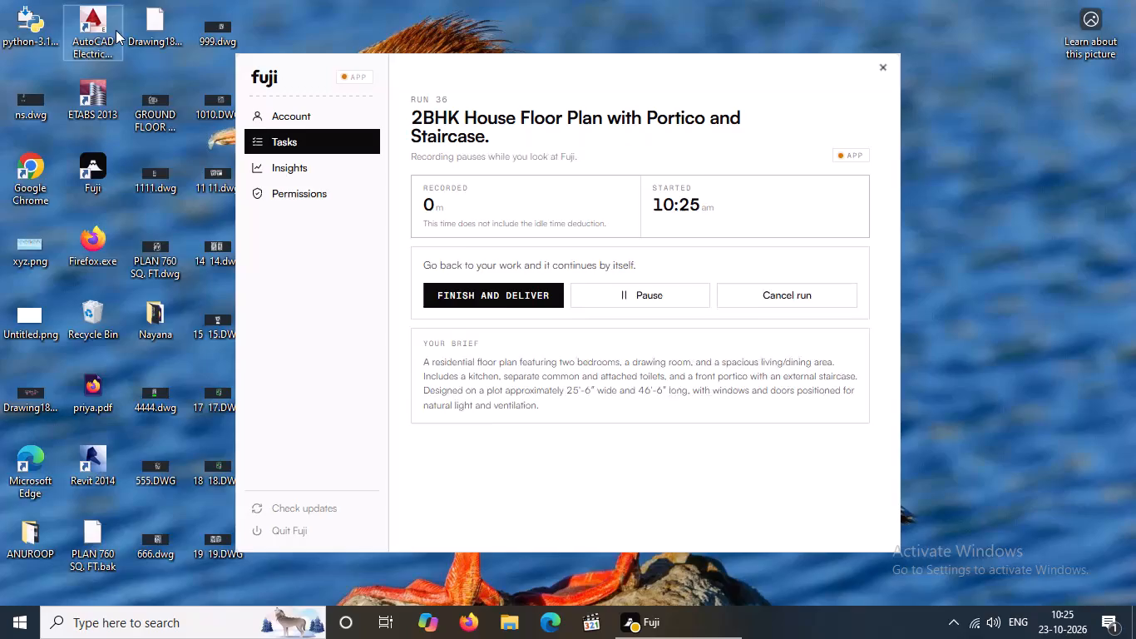
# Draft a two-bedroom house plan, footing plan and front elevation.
# Launch AutoCAD Electrical from the desktop.
pyautogui.doubleClick(73, 20)
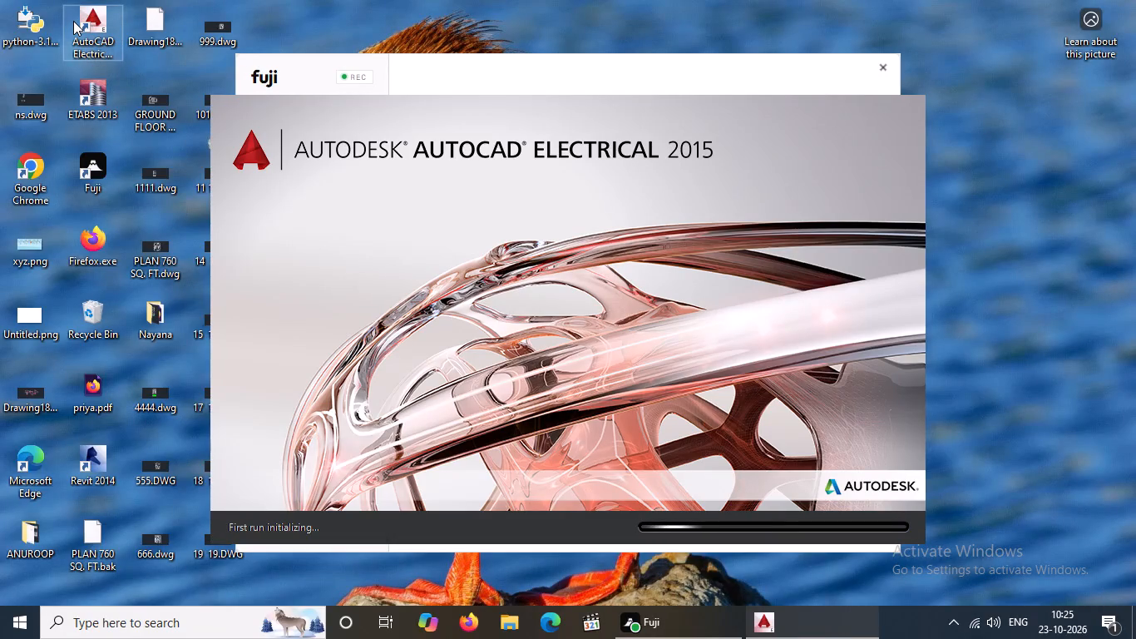
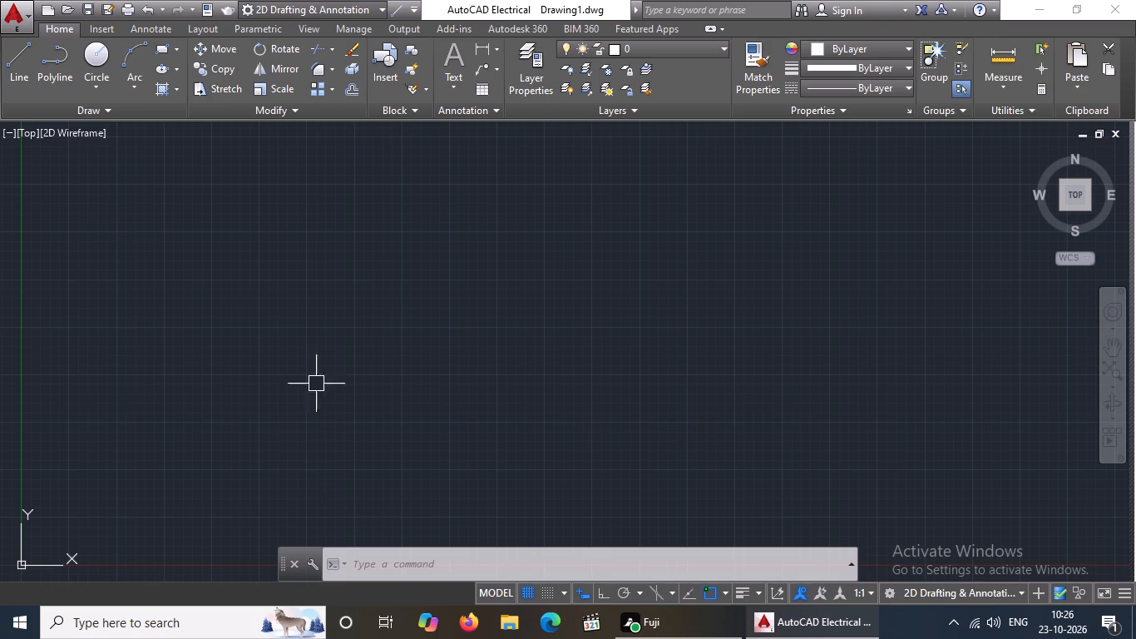
# Turn the drawing grid display off and switch Ortho mode on.
pyautogui.click(528, 596)
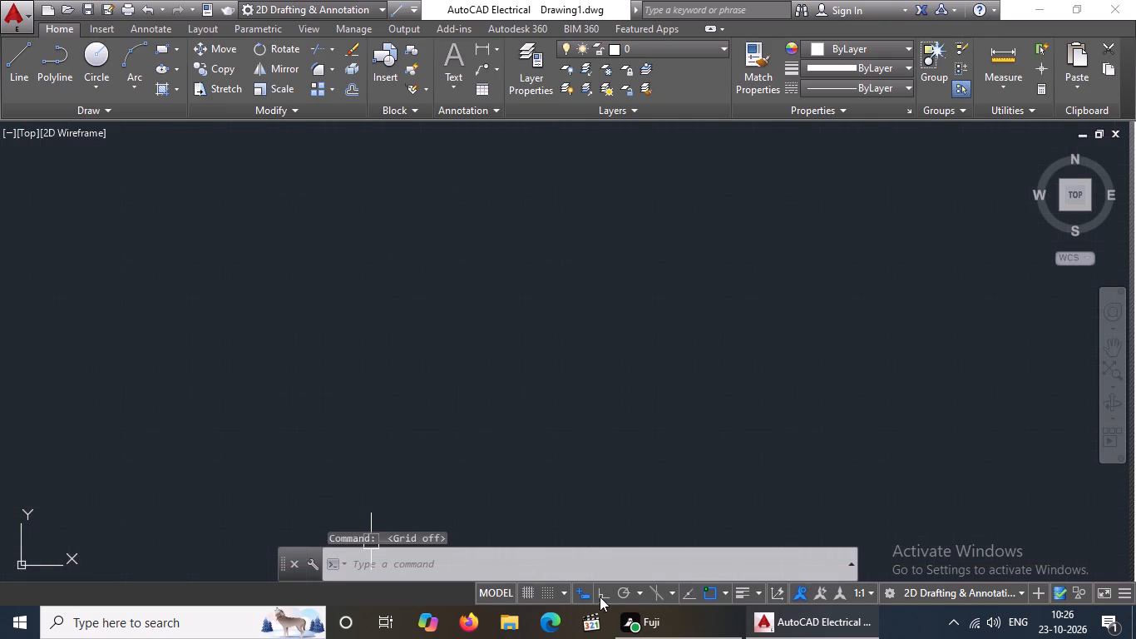
pyautogui.click(600, 596)
# Enable command logging for the drawing with the LOGFILEON command.
pyautogui.click(393, 559)
pyautogui.write('lo')
pyautogui.press('g')
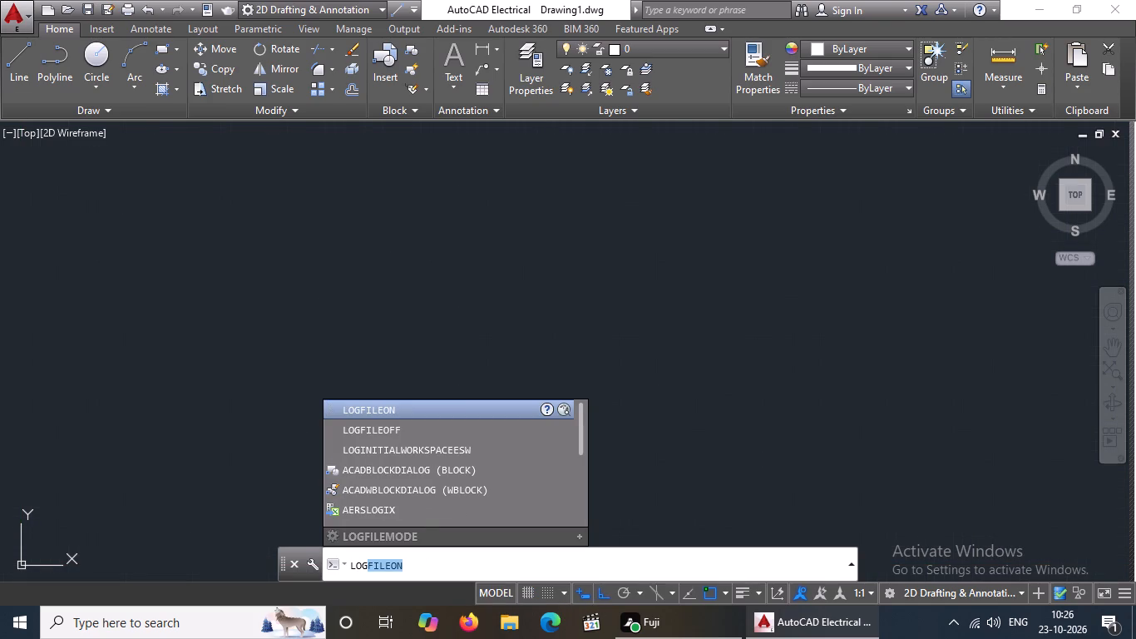
pyautogui.write('file')
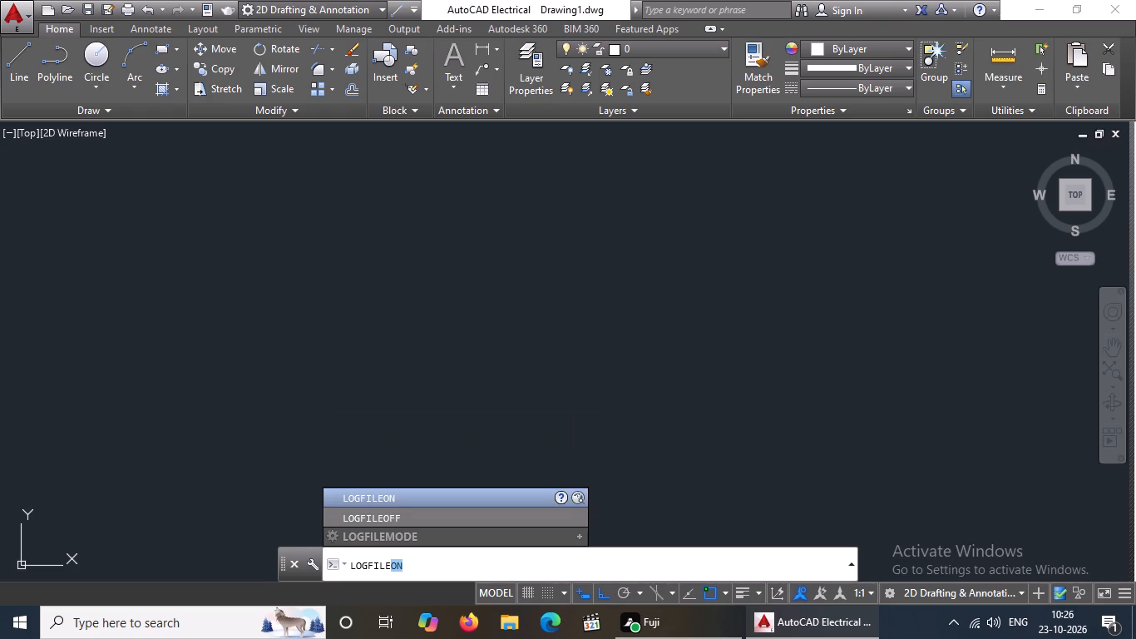
pyautogui.write('on')
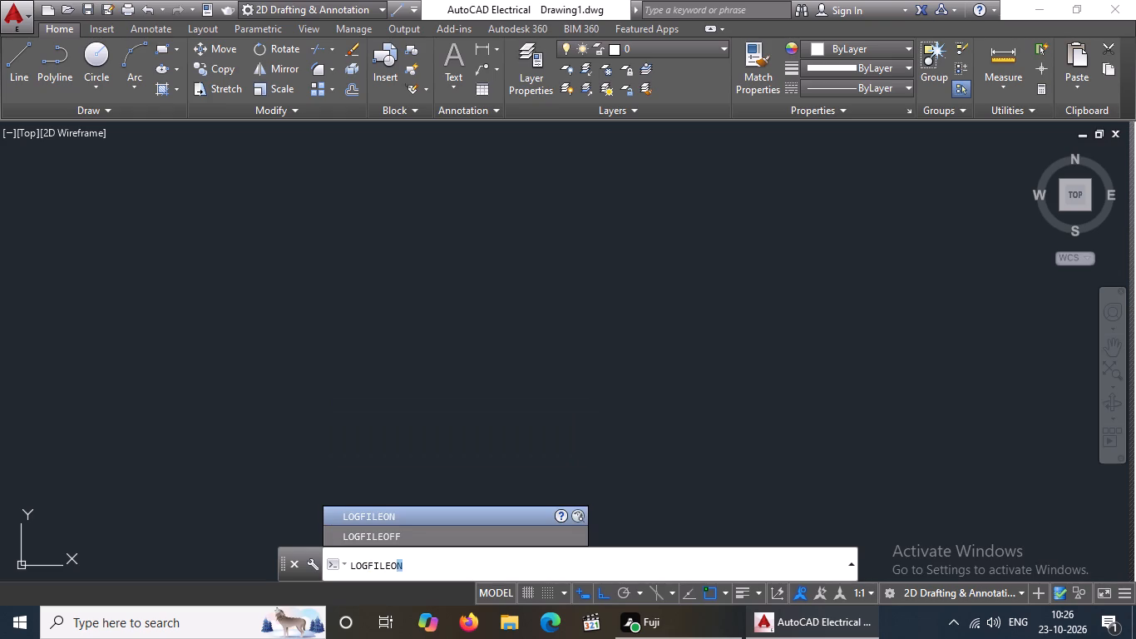
pyautogui.press('Return')
pyautogui.write('logfileon')
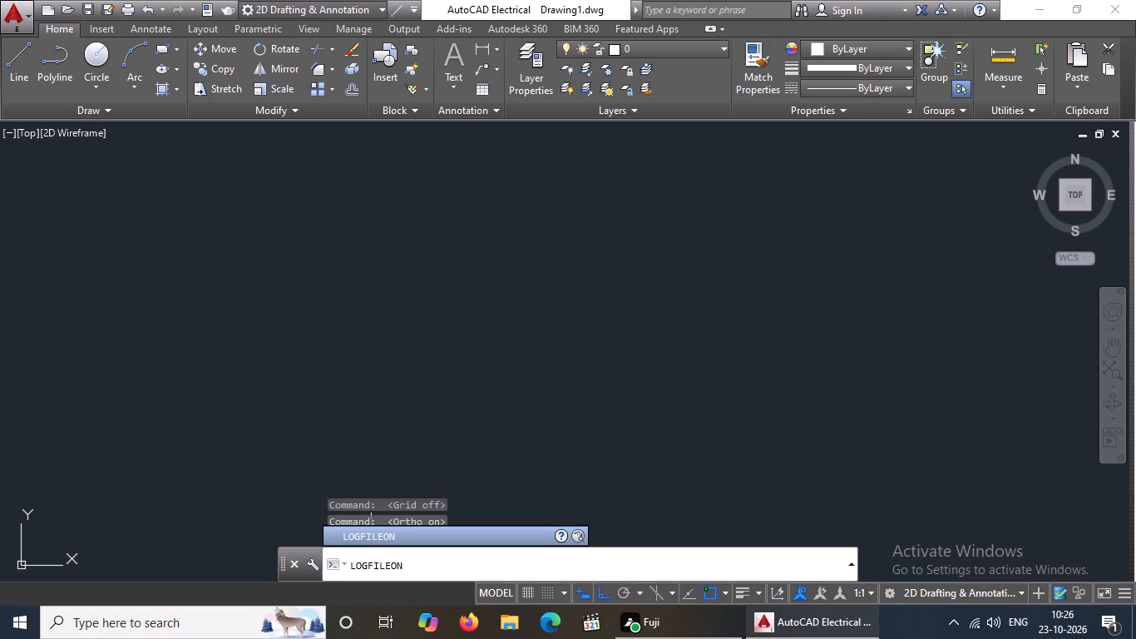
pyautogui.click(408, 540)
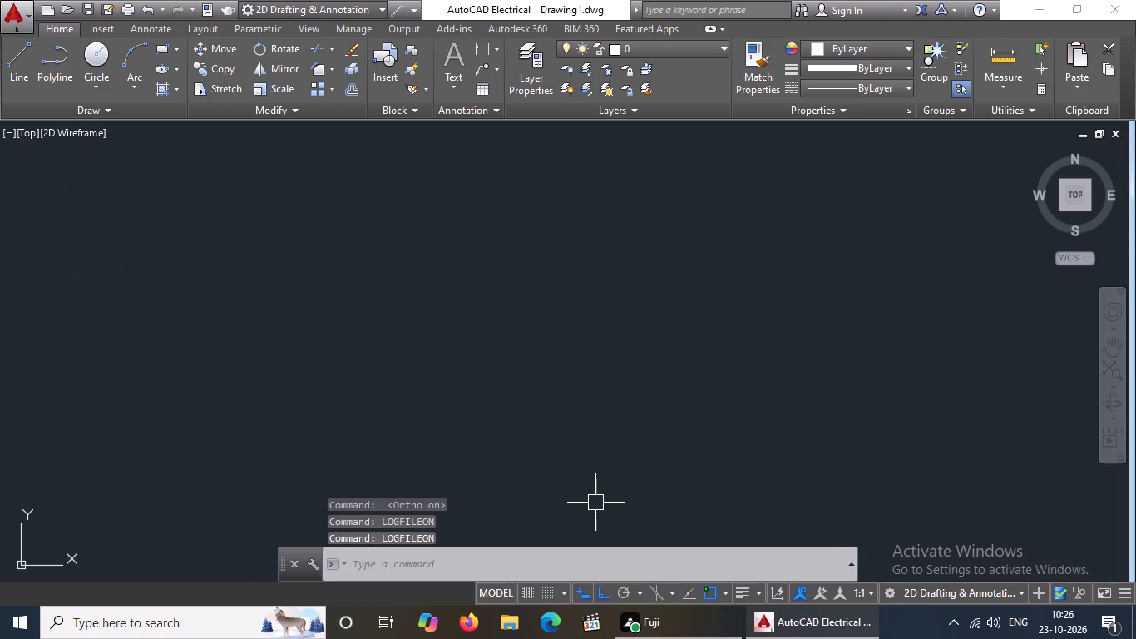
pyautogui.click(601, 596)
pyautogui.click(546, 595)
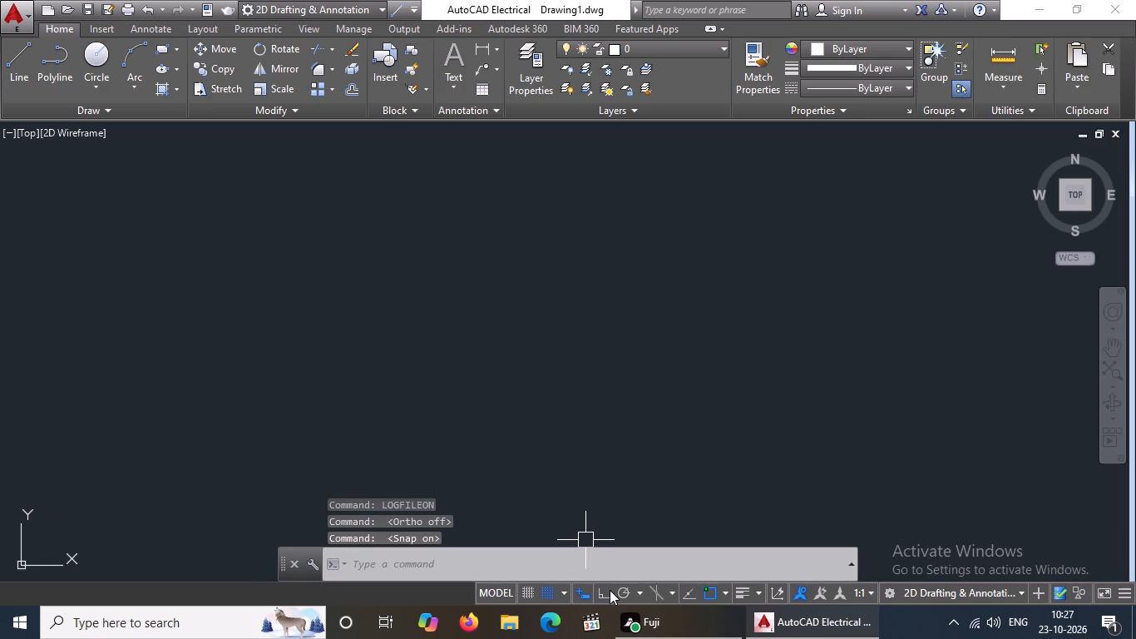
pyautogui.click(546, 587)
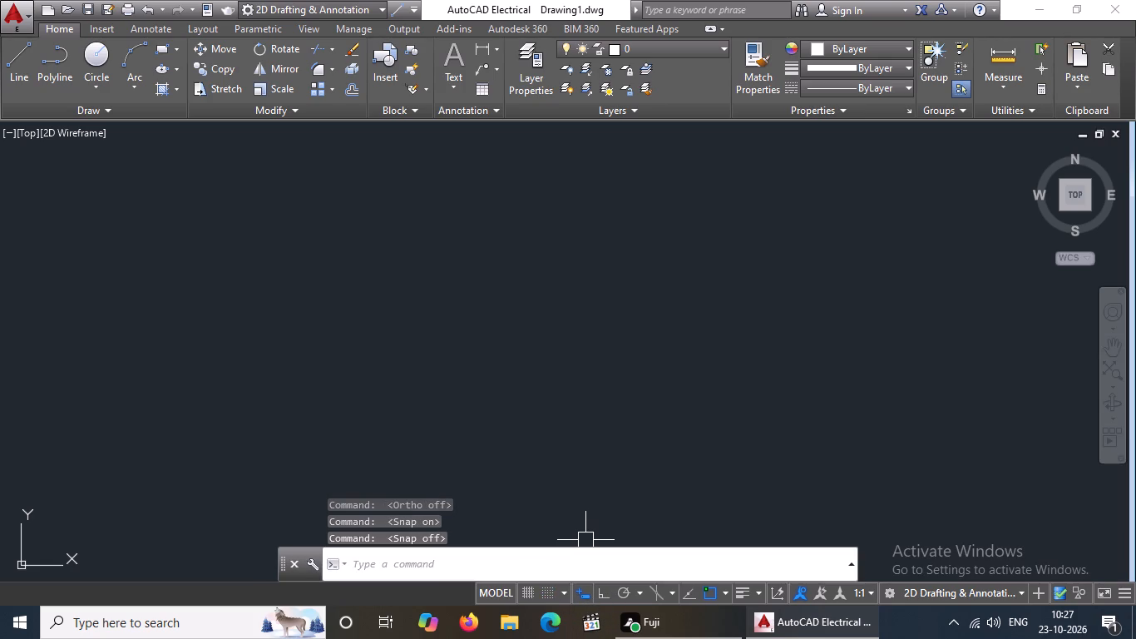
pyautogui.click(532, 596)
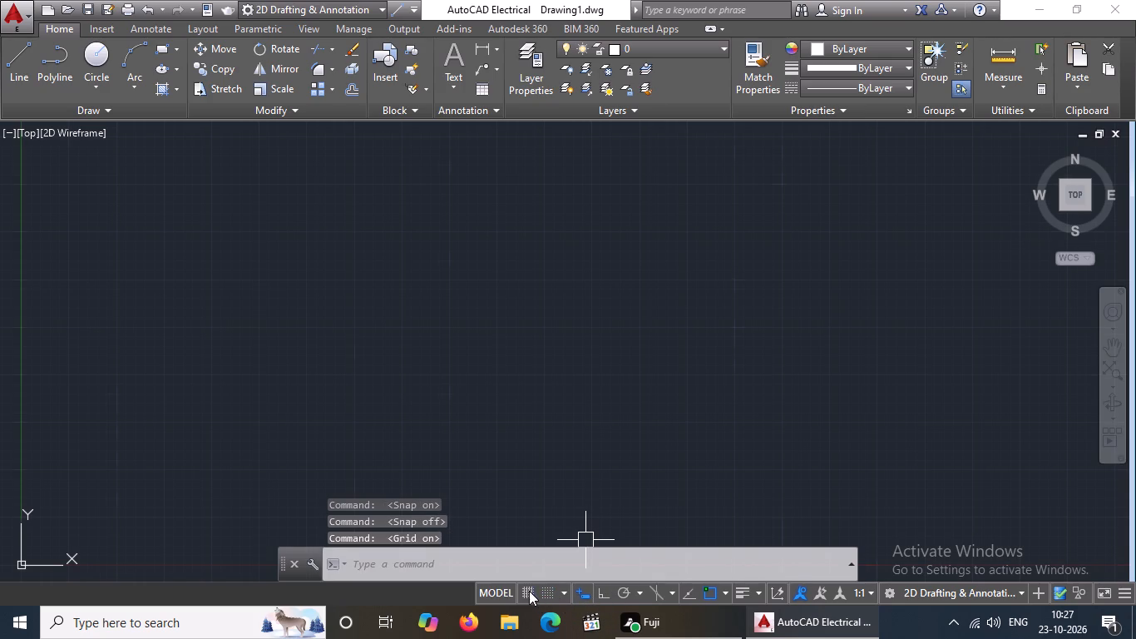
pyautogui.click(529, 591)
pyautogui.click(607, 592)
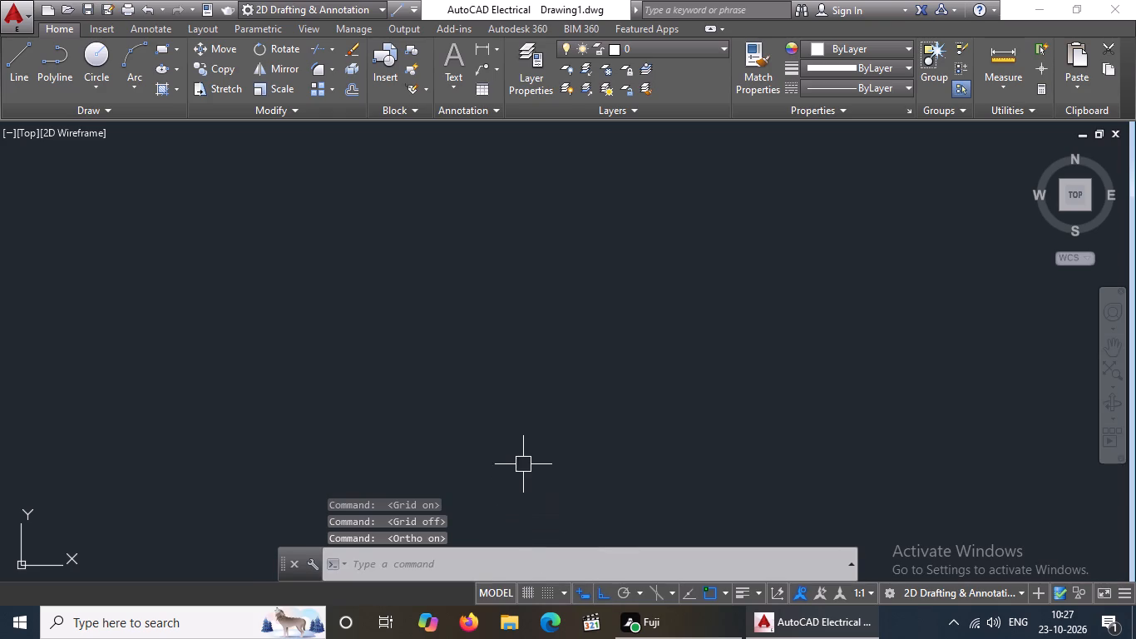
# Set the drawing units' length type to Architectural with a precision of 0'-0 1/2".
pyautogui.scroll(-1, 523, 462)
pyautogui.write('un')
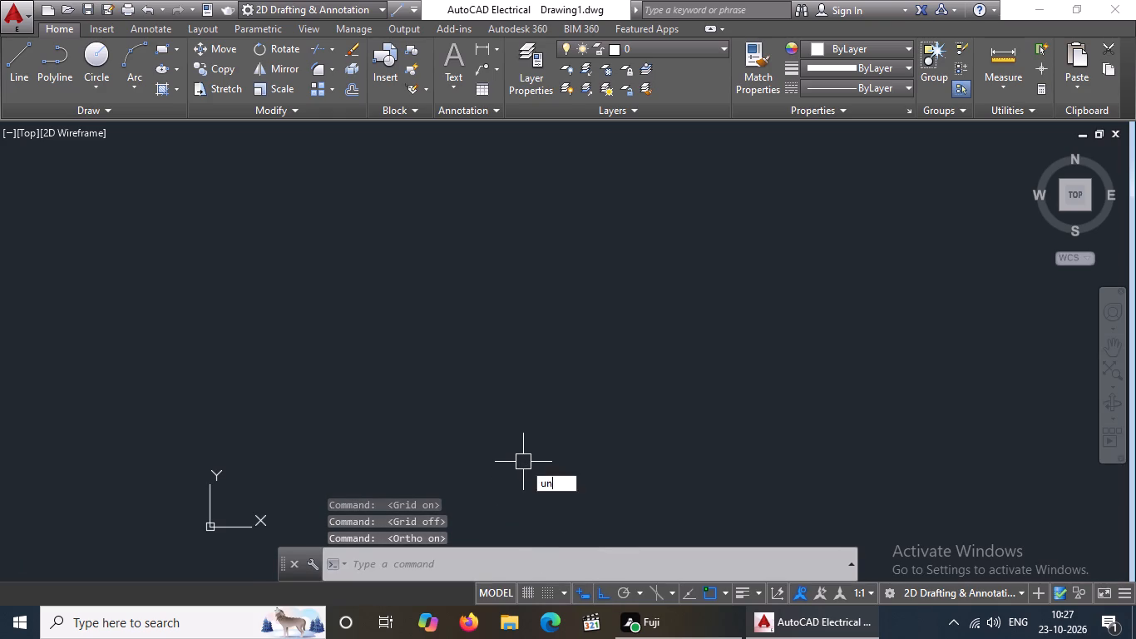
pyautogui.press('space')
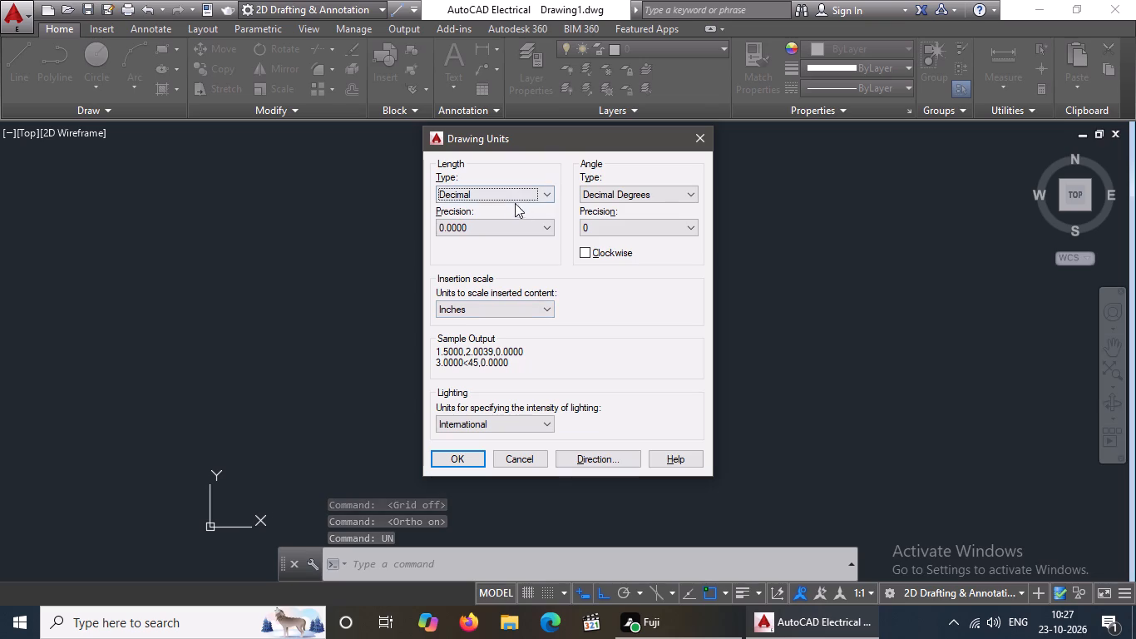
pyautogui.click(536, 195)
pyautogui.click(487, 208)
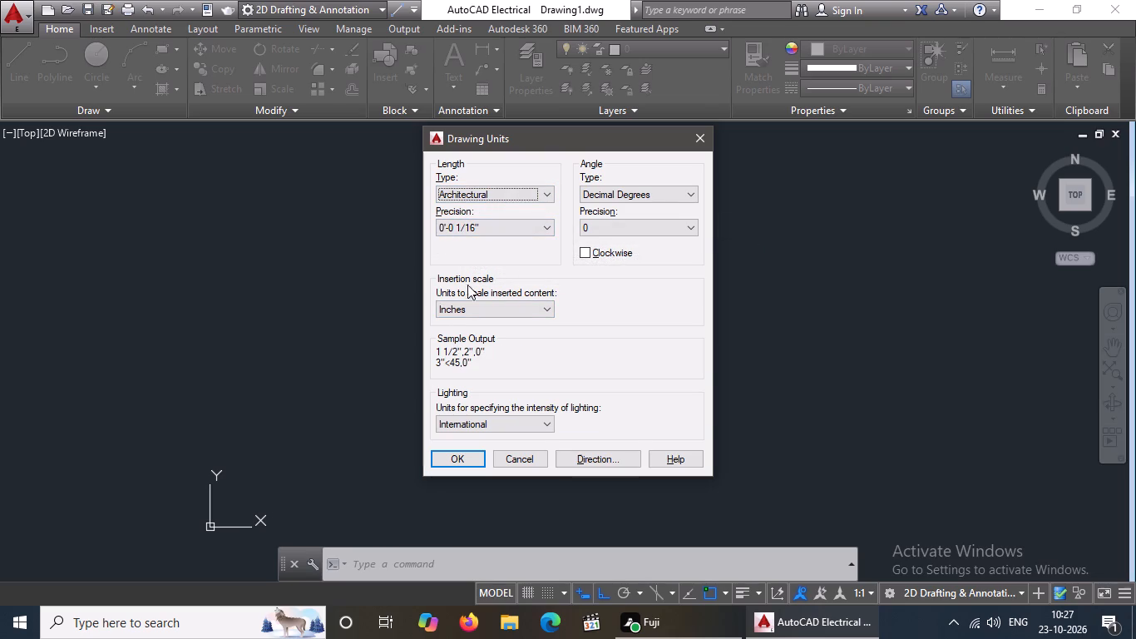
pyautogui.click(532, 225)
pyautogui.click(476, 252)
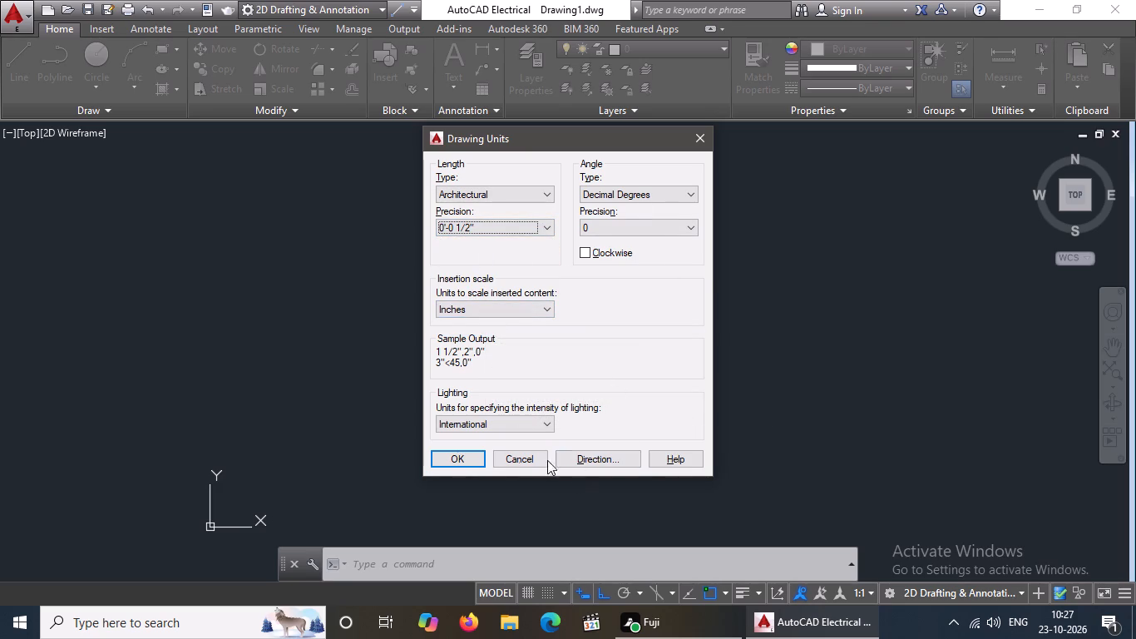
pyautogui.click(468, 466)
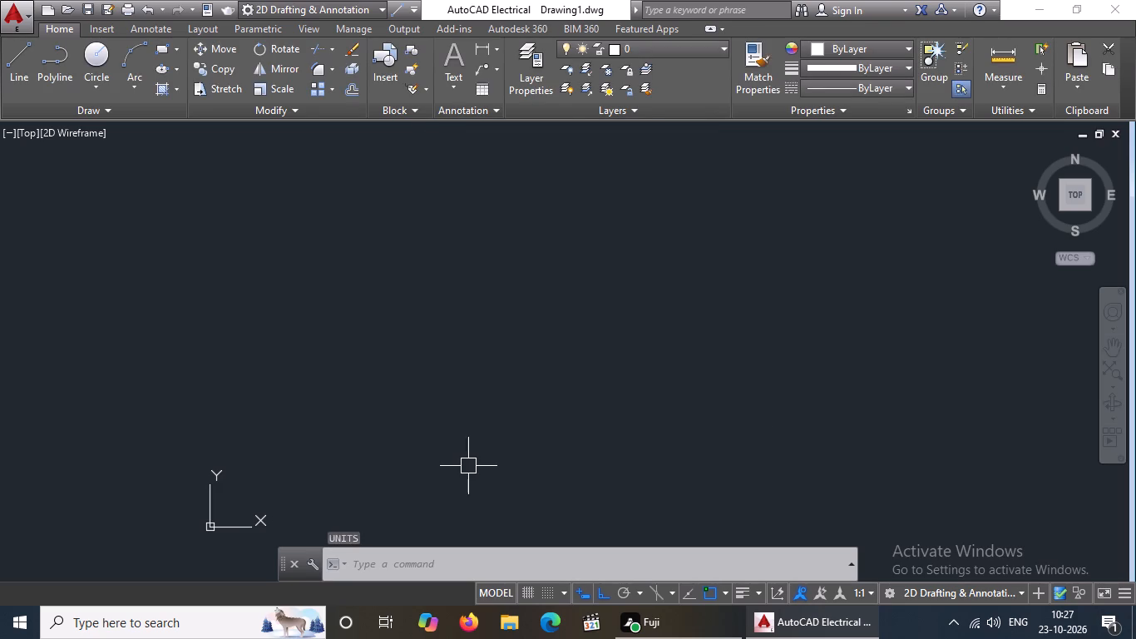
# Modify the Standard dimension style's primary units to Architectural format with 0'-0 1/2" precision.
pyautogui.write('d')
pyautogui.press('space')
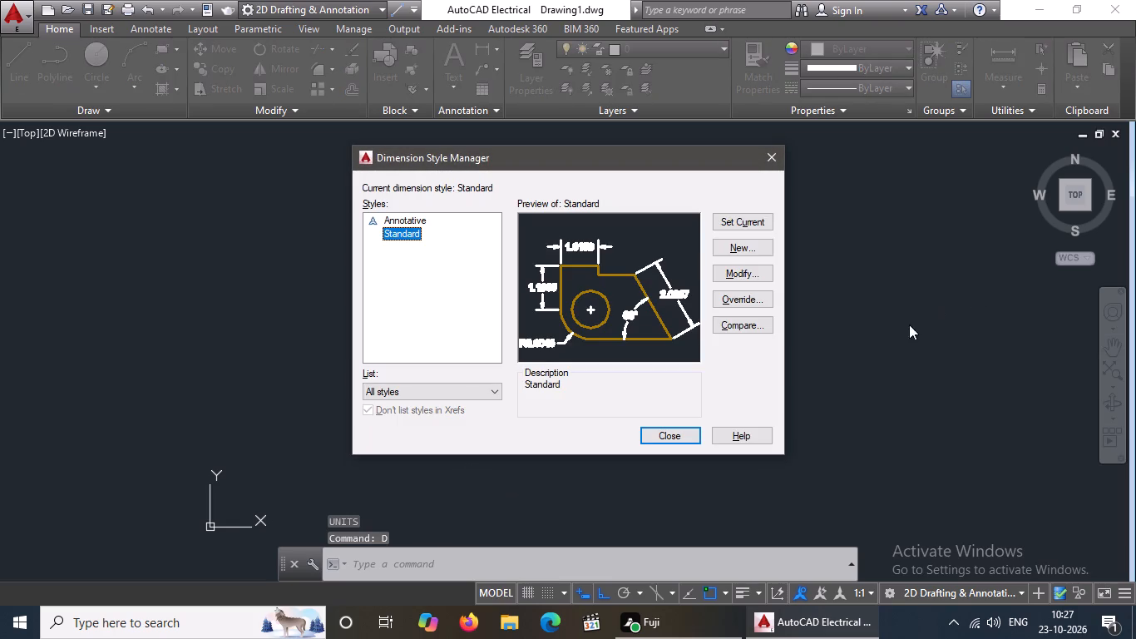
pyautogui.click(749, 272)
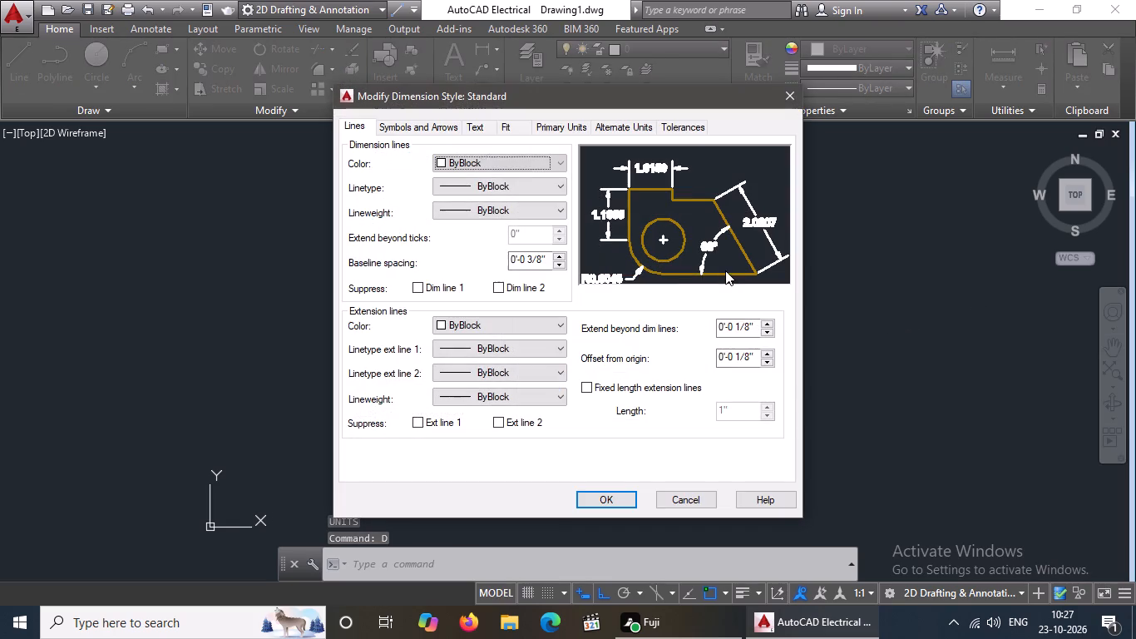
pyautogui.click(556, 120)
pyautogui.click(541, 159)
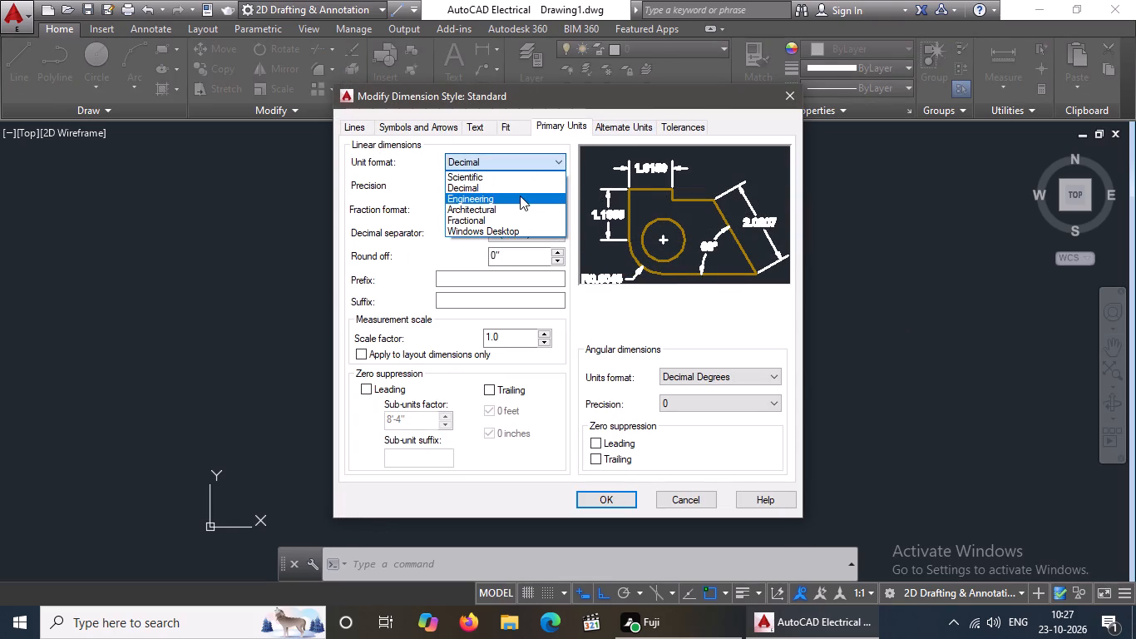
pyautogui.click(511, 208)
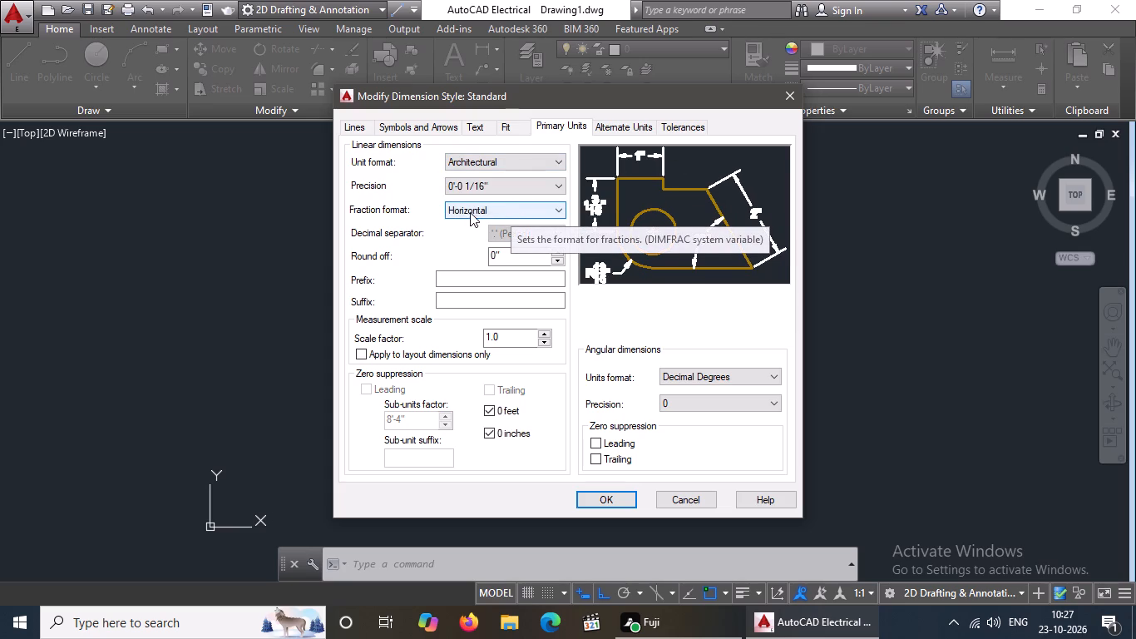
pyautogui.click(506, 184)
pyautogui.click(474, 209)
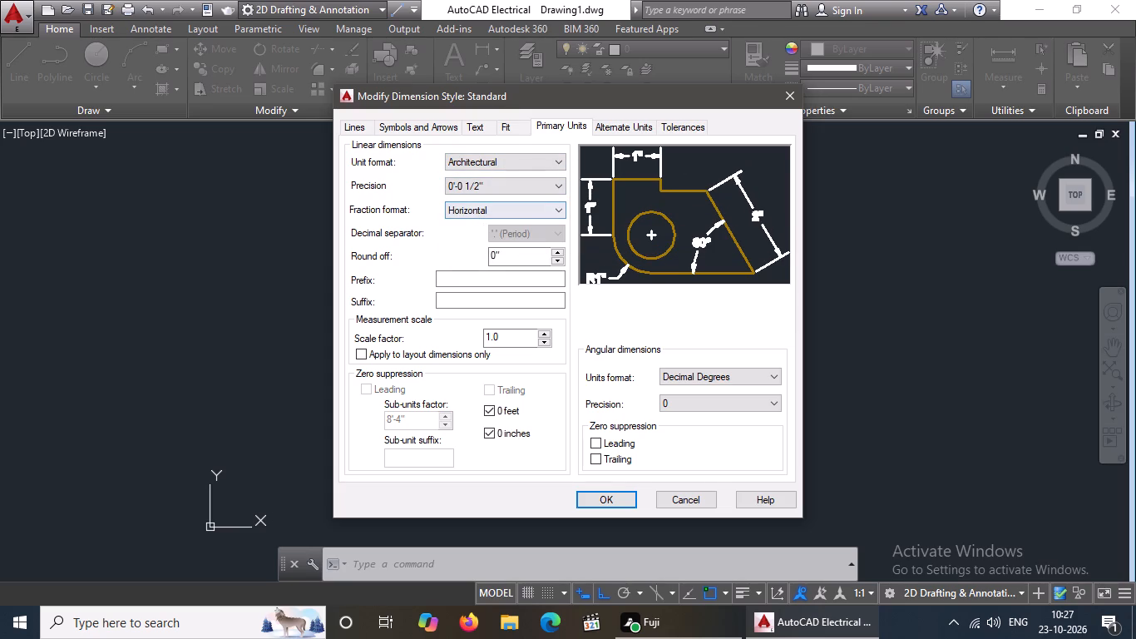
pyautogui.click(609, 496)
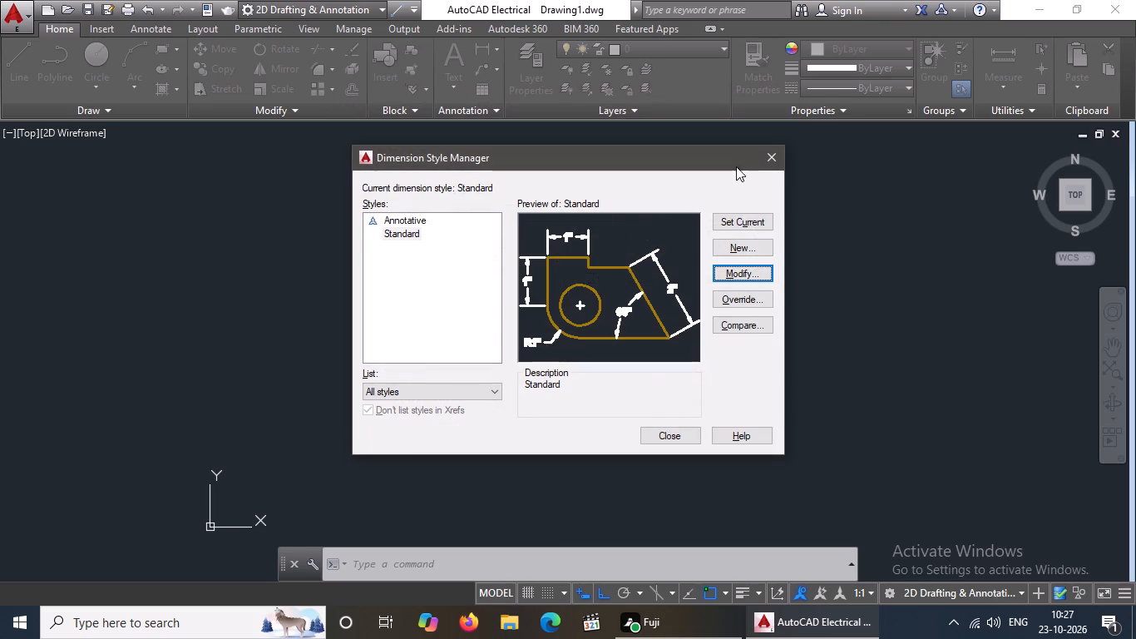
pyautogui.click(777, 162)
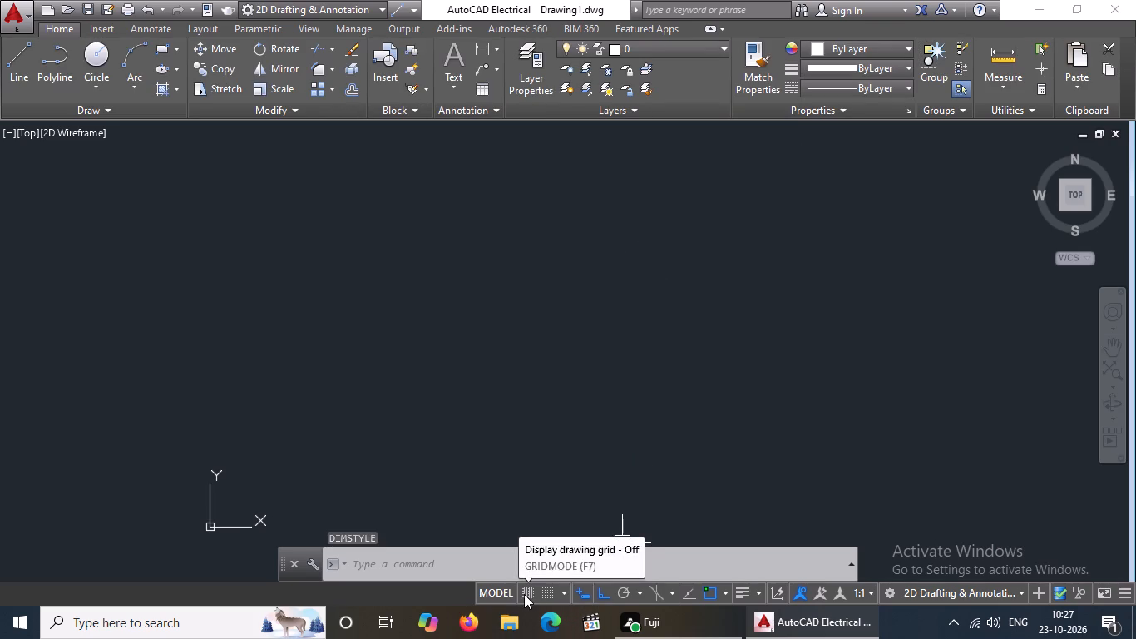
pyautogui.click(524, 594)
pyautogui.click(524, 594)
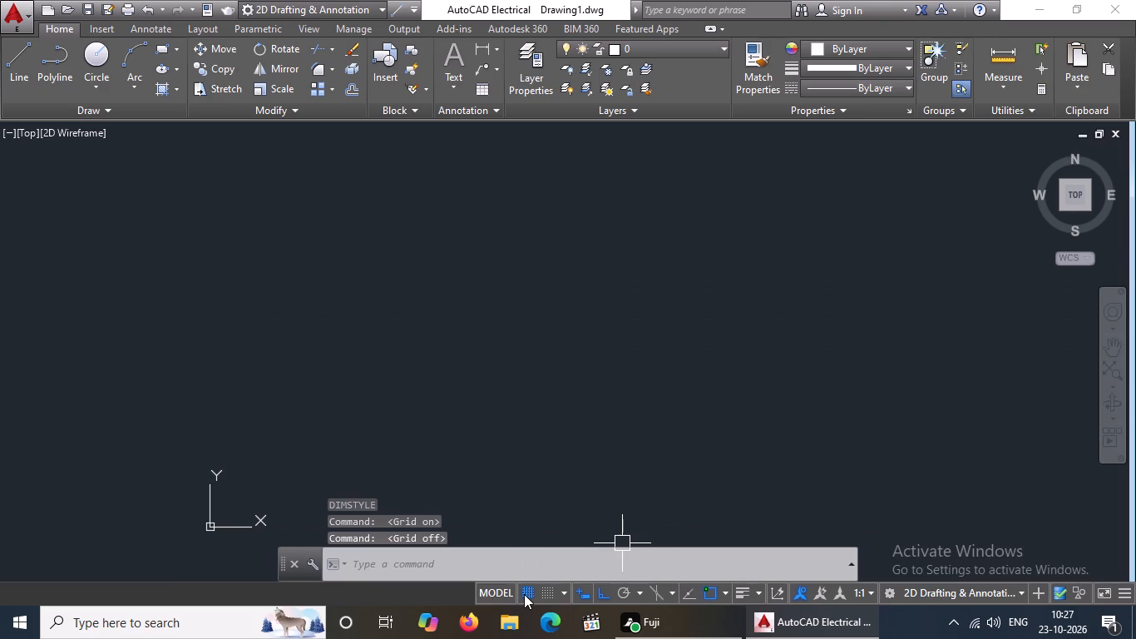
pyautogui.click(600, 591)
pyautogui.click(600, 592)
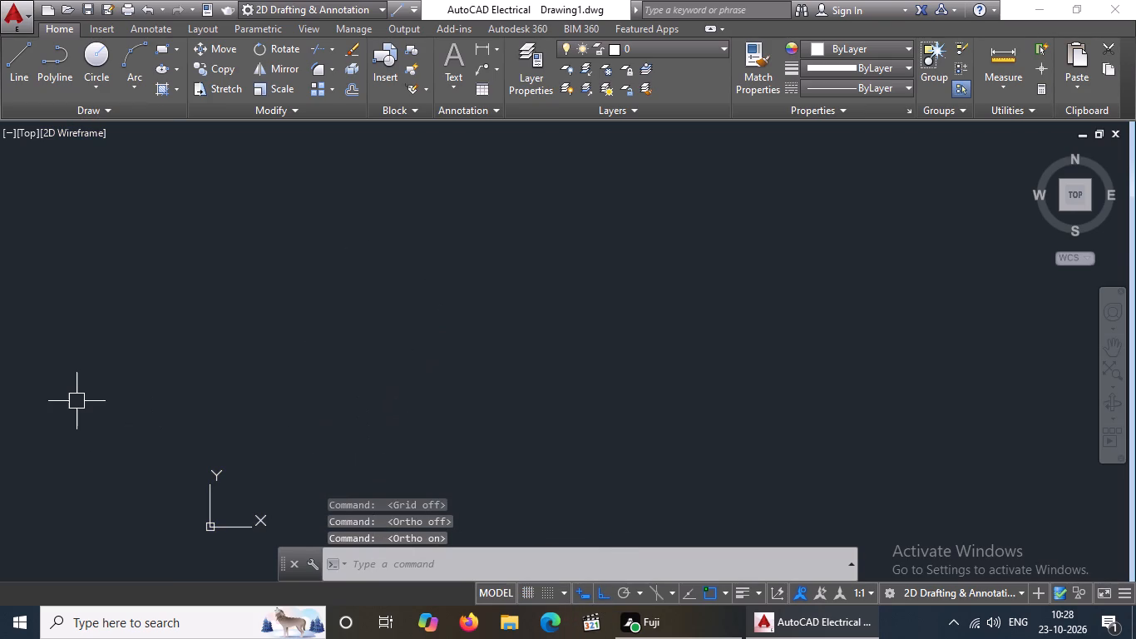
# Turn the UCS icon off using the UCSICON command.
pyautogui.write('uc')
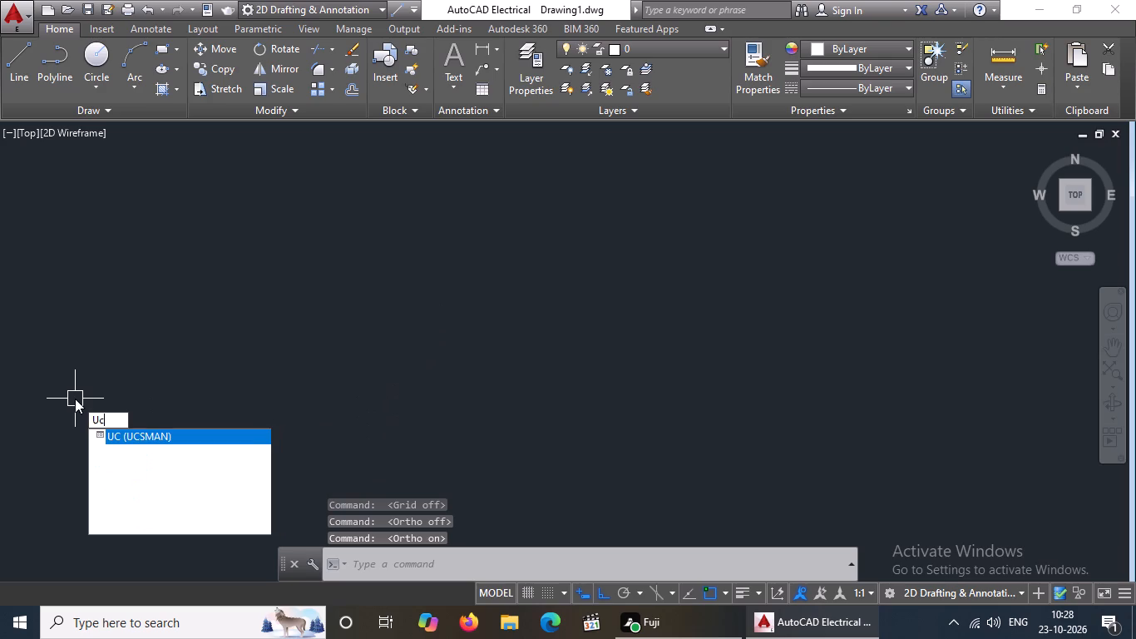
pyautogui.click(131, 448)
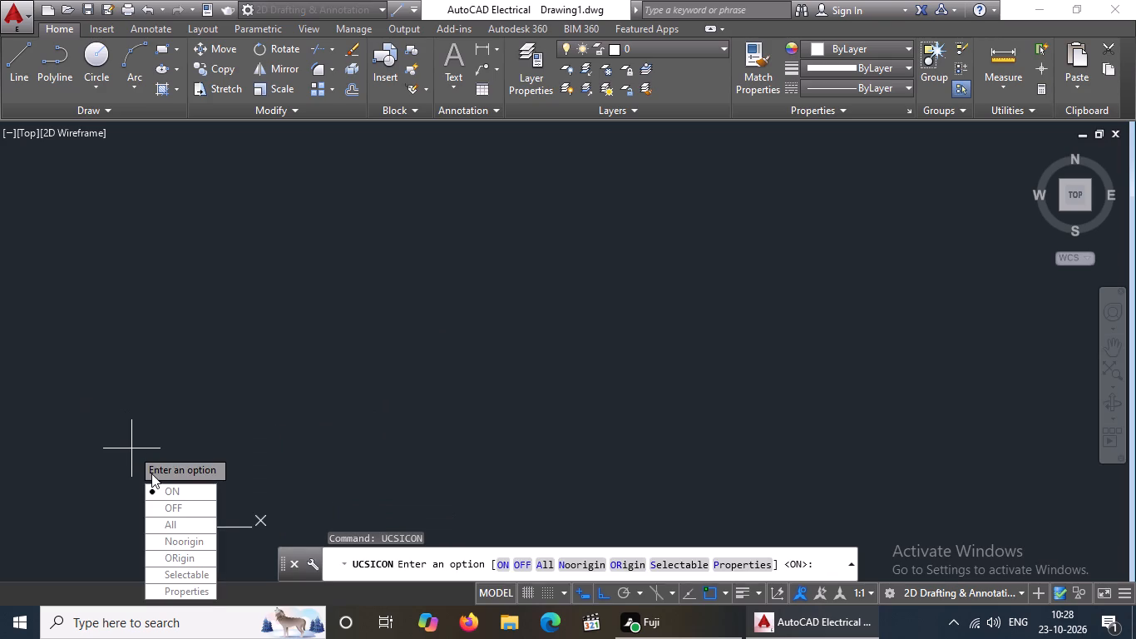
pyautogui.moveTo(171, 508); pyautogui.dragTo(131, 449)
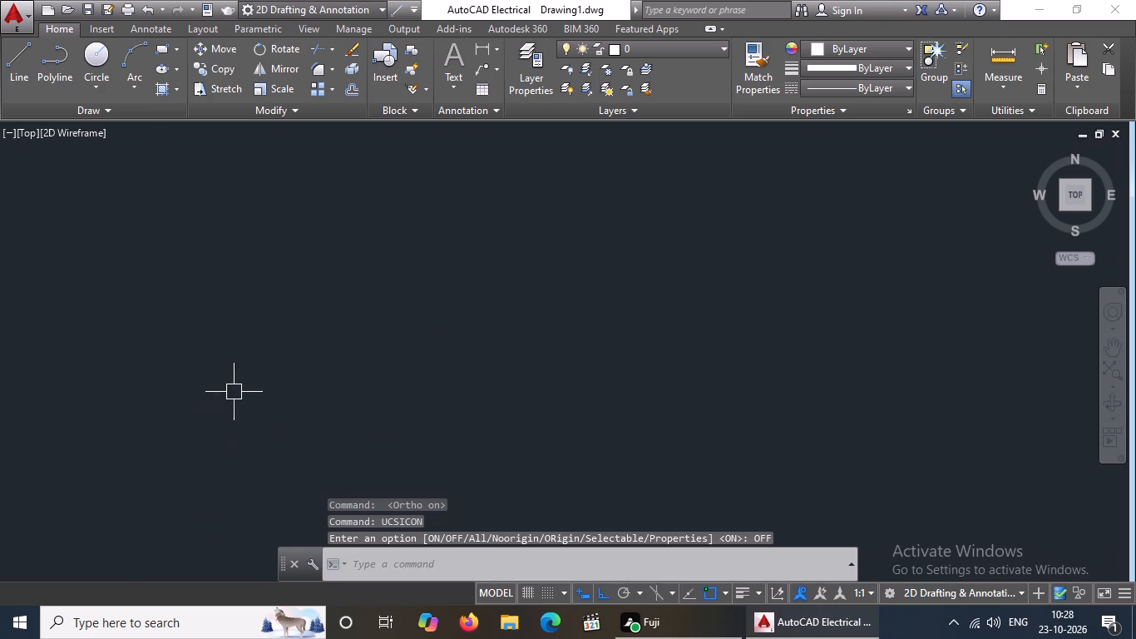
# Reapply Architectural drawing units with 0'-0 1/2" precision and Inches as the insertion scale.
pyautogui.write('un')
pyautogui.press('space')
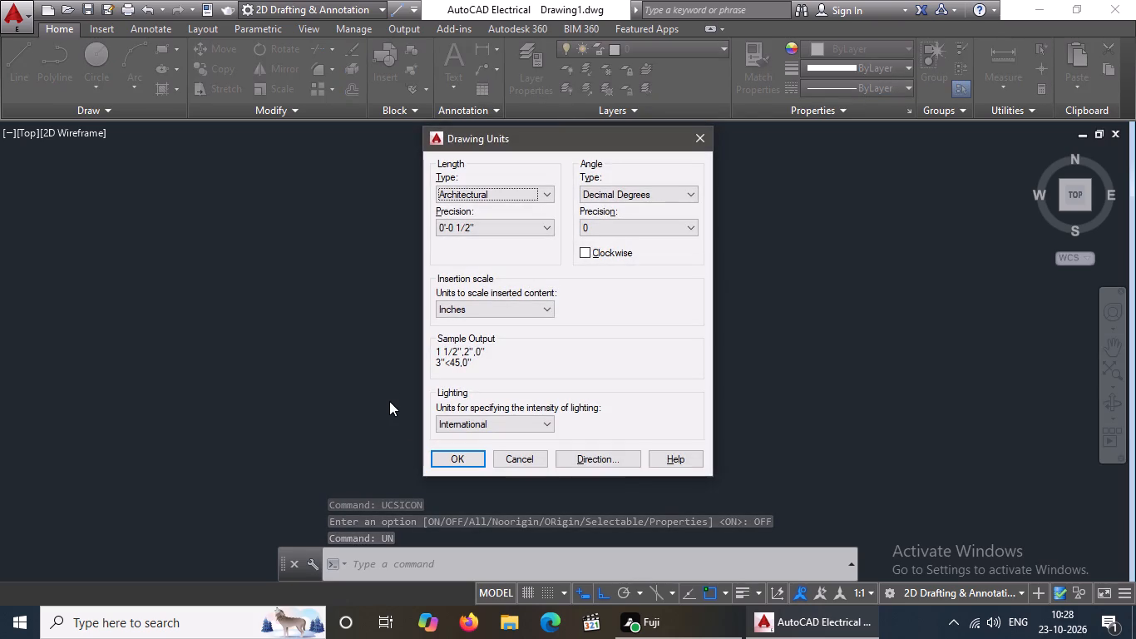
pyautogui.click(543, 191)
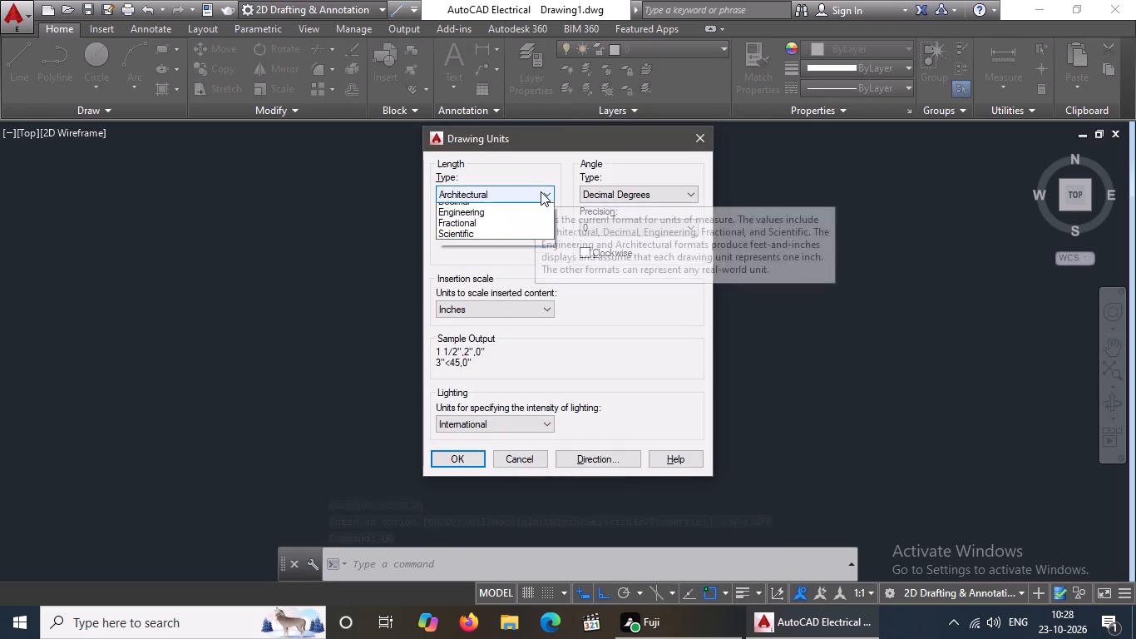
pyautogui.click(496, 206)
pyautogui.click(494, 227)
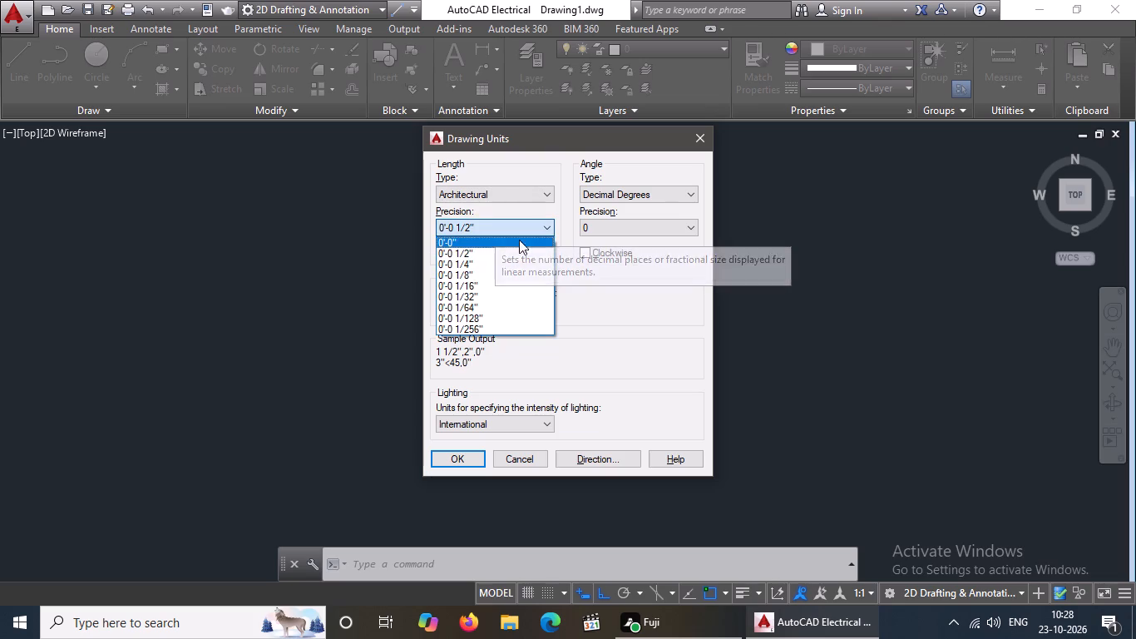
pyautogui.click(460, 248)
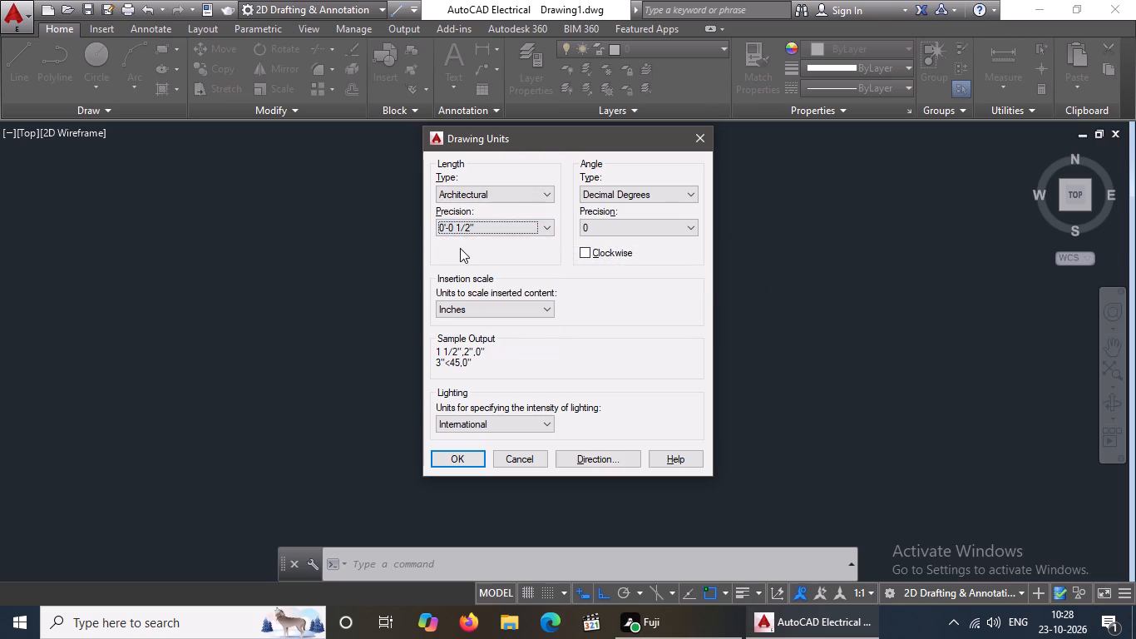
pyautogui.click(503, 302)
pyautogui.click(460, 335)
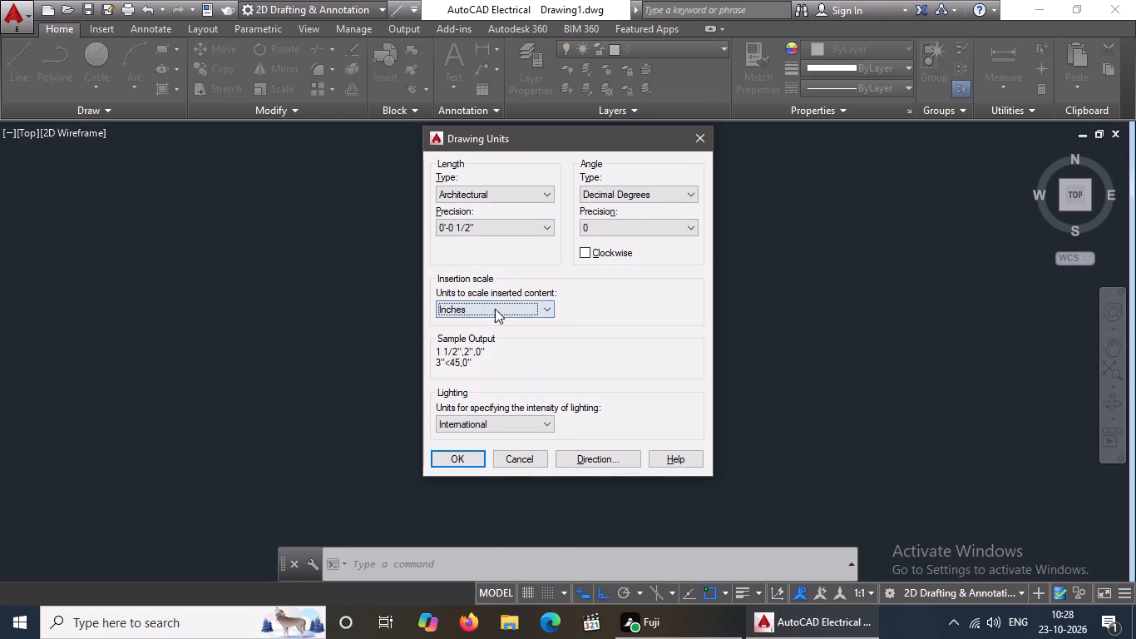
pyautogui.click(462, 460)
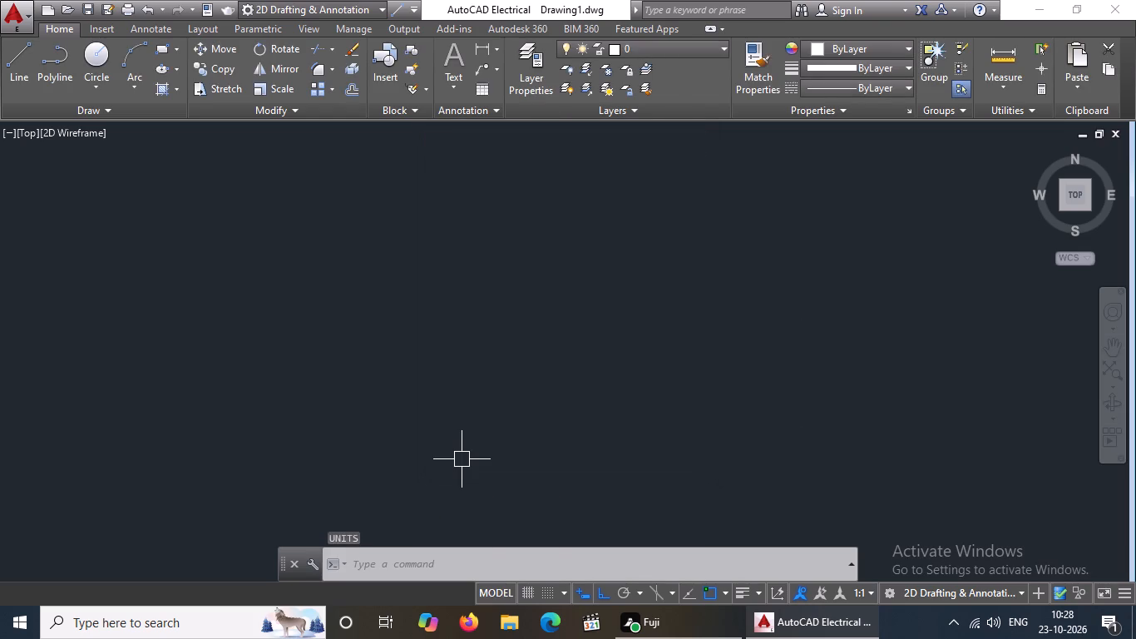
# Reapply Architectural primary units with 0'-0 1/2" precision to the Standard dimension style and set it as current.
pyautogui.write('d')
pyautogui.press('space')
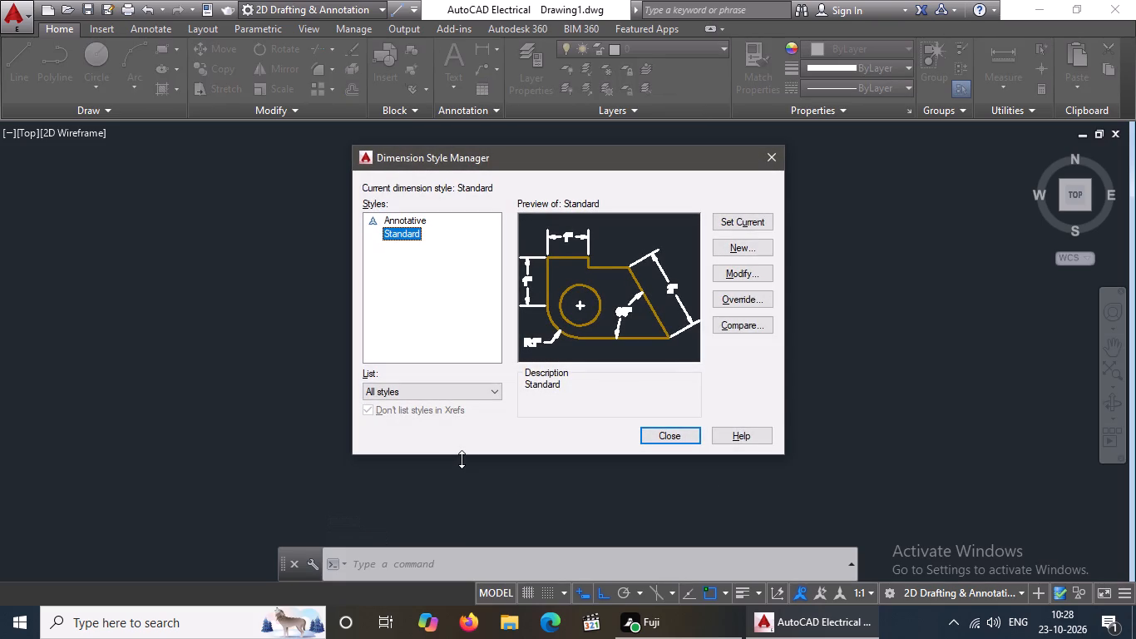
pyautogui.click(740, 268)
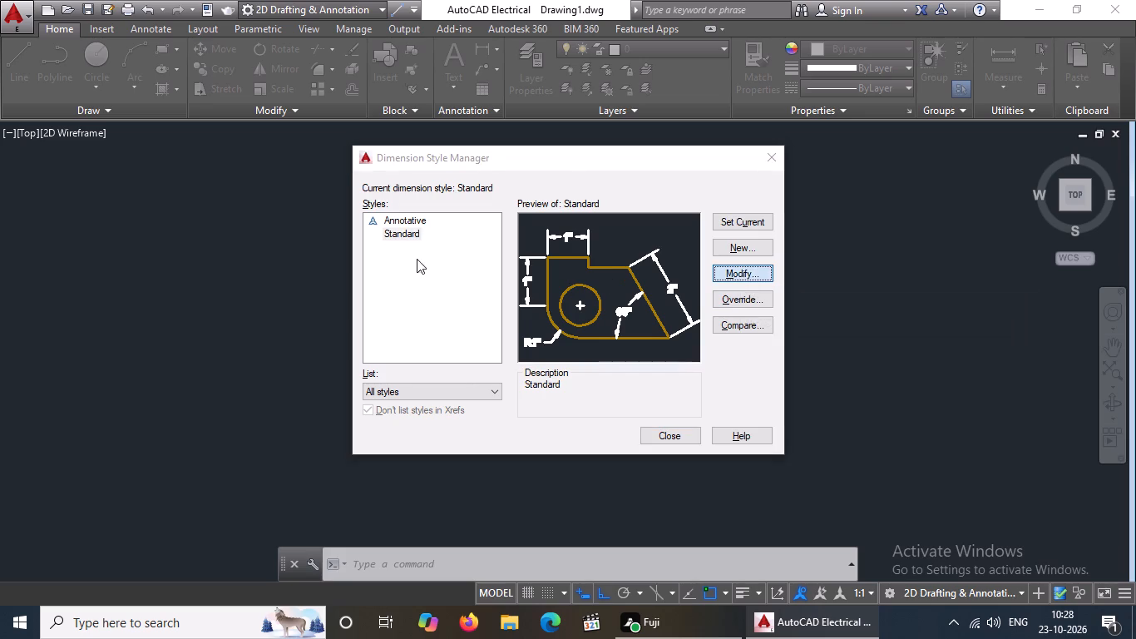
pyautogui.click(516, 161)
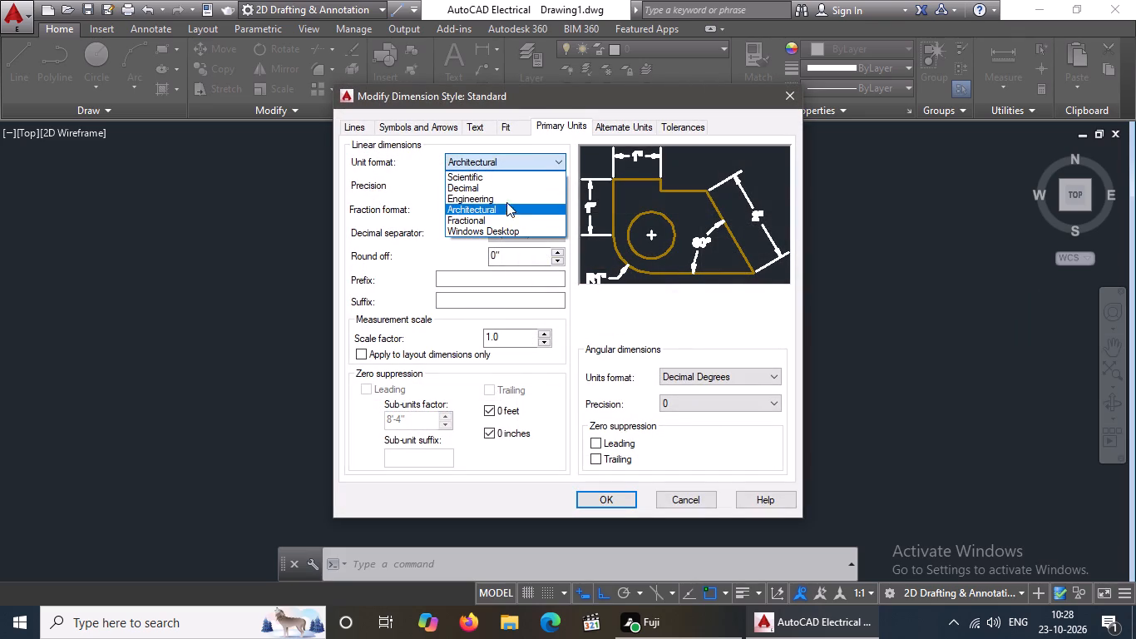
pyautogui.click(490, 211)
pyautogui.click(511, 196)
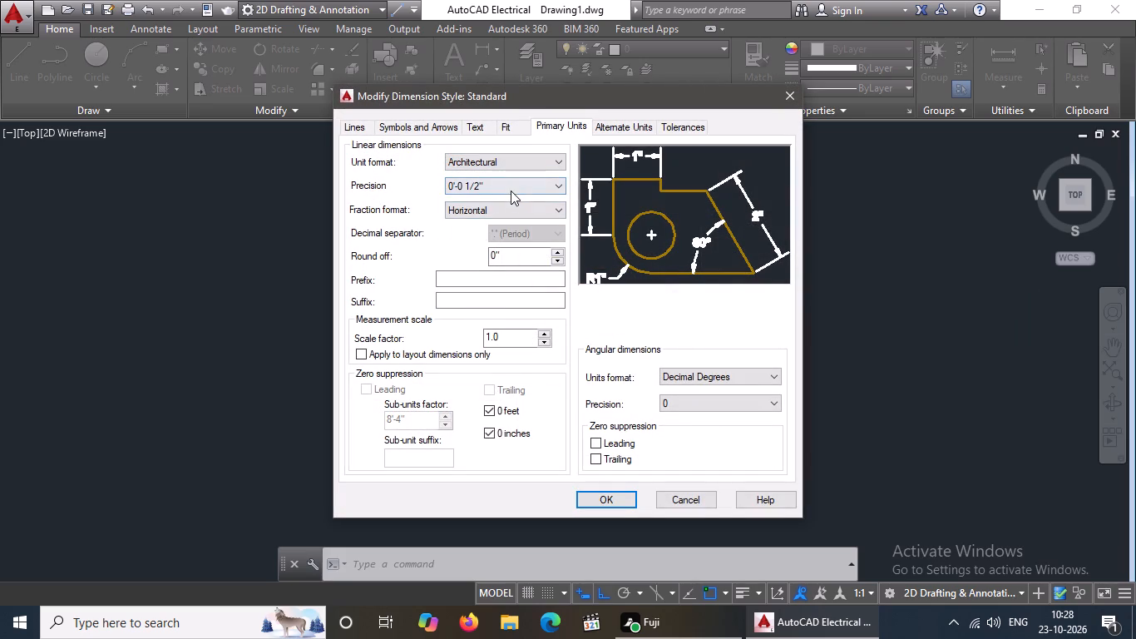
pyautogui.click(511, 191)
pyautogui.click(486, 206)
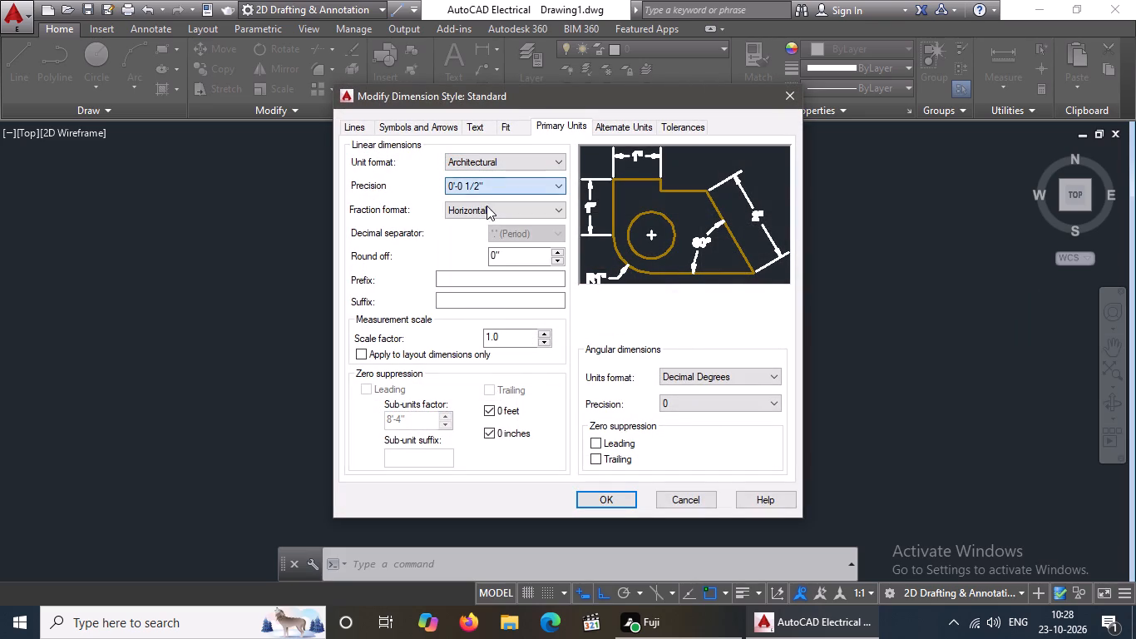
pyautogui.click(513, 186)
pyautogui.click(489, 213)
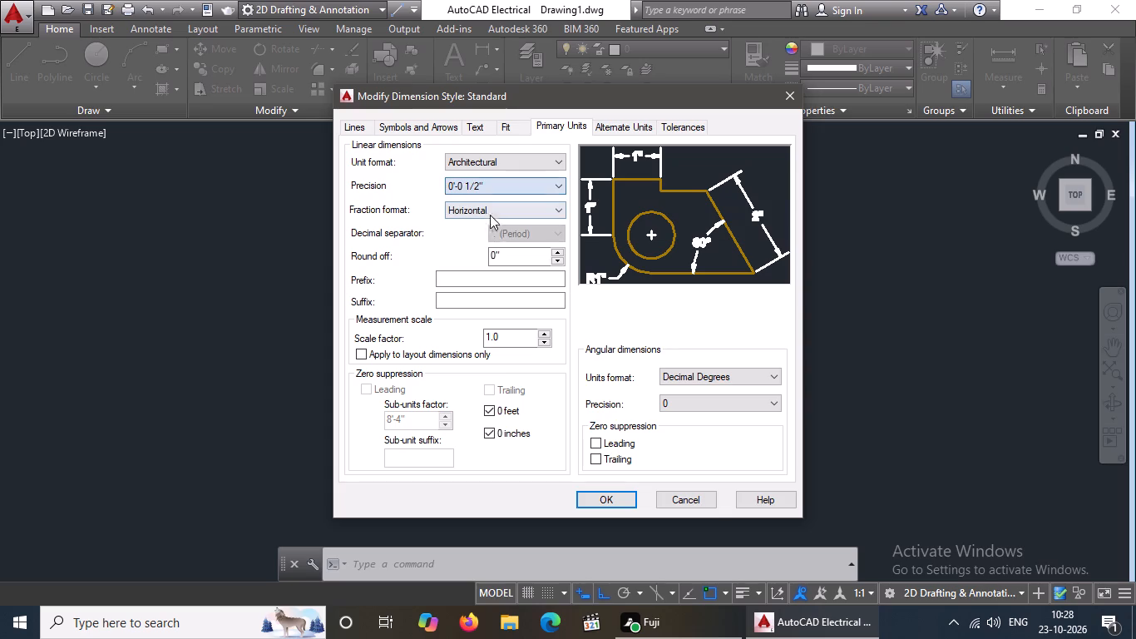
pyautogui.click(604, 503)
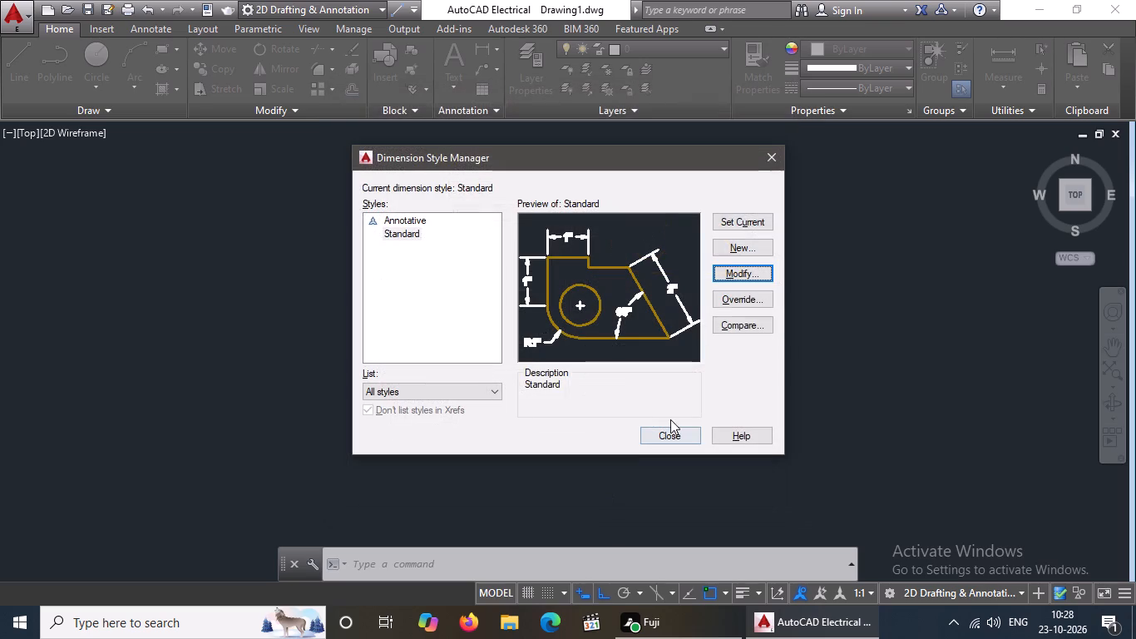
pyautogui.click(733, 223)
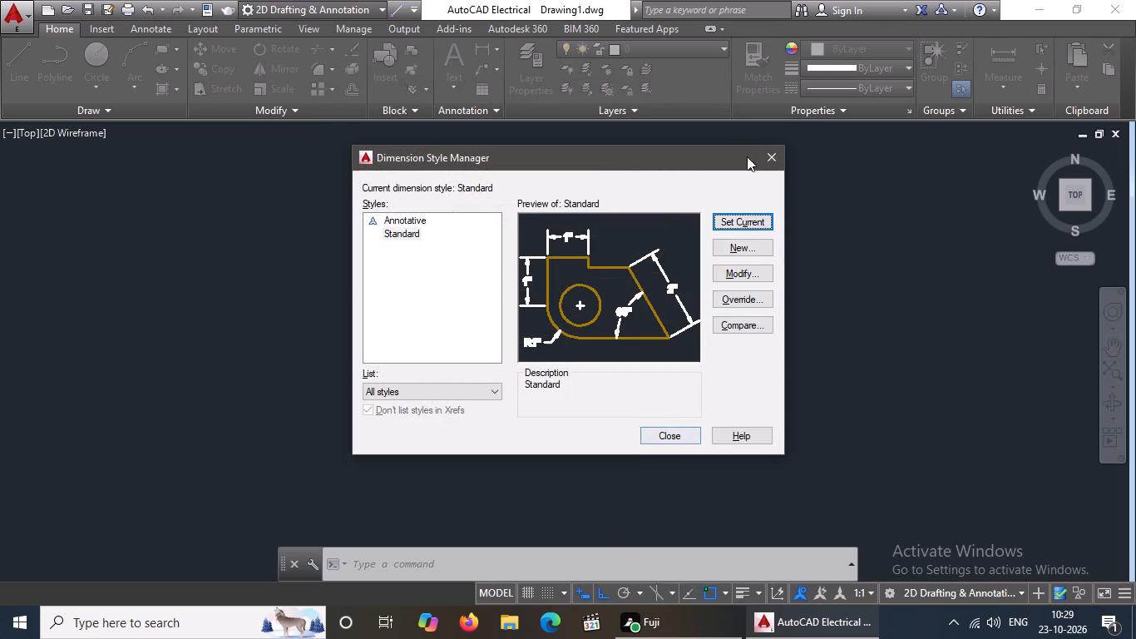
pyautogui.click(743, 218)
pyautogui.click(670, 419)
pyautogui.click(671, 427)
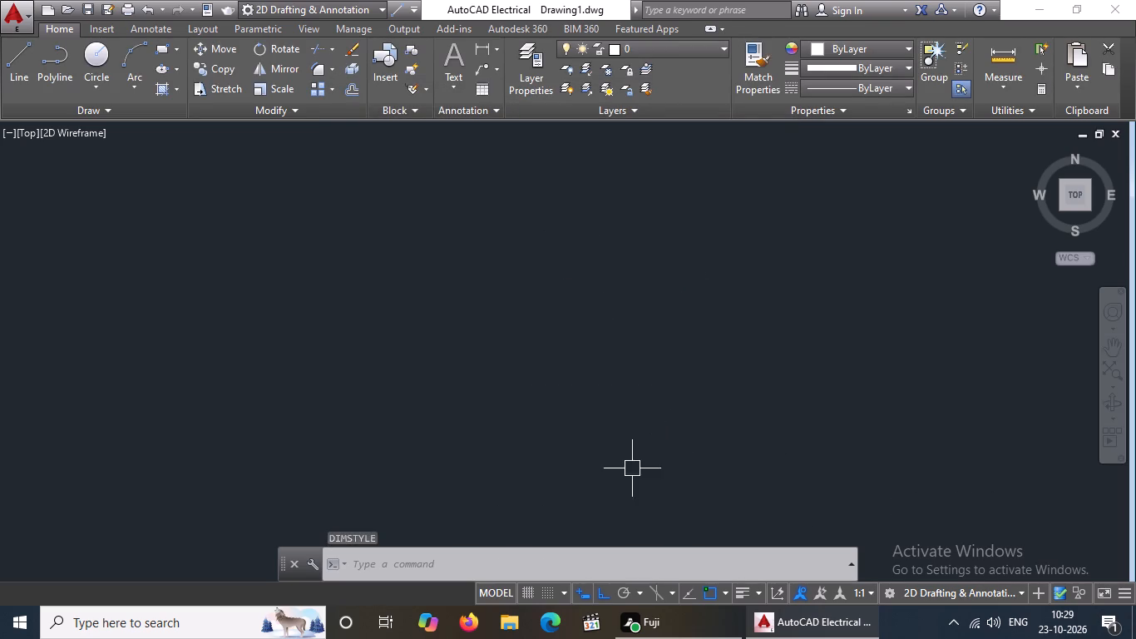
# Turn on the Windows Night light setting and return to the drawing.
pyautogui.click(28, 70)
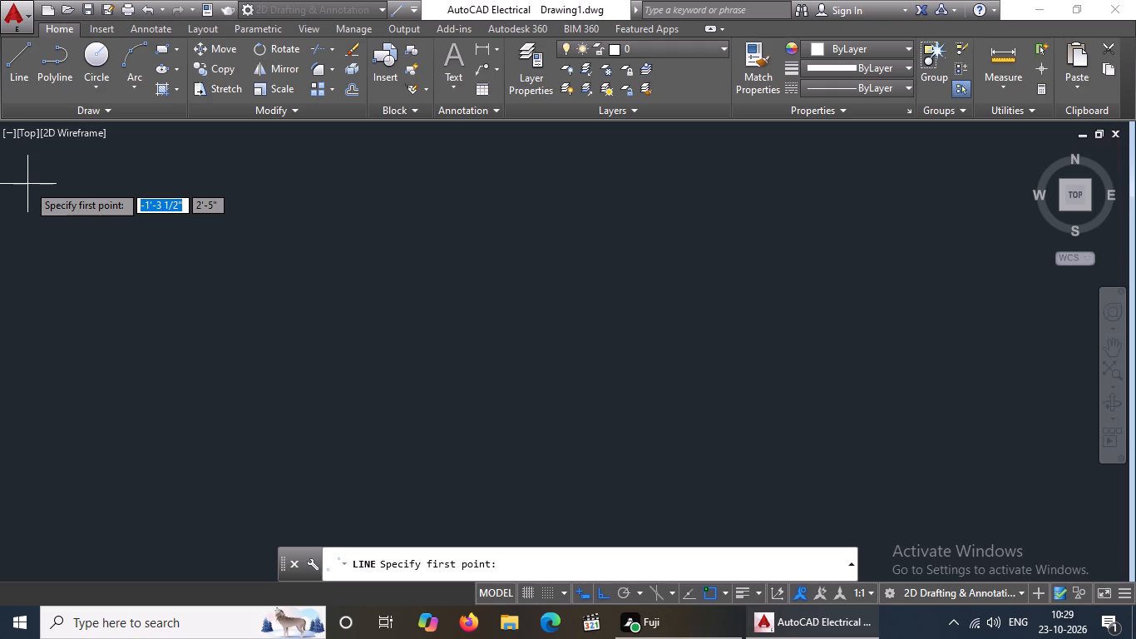
pyautogui.press('super+a')
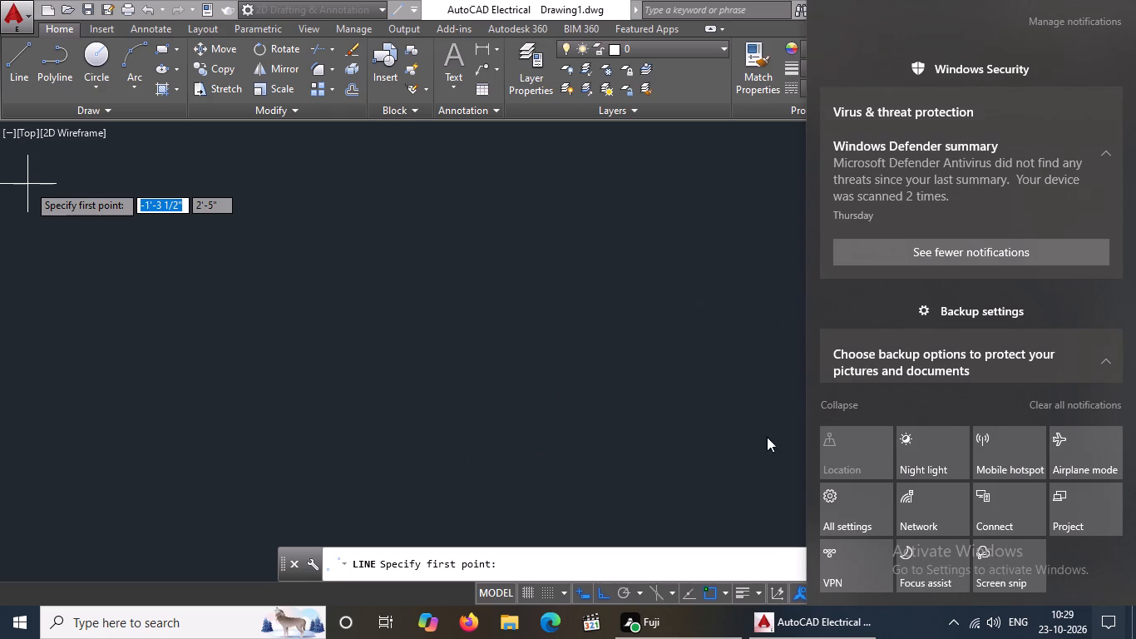
pyautogui.click(924, 465)
pyautogui.click(437, 294)
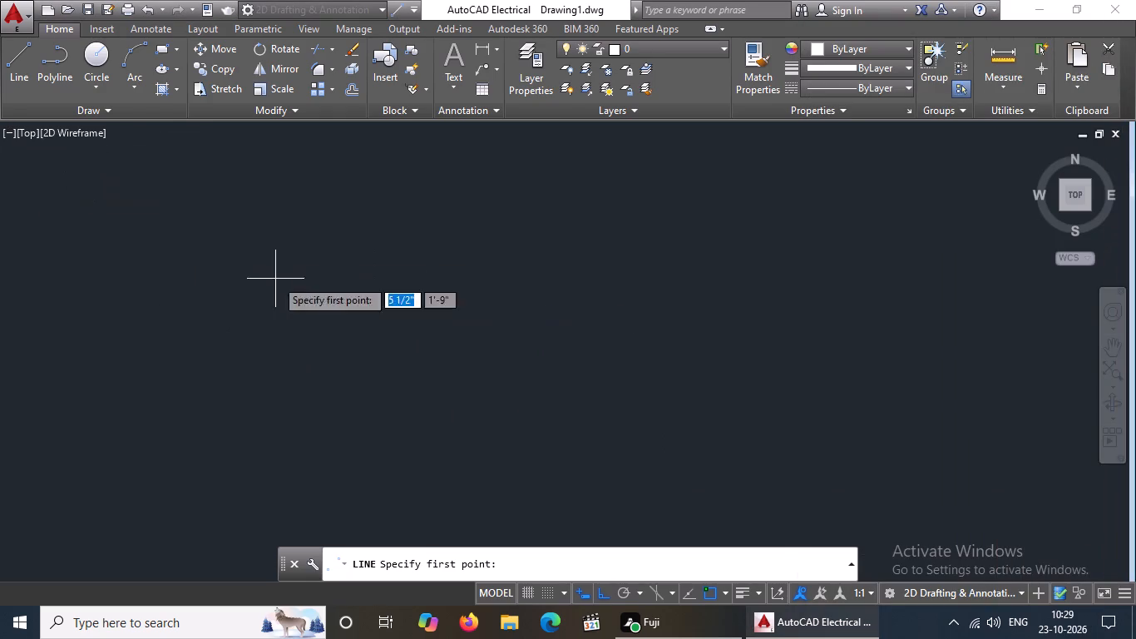
# Draw the first room's top edge as an 11' horizontal line, continuing with a 9' line downward from its east end.
pyautogui.click(17, 84)
pyautogui.click(214, 211)
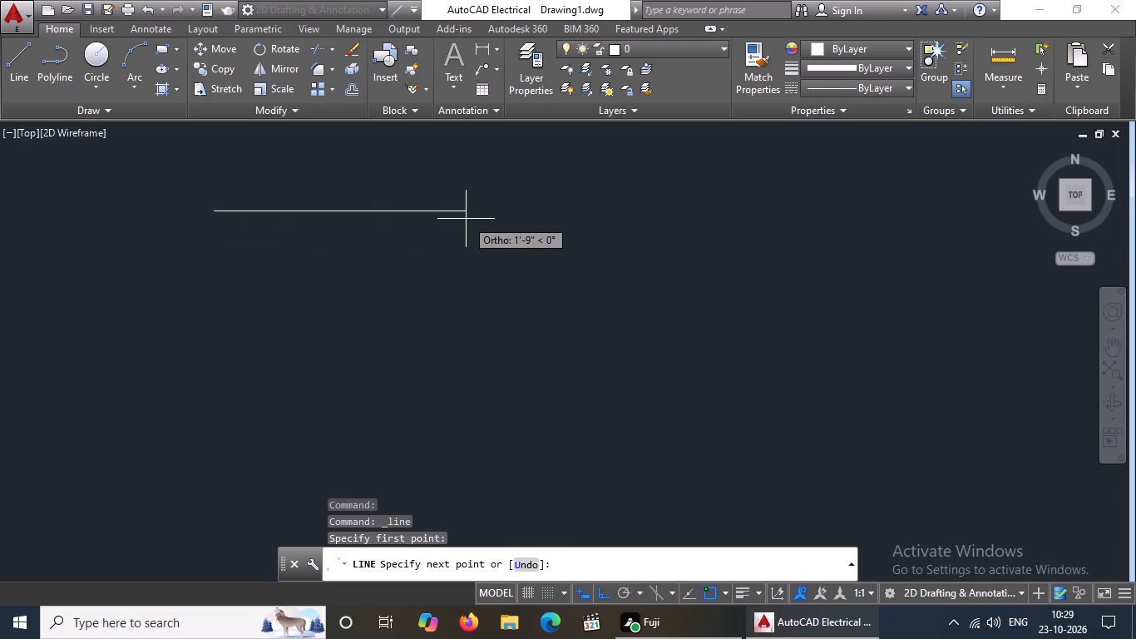
pyautogui.write("11'")
pyautogui.press('Return')
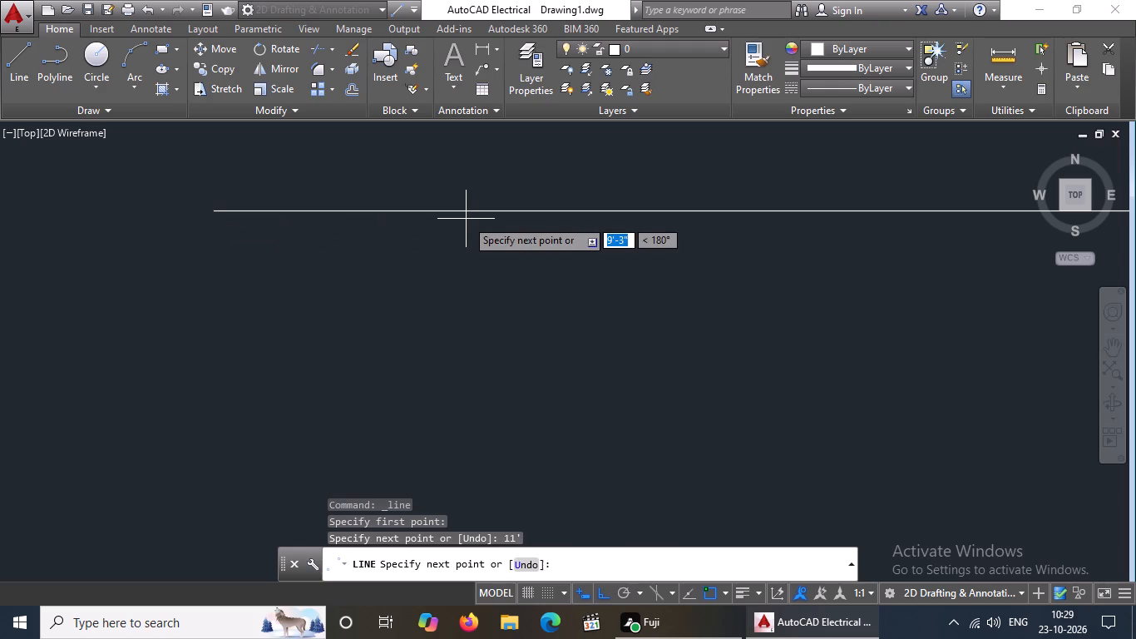
pyautogui.scroll(-2, 646, 365)
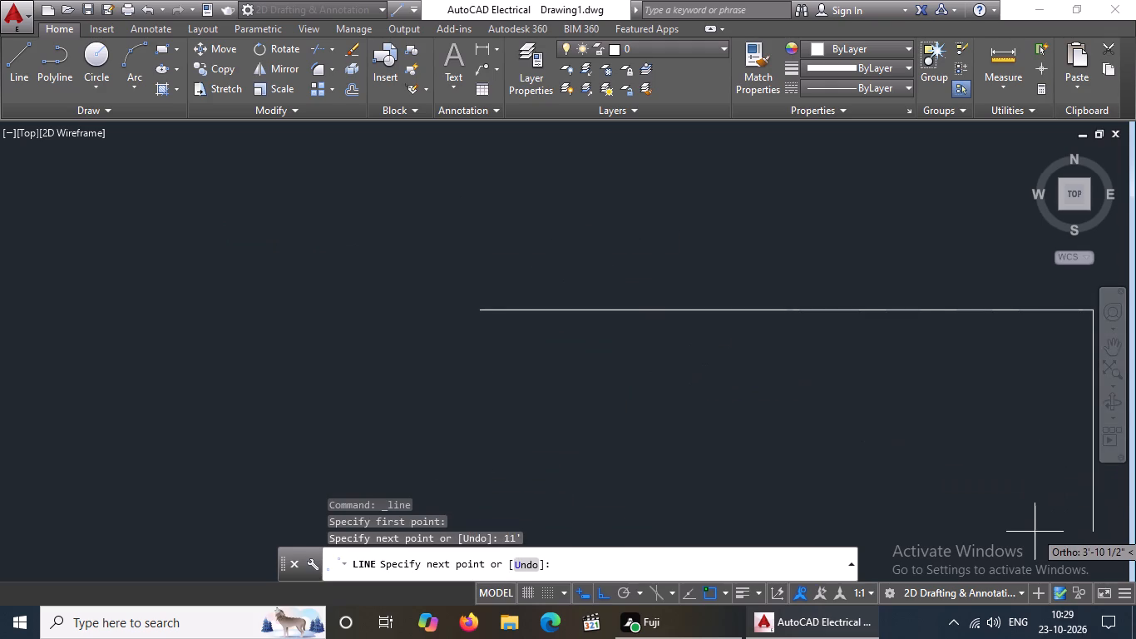
pyautogui.write("9'")
pyautogui.press('Return')
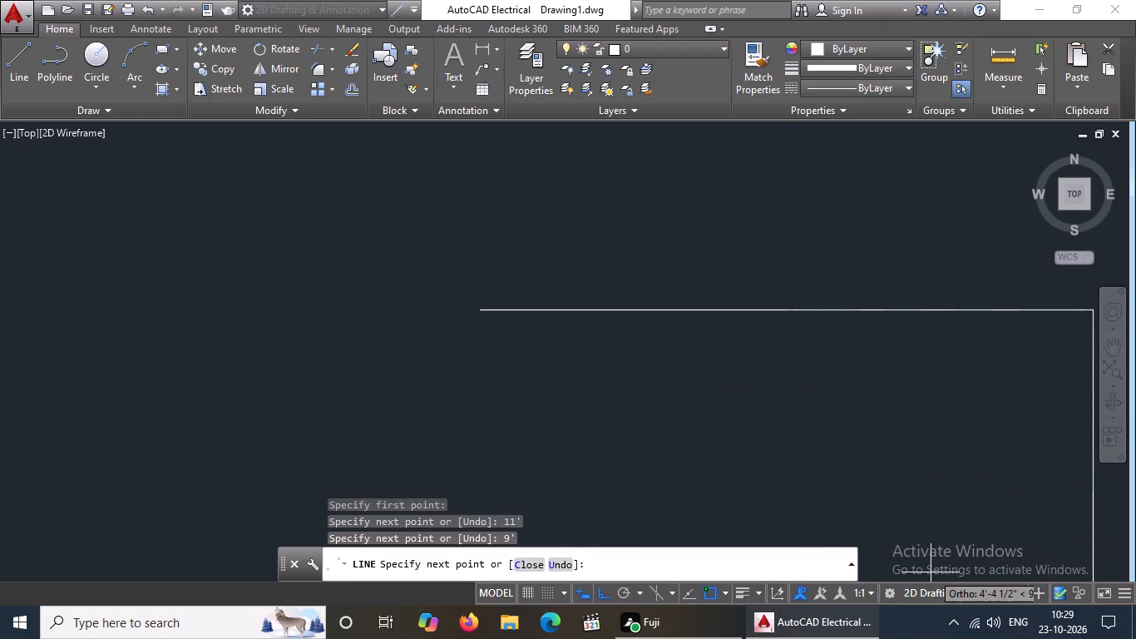
pyautogui.press('Escape')
# Close the 11' by 9' room by drawing its 9' west side and 11' bottom side from the top edge's free end.
pyautogui.write('z a')
pyautogui.press('space')
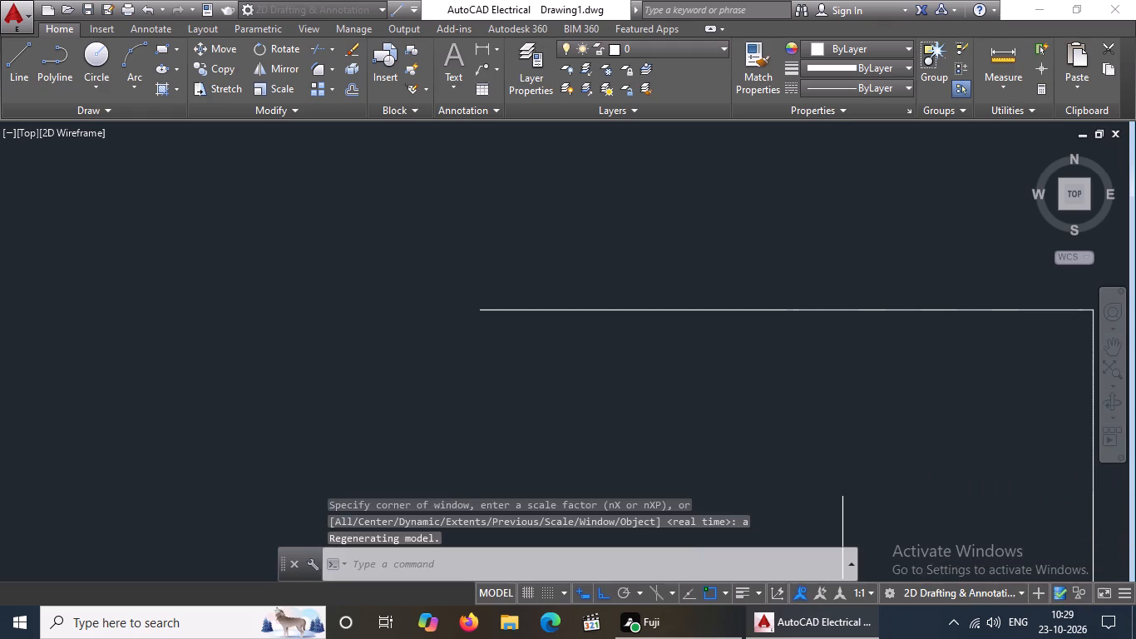
pyautogui.scroll(-5, 493, 275)
pyautogui.moveTo(457, 336); pyautogui.dragTo(367, 324, button='middle')
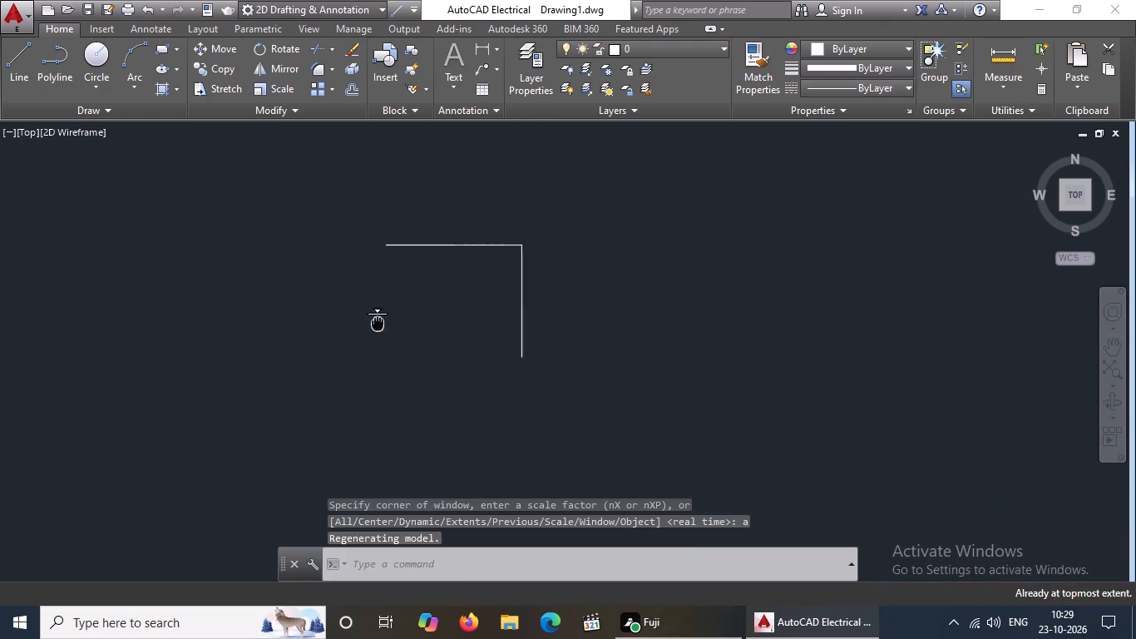
pyautogui.moveTo(367, 324); pyautogui.dragTo(350, 324, button='middle')
pyautogui.scroll(-2, 474, 354)
pyautogui.moveTo(462, 388); pyautogui.dragTo(468, 328, button='middle')
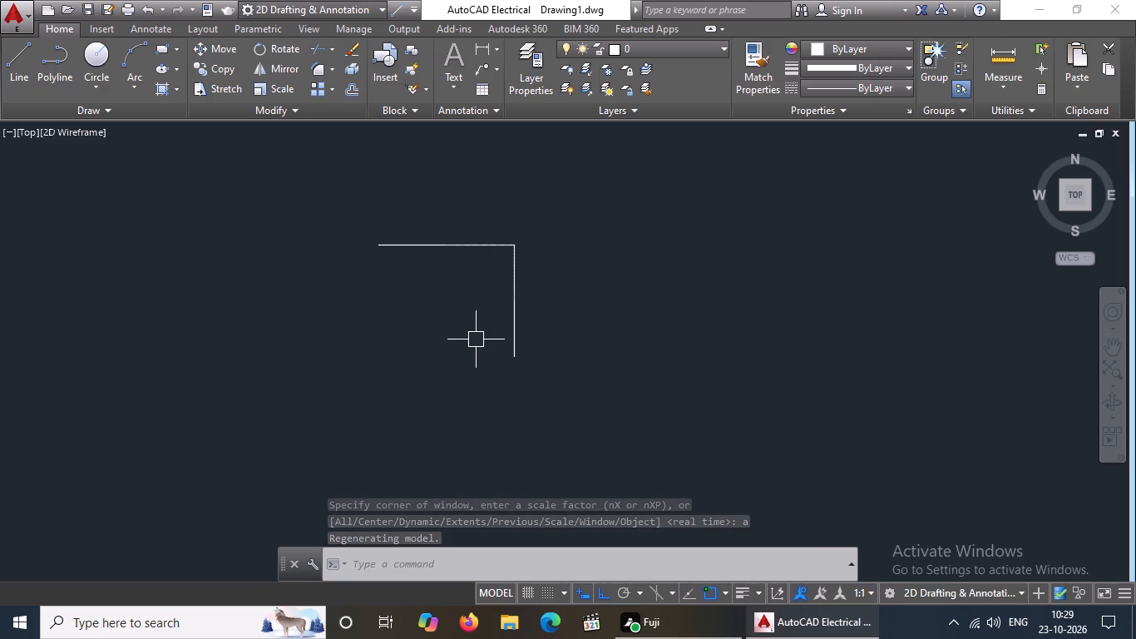
pyautogui.press('Escape')
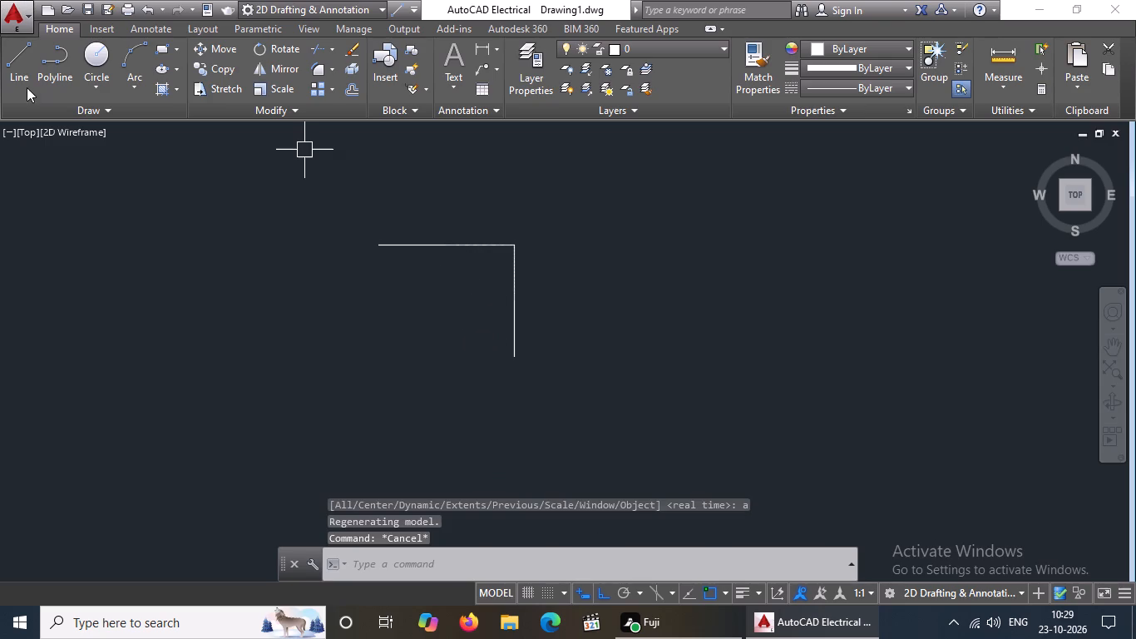
pyautogui.click(16, 60)
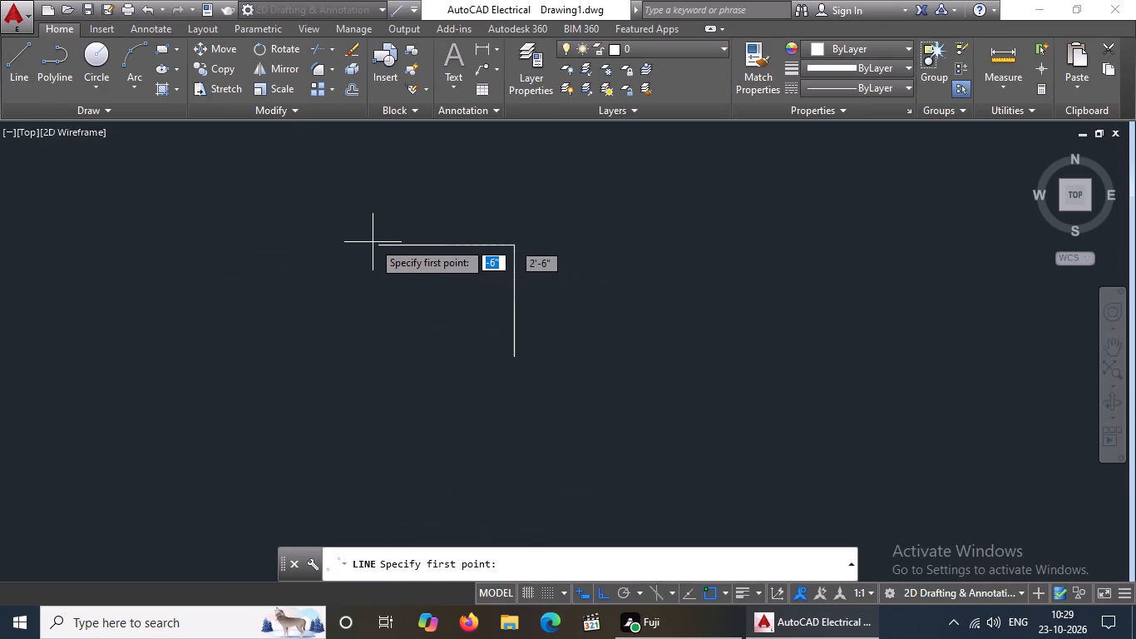
pyautogui.click(378, 245)
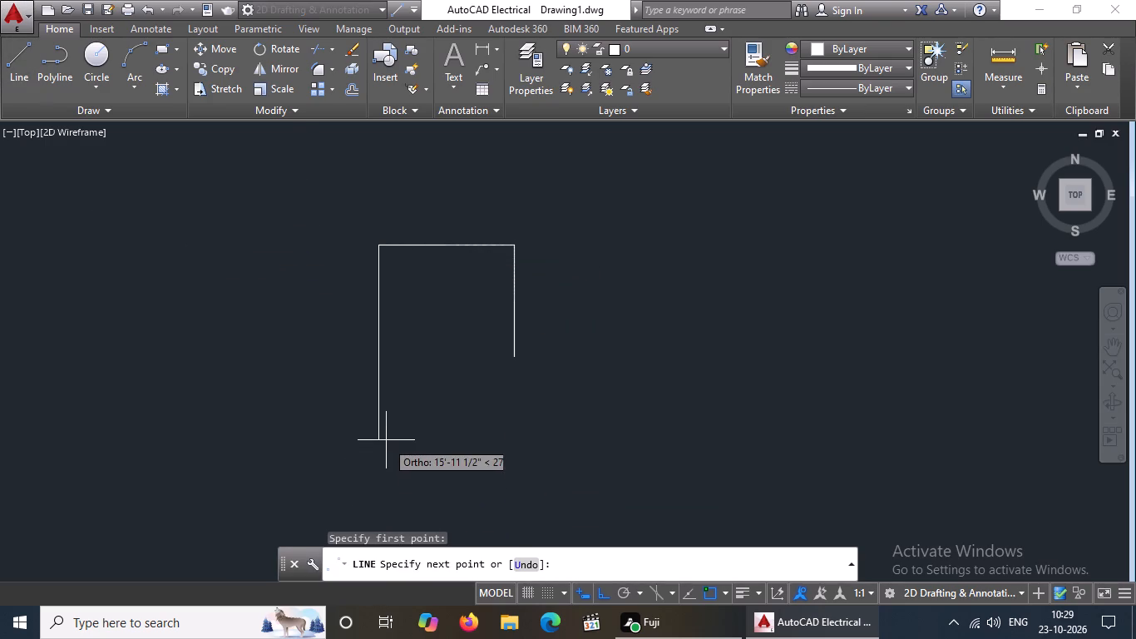
pyautogui.write("9'")
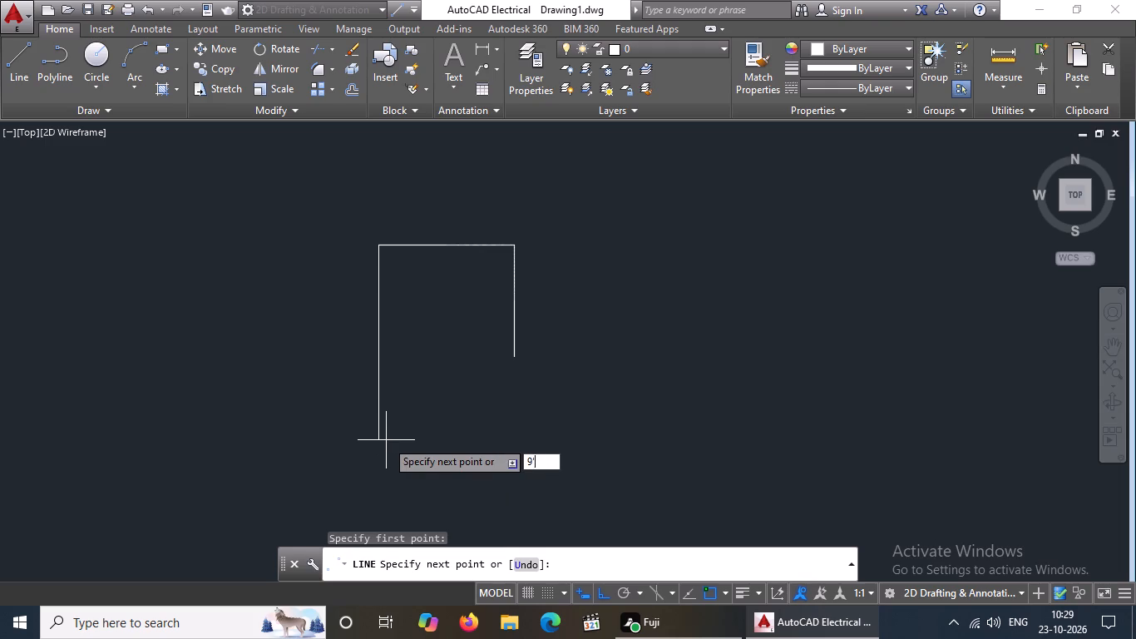
pyautogui.press('Return')
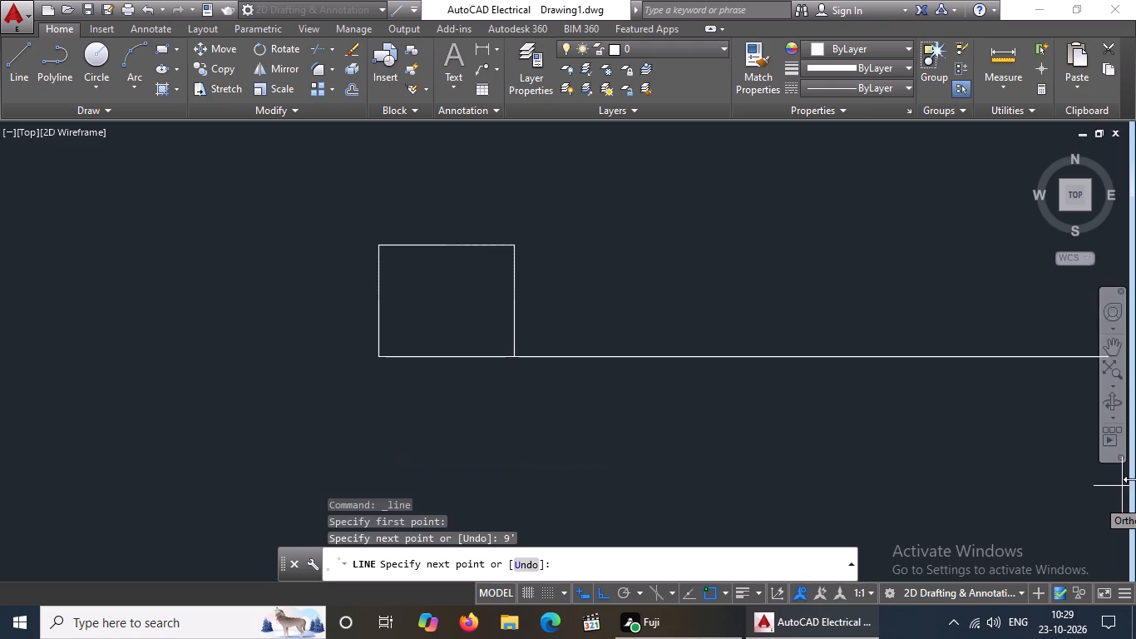
pyautogui.write("11'")
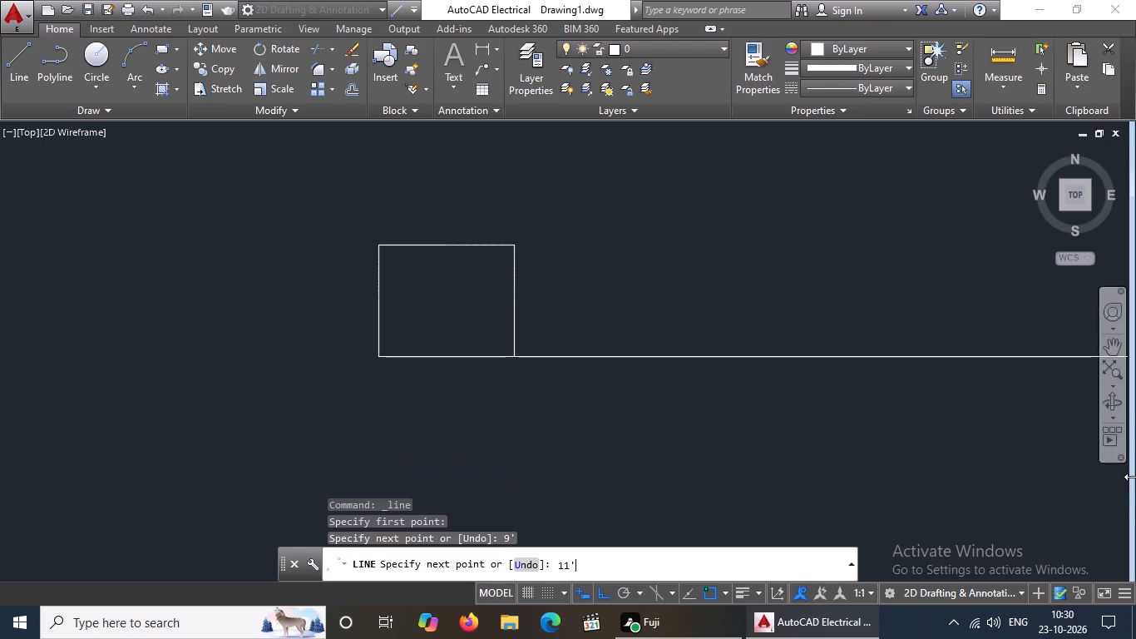
pyautogui.press('Return')
pyautogui.press('Return')
pyautogui.press('Escape')
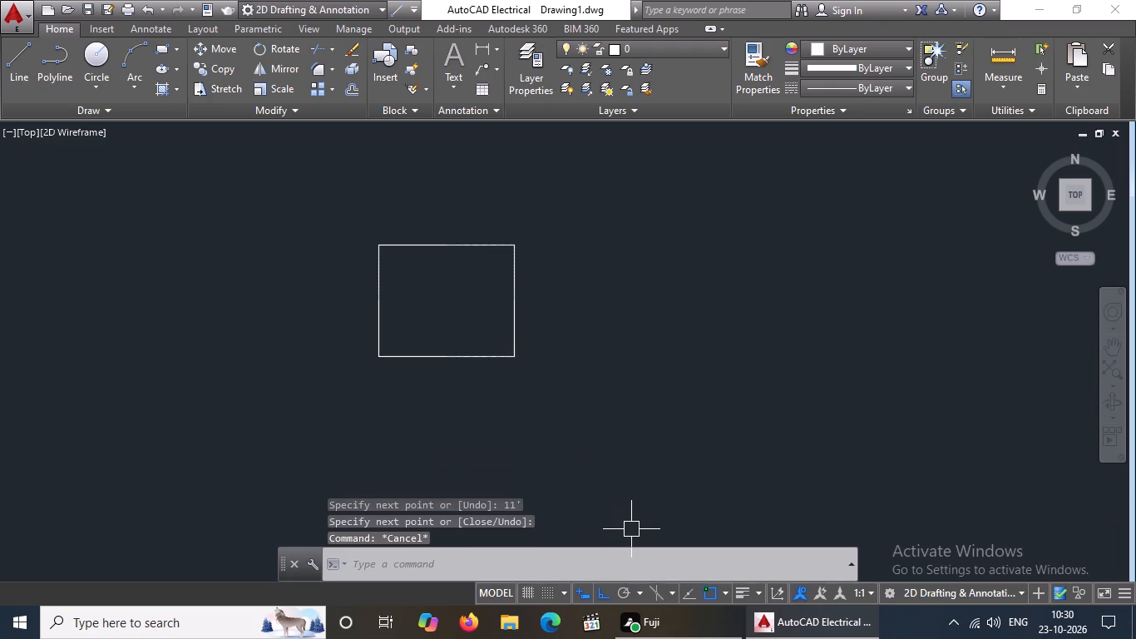
# Offset all four sides of the 11' by 9' room outward by 9" for the wall thickness.
pyautogui.press('o')
pyautogui.press('Return')
pyautogui.write('9"')
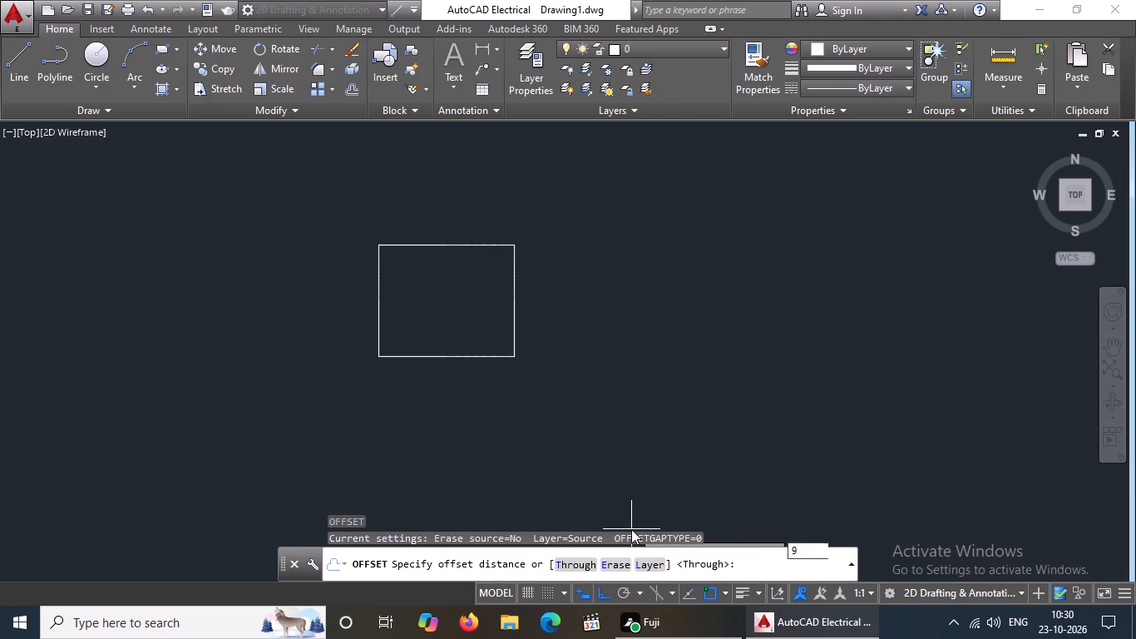
pyautogui.press('Return')
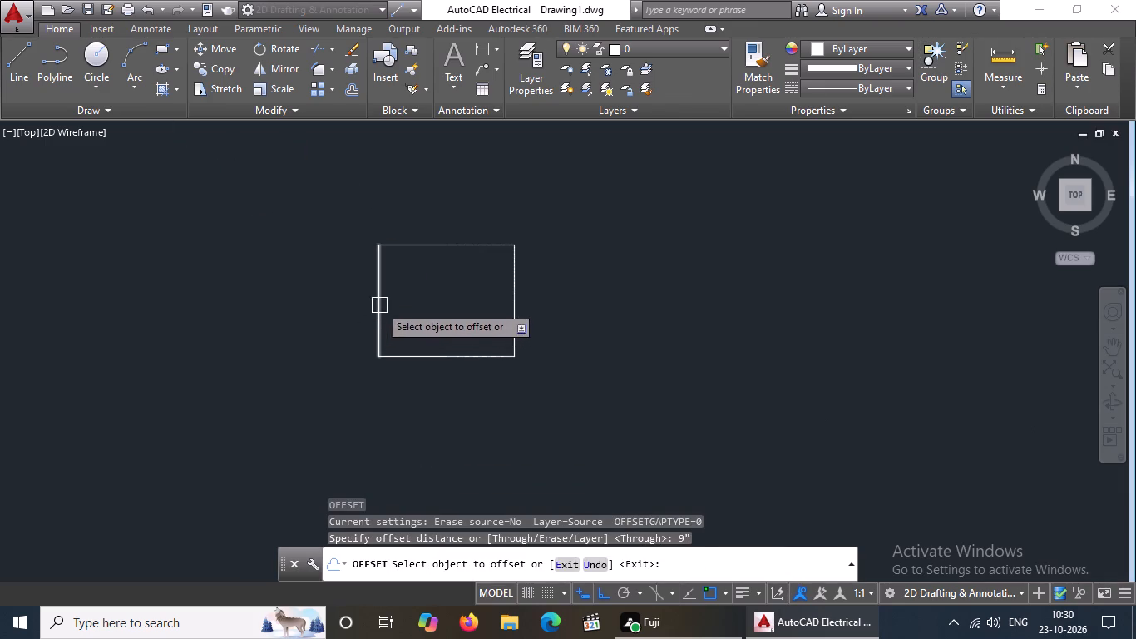
pyautogui.click(379, 305)
pyautogui.moveTo(264, 345); pyautogui.dragTo(285, 331)
pyautogui.click(431, 250)
pyautogui.click(437, 220)
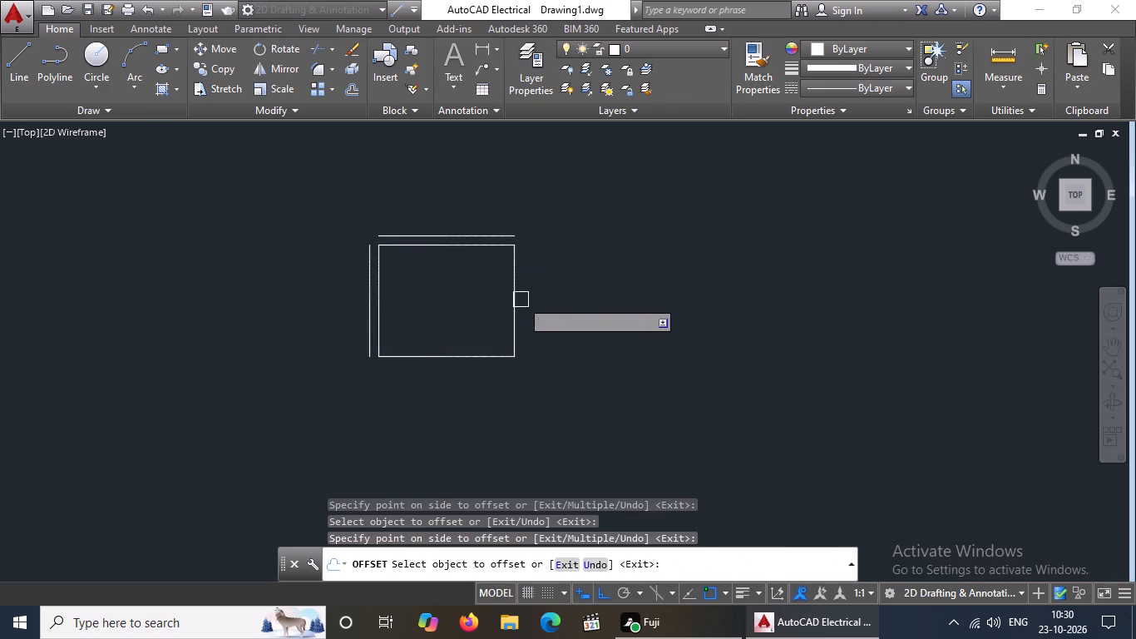
pyautogui.moveTo(516, 305); pyautogui.dragTo(531, 307)
pyautogui.moveTo(578, 311); pyautogui.dragTo(565, 321)
pyautogui.click(467, 361)
pyautogui.click(450, 434)
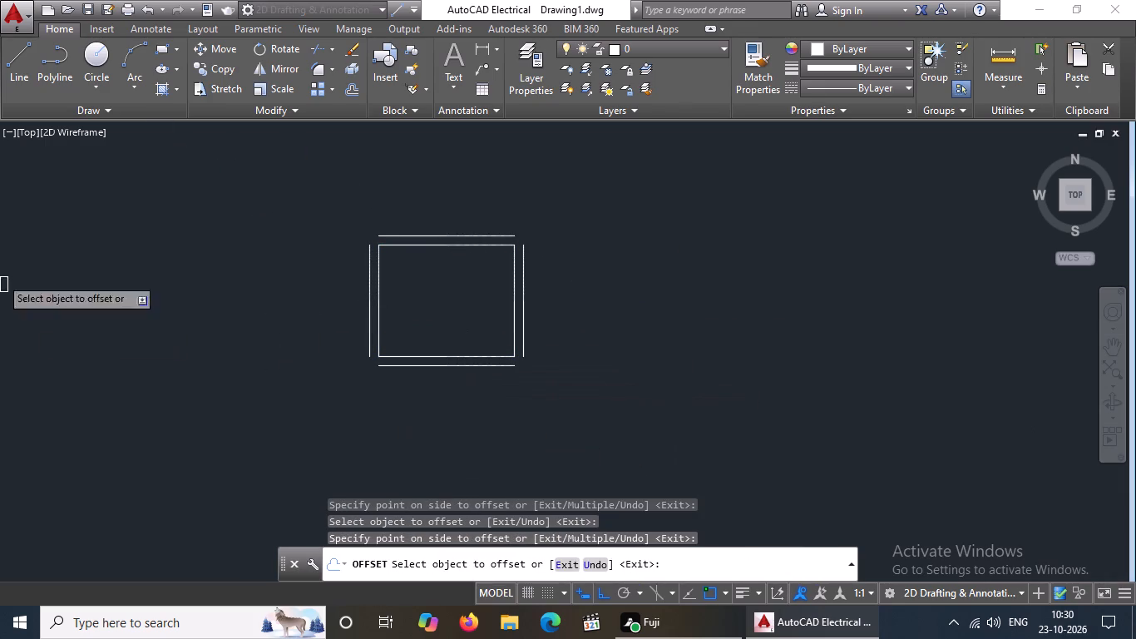
pyautogui.press('Escape')
# Draw the second room from the top of the first room's east outer wall line: 12' east, 14' down, 12' back west.
pyautogui.press('l')
pyautogui.press('Return')
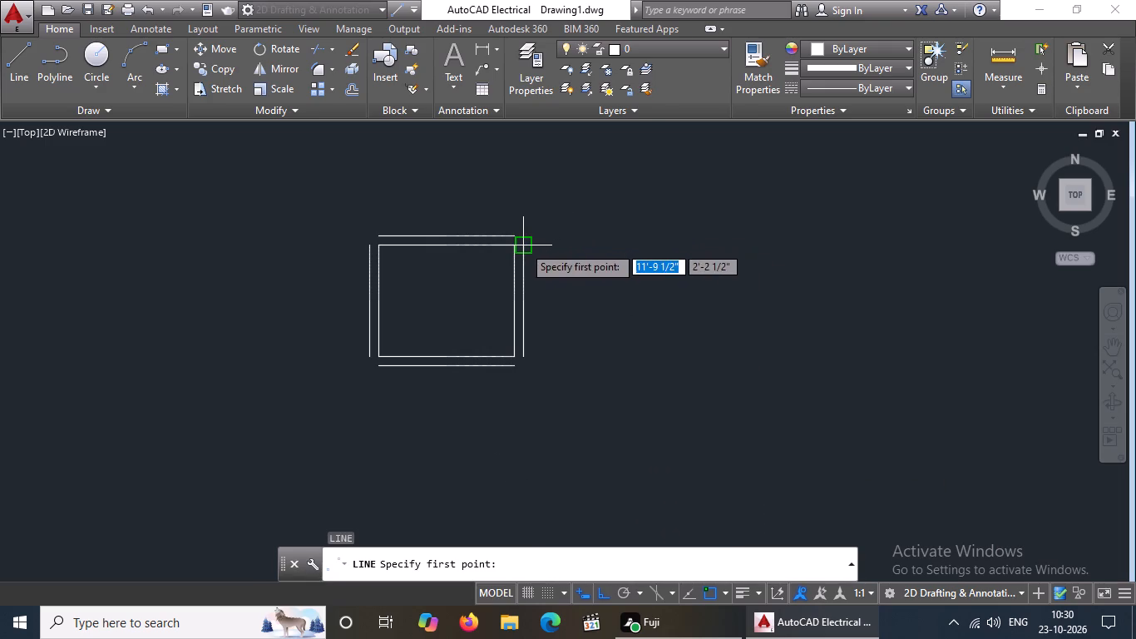
pyautogui.moveTo(523, 245); pyautogui.dragTo(548, 250)
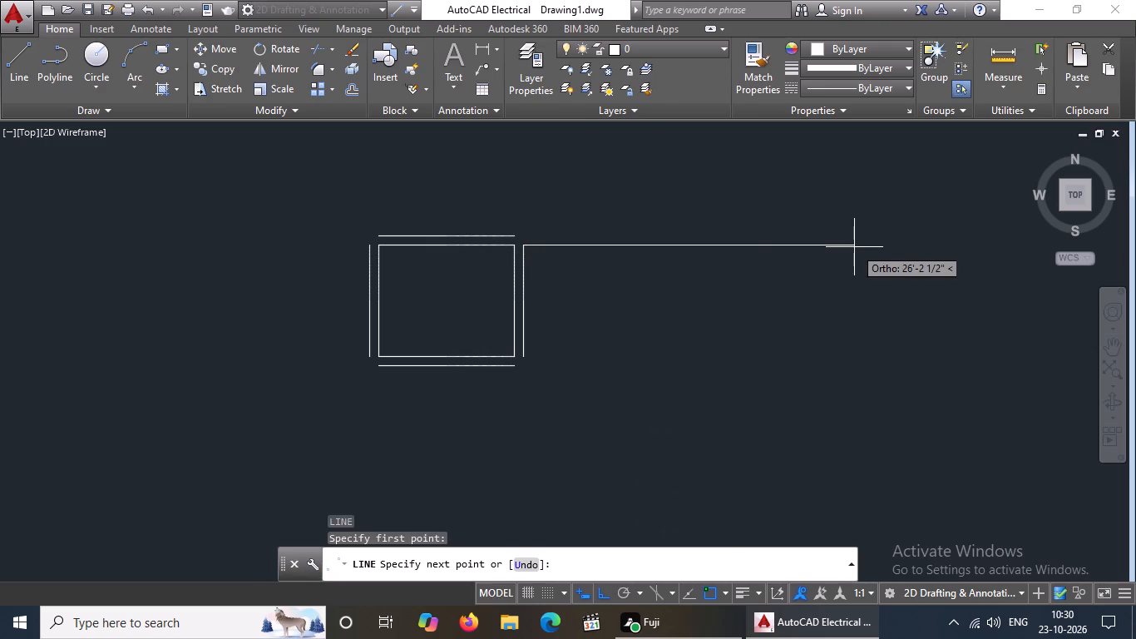
pyautogui.write("12'")
pyautogui.press('Return')
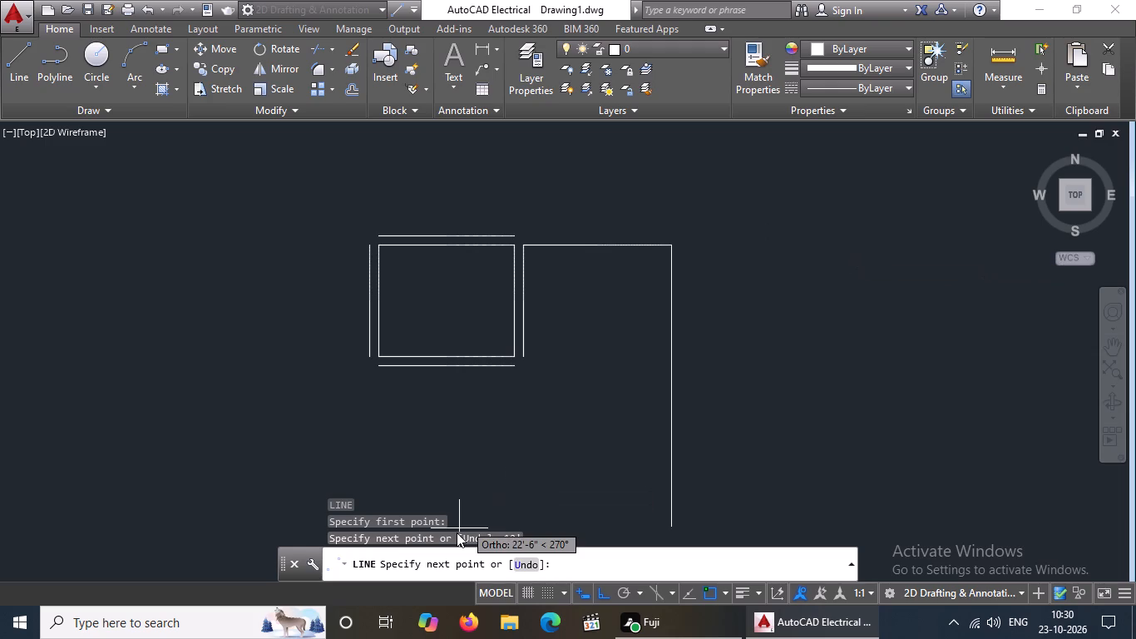
pyautogui.write("14'")
pyautogui.press('Return')
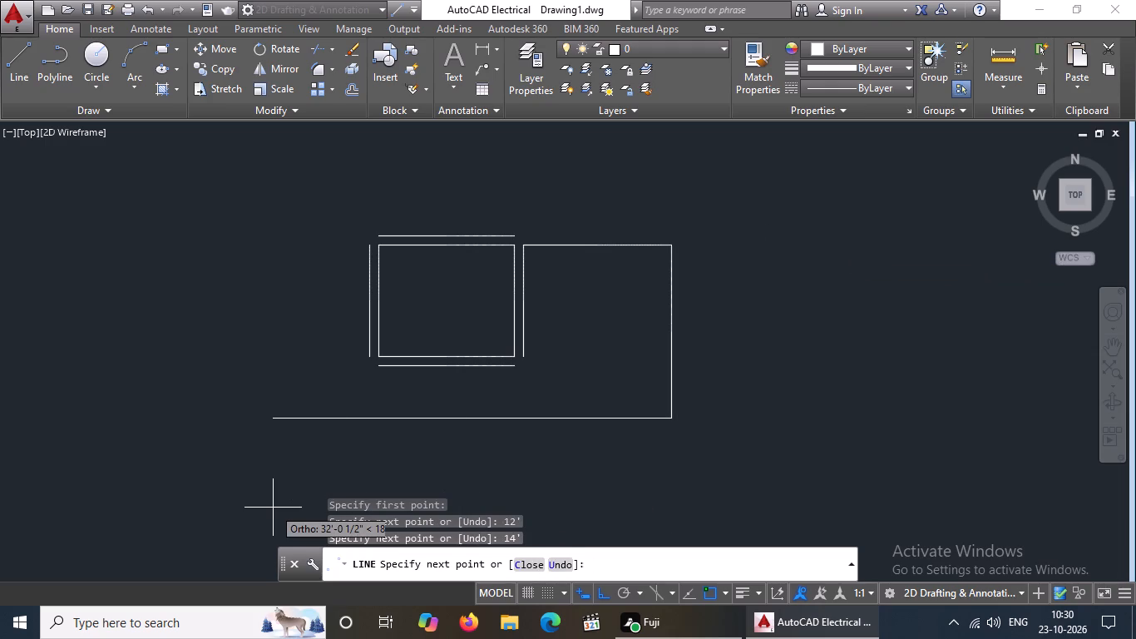
pyautogui.write('12')
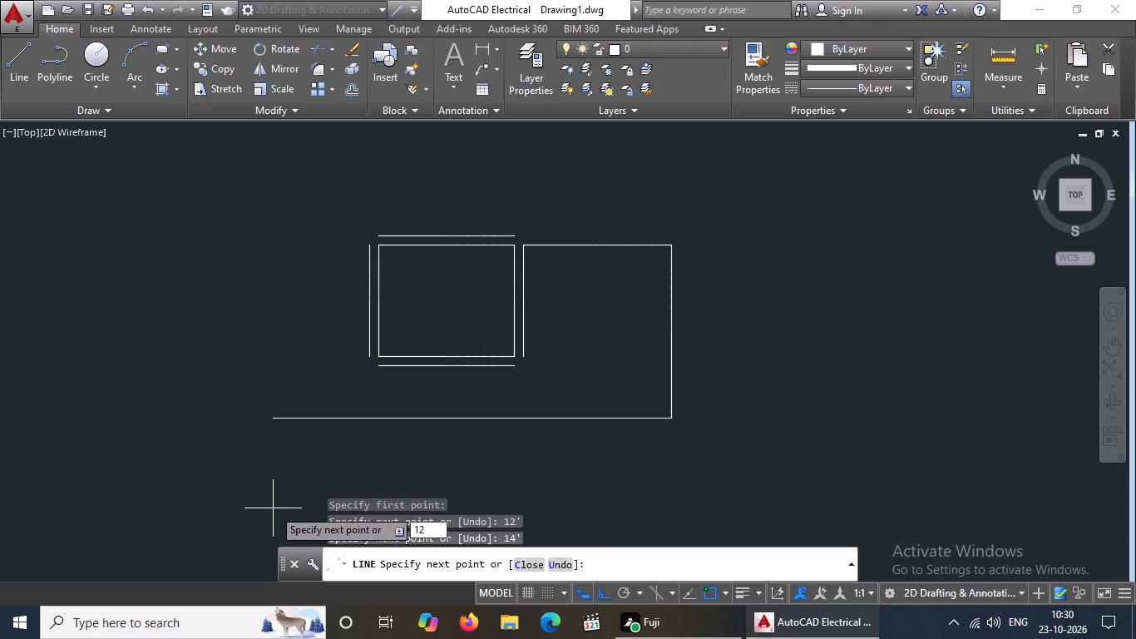
pyautogui.press("'")
pyautogui.press('Return')
pyautogui.press('Return')
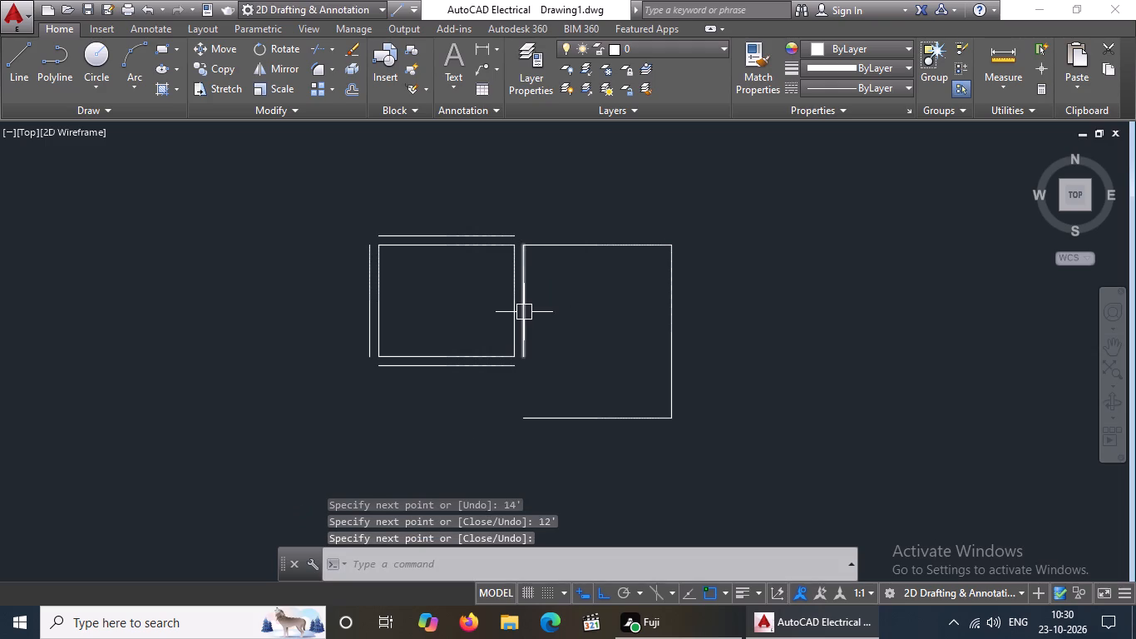
# Extend the first room's east outer wall line down to the second room's bottom edge to close its west side.
pyautogui.click(525, 311)
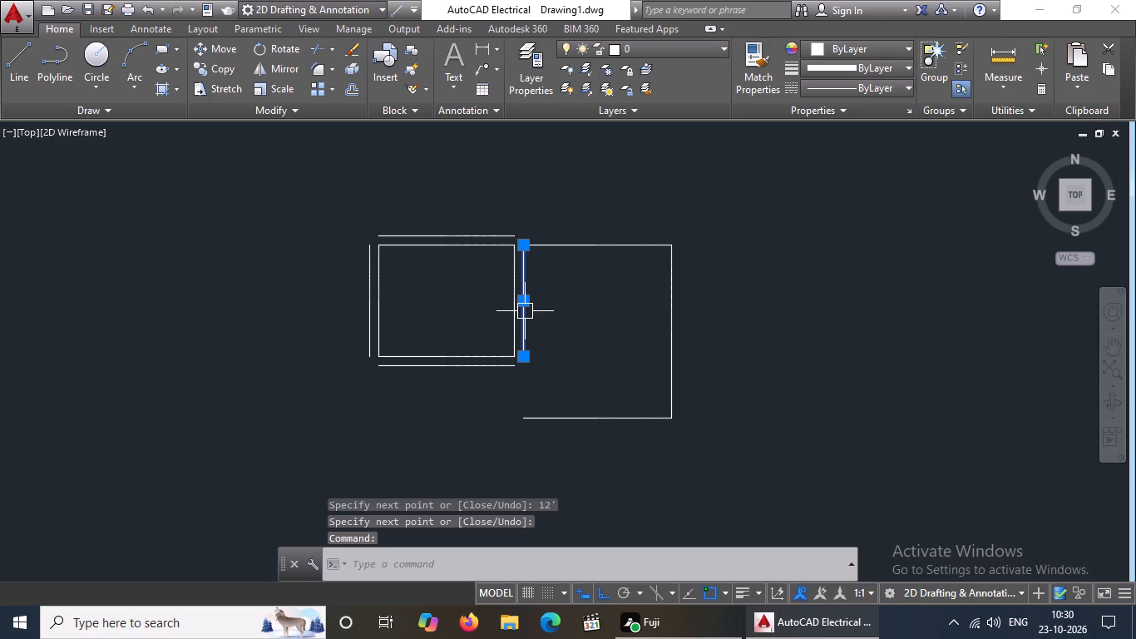
pyautogui.press('Escape')
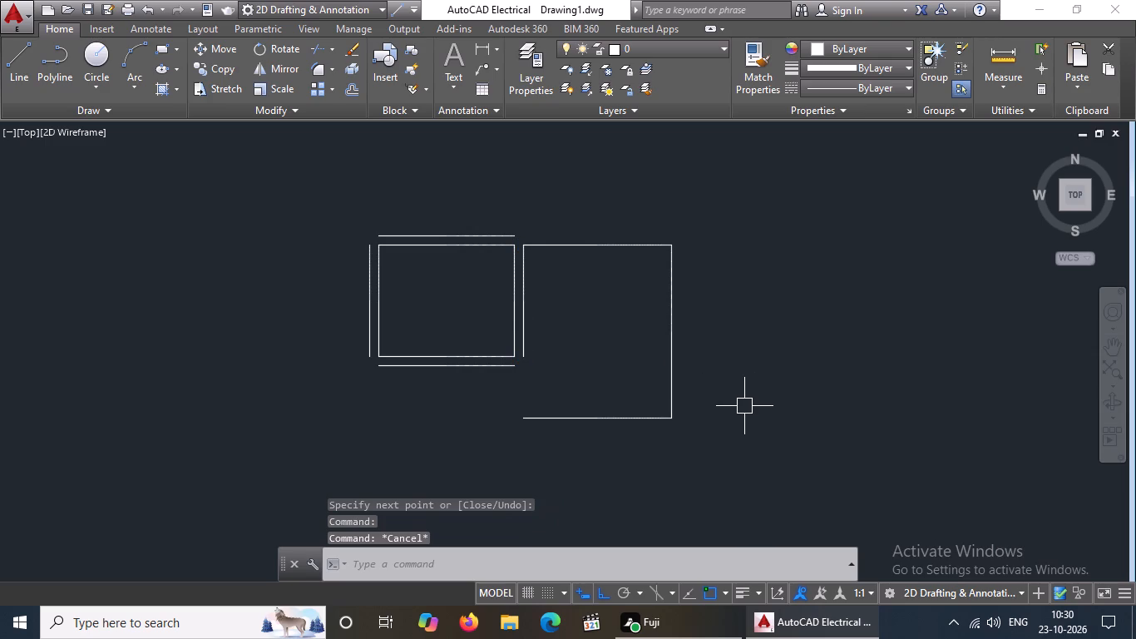
pyautogui.write('ex')
pyautogui.press('space')
pyautogui.press('space')
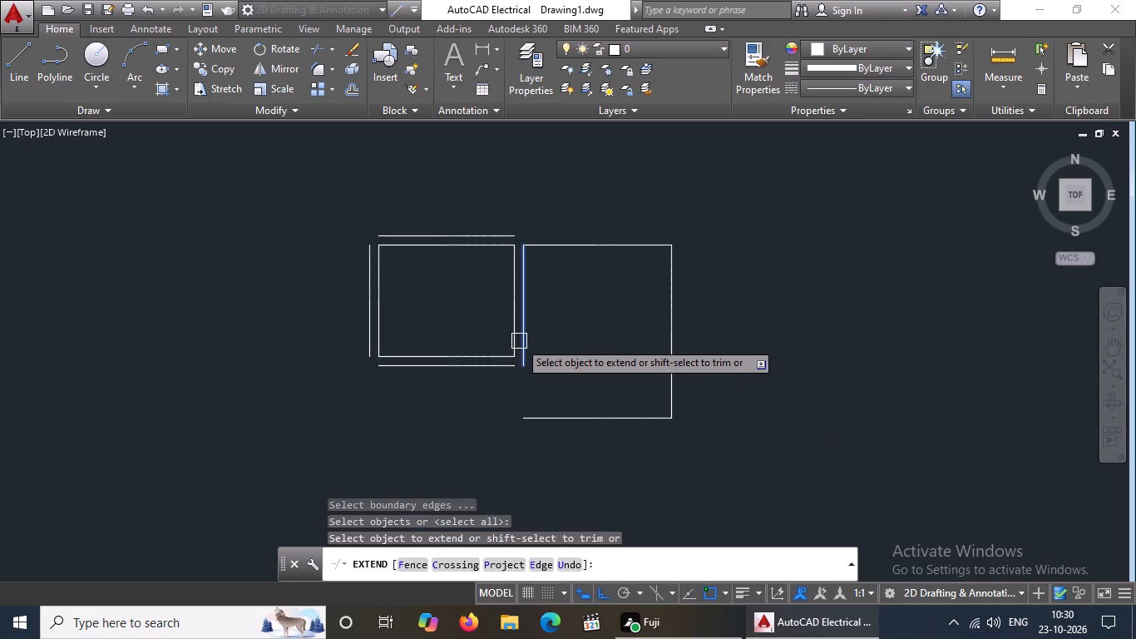
pyautogui.click(519, 341)
pyautogui.click(530, 344)
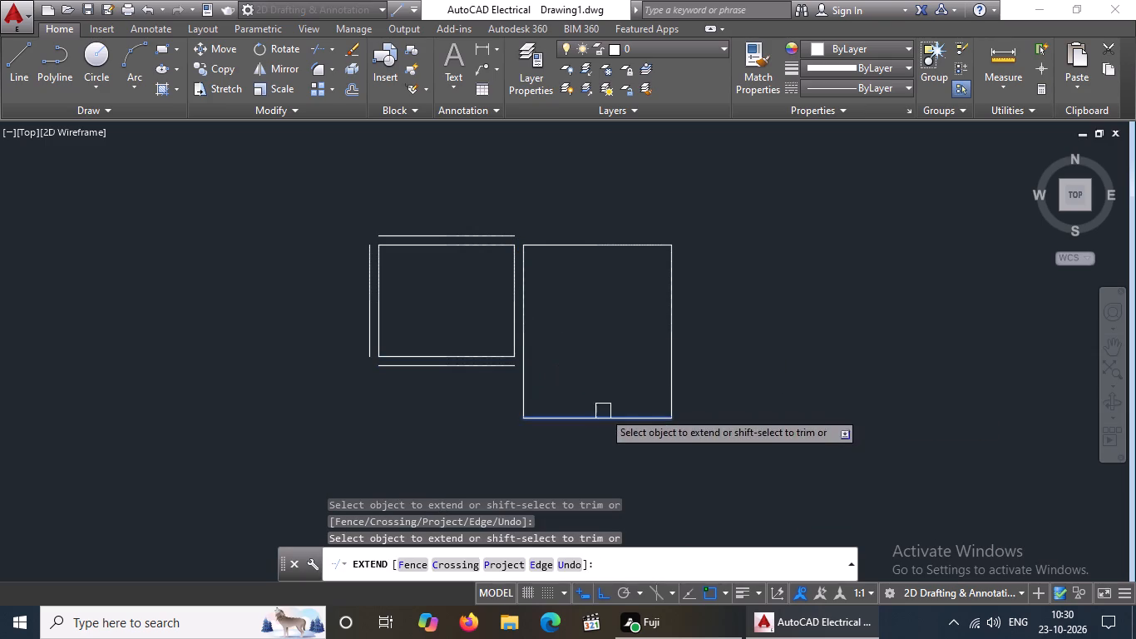
pyautogui.press('Escape')
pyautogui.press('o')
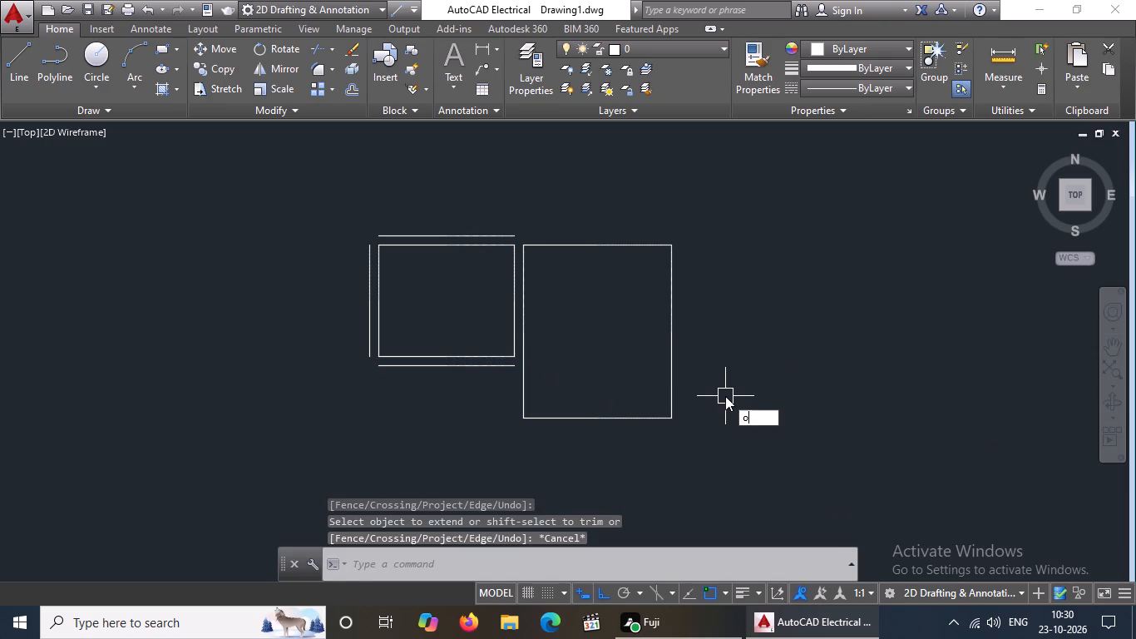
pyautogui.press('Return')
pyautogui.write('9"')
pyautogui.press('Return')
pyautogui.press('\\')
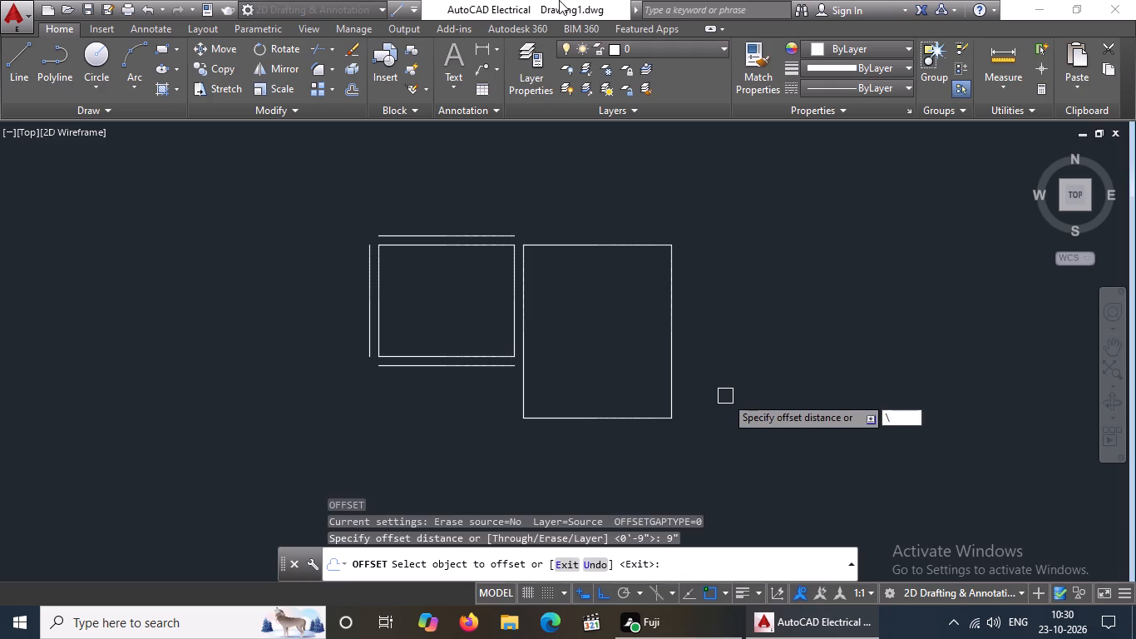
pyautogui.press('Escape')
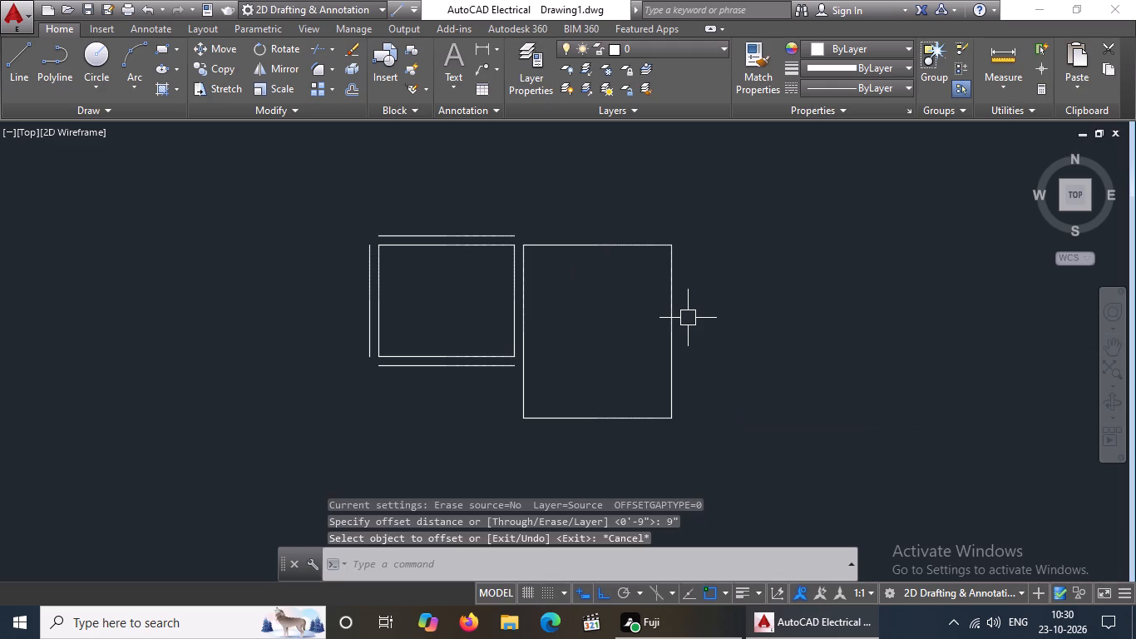
# Offset all four sides of the 12' by 14' room outward by 9" for the wall thickness.
pyautogui.press('o')
pyautogui.press('Return')
pyautogui.write('9"')
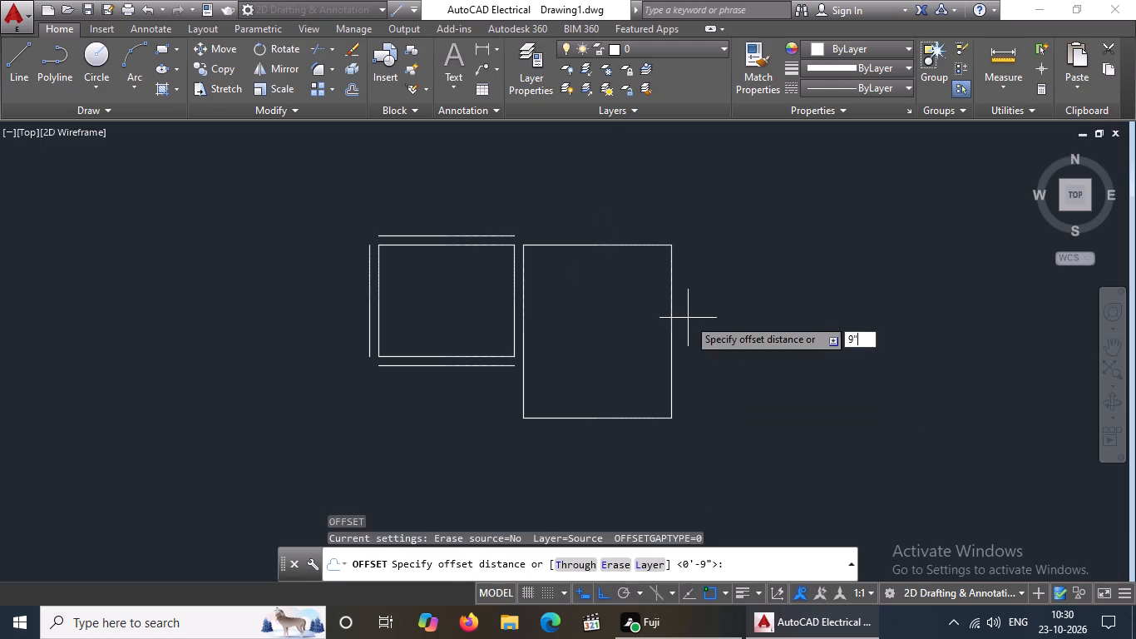
pyautogui.press('Return')
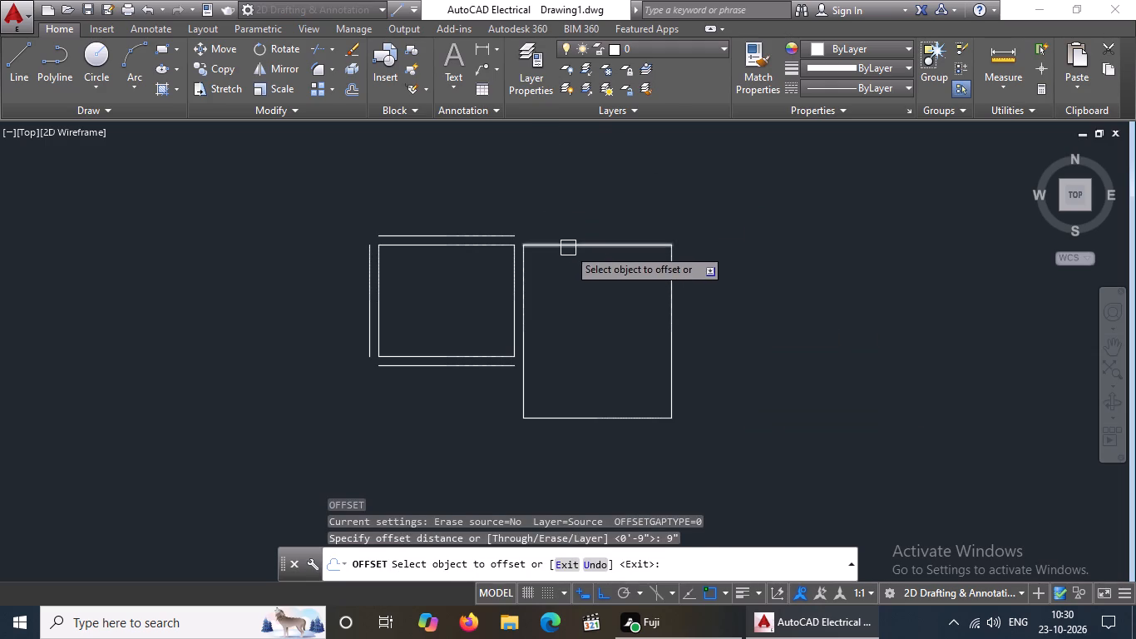
pyautogui.moveTo(569, 247); pyautogui.dragTo(569, 232)
pyautogui.moveTo(570, 196); pyautogui.dragTo(571, 209)
pyautogui.moveTo(670, 315); pyautogui.dragTo(684, 317)
pyautogui.moveTo(778, 333); pyautogui.dragTo(748, 366)
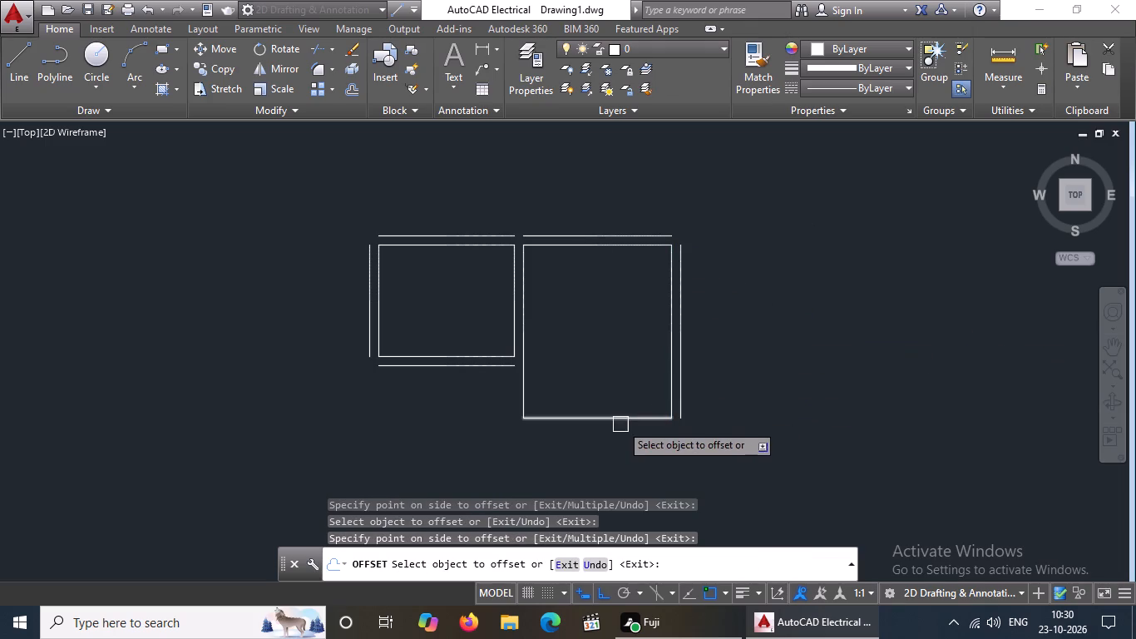
pyautogui.click(620, 422)
pyautogui.moveTo(616, 456); pyautogui.dragTo(606, 454)
pyautogui.moveTo(527, 402); pyautogui.dragTo(519, 404)
pyautogui.click(482, 414)
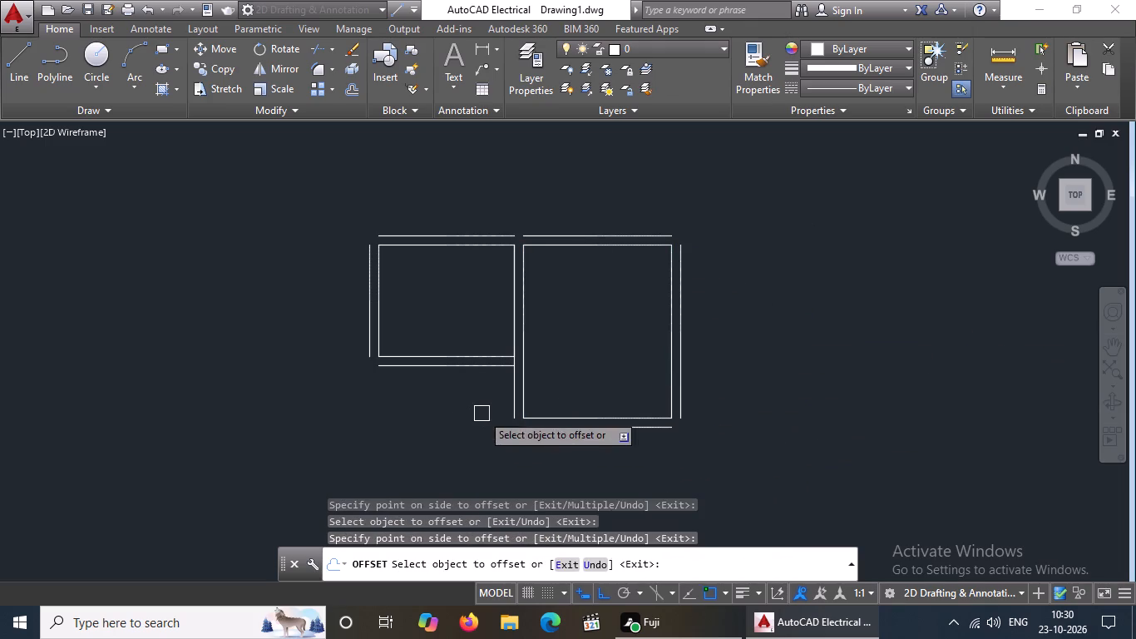
pyautogui.press('Escape')
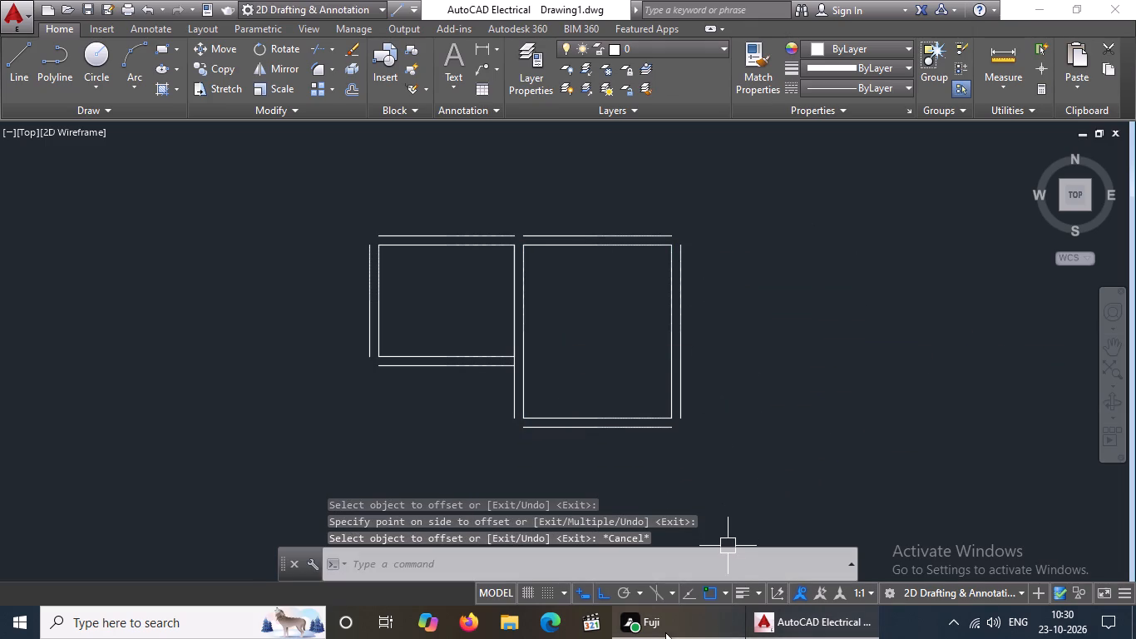
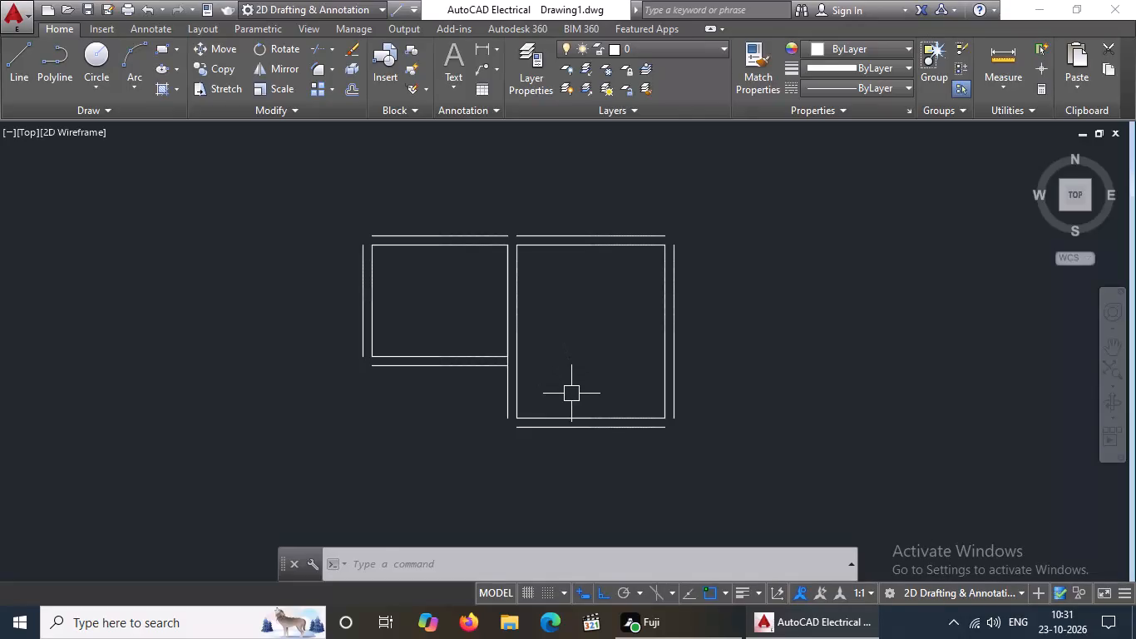
# Move both rooms with all their wall lines straight up by about 9'-5" to free space below.
pyautogui.press('Escape')
pyautogui.moveTo(292, 169); pyautogui.dragTo(421, 281)
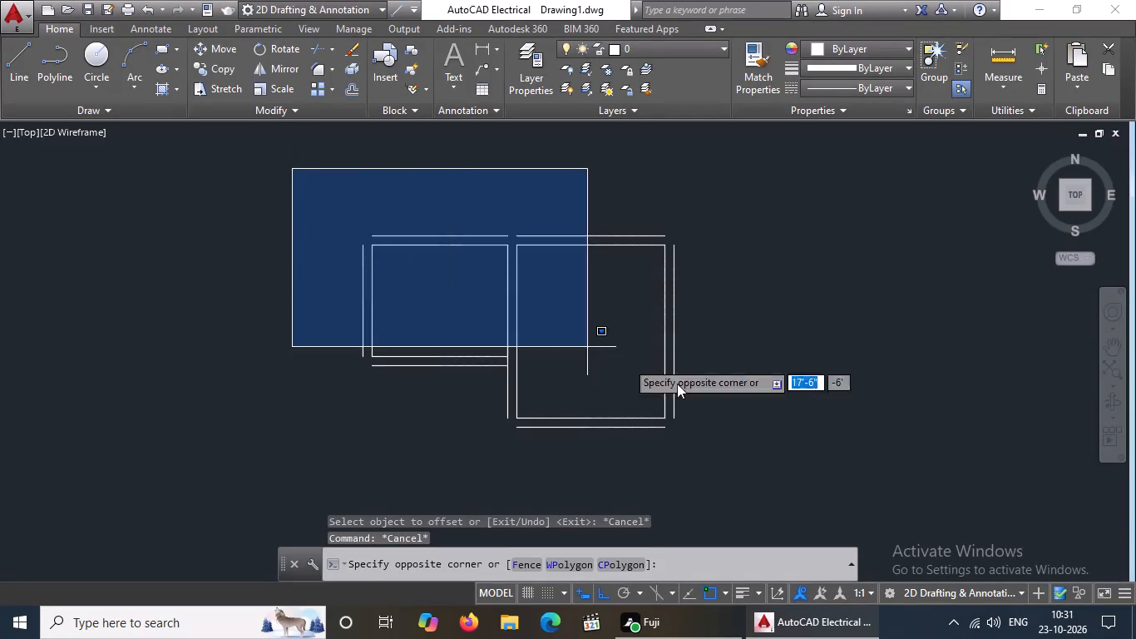
pyautogui.click(840, 478)
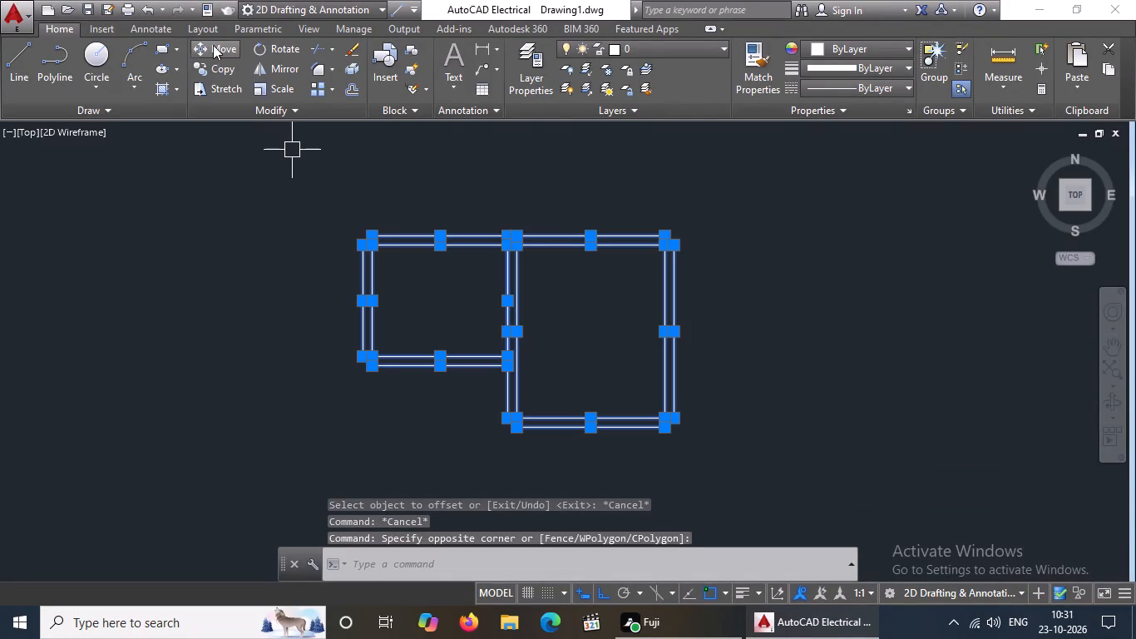
pyautogui.click(211, 52)
pyautogui.moveTo(475, 255); pyautogui.dragTo(477, 217)
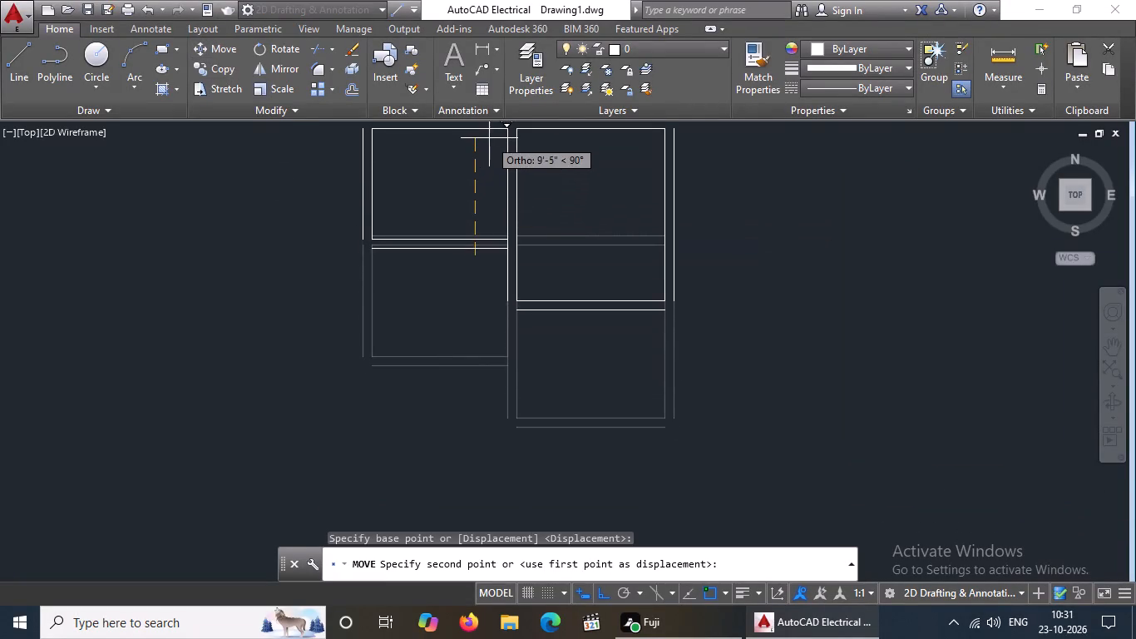
pyautogui.click(489, 137)
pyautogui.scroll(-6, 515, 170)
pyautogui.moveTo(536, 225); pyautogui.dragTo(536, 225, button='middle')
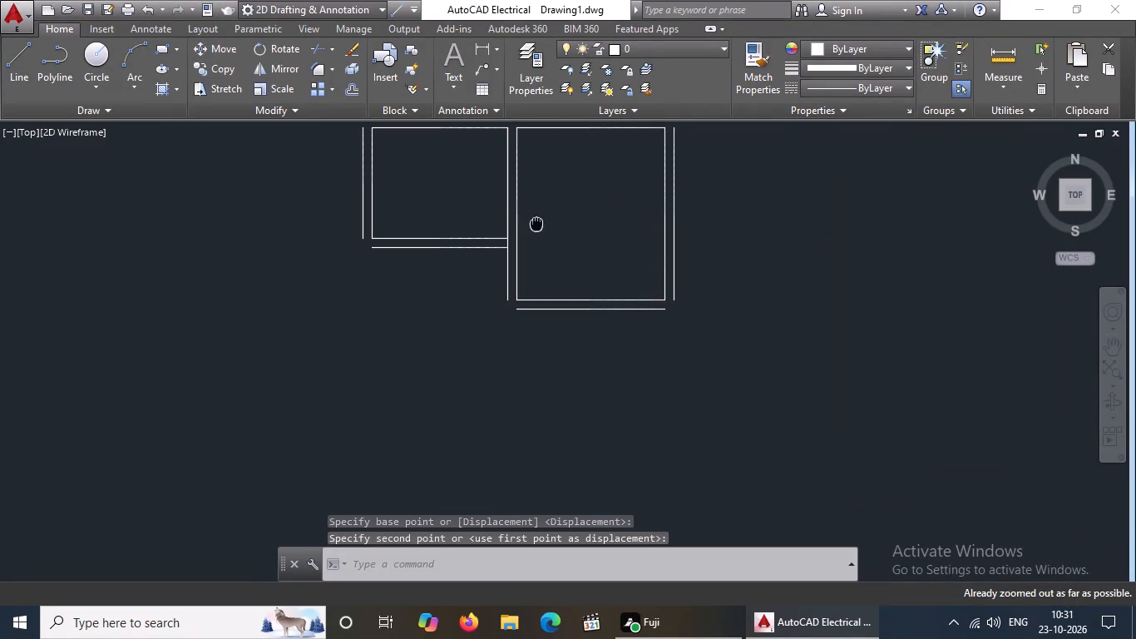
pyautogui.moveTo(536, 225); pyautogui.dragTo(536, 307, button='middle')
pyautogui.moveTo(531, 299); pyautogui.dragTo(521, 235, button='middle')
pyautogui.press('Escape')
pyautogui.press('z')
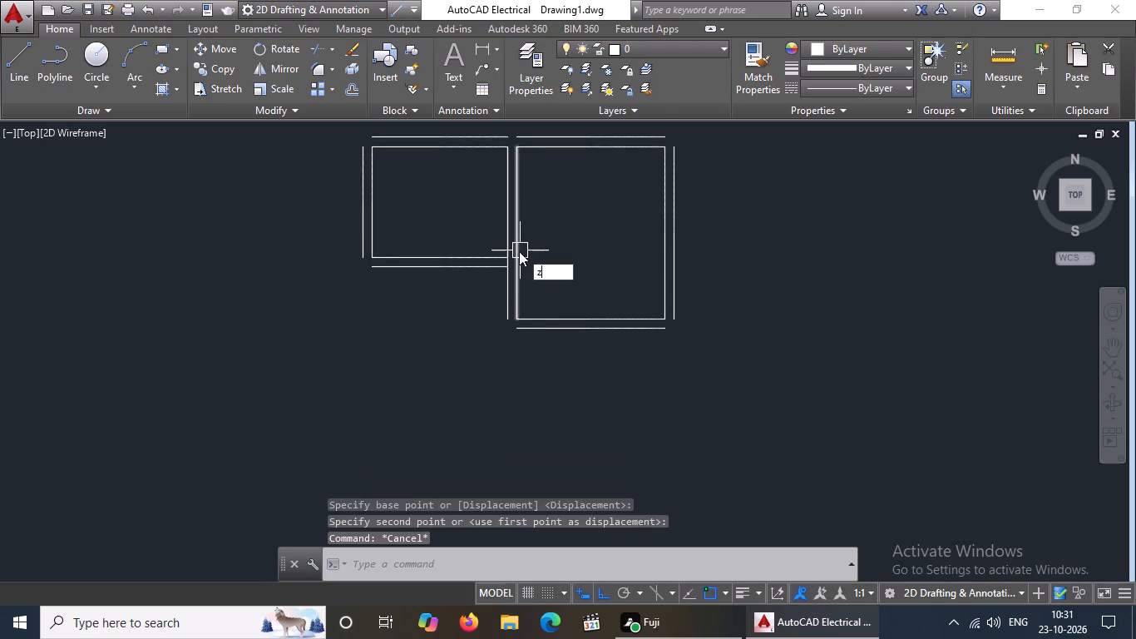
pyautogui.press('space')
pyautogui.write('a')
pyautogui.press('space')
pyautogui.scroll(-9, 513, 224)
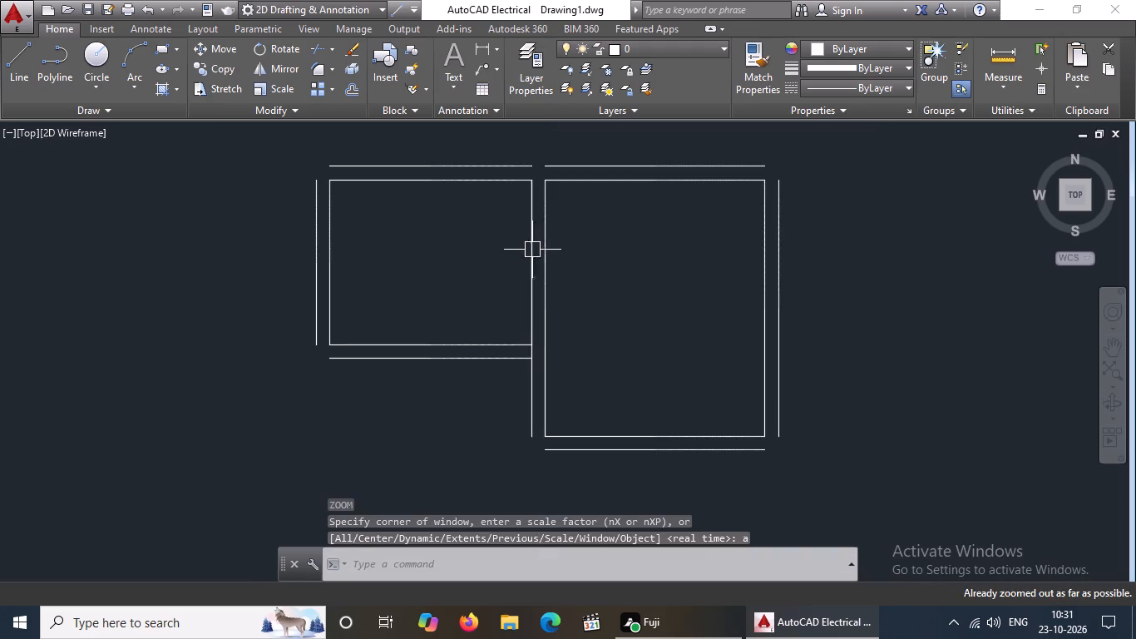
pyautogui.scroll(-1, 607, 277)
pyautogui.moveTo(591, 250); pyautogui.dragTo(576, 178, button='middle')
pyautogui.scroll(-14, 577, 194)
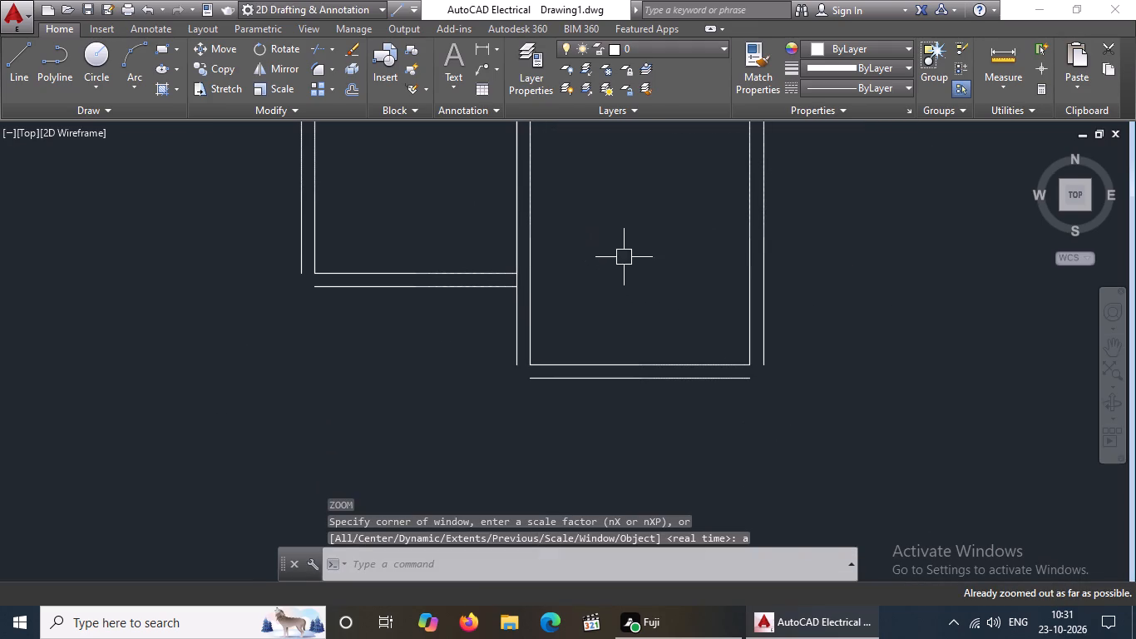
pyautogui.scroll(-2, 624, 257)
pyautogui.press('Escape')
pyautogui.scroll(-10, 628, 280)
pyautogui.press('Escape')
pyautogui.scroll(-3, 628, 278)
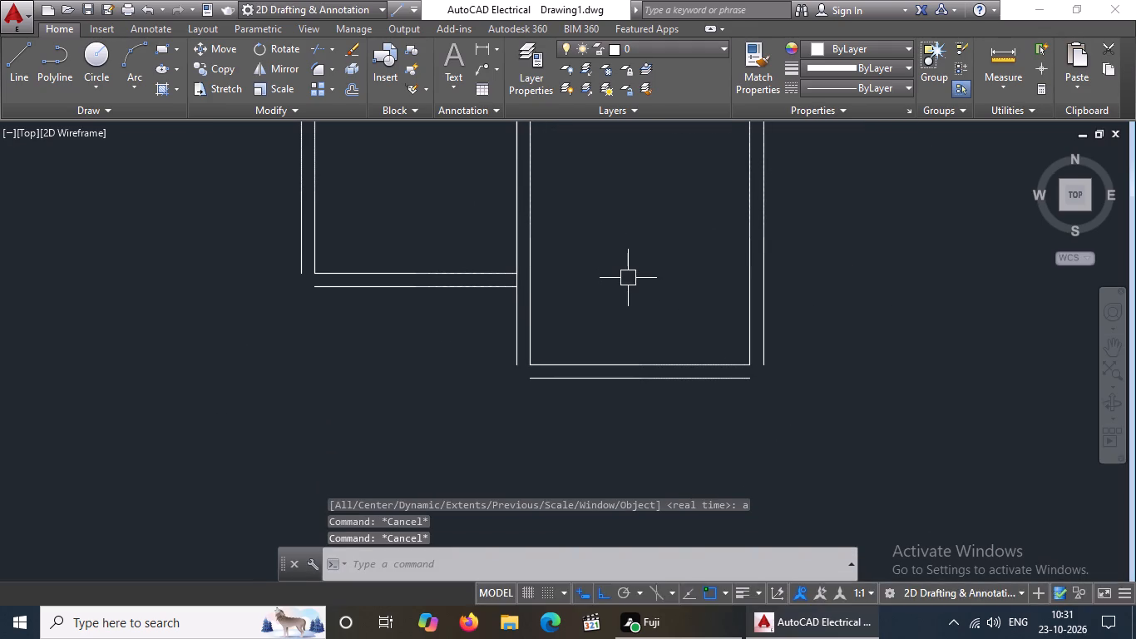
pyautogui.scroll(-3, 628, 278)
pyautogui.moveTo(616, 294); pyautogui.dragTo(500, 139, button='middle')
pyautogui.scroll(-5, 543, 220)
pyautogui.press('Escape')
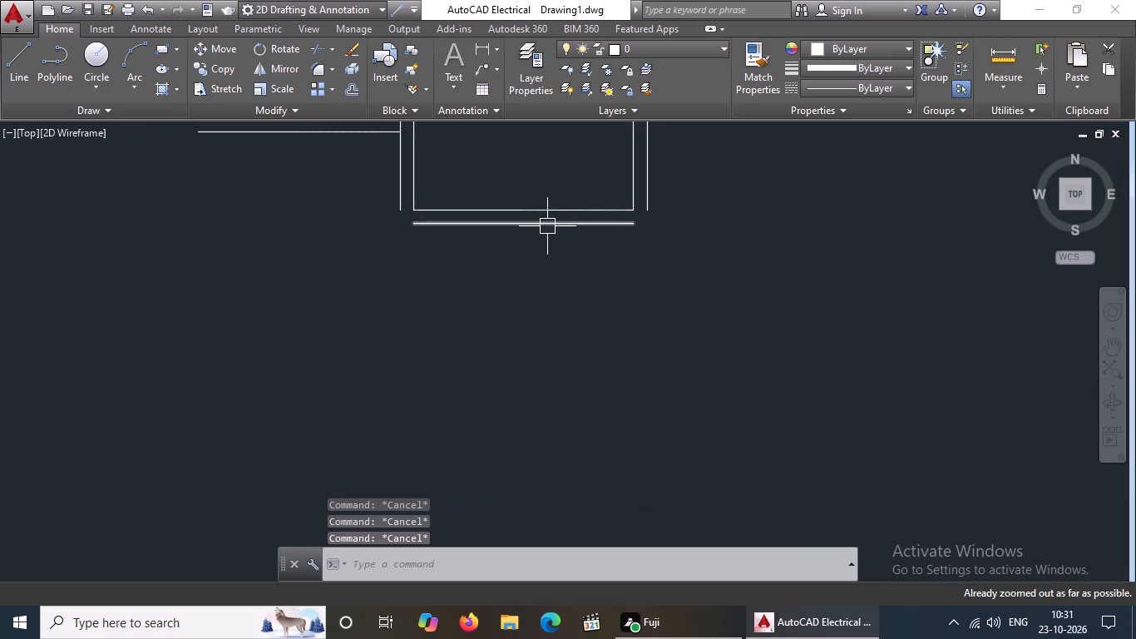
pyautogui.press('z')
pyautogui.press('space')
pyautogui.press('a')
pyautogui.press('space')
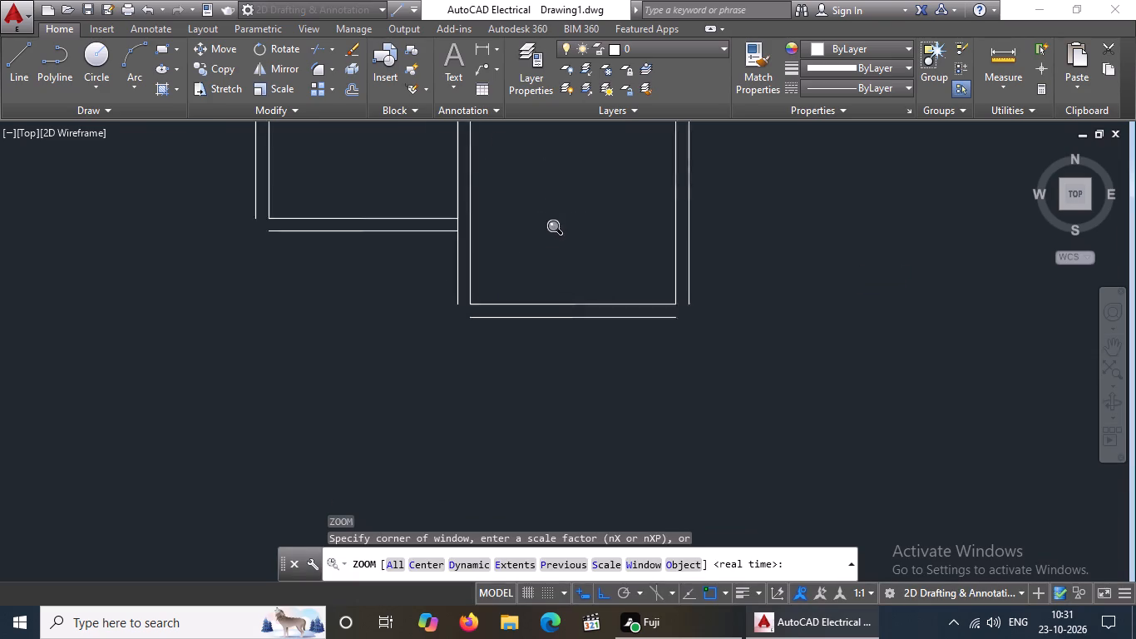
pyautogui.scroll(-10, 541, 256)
# Draw the third room's west and south sides from the west end of the first room's outer south wall line: 14'4" down, 11' east.
pyautogui.moveTo(696, 303); pyautogui.dragTo(689, 289, button='middle')
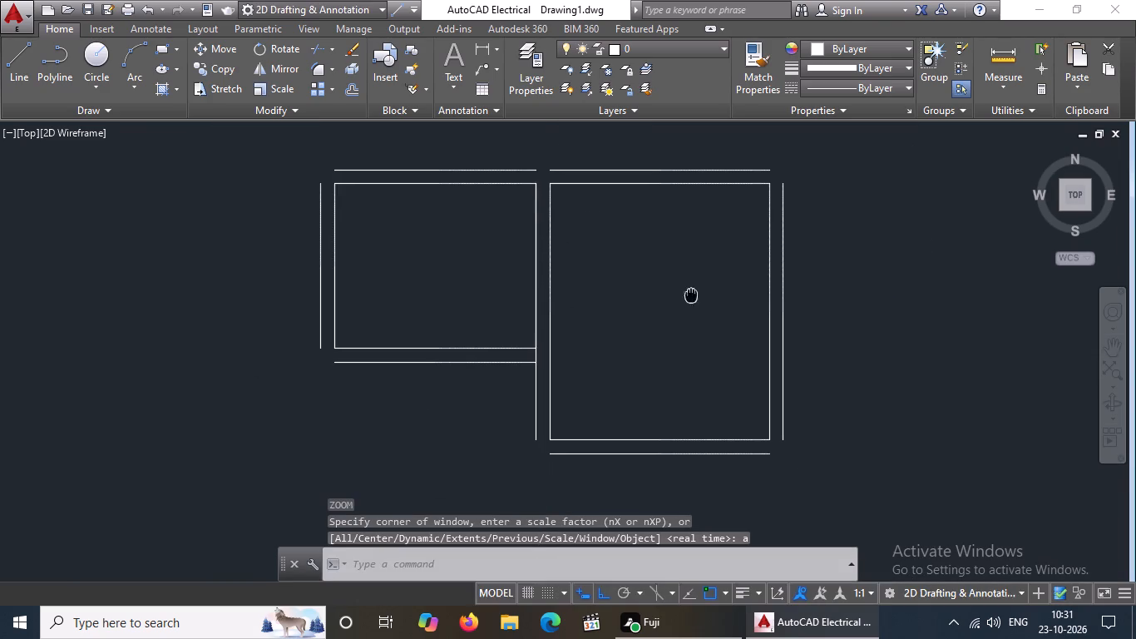
pyautogui.moveTo(689, 289); pyautogui.dragTo(672, 170, button='middle')
pyautogui.scroll(-11, 676, 279)
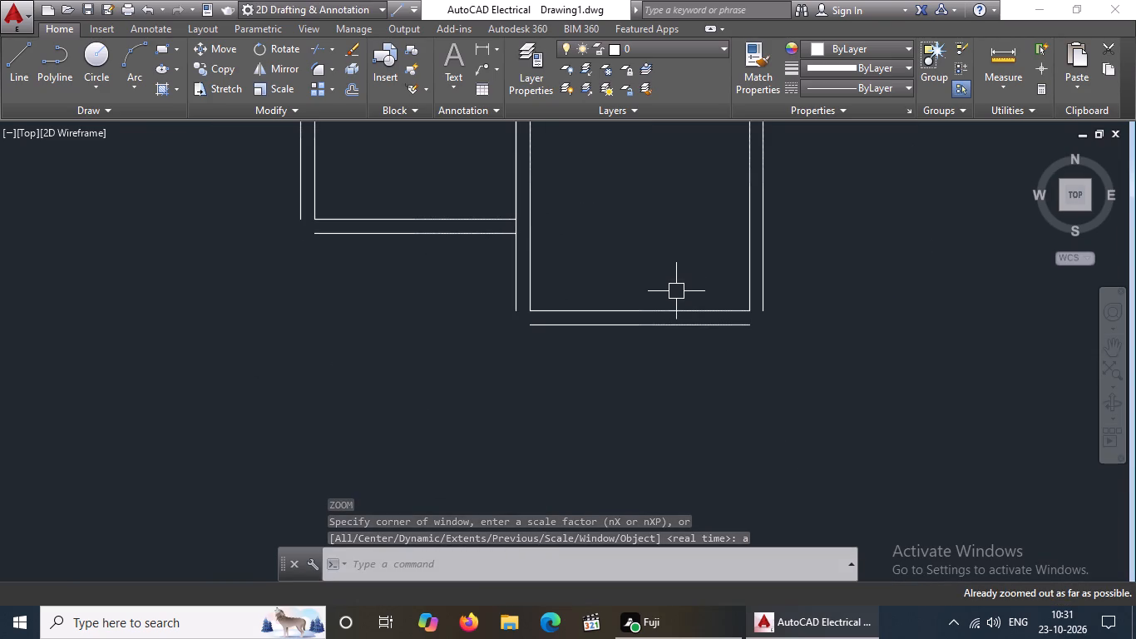
pyautogui.press('Escape')
pyautogui.moveTo(12, 62); pyautogui.dragTo(68, 150)
pyautogui.click(26, 49)
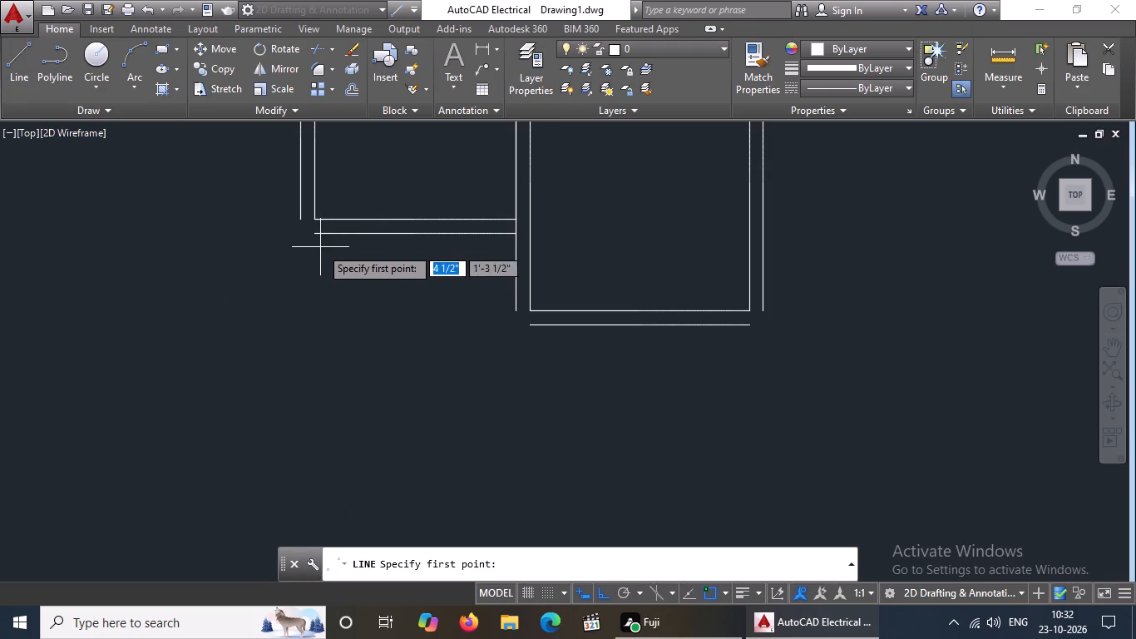
pyautogui.moveTo(319, 236); pyautogui.dragTo(324, 259)
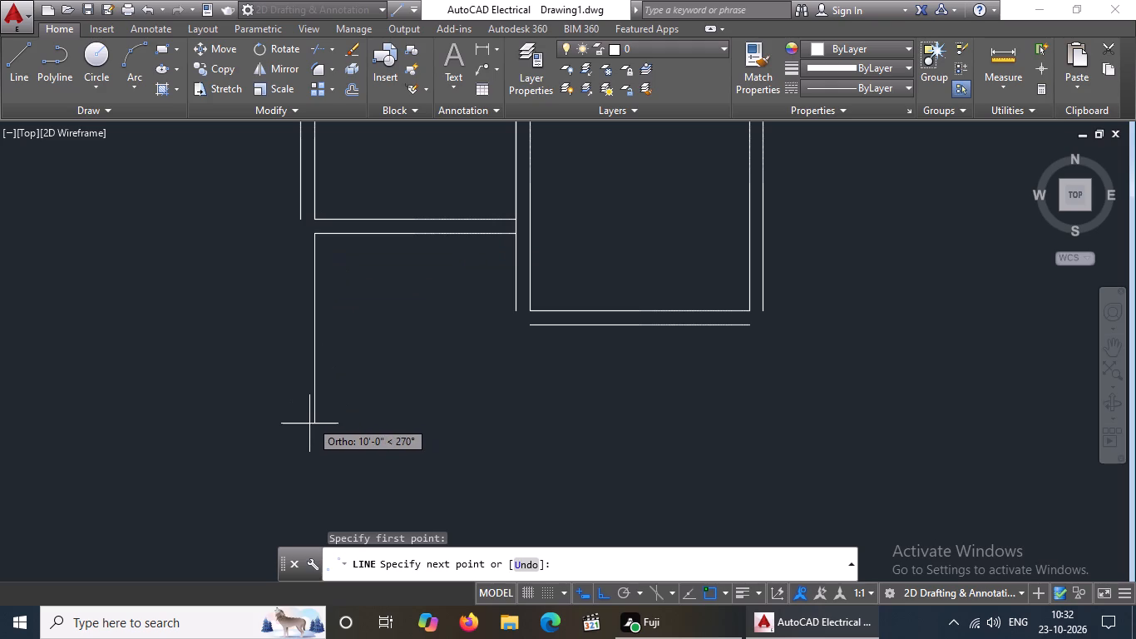
pyautogui.write('14\'4"')
pyautogui.press('Return')
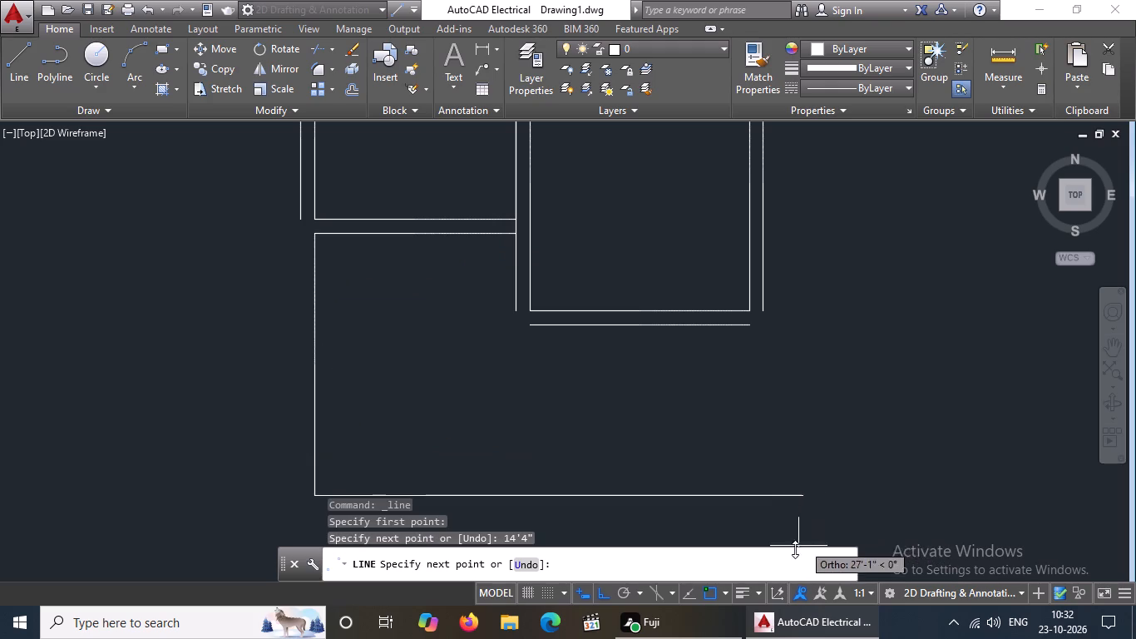
pyautogui.write("11'")
pyautogui.press('Return')
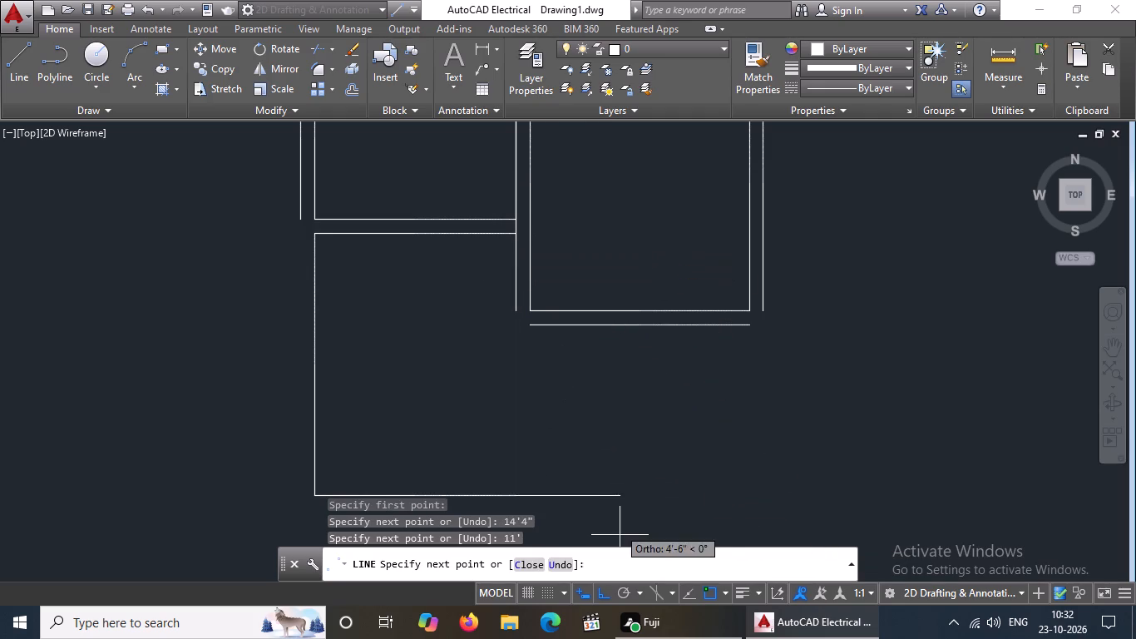
pyautogui.press('Escape')
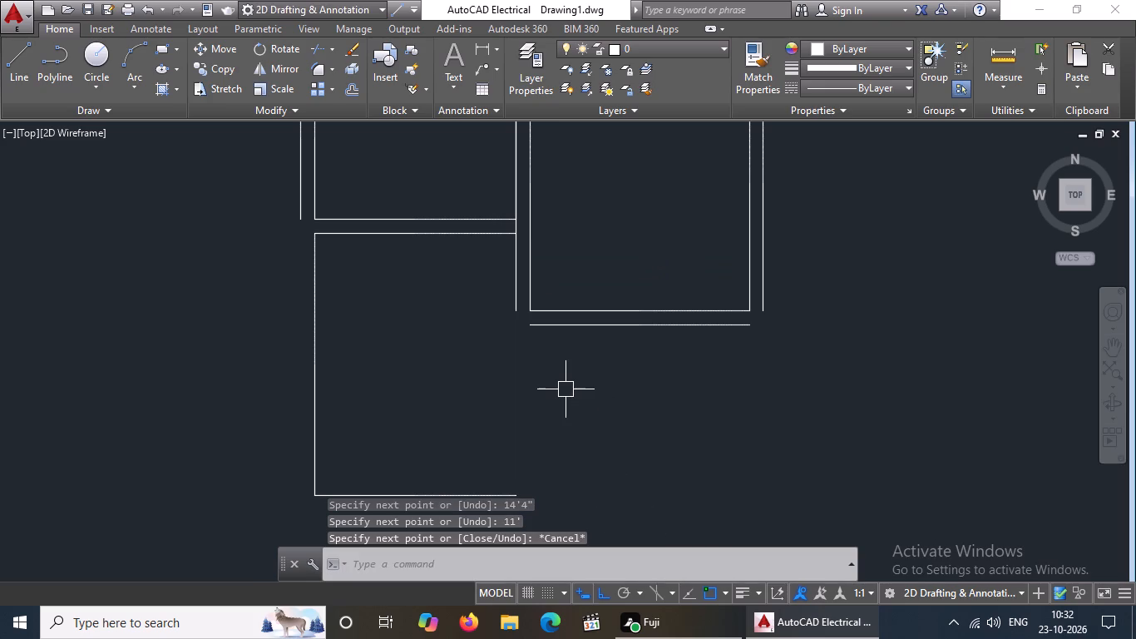
# Extend the wall line between the two upper rooms down to the third room's bottom edge to close its east side.
pyautogui.write('ex')
pyautogui.press('space')
pyautogui.press('space')
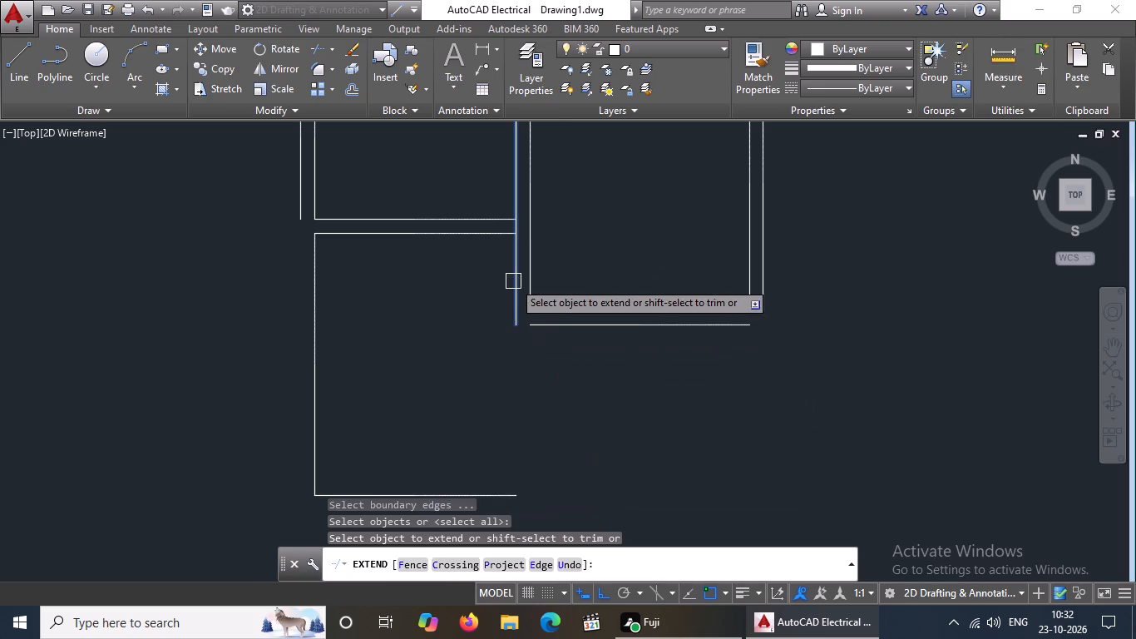
pyautogui.click(513, 281)
pyautogui.click(516, 332)
pyautogui.press('Escape')
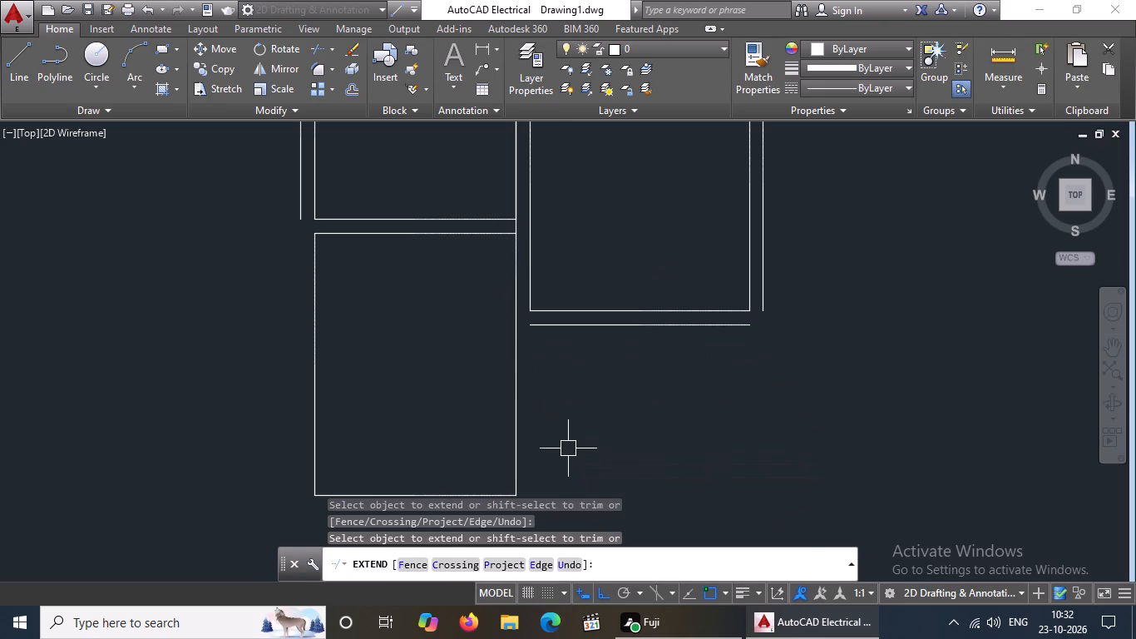
# Offset the west, south and east sides of the 11' by 14'4" room outward by 9" for the wall thickness.
pyautogui.press('o')
pyautogui.press('Return')
pyautogui.press('9')
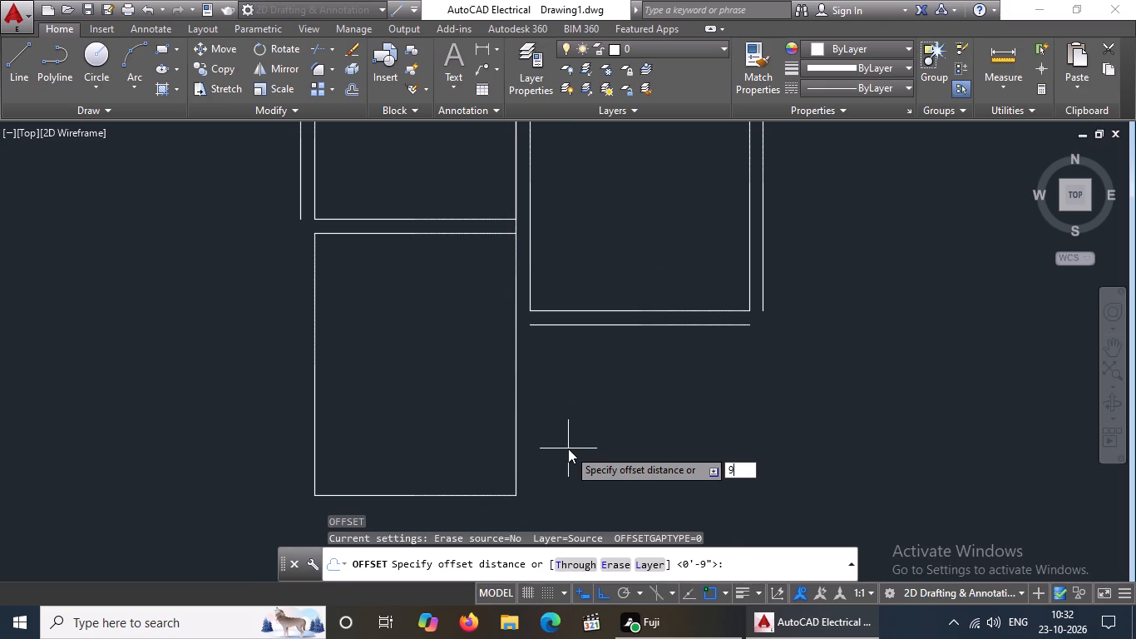
pyautogui.hotkey('shift', '"')
pyautogui.press('Return')
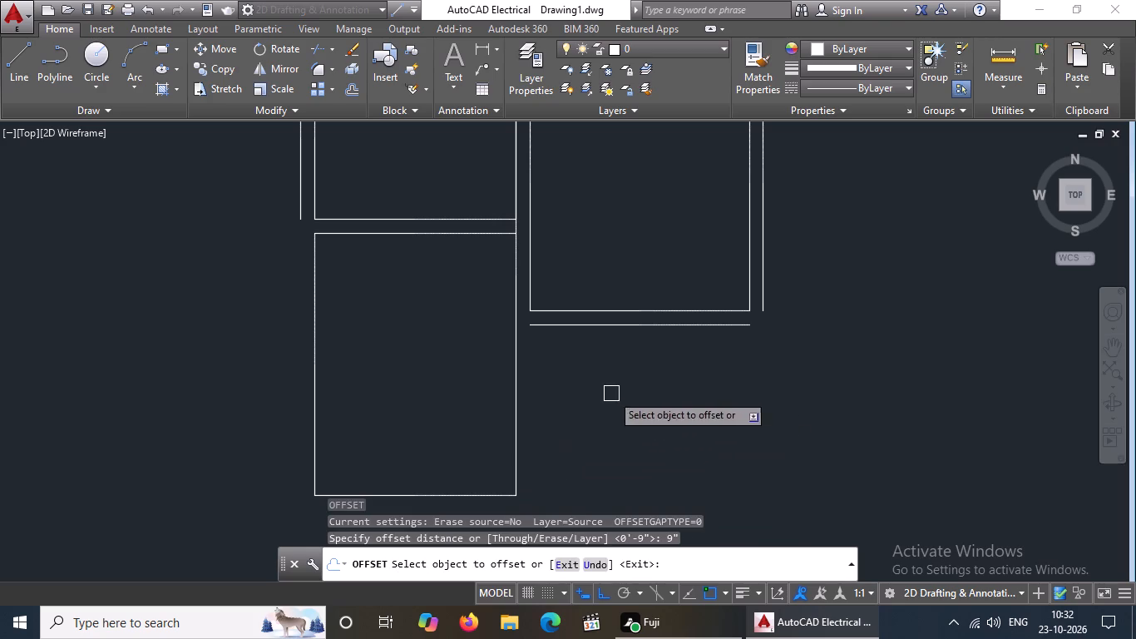
pyautogui.moveTo(312, 389); pyautogui.dragTo(304, 398)
pyautogui.moveTo(213, 448); pyautogui.dragTo(223, 443)
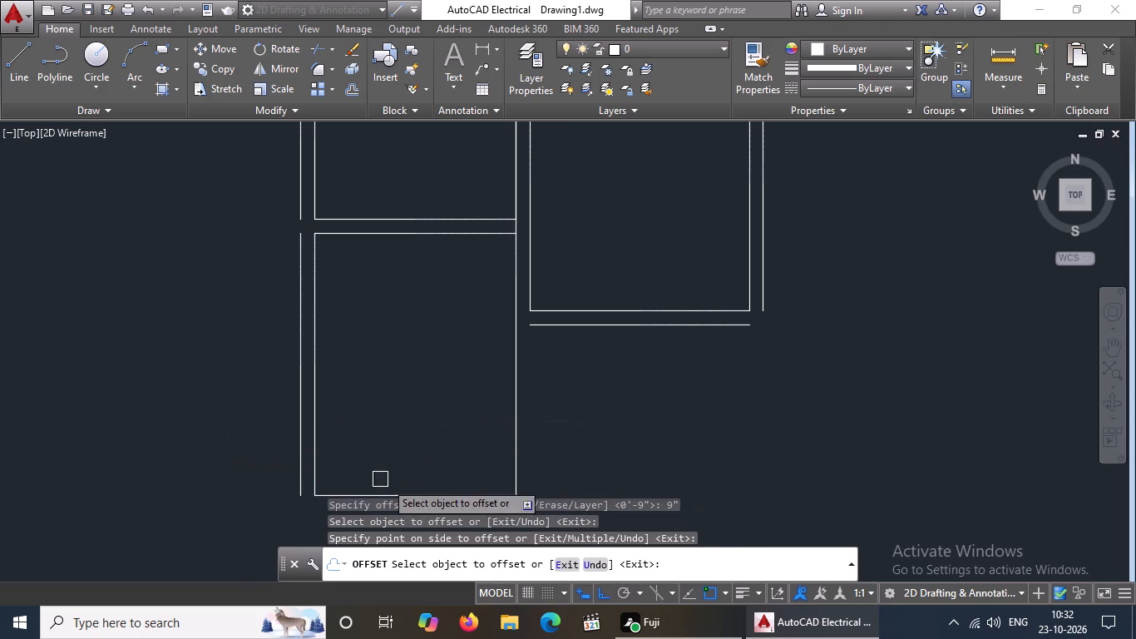
pyautogui.moveTo(447, 489); pyautogui.dragTo(447, 497)
pyautogui.click(449, 507)
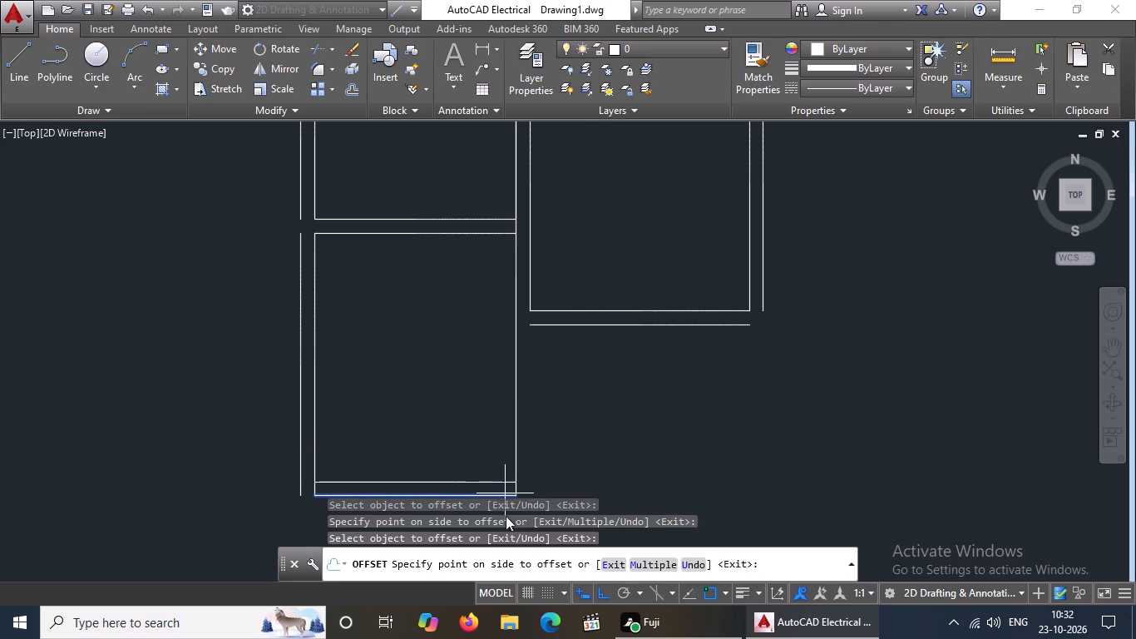
pyautogui.click(508, 511)
pyautogui.click(517, 464)
pyautogui.click(561, 450)
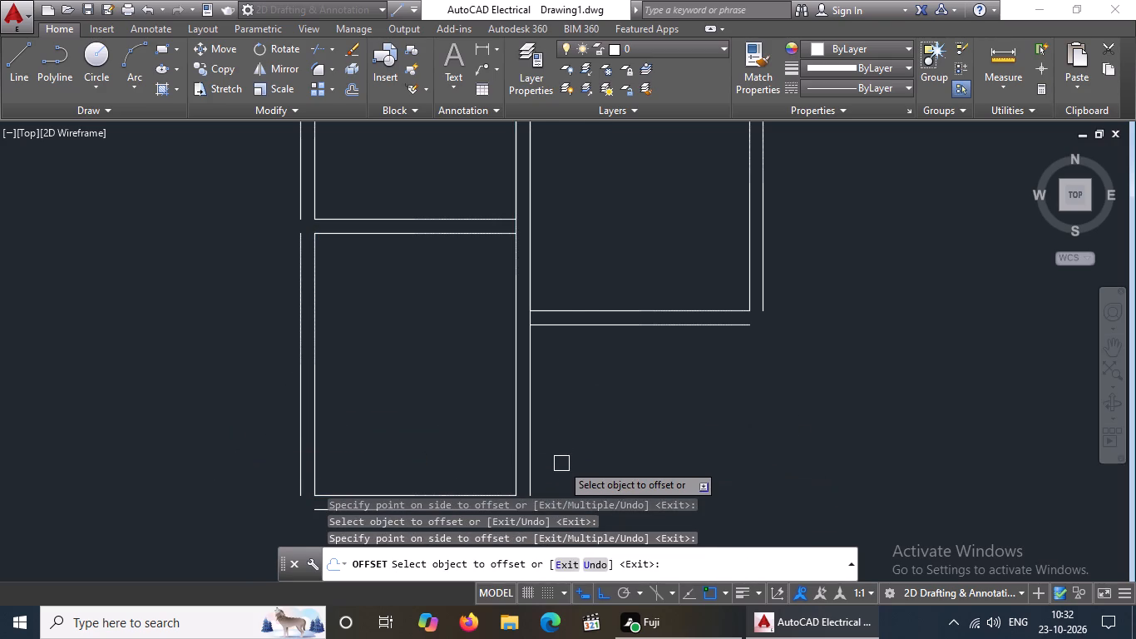
pyautogui.scroll(-1, 561, 463)
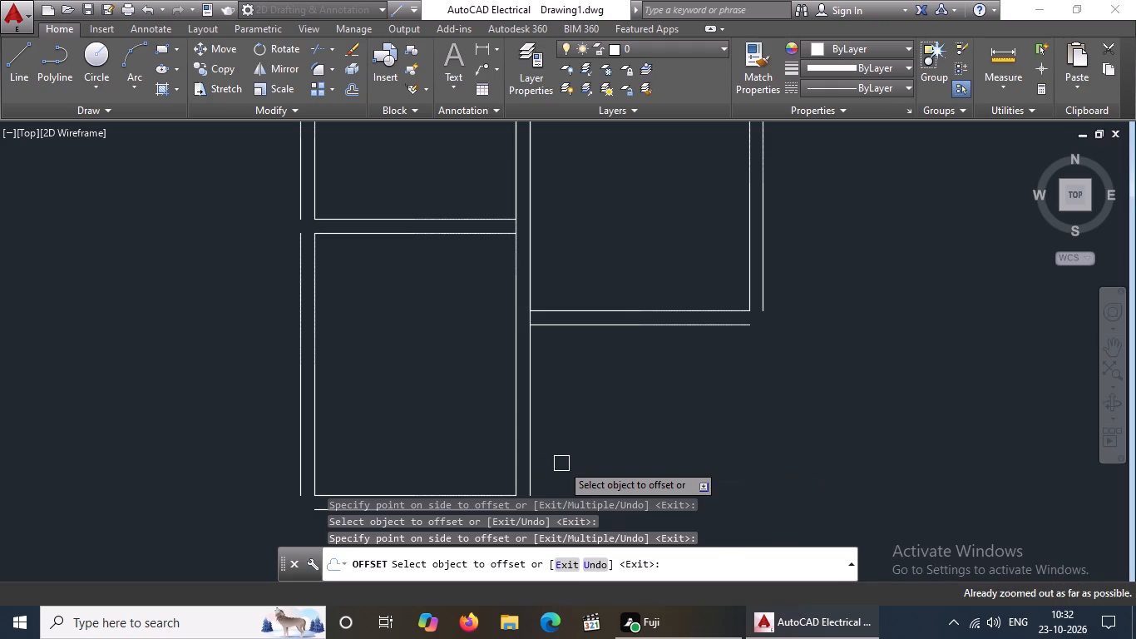
pyautogui.press('Escape')
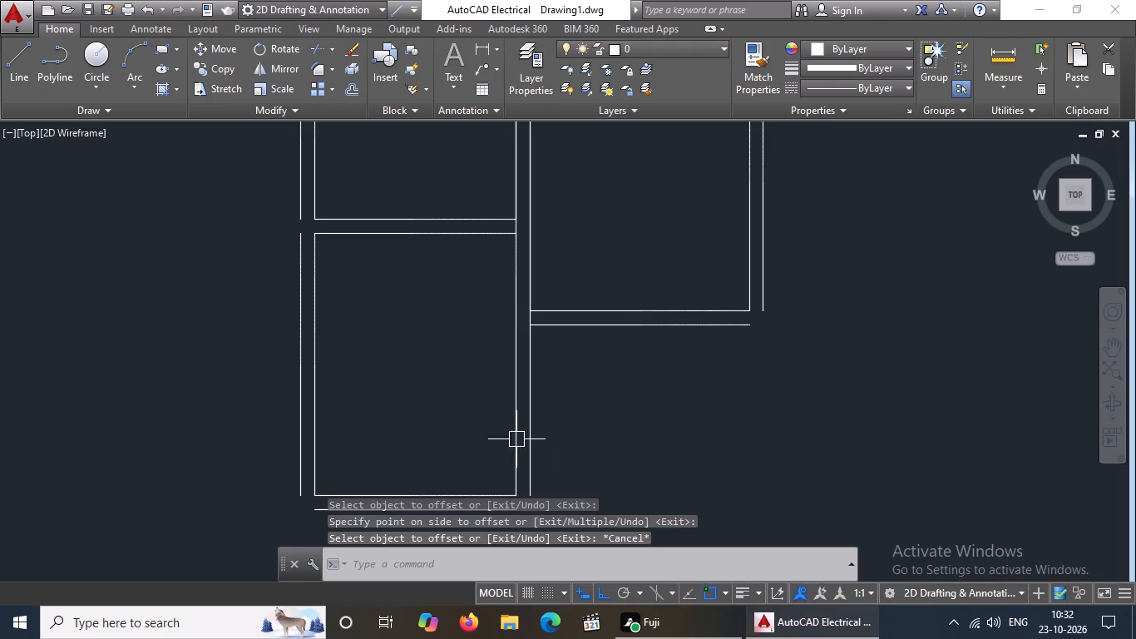
# Draw a small room from the east end of the 12' by 14' room's outer south wall line: 4'6" down, 7'8" west, 4'6" up.
pyautogui.click(10, 60)
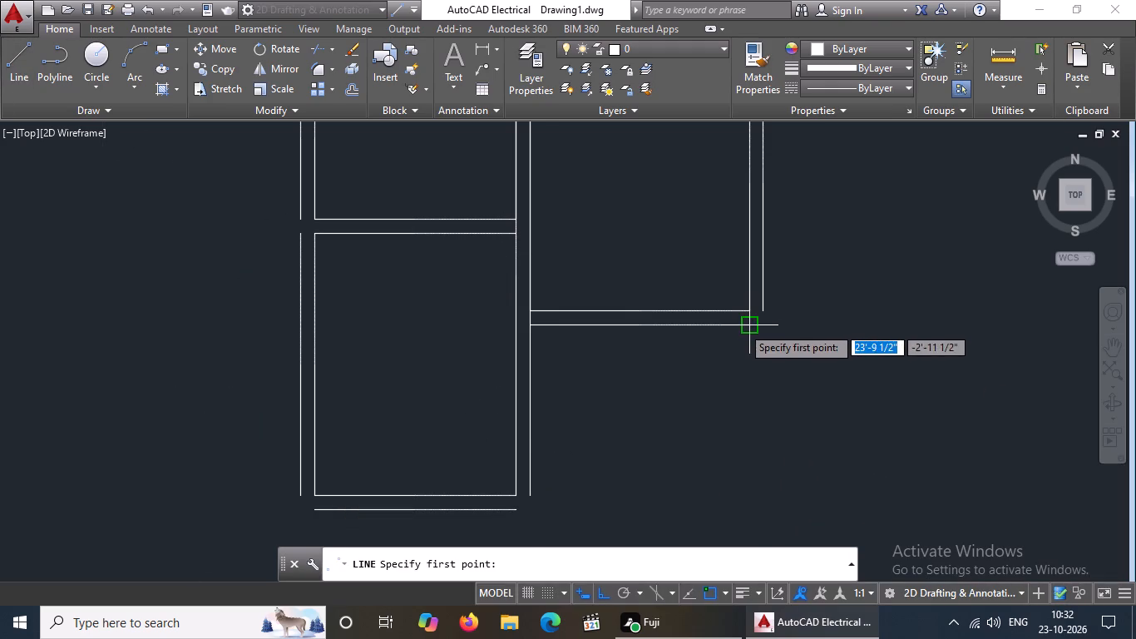
pyautogui.moveTo(742, 326); pyautogui.dragTo(742, 358)
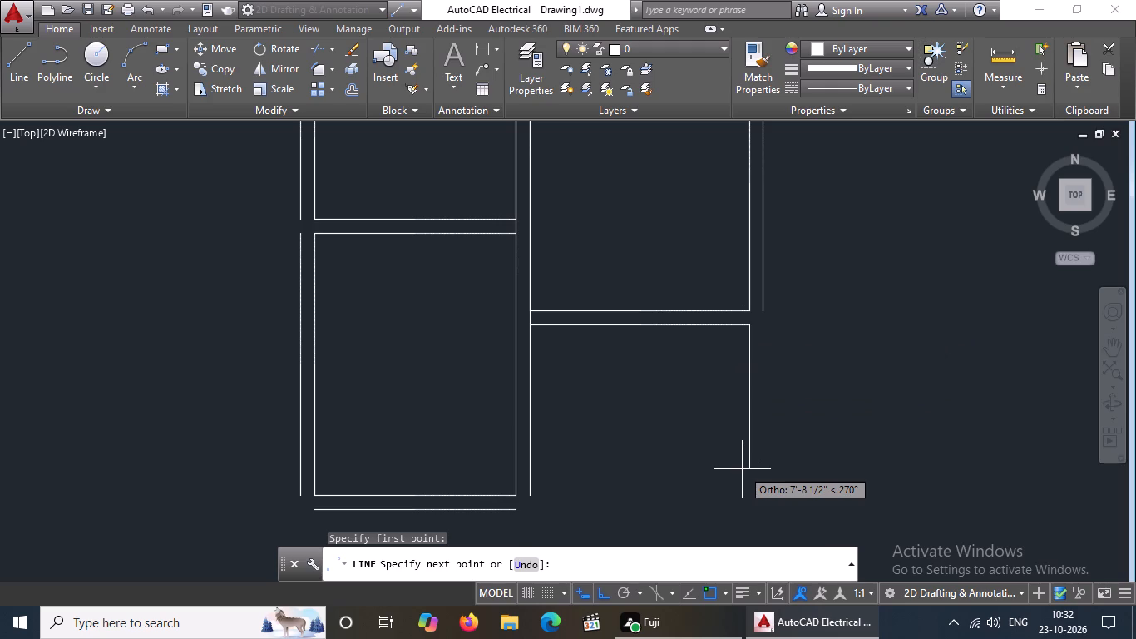
pyautogui.write('4\'6"')
pyautogui.press('Return')
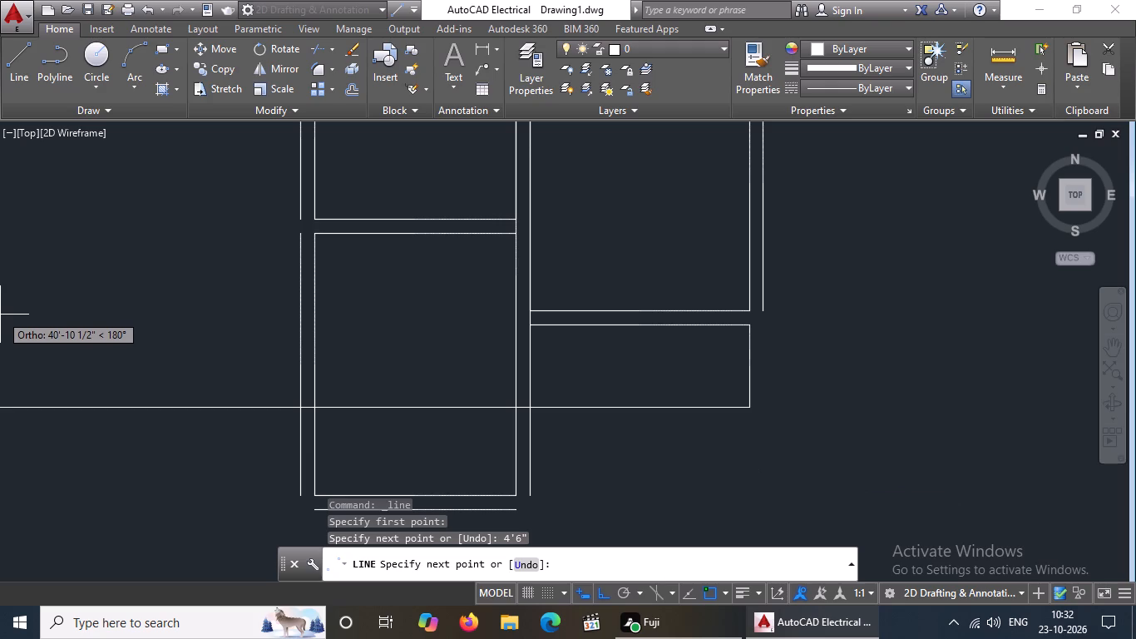
pyautogui.write("7'")
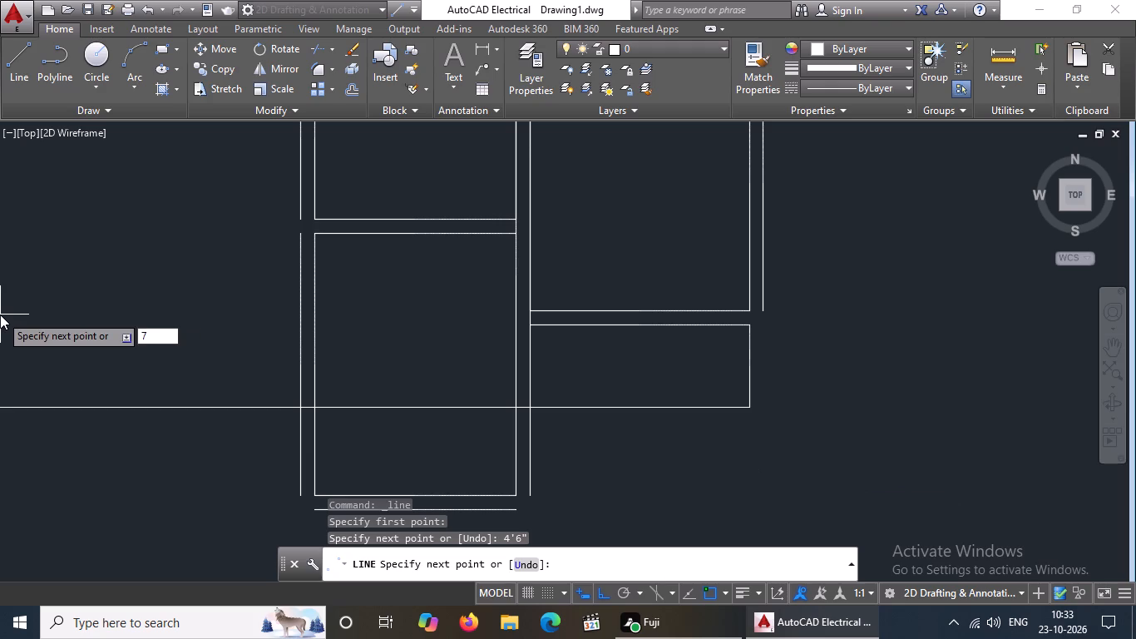
pyautogui.press('8')
pyautogui.hotkey('shift', '"')
pyautogui.press('Return')
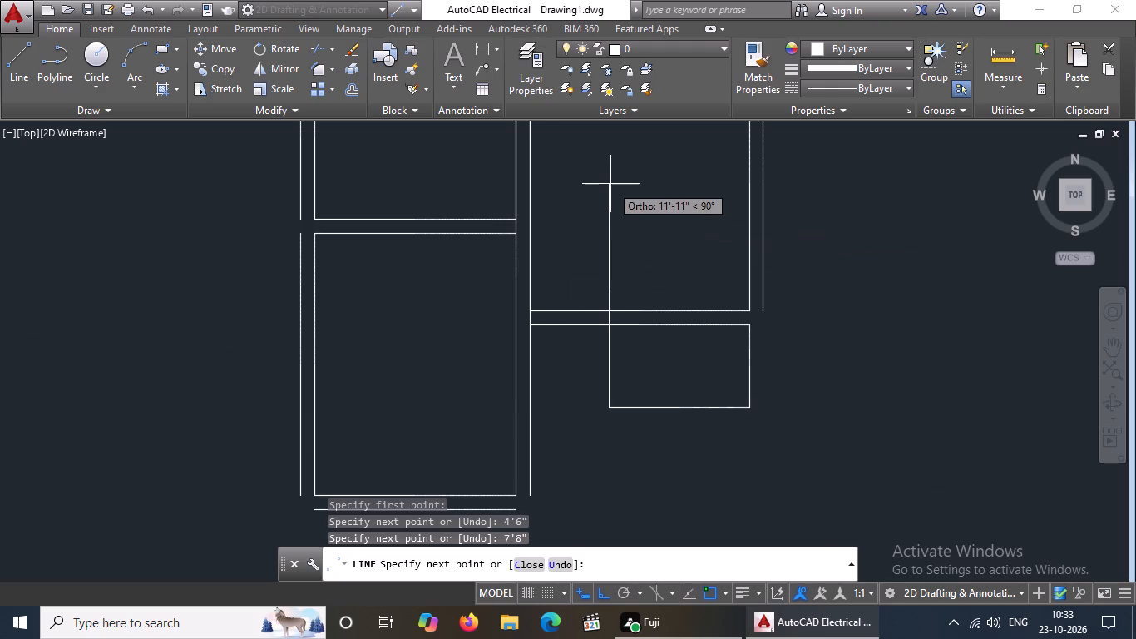
pyautogui.write('4\'6"')
pyautogui.press('Return')
pyautogui.press('Return')
pyautogui.press('Escape')
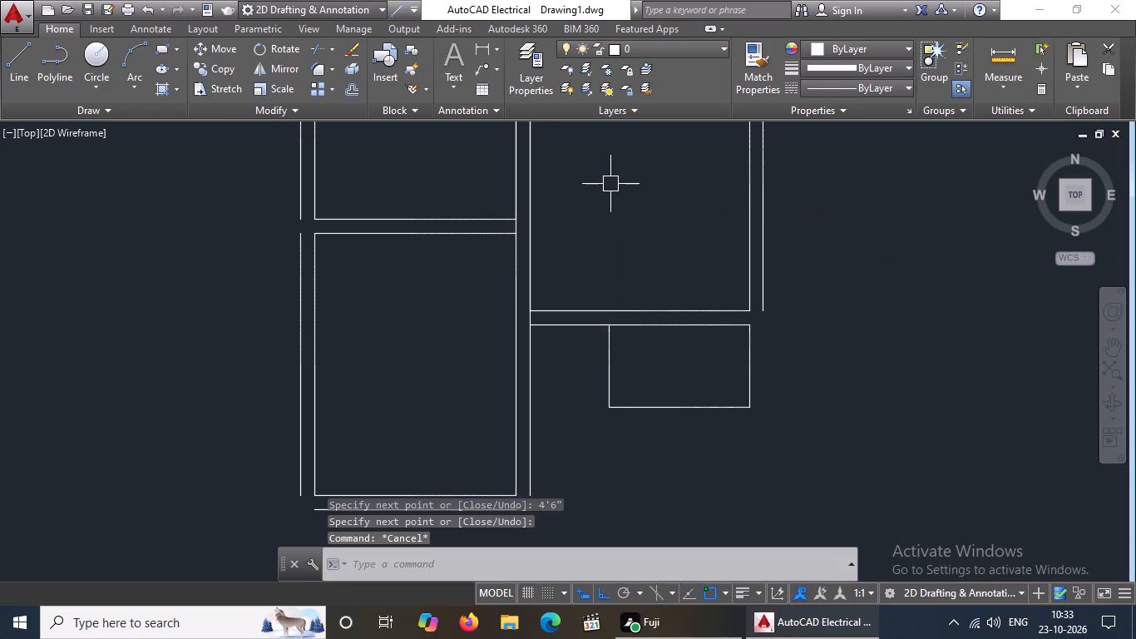
# Offset the west, south and east sides of the 7'8" by 4'6" room outward by 9" for the wall thickness.
pyautogui.press('o')
pyautogui.press('Return')
pyautogui.write('9"')
pyautogui.press('Return')
pyautogui.moveTo(607, 359); pyautogui.dragTo(600, 369)
pyautogui.moveTo(565, 405); pyautogui.dragTo(580, 403)
pyautogui.moveTo(641, 407); pyautogui.dragTo(643, 420)
pyautogui.moveTo(653, 463); pyautogui.dragTo(673, 439)
pyautogui.moveTo(749, 379); pyautogui.dragTo(758, 378)
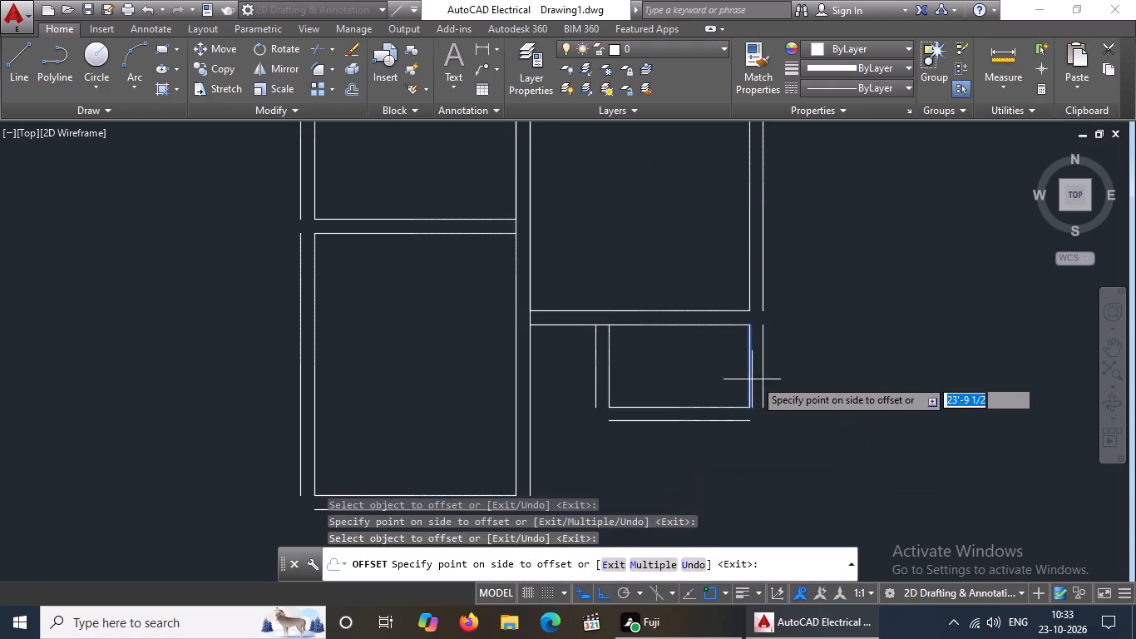
pyautogui.moveTo(758, 378); pyautogui.dragTo(760, 378)
pyautogui.click(760, 378)
pyautogui.scroll(-1, 808, 398)
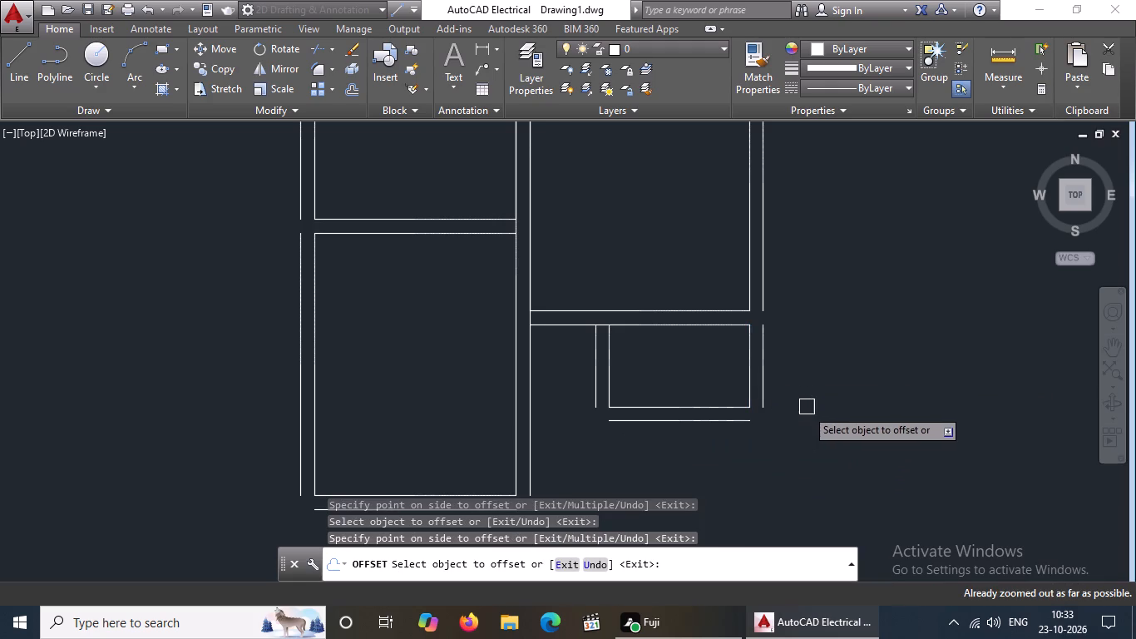
pyautogui.scroll(-6, 783, 446)
pyautogui.moveTo(728, 487); pyautogui.dragTo(733, 359, button='middle')
pyautogui.press('Escape')
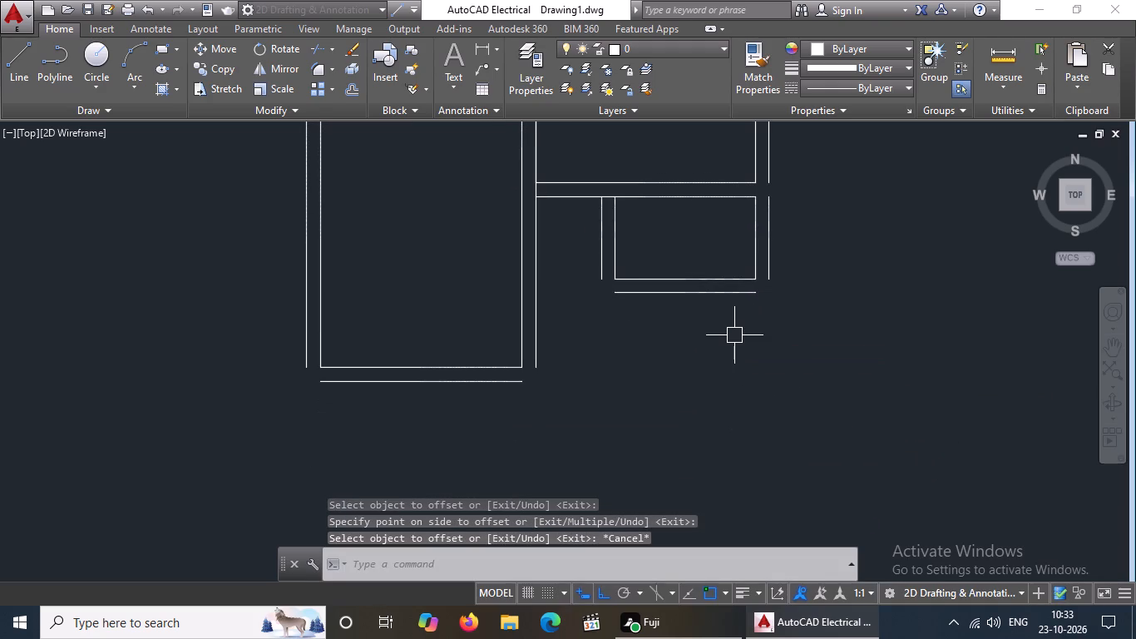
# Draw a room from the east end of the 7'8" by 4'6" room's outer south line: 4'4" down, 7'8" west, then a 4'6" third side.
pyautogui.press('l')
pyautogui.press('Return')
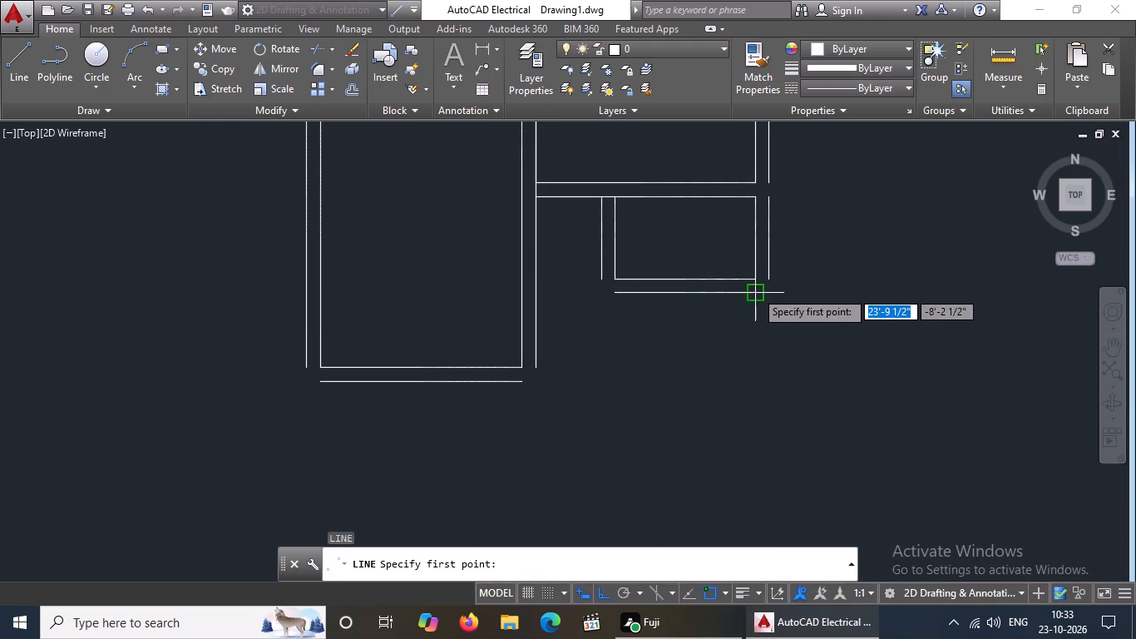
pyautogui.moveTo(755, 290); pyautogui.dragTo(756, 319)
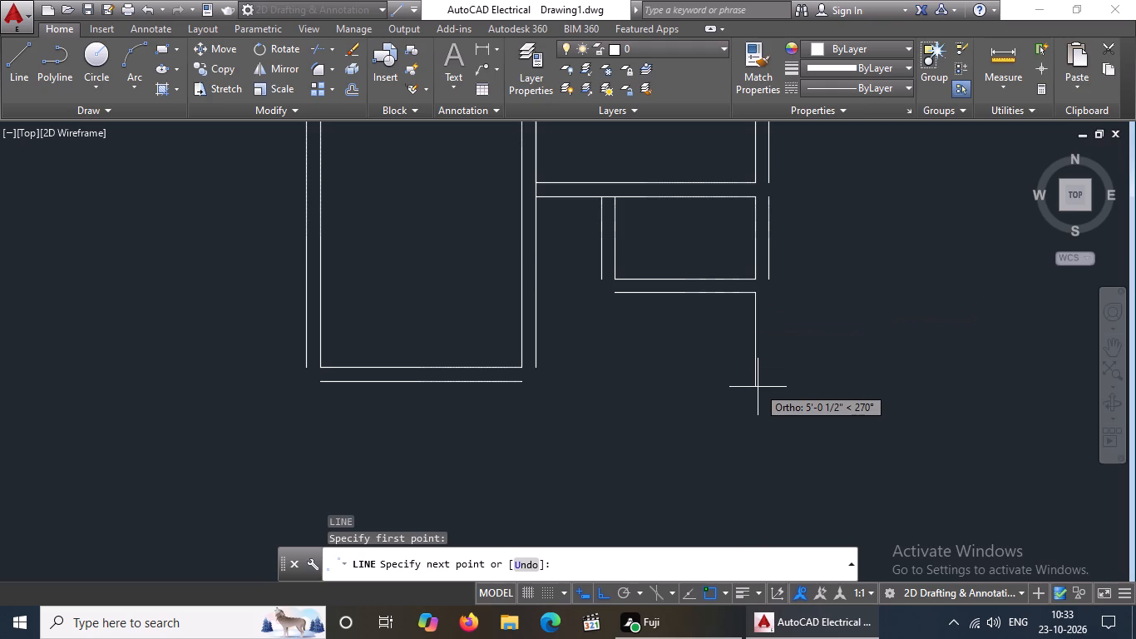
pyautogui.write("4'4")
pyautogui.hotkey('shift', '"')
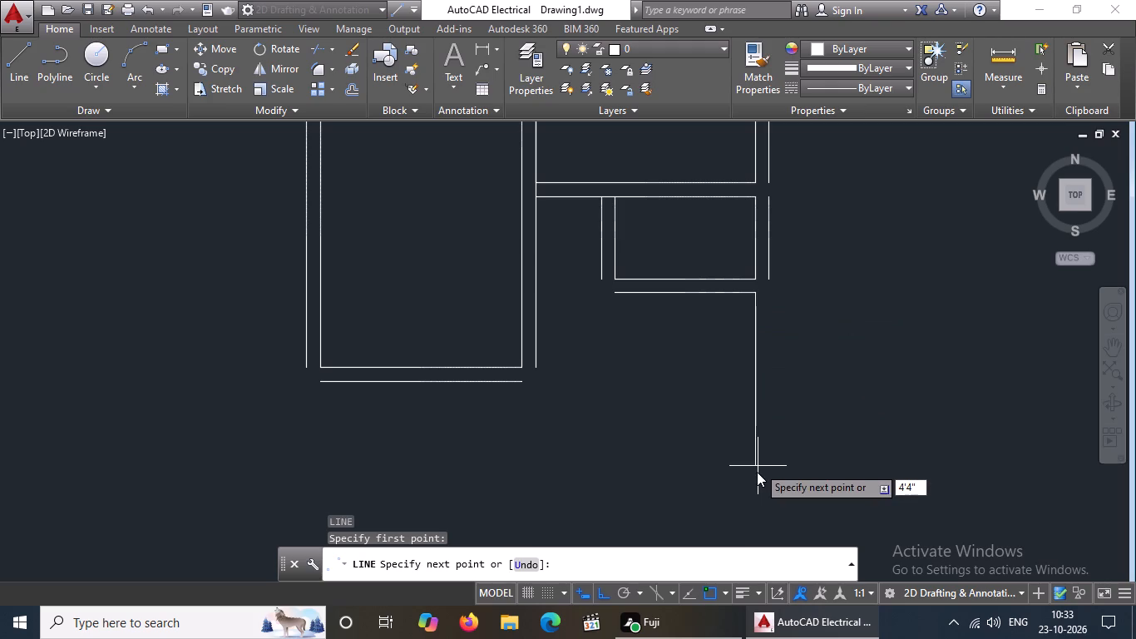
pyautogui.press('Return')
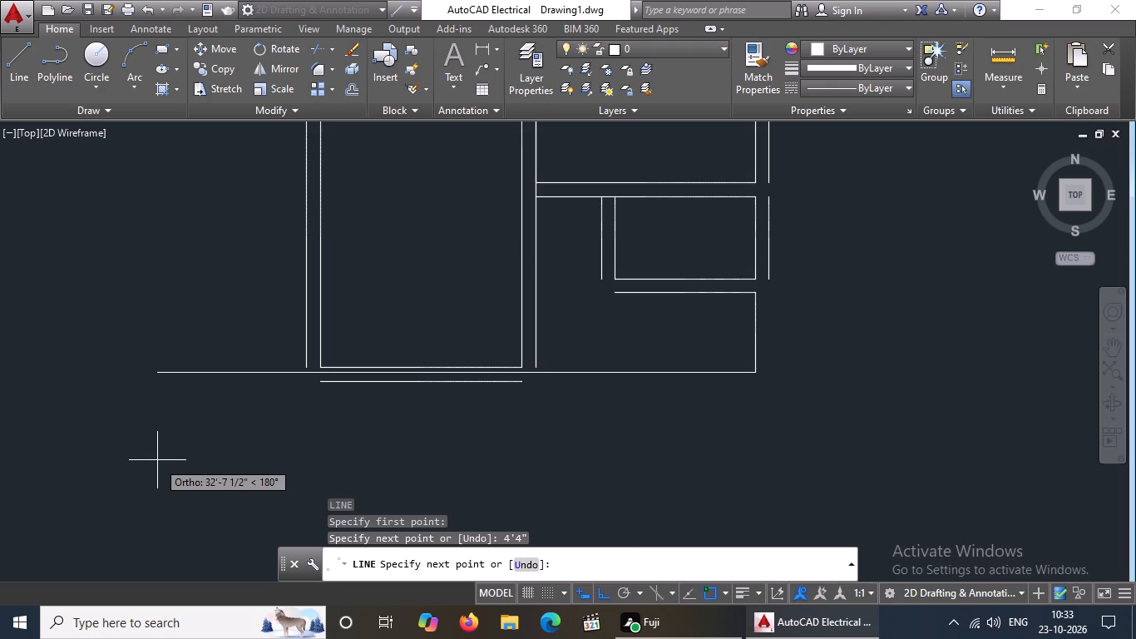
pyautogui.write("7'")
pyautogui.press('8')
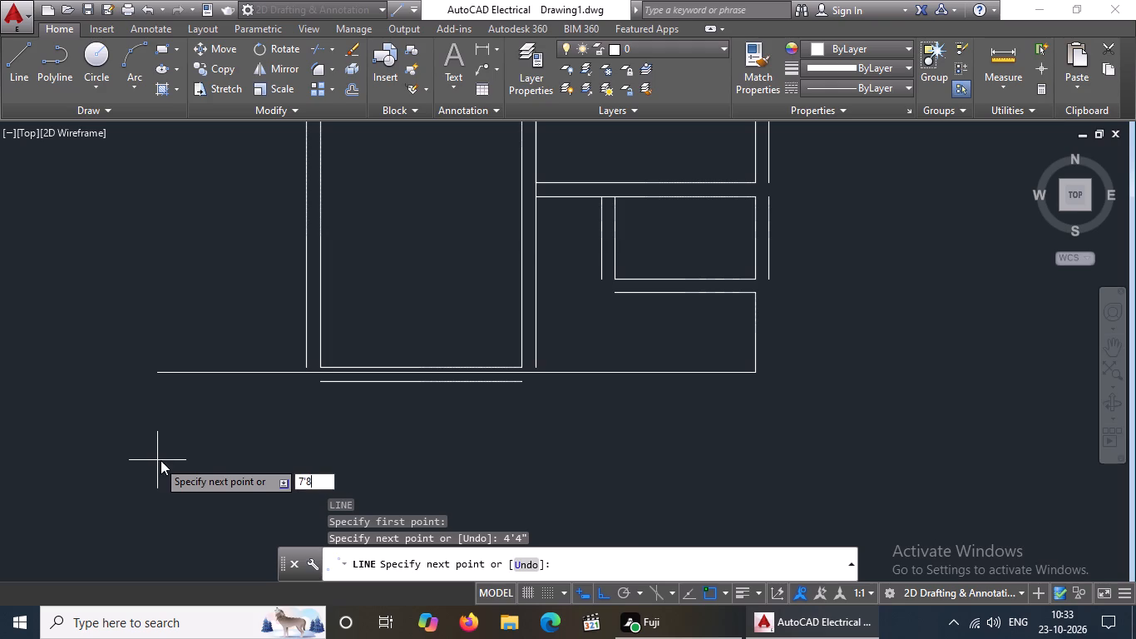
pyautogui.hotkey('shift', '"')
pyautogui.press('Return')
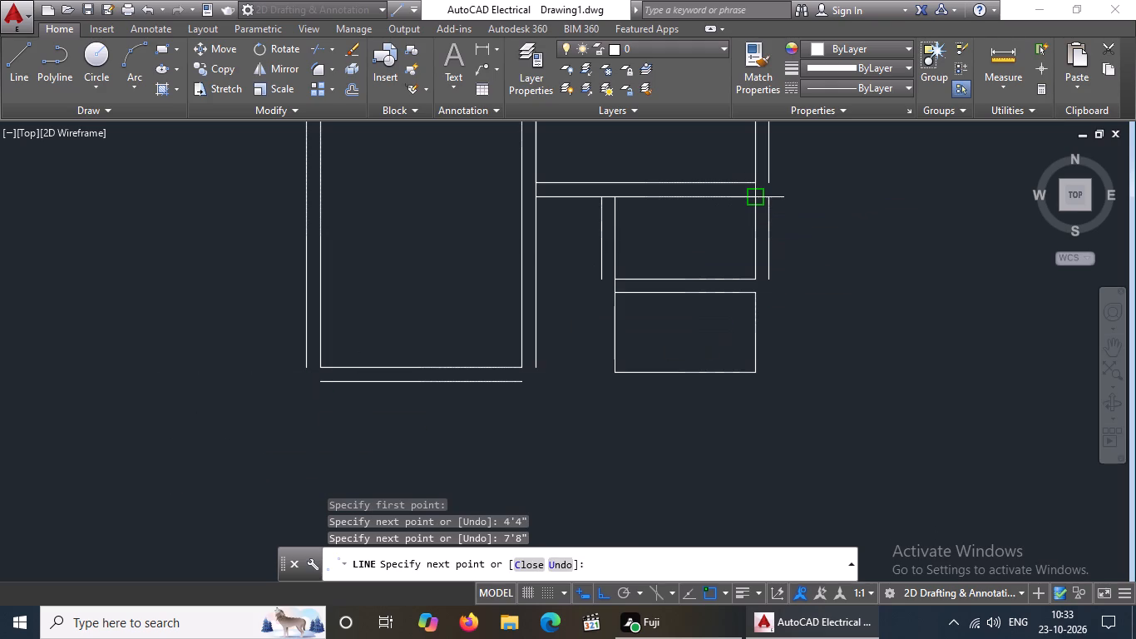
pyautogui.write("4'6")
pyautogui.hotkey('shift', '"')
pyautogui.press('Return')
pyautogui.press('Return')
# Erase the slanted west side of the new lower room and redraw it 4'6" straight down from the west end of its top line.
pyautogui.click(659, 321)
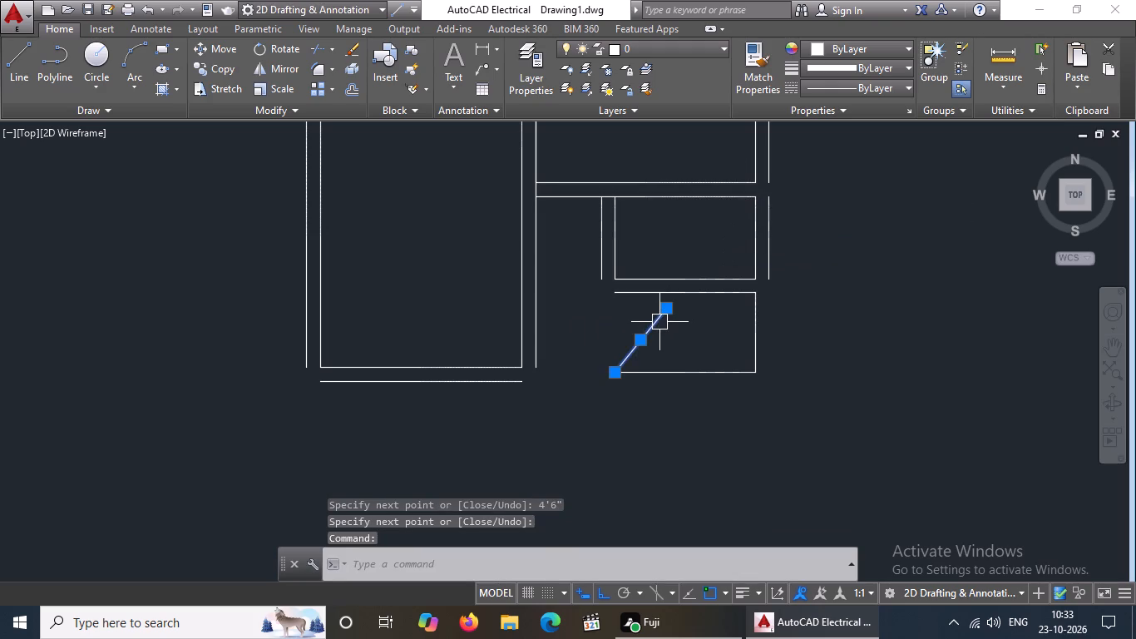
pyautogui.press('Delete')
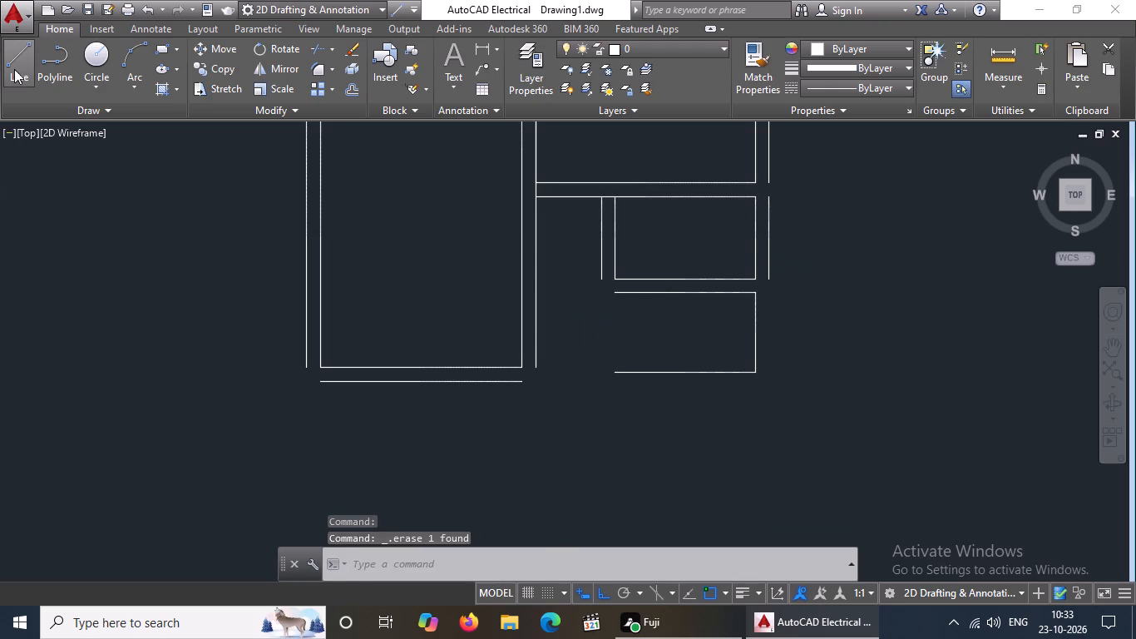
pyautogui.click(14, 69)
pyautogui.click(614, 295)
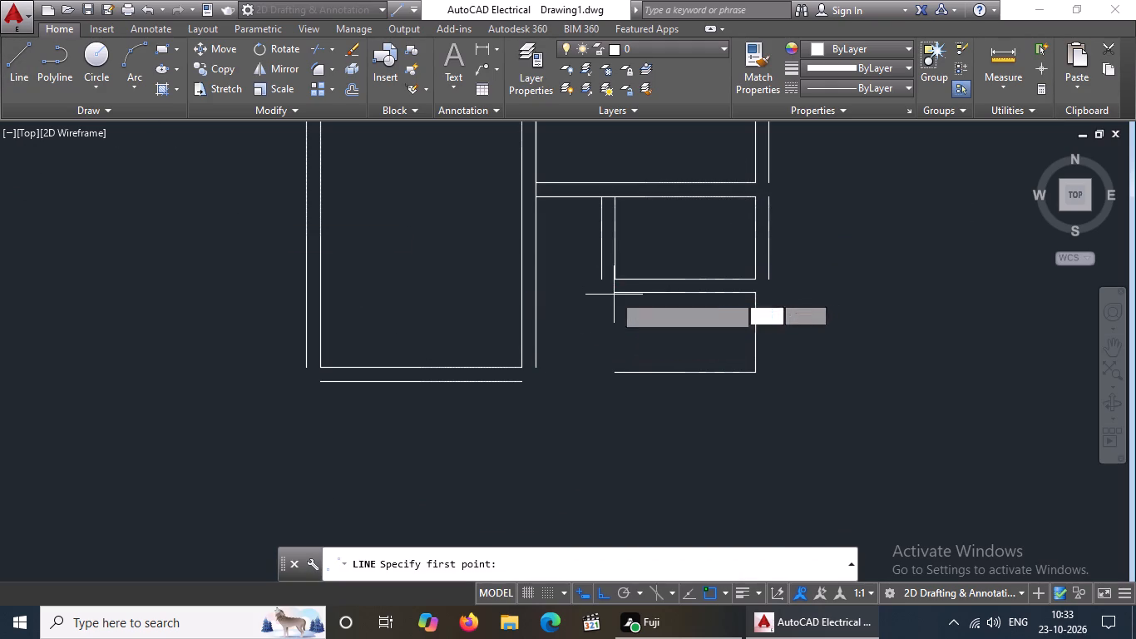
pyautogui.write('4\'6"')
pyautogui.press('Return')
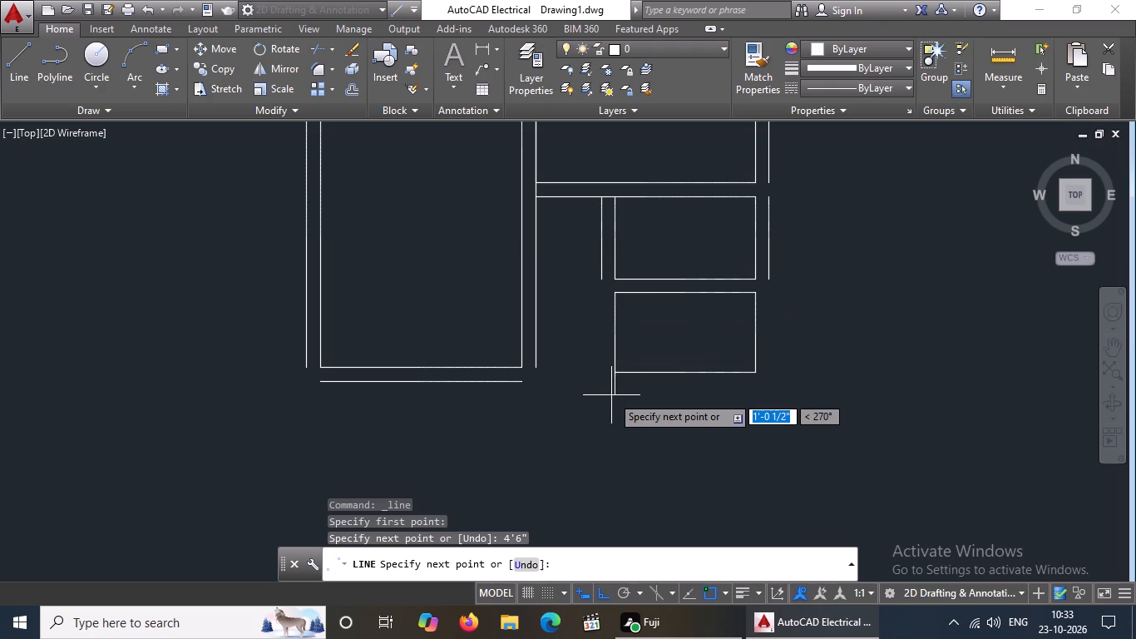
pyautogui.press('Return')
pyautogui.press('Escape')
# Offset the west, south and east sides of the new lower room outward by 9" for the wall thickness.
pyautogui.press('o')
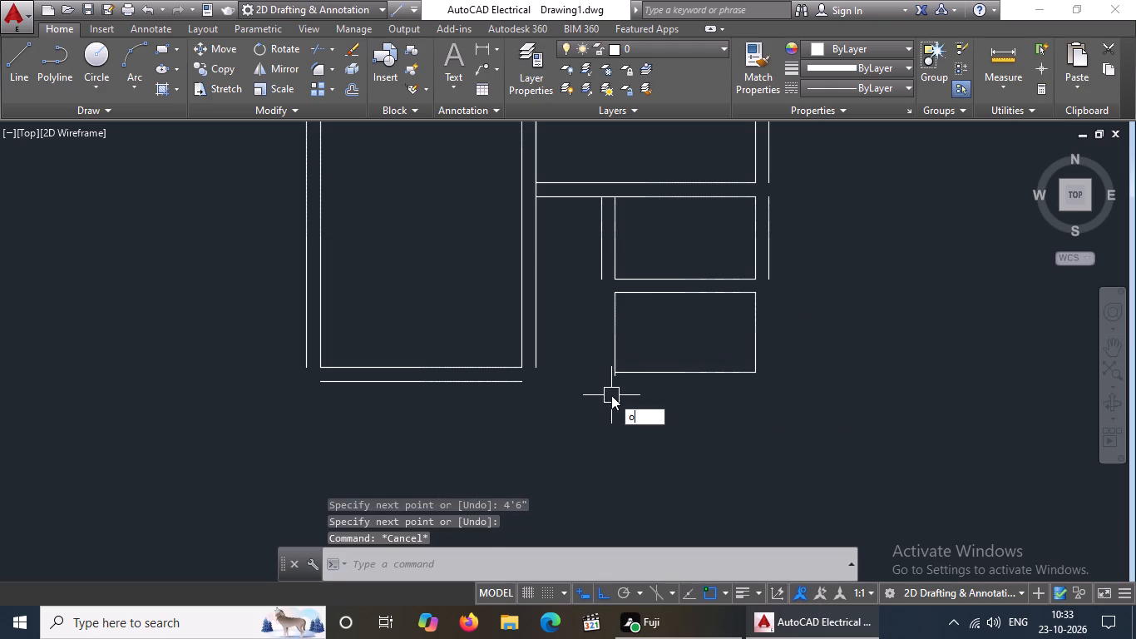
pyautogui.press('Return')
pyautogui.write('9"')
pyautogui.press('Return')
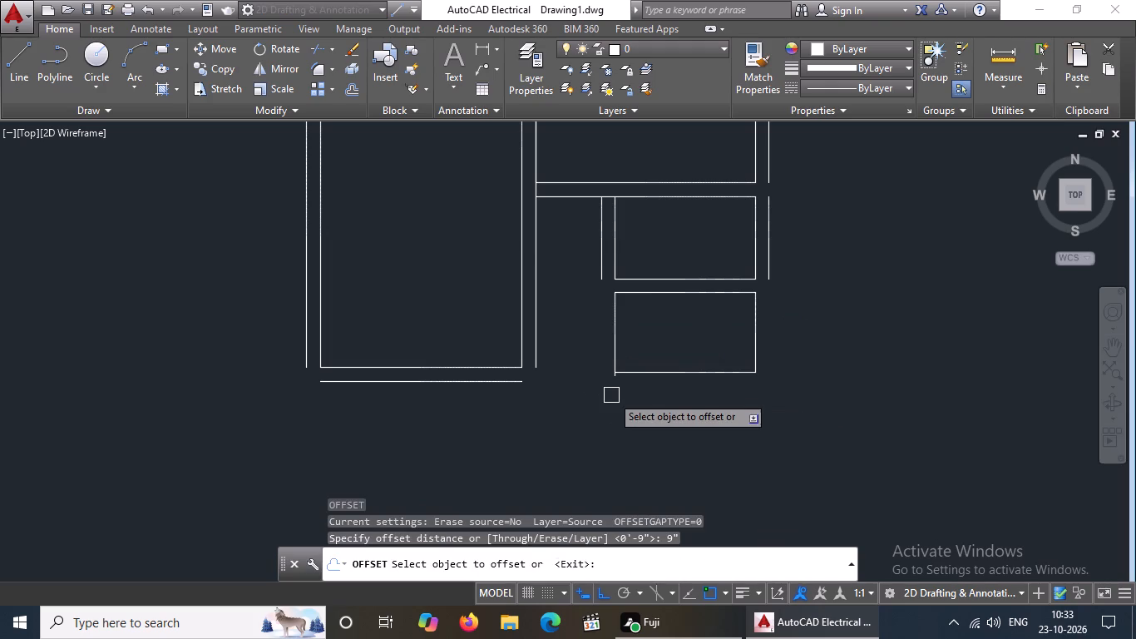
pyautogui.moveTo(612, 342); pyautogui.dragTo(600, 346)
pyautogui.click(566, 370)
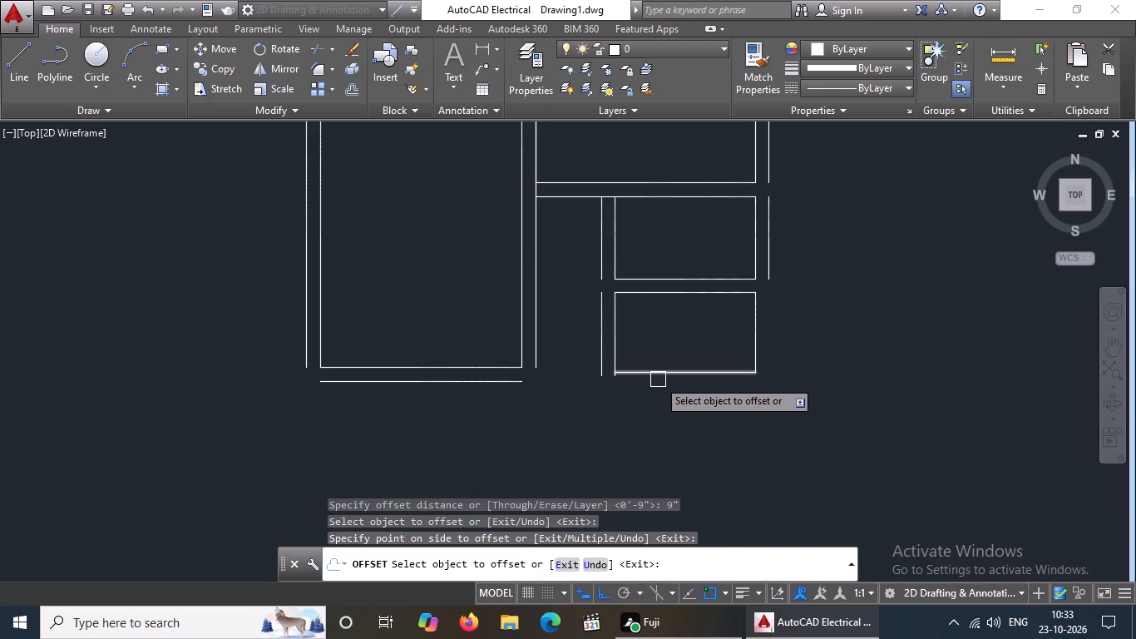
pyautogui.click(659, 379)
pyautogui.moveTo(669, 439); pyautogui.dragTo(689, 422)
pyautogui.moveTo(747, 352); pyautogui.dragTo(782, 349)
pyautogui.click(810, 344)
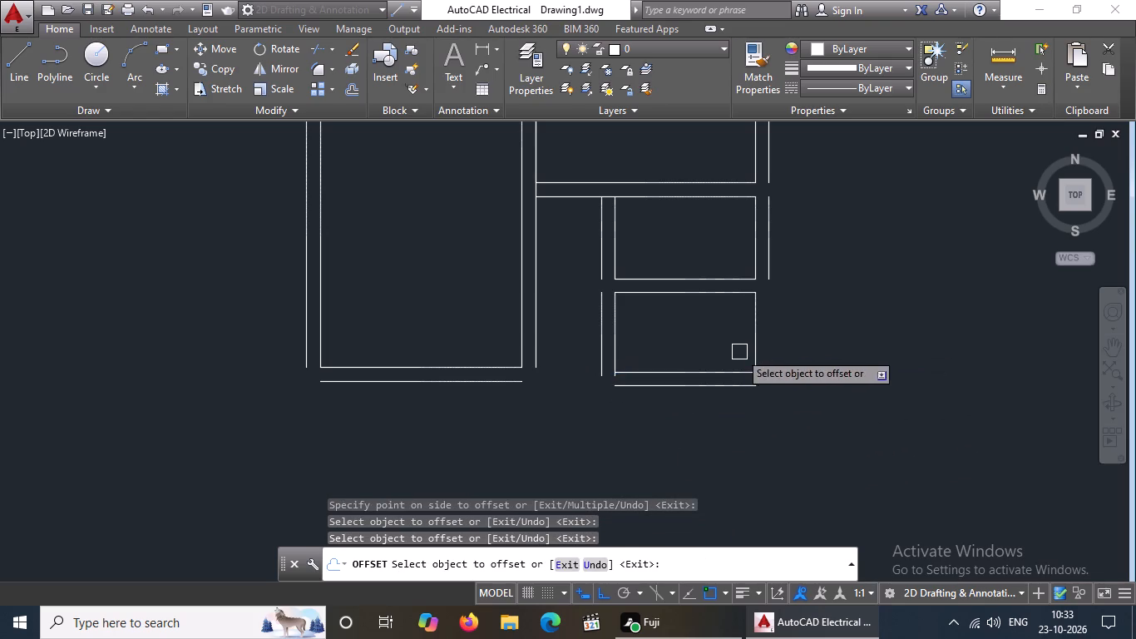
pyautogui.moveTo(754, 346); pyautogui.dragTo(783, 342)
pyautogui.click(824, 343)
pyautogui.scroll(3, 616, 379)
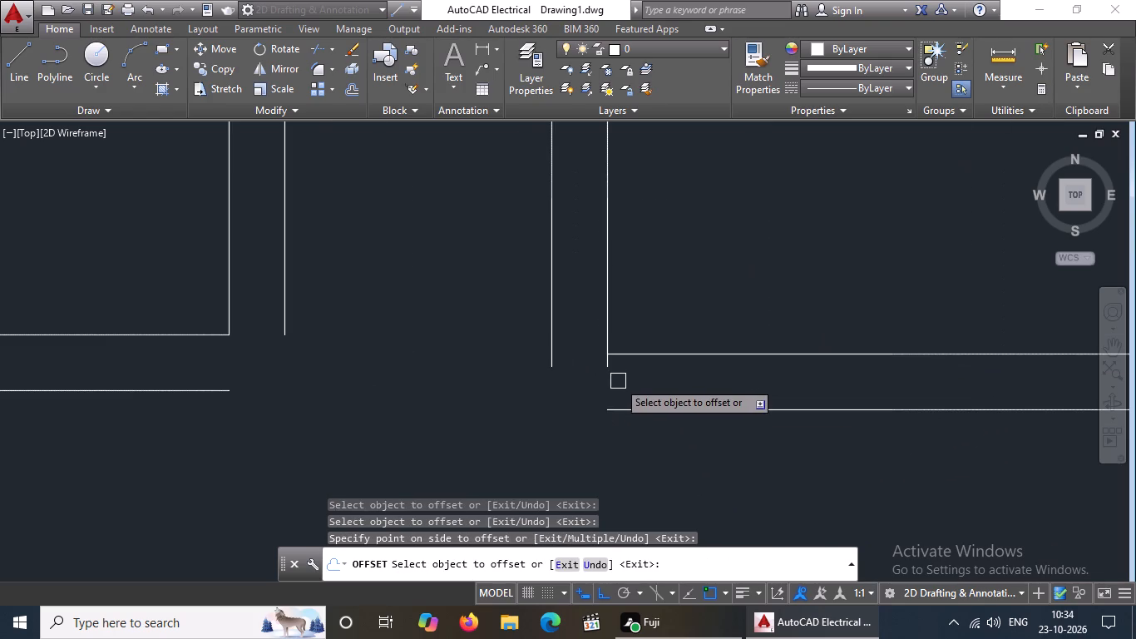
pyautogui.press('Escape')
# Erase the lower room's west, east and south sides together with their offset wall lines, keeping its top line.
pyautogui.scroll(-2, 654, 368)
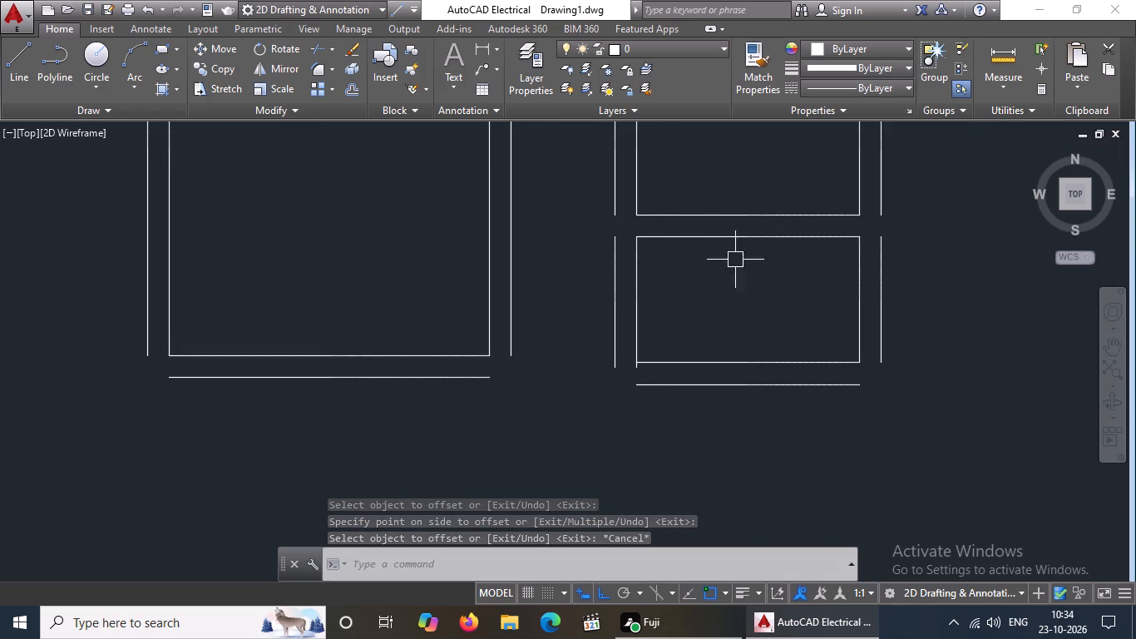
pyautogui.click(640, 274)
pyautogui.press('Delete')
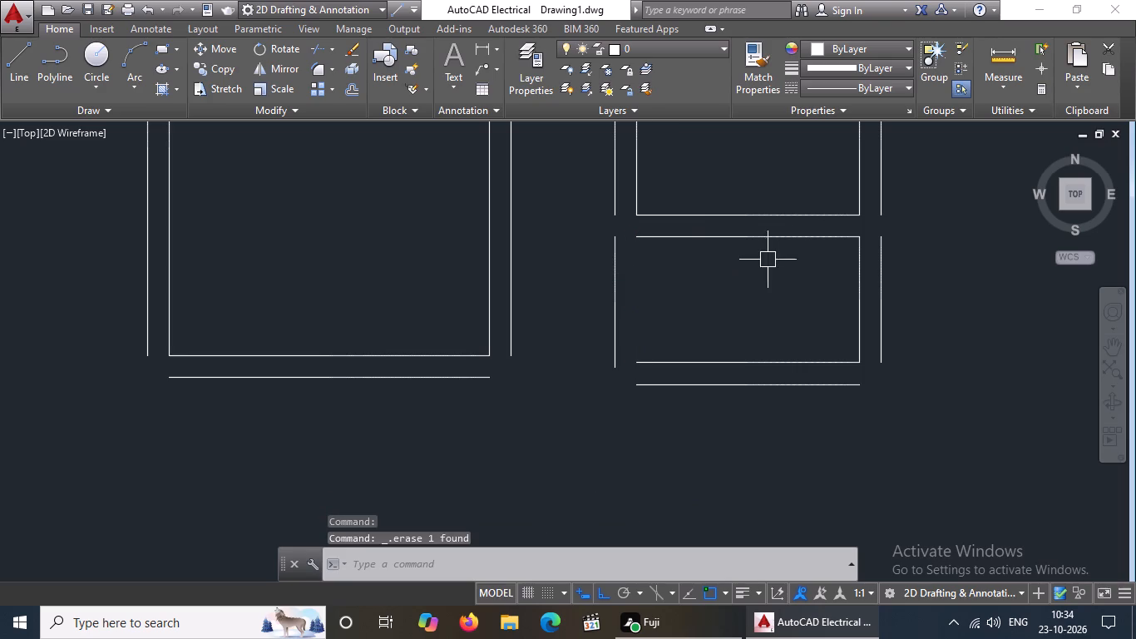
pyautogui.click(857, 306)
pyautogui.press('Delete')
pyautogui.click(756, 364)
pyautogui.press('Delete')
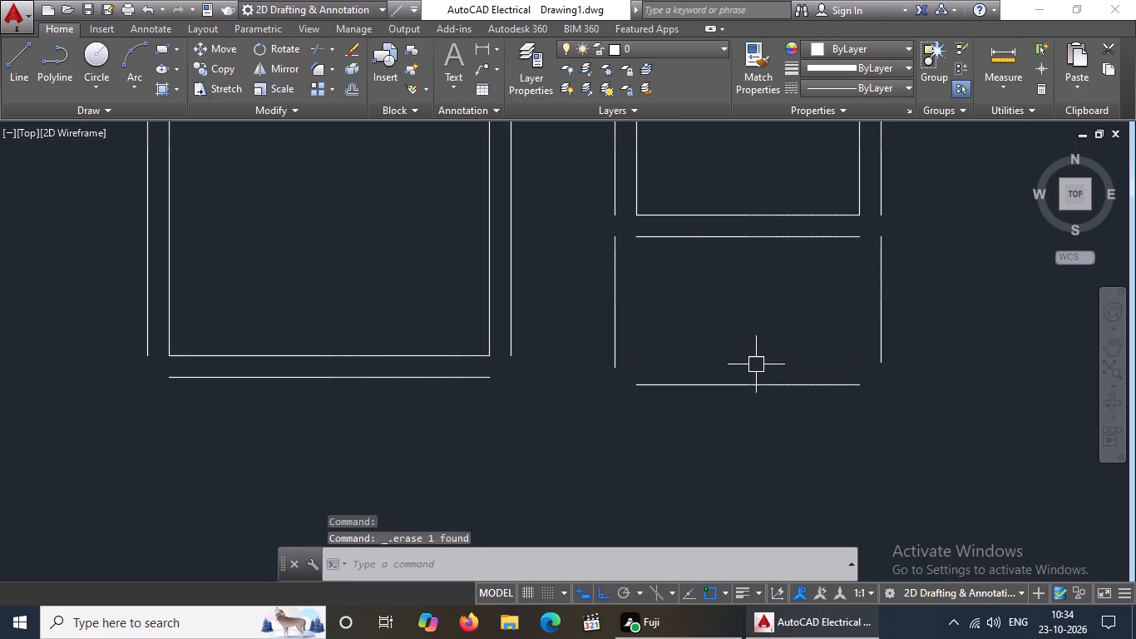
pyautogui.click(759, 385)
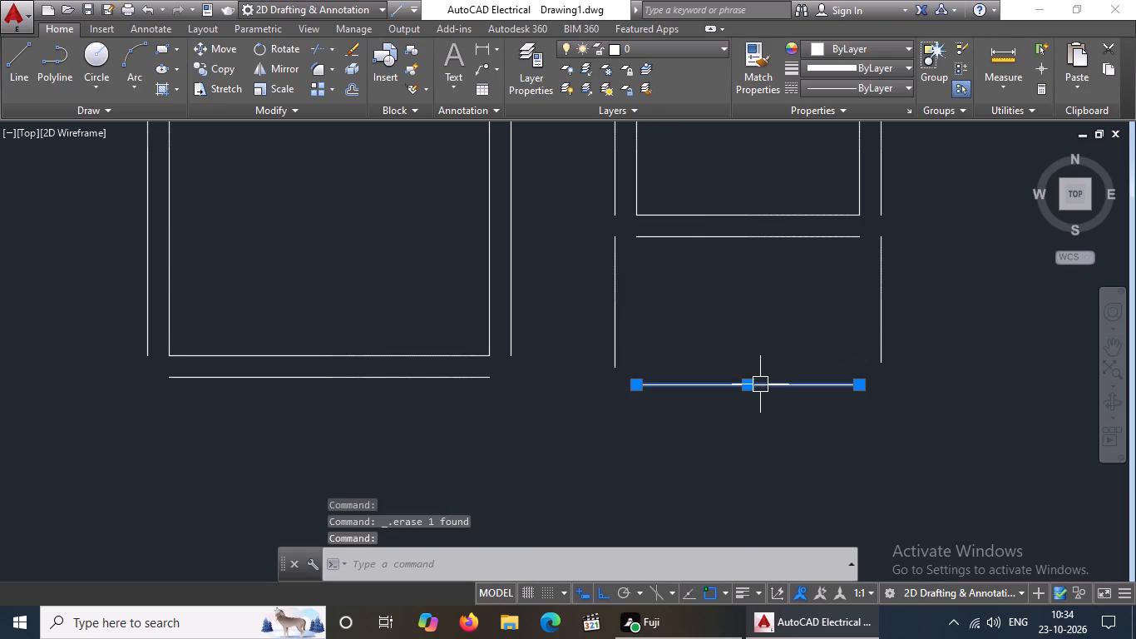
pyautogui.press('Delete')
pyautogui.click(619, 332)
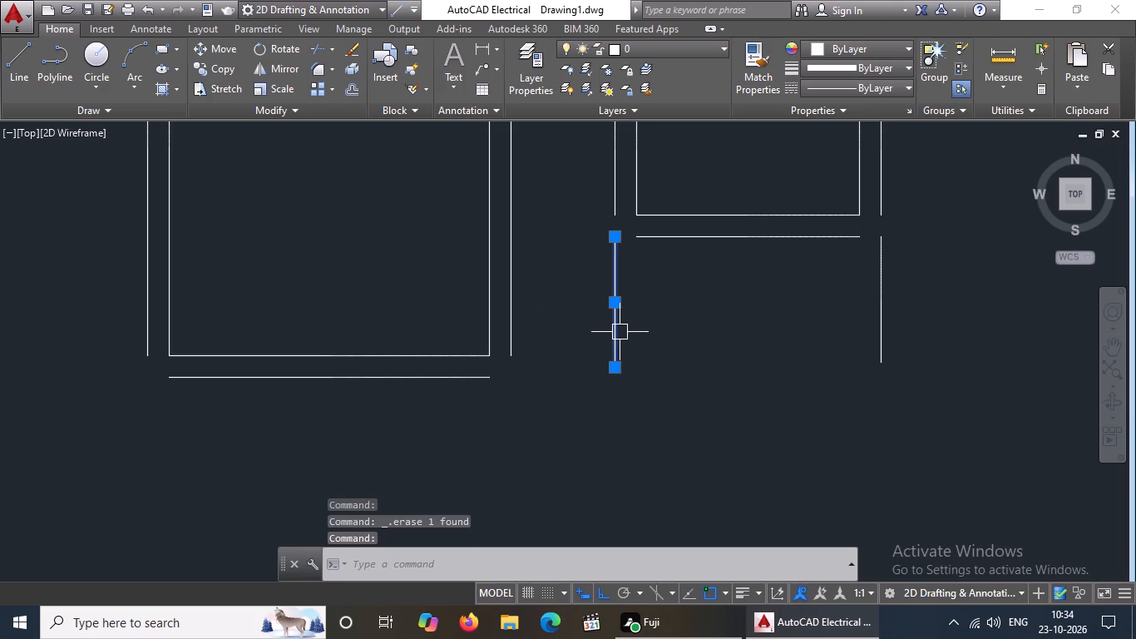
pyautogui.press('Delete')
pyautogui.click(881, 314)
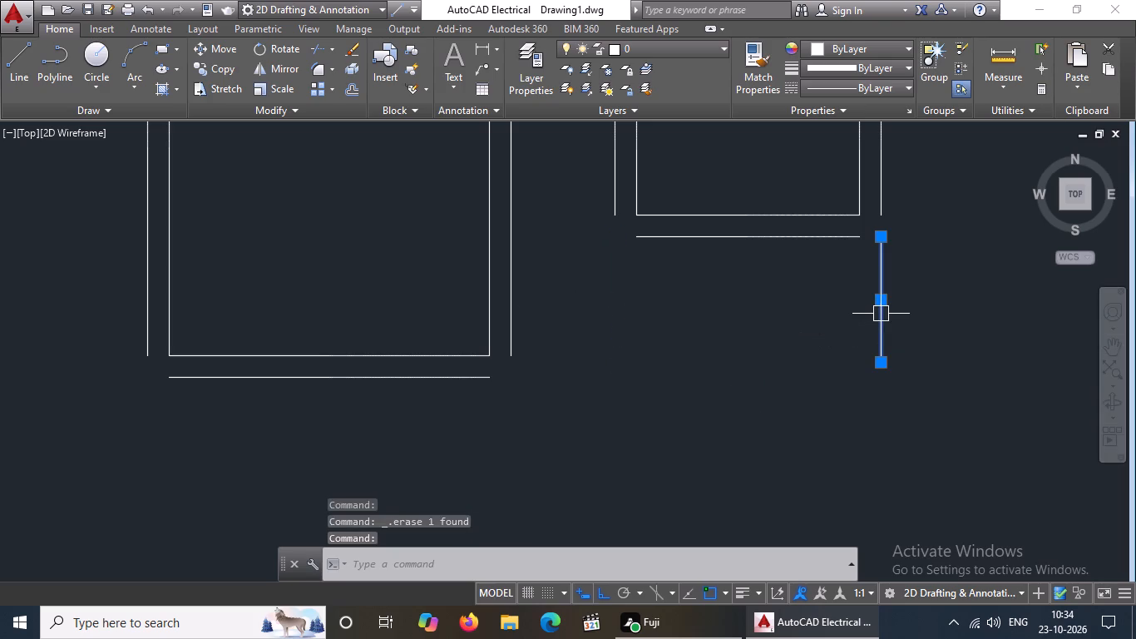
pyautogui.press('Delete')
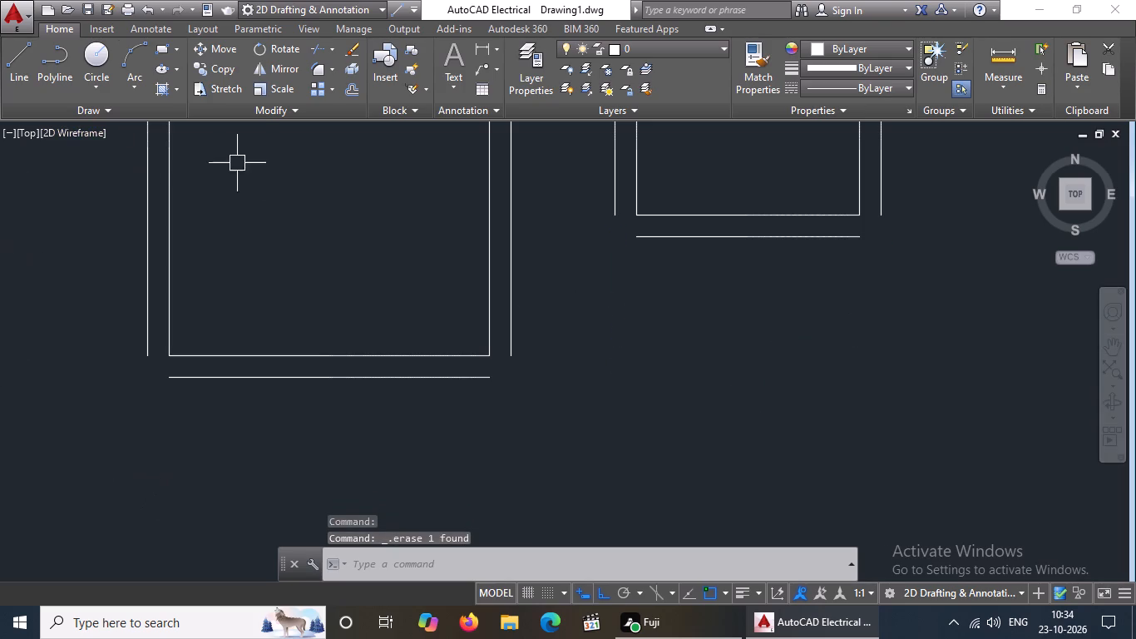
# Draw the lower room again from the east end of its top line: 4'4" down, 7'8" west, 4'4" up.
pyautogui.click(12, 63)
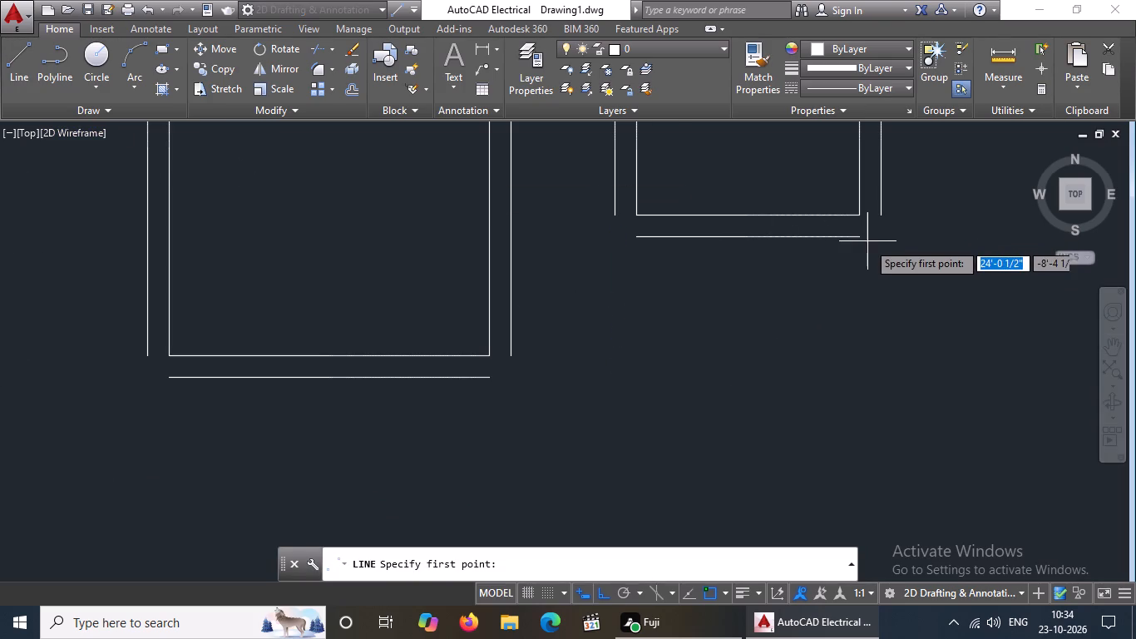
pyautogui.moveTo(859, 235); pyautogui.dragTo(859, 271)
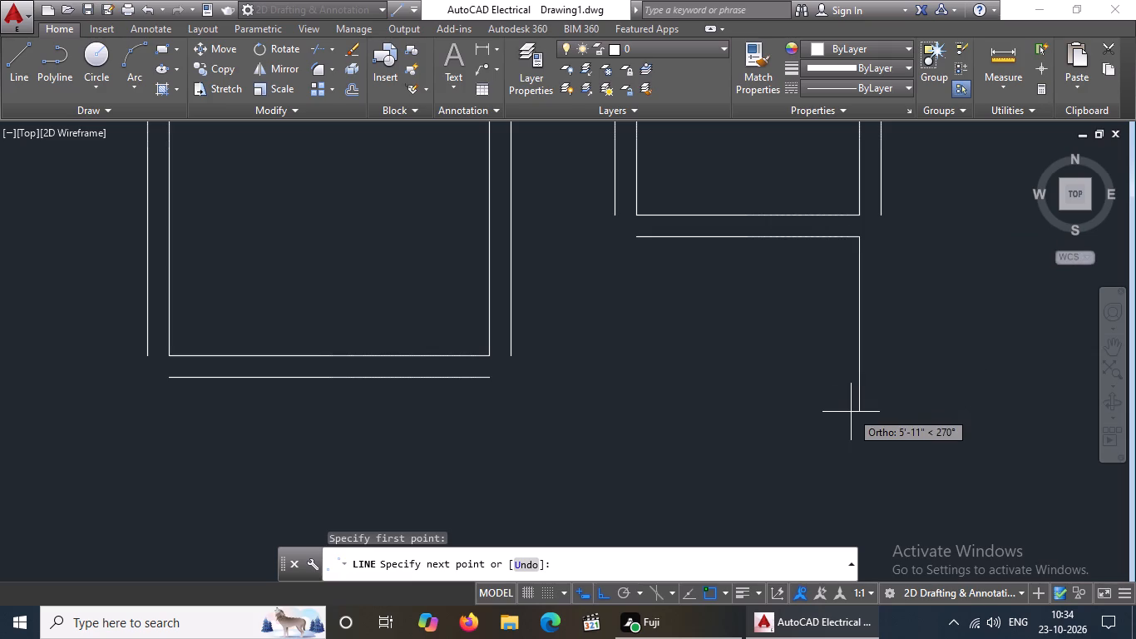
pyautogui.write("4'4")
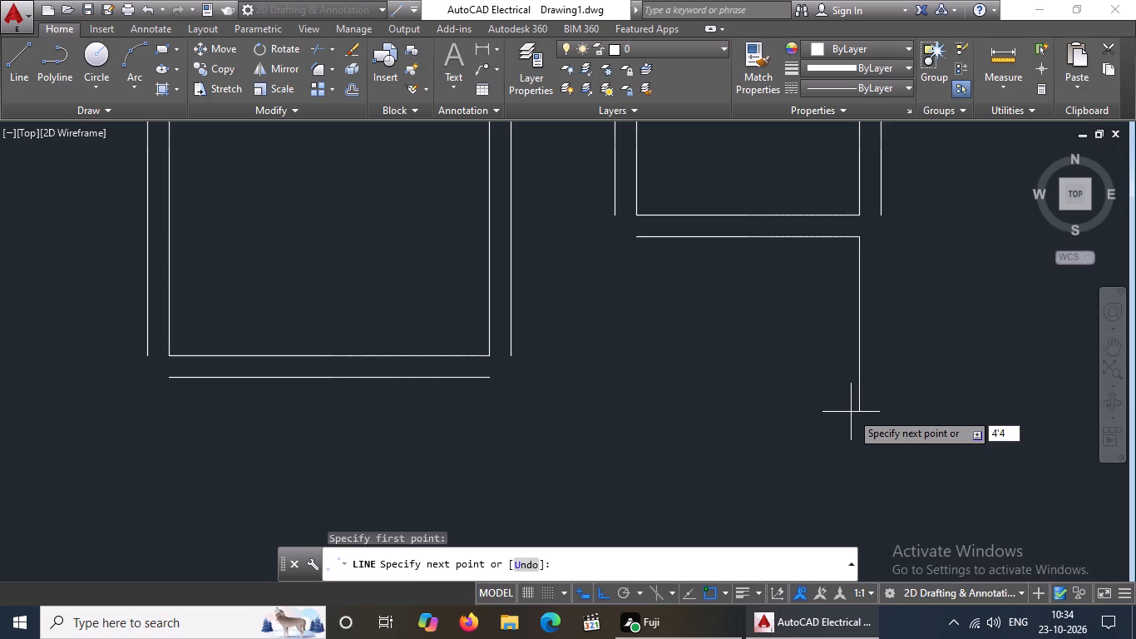
pyautogui.hotkey('shift', '"')
pyautogui.press('Return')
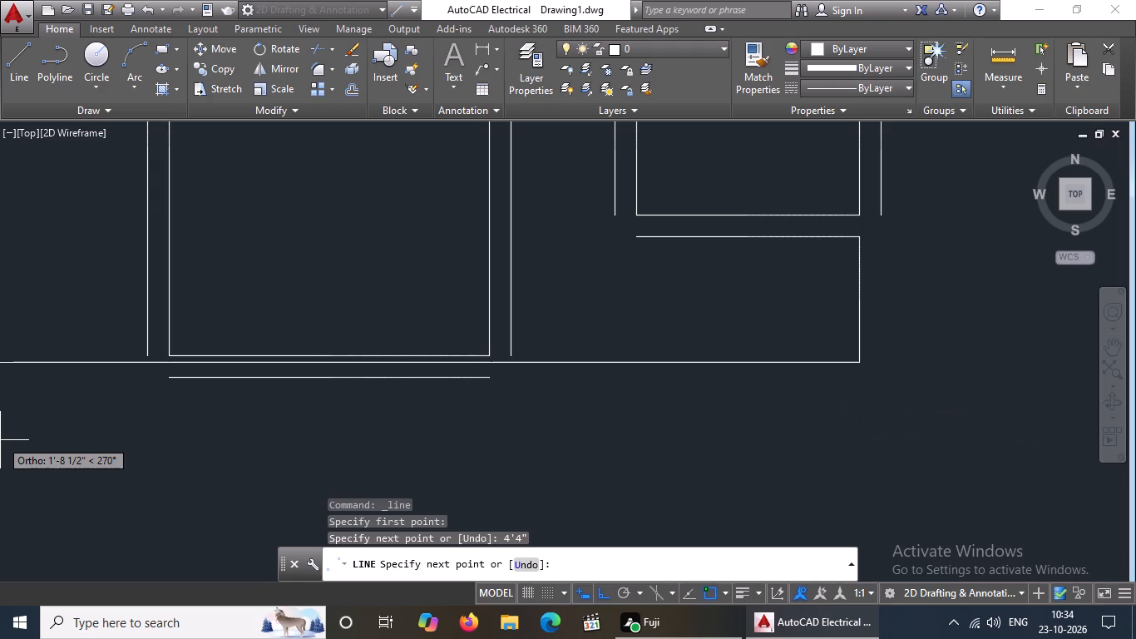
pyautogui.write('7\'8"')
pyautogui.press('Return')
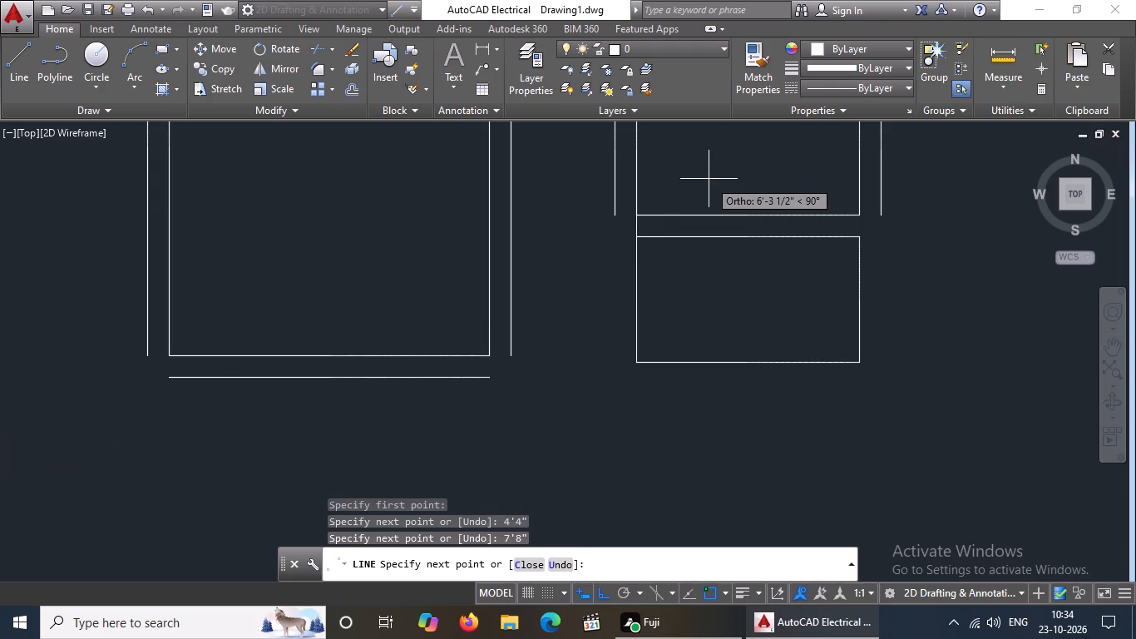
pyautogui.write("4'")
pyautogui.press('4')
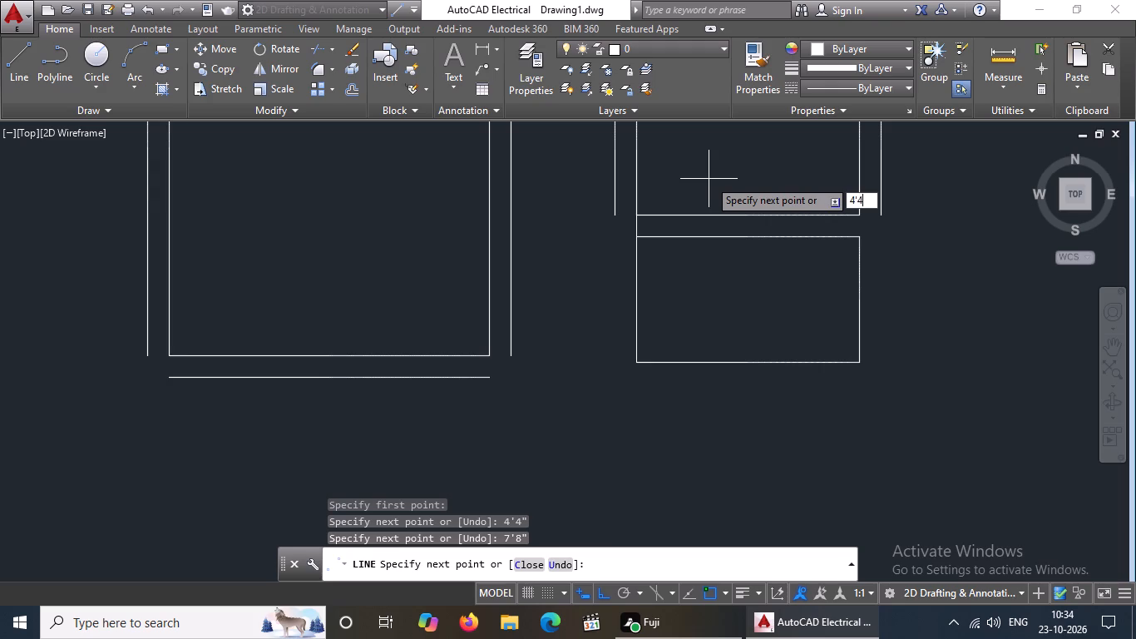
pyautogui.hotkey('shift', '"')
pyautogui.press('Return')
pyautogui.press('Return')
pyautogui.press('Escape')
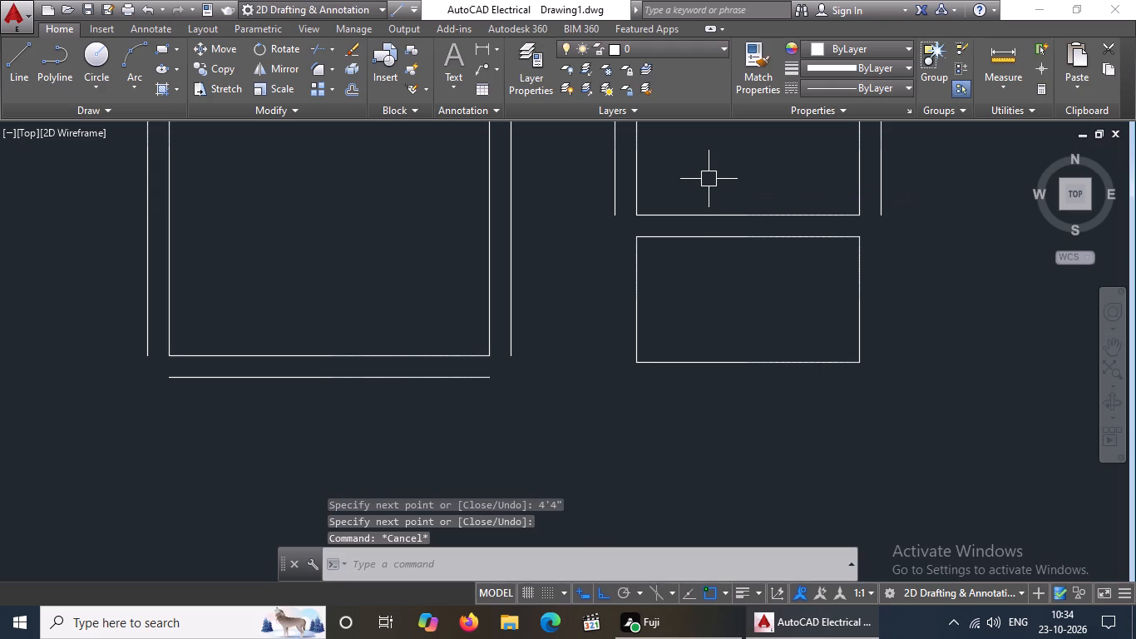
# Offset the west, south and east sides of the 7'8" by 4'4" room outward by 9" for the wall thickness.
pyautogui.press('o')
pyautogui.press('Return')
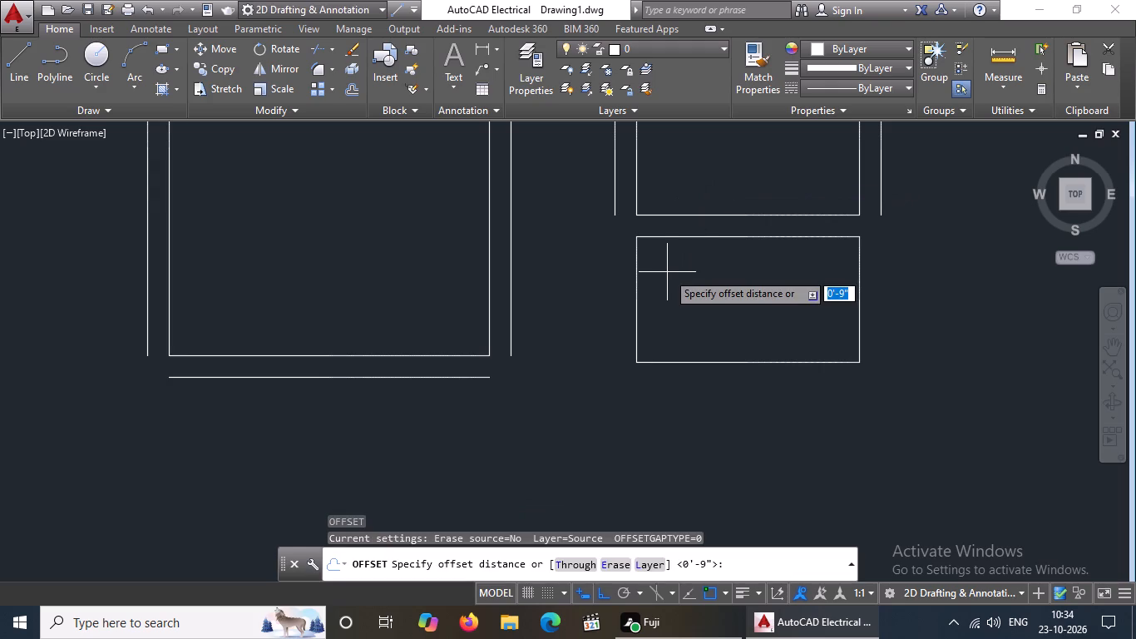
pyautogui.write('9"')
pyautogui.press('Return')
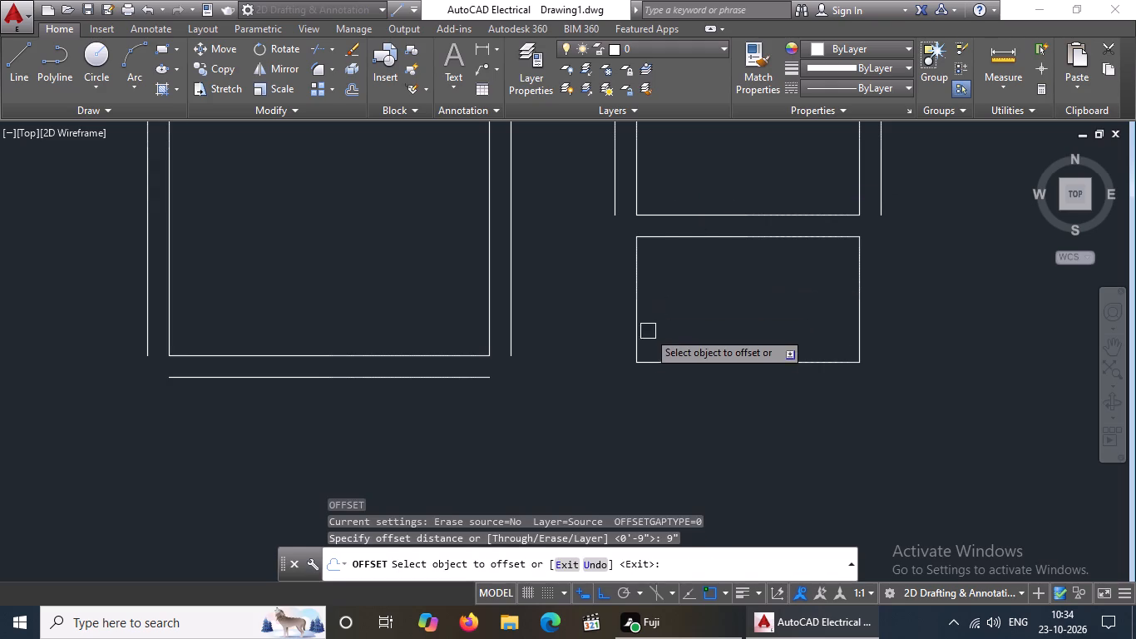
pyautogui.moveTo(636, 330); pyautogui.dragTo(610, 354)
pyautogui.moveTo(530, 410); pyautogui.dragTo(547, 406)
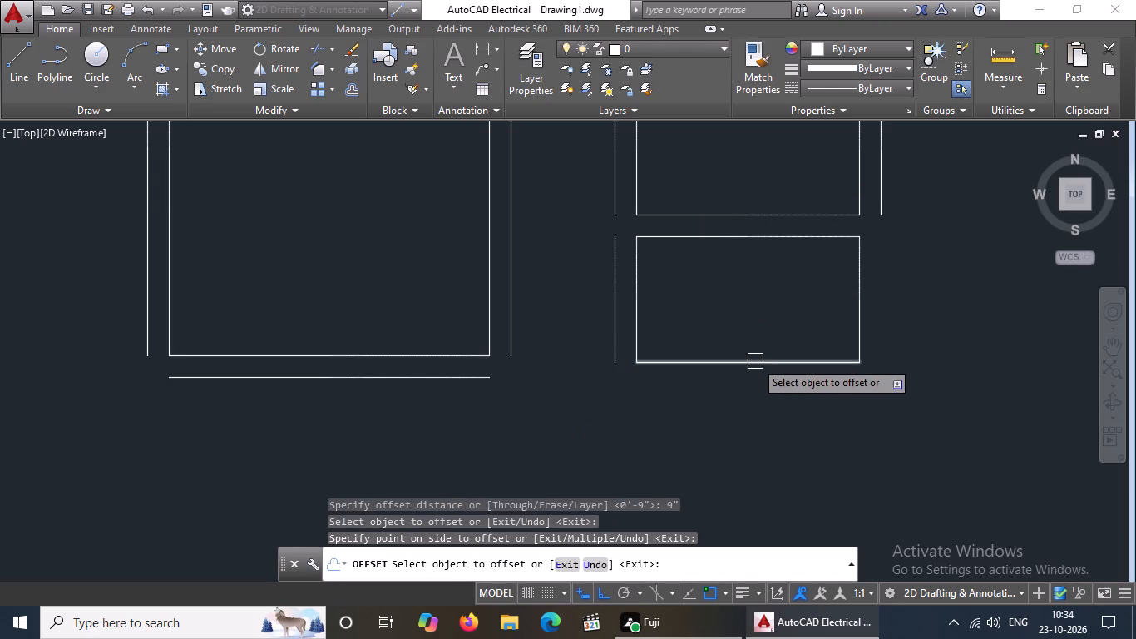
pyautogui.click(755, 361)
pyautogui.click(774, 431)
pyautogui.moveTo(858, 324); pyautogui.dragTo(874, 325)
pyautogui.click(920, 334)
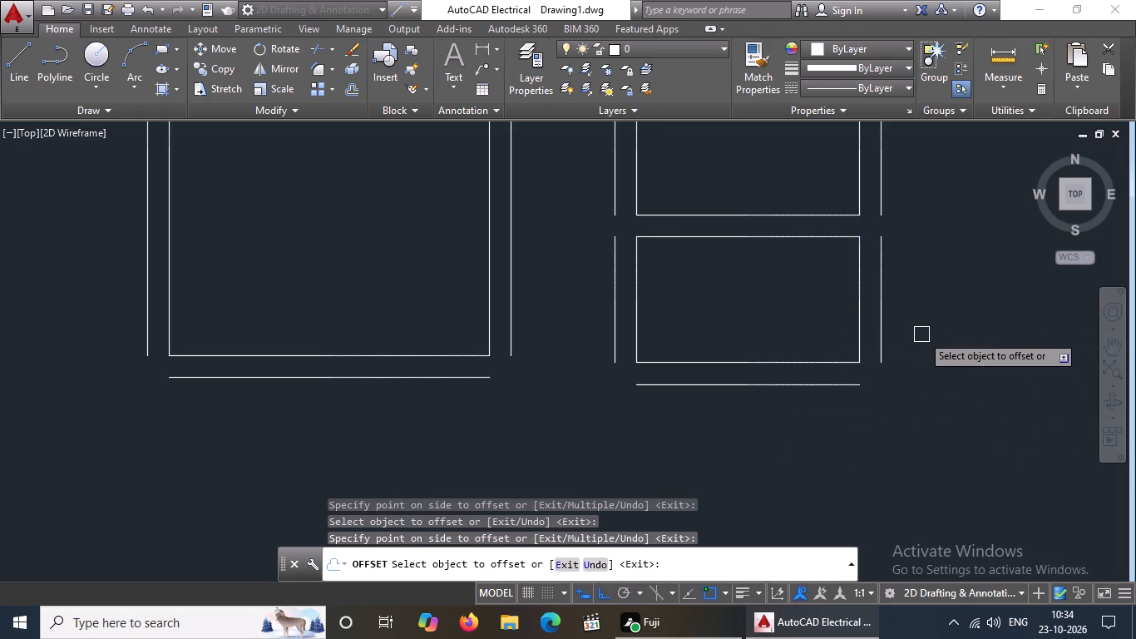
# Examine the whole floor plan drawn so far, from the two upper rooms down to the small lower rooms.
pyautogui.scroll(-8, 822, 313)
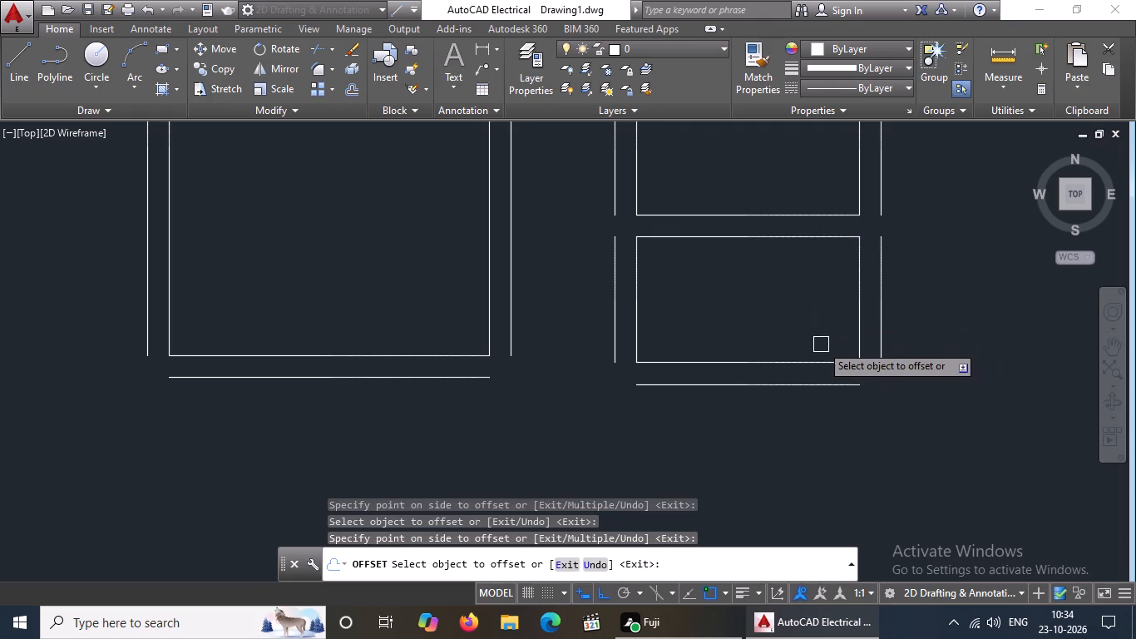
pyautogui.middleClick(810, 313)
pyautogui.scroll(2, 810, 308)
pyautogui.scroll(-9, 811, 320)
pyautogui.press('Escape')
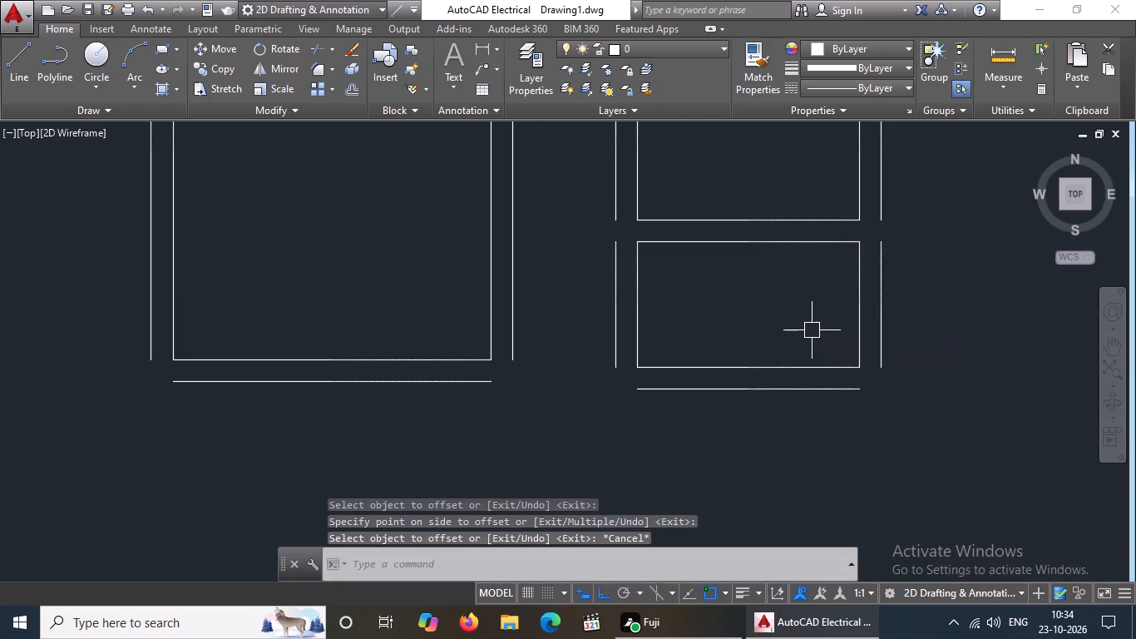
pyautogui.write('z a')
pyautogui.press('space')
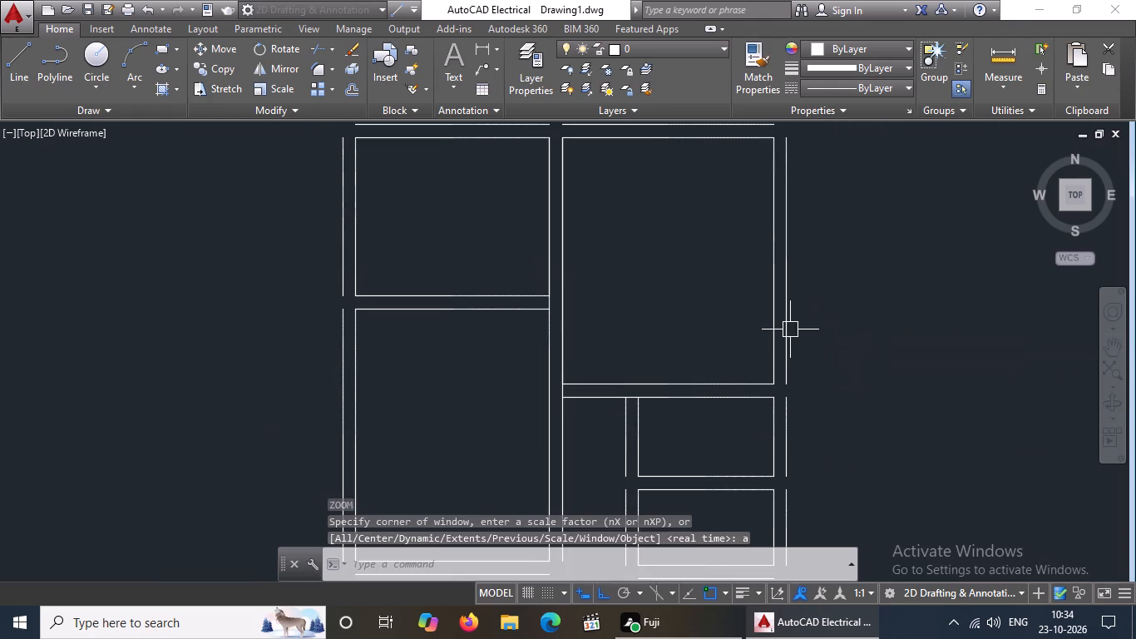
pyautogui.scroll(-3, 790, 329)
pyautogui.moveTo(748, 367); pyautogui.dragTo(728, 241, button='middle')
pyautogui.moveTo(710, 326); pyautogui.dragTo(704, 276, button='middle')
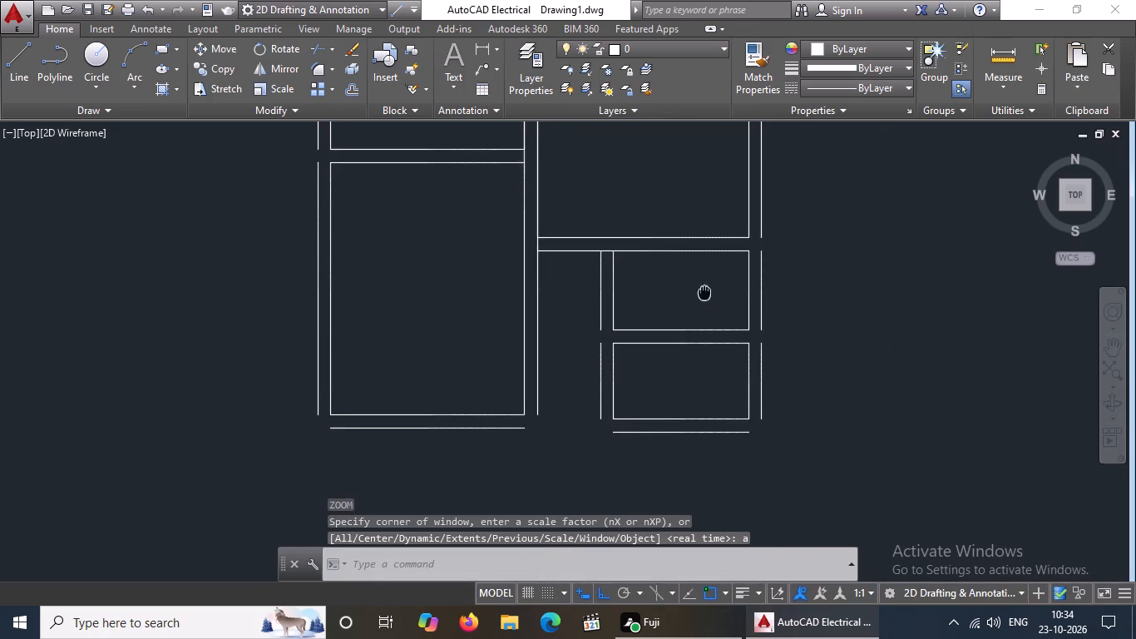
pyautogui.moveTo(704, 276); pyautogui.dragTo(699, 216, button='middle')
pyautogui.moveTo(704, 380); pyautogui.dragTo(703, 307, button='middle')
pyautogui.scroll(-9, 678, 392)
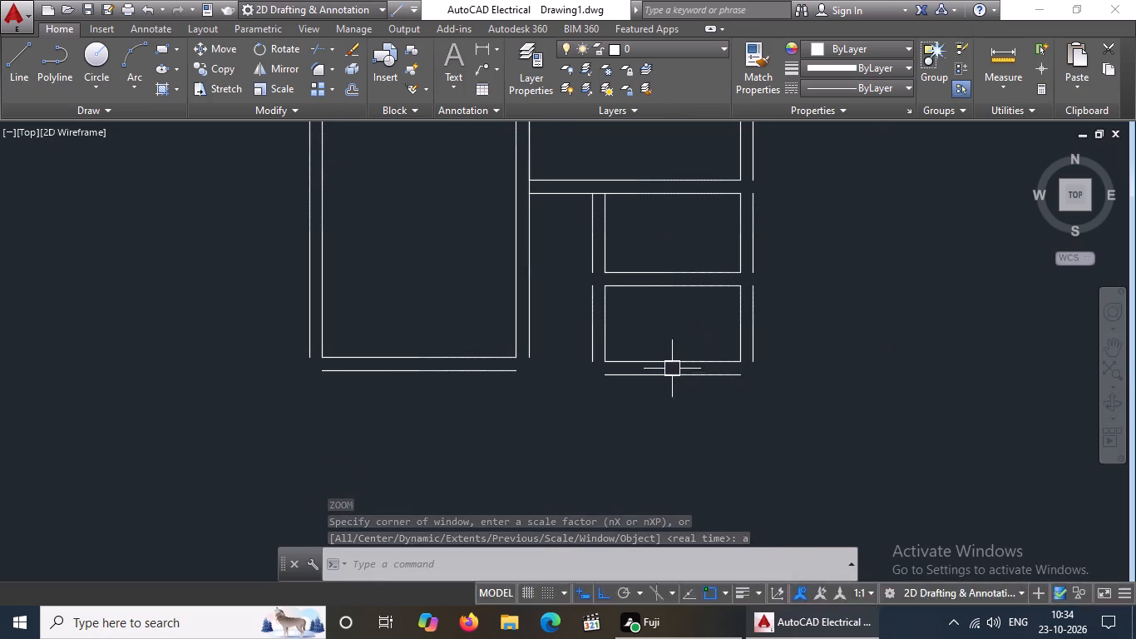
pyautogui.scroll(-5, 672, 369)
pyautogui.press('Escape')
pyautogui.scroll(-7, 659, 359)
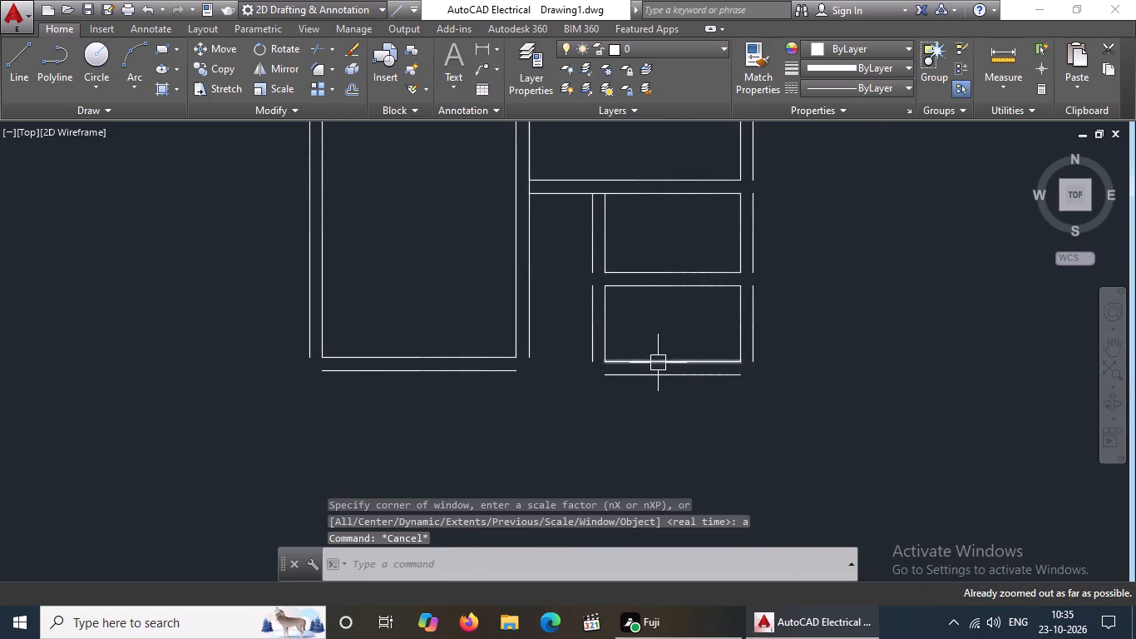
pyautogui.moveTo(637, 347); pyautogui.dragTo(612, 582, button='middle')
pyautogui.moveTo(540, 392); pyautogui.dragTo(542, 563, button='middle')
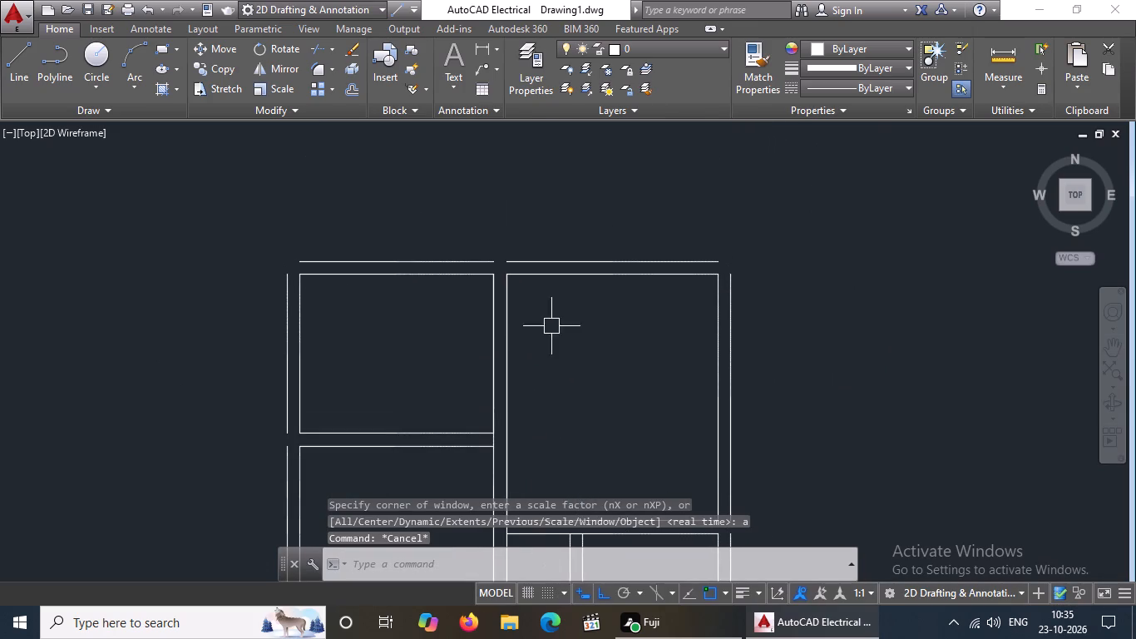
pyautogui.moveTo(559, 255); pyautogui.dragTo(562, 300, button='middle')
pyautogui.moveTo(608, 306); pyautogui.dragTo(620, 135, button='middle')
pyautogui.scroll(1, 605, 211)
pyautogui.moveTo(620, 215); pyautogui.dragTo(623, 300, button='middle')
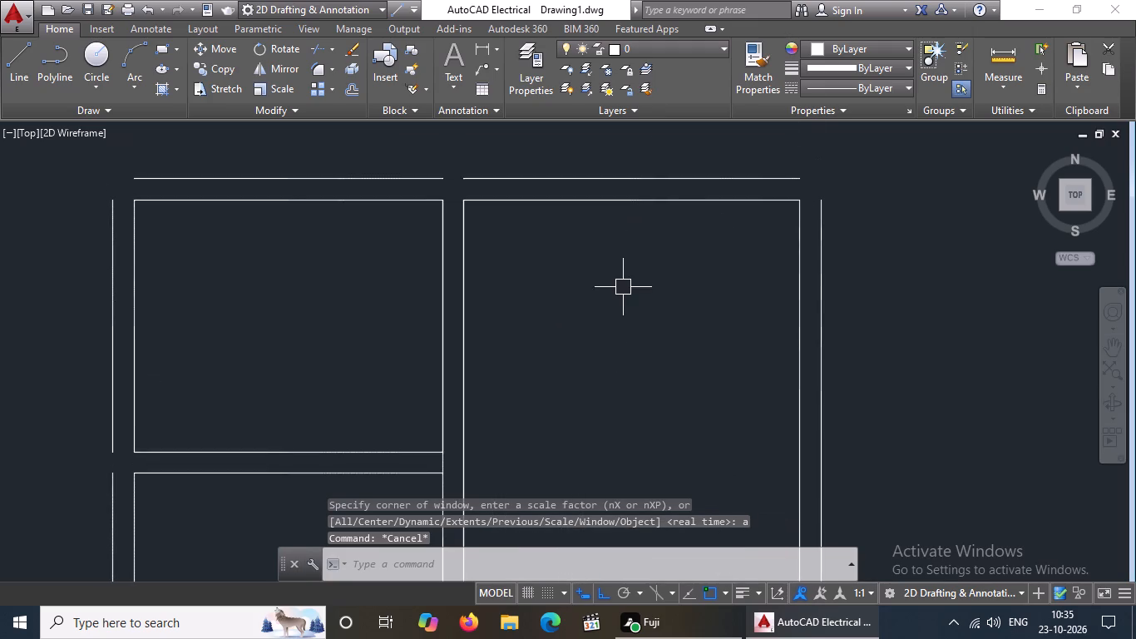
pyautogui.moveTo(623, 327); pyautogui.dragTo(624, 433, button='middle')
pyautogui.scroll(-6, 624, 350)
pyautogui.scroll(-3, 677, 290)
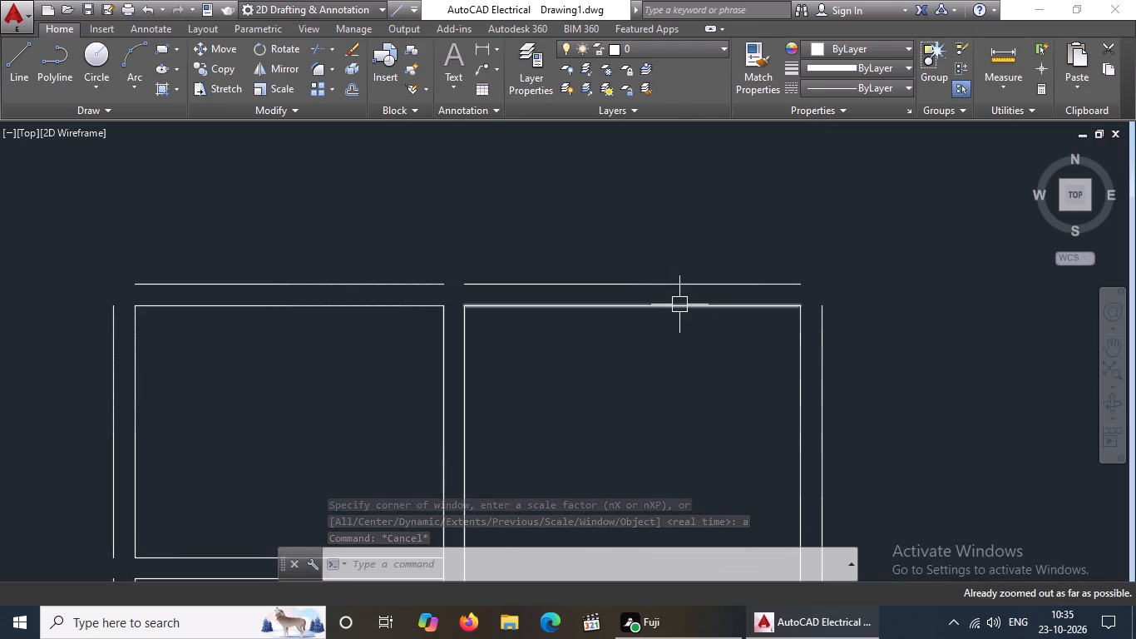
pyautogui.press('Escape')
pyautogui.write('z')
pyautogui.press('space')
pyautogui.write('a')
pyautogui.press('space')
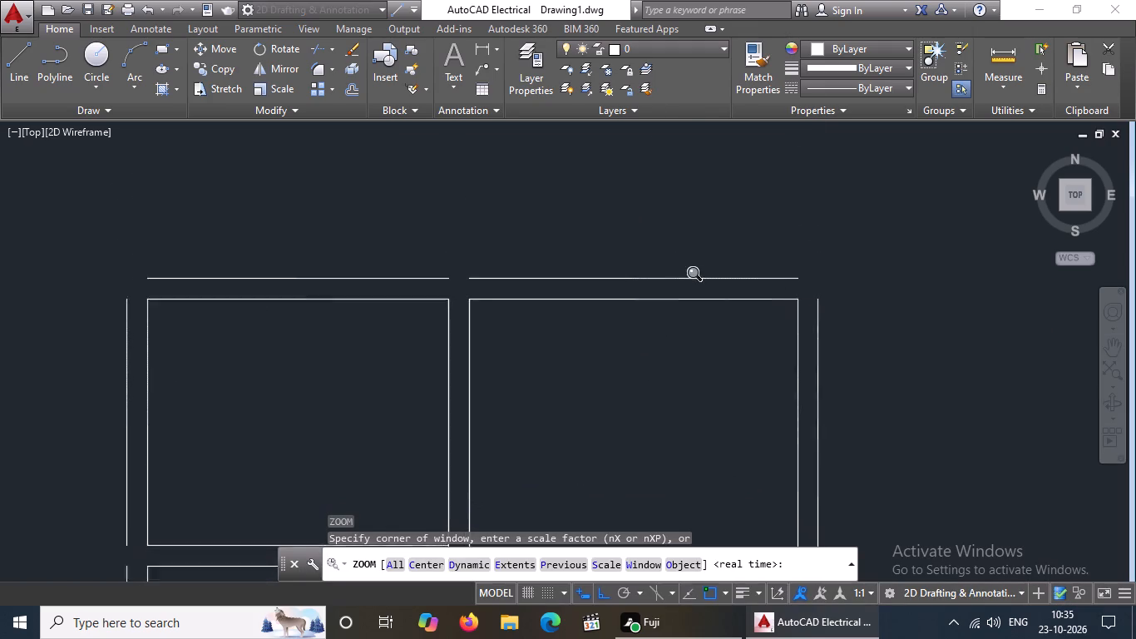
pyautogui.scroll(-16, 679, 297)
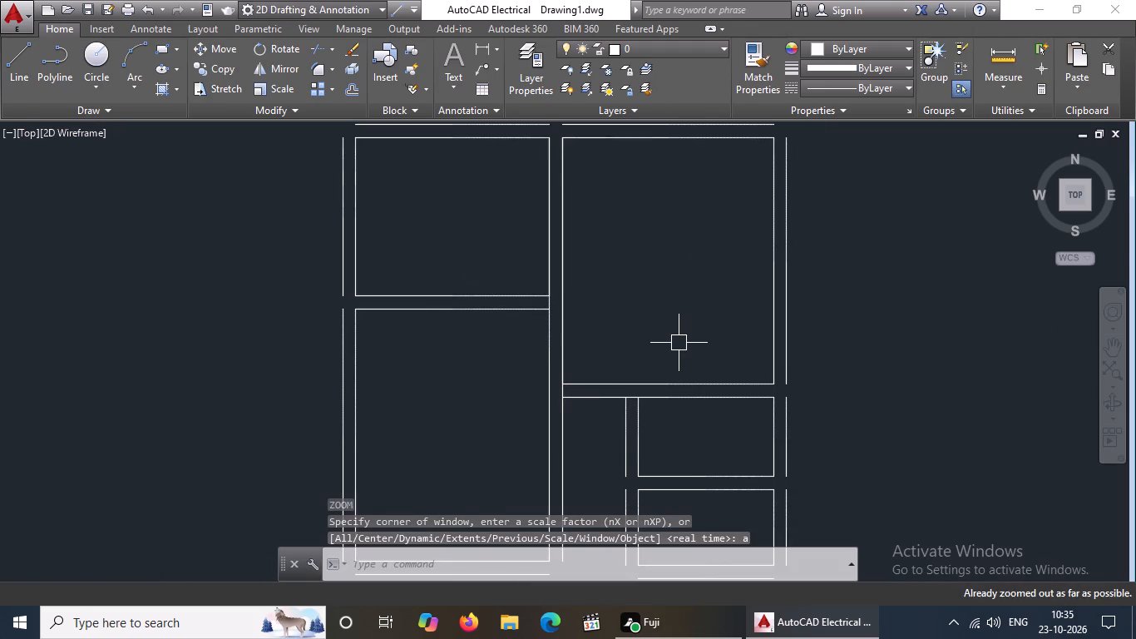
pyautogui.scroll(-5, 679, 343)
pyautogui.moveTo(447, 233); pyautogui.dragTo(447, 296, button='middle')
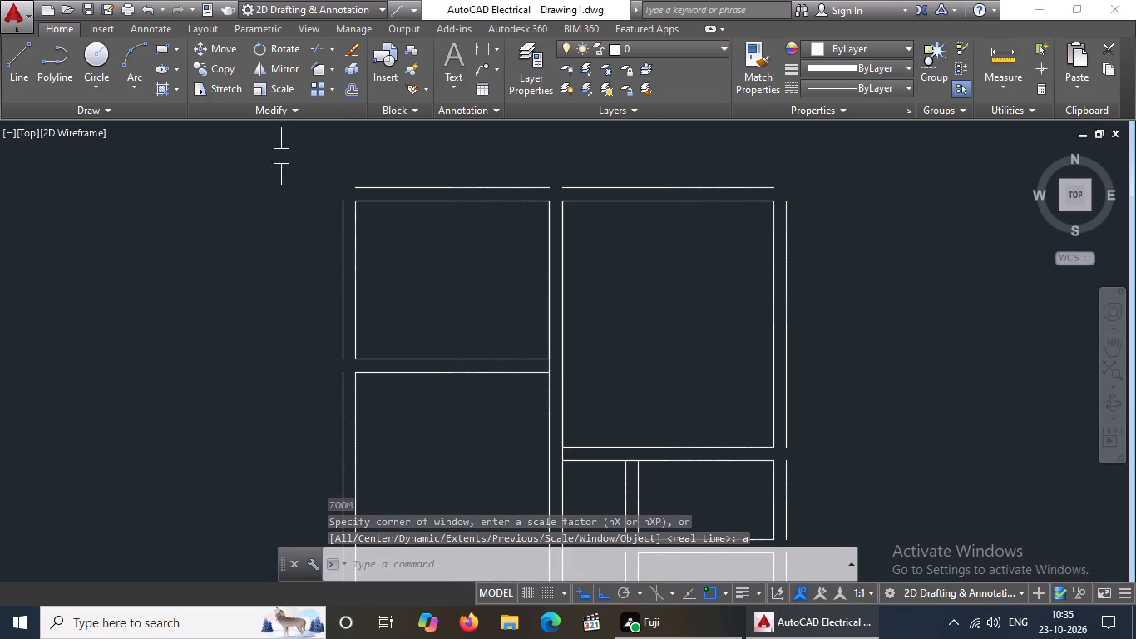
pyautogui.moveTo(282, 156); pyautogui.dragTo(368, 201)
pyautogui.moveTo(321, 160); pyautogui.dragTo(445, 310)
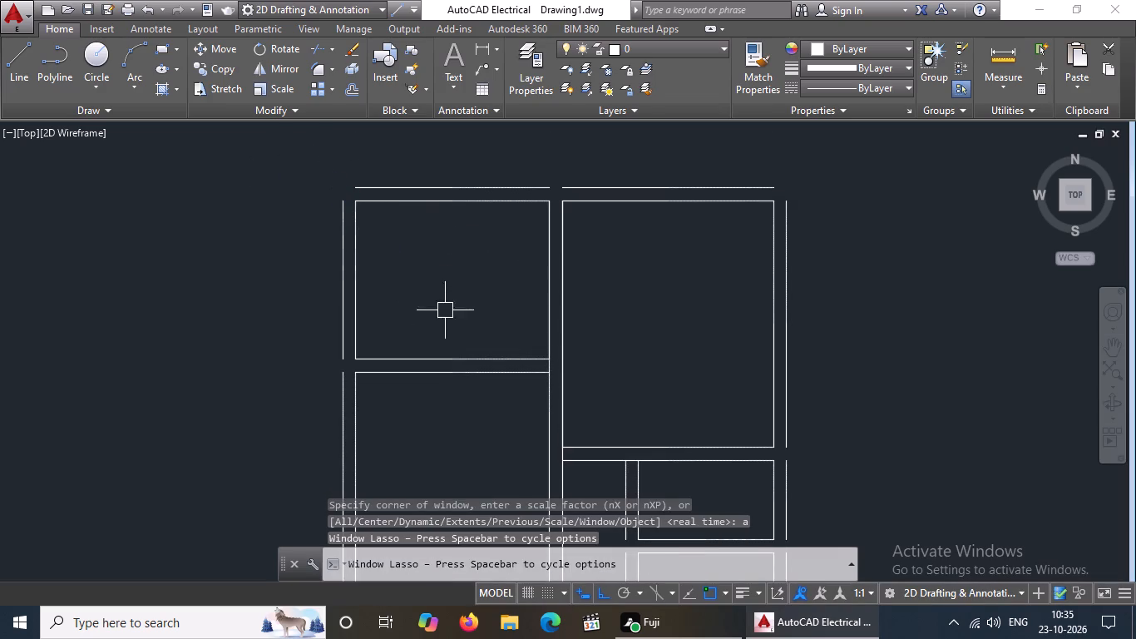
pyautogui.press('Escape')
# Select the whole floor plan and move it straight up by about 9'-9 1/2".
pyautogui.click(306, 153)
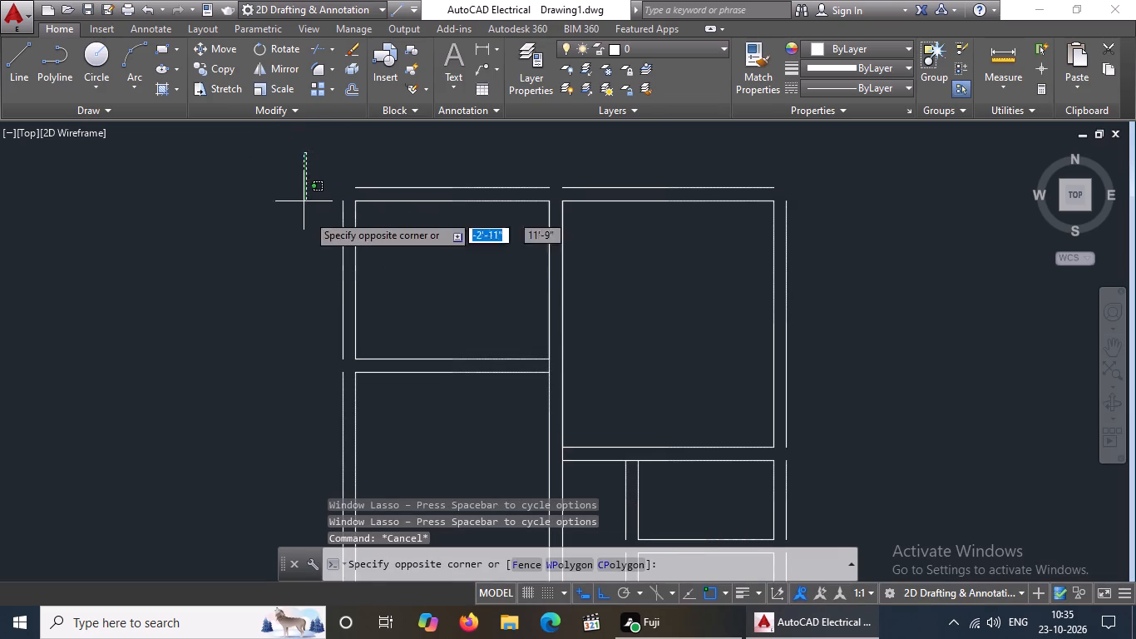
pyautogui.scroll(-5, 452, 315)
pyautogui.scroll(-6, 551, 360)
pyautogui.moveTo(601, 374); pyautogui.dragTo(629, 239, button='middle')
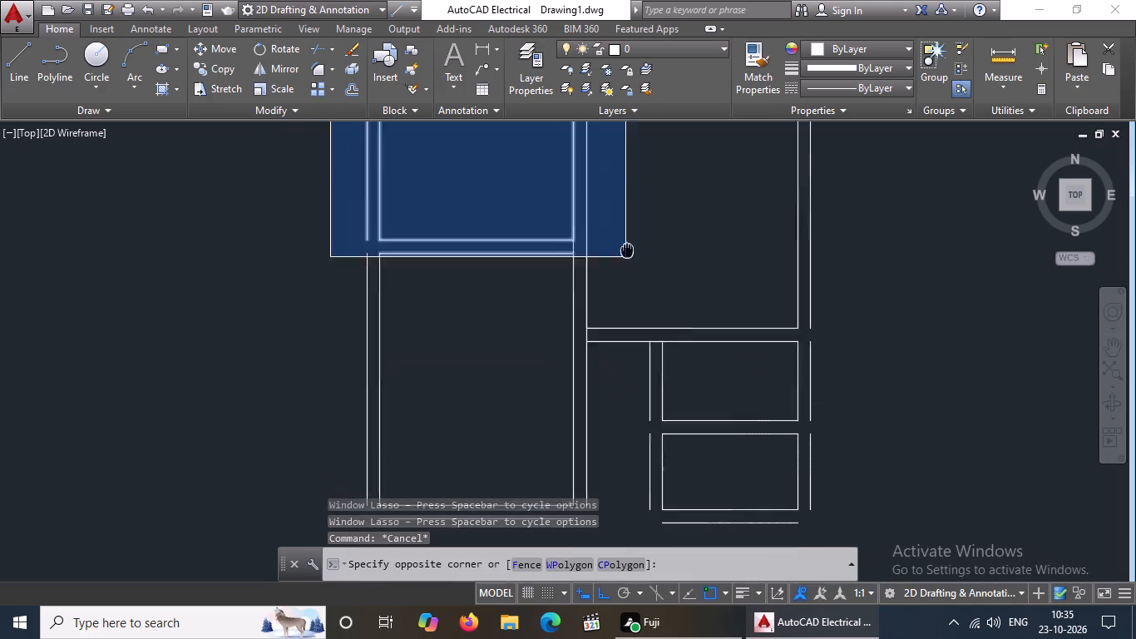
pyautogui.moveTo(629, 239); pyautogui.dragTo(633, 222, button='middle')
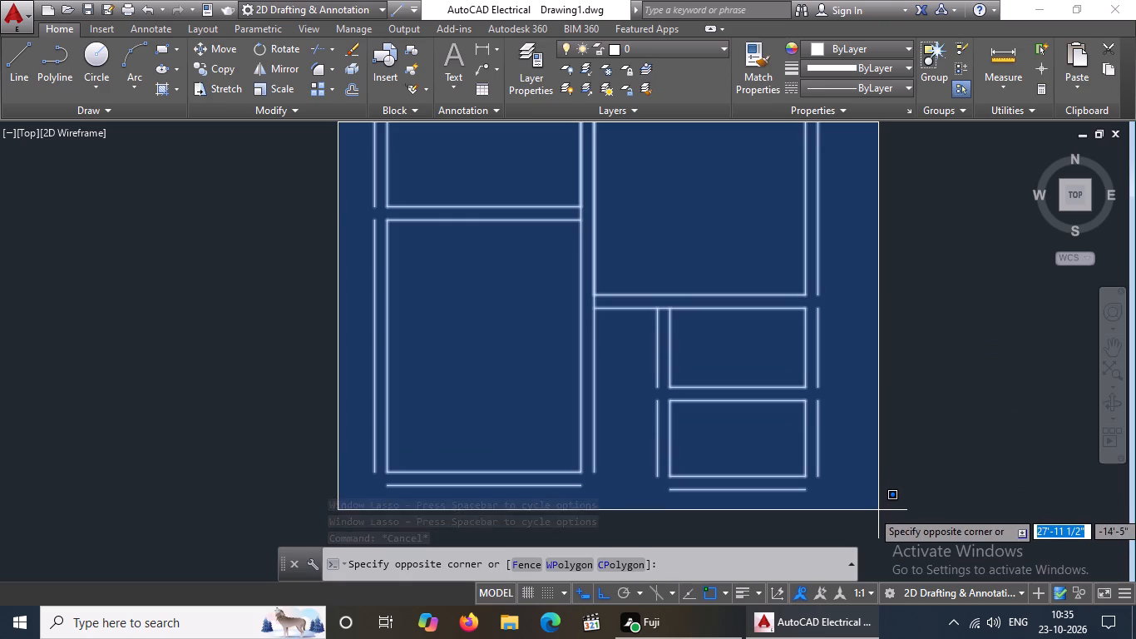
pyautogui.click(878, 511)
pyautogui.click(229, 51)
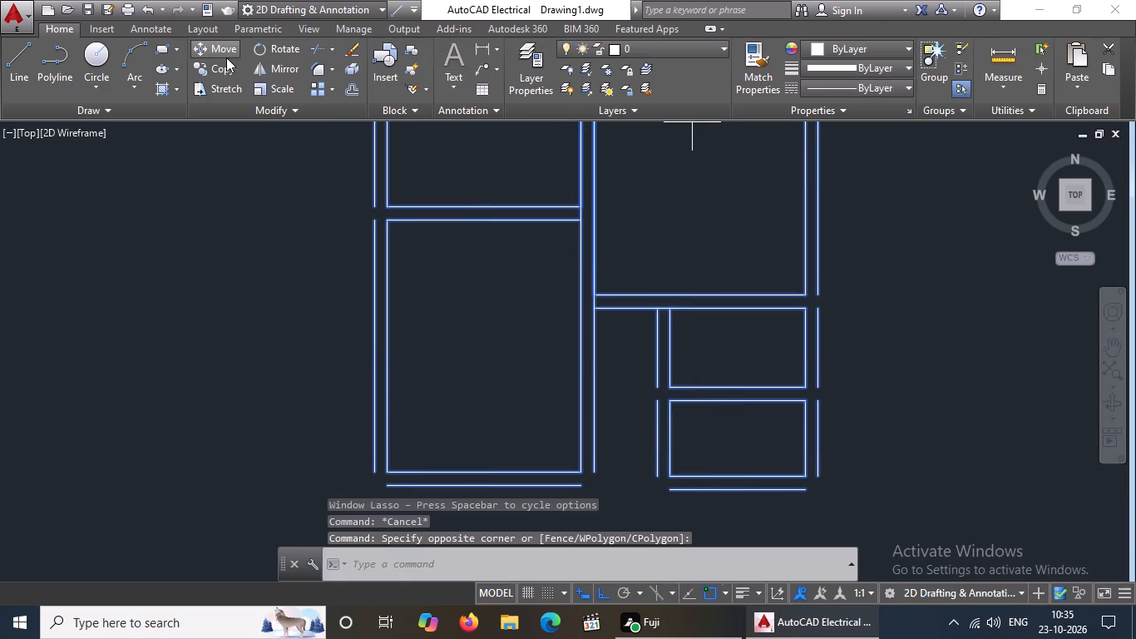
pyautogui.moveTo(499, 338); pyautogui.dragTo(498, 165)
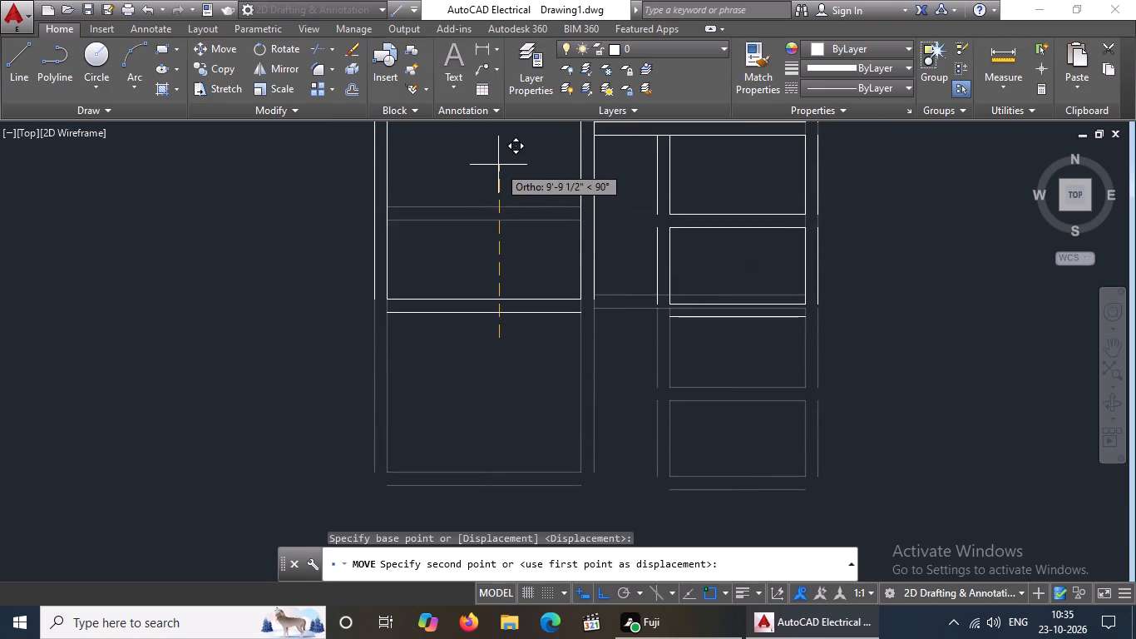
pyautogui.click(498, 165)
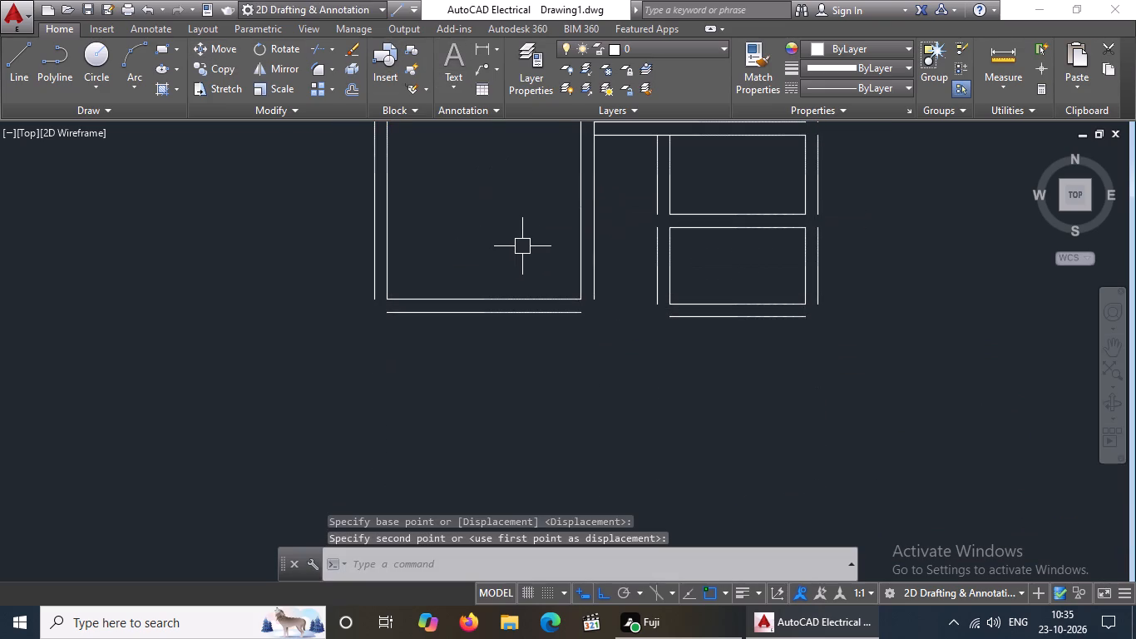
pyautogui.press('Escape')
# Draw a room from the east end of the lowest small room's outer south wall line: 12' down, 12' west, 12' up.
pyautogui.moveTo(5, 56); pyautogui.dragTo(17, 68)
pyautogui.moveTo(803, 317); pyautogui.dragTo(805, 329)
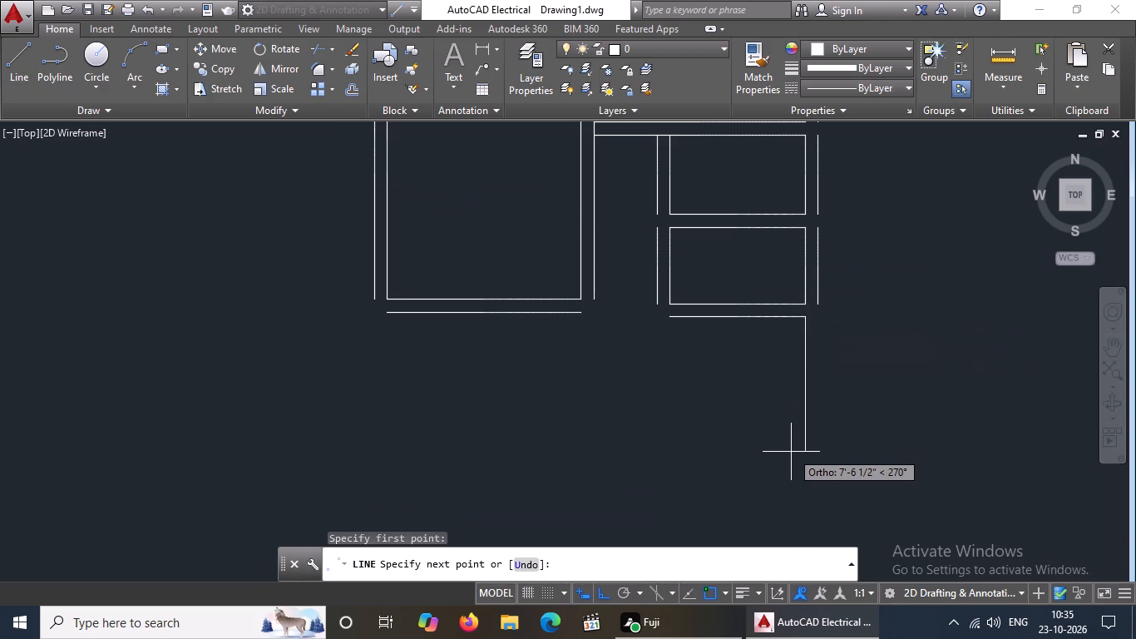
pyautogui.write("12'")
pyautogui.press('Return')
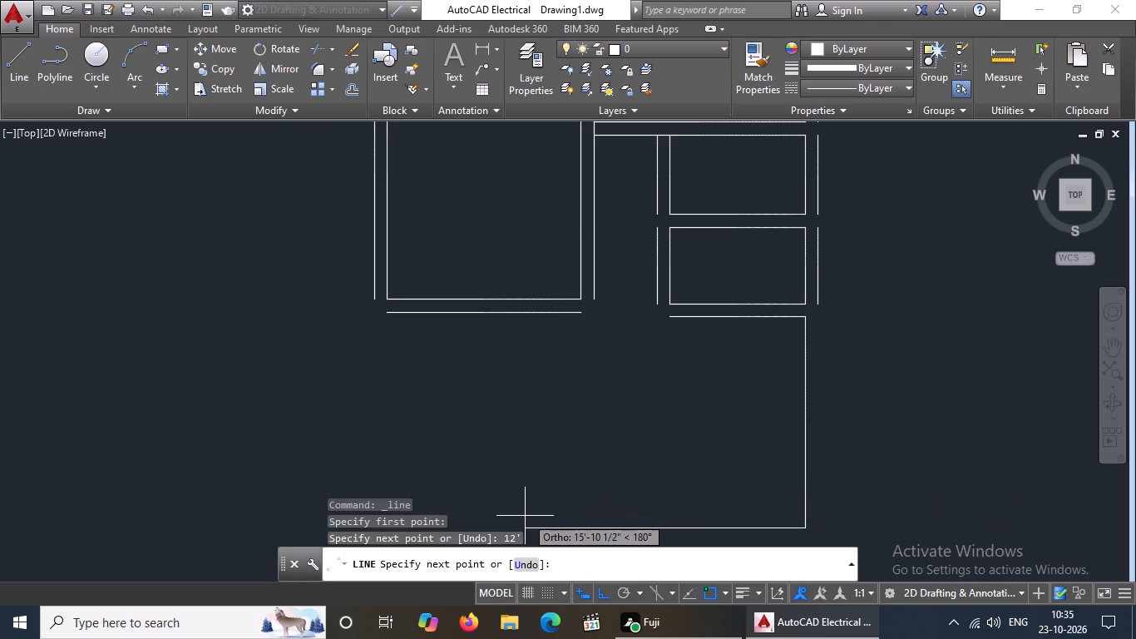
pyautogui.write('12')
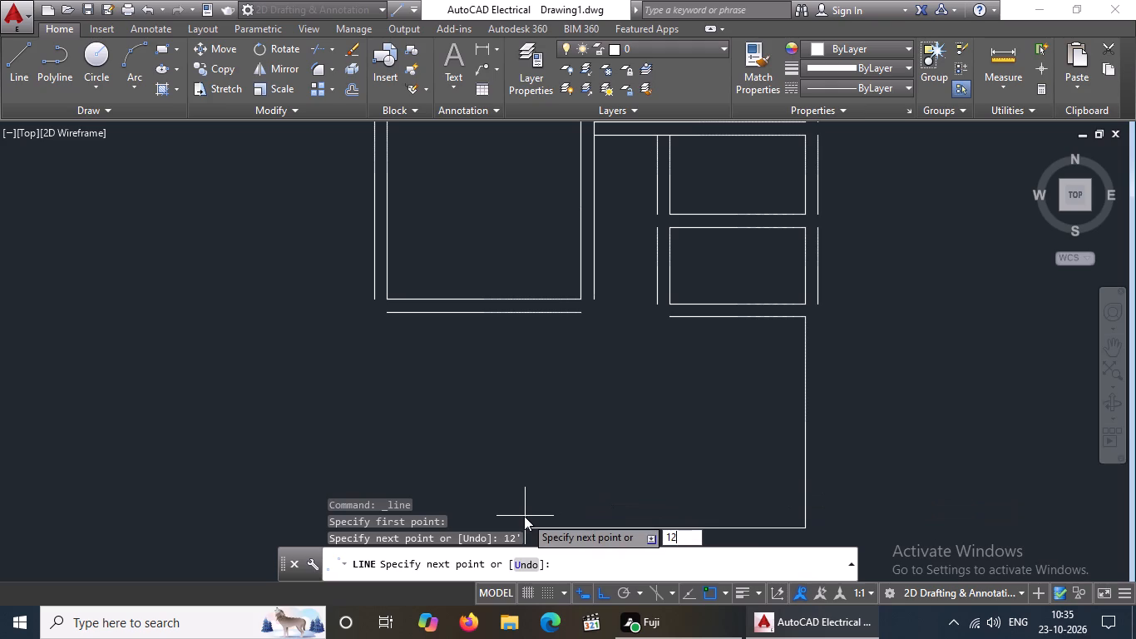
pyautogui.press("'")
pyautogui.press('Return')
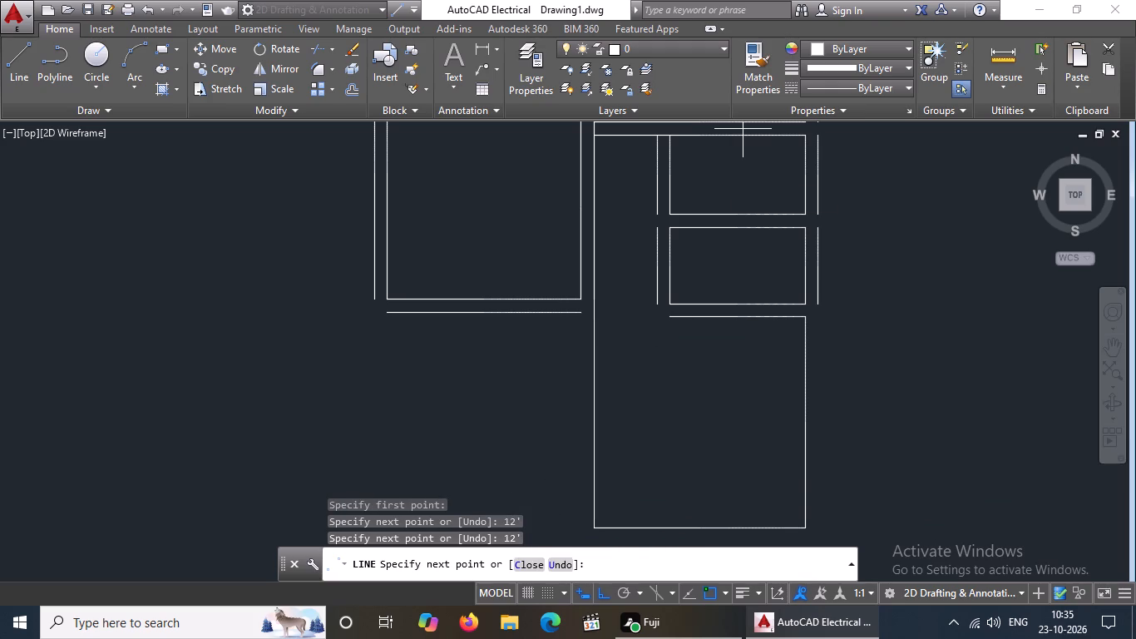
pyautogui.press('1')
pyautogui.press('2')
pyautogui.press("'")
pyautogui.press('Return')
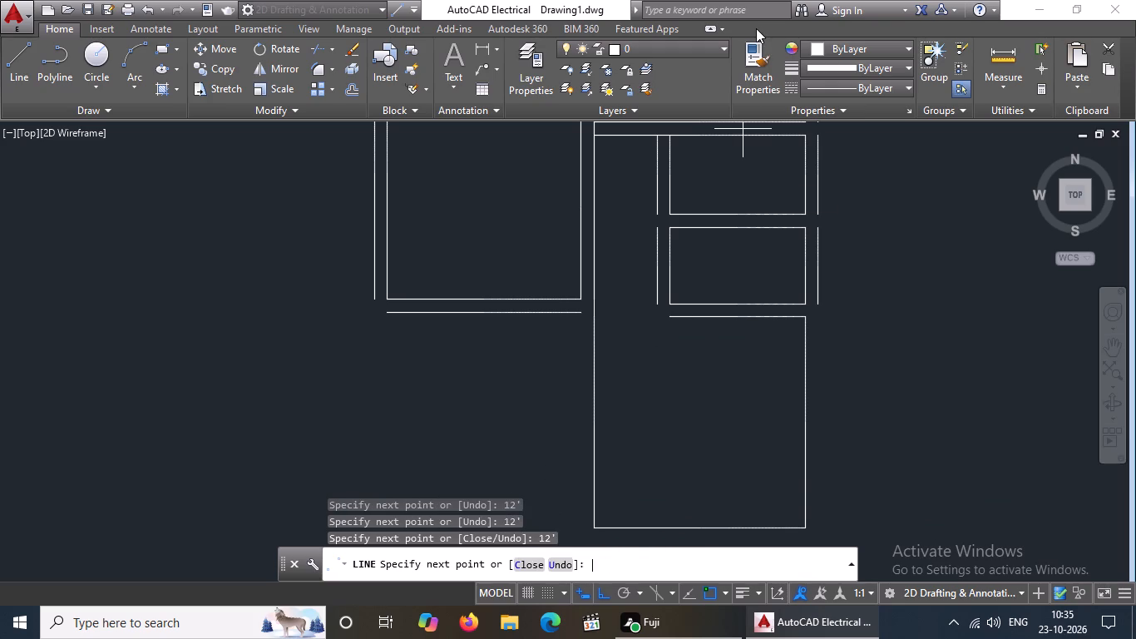
pyautogui.press('Return')
pyautogui.press('Escape')
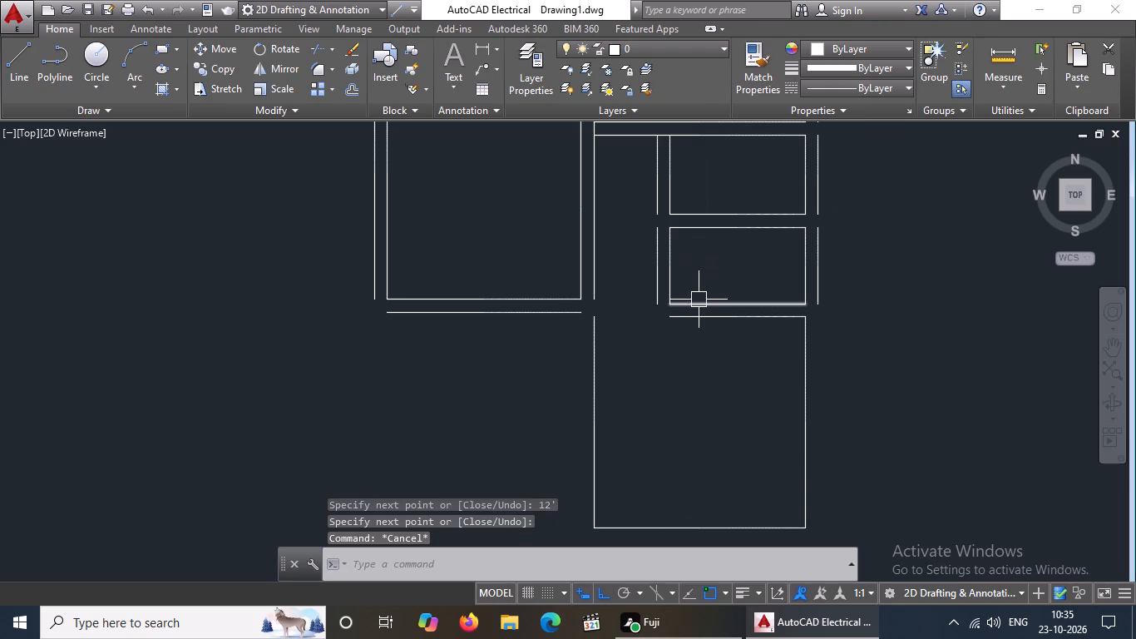
# Extend the new room's top line west to meet its west side, and inspect the corner.
pyautogui.write('ex')
pyautogui.press('space')
pyautogui.press('space')
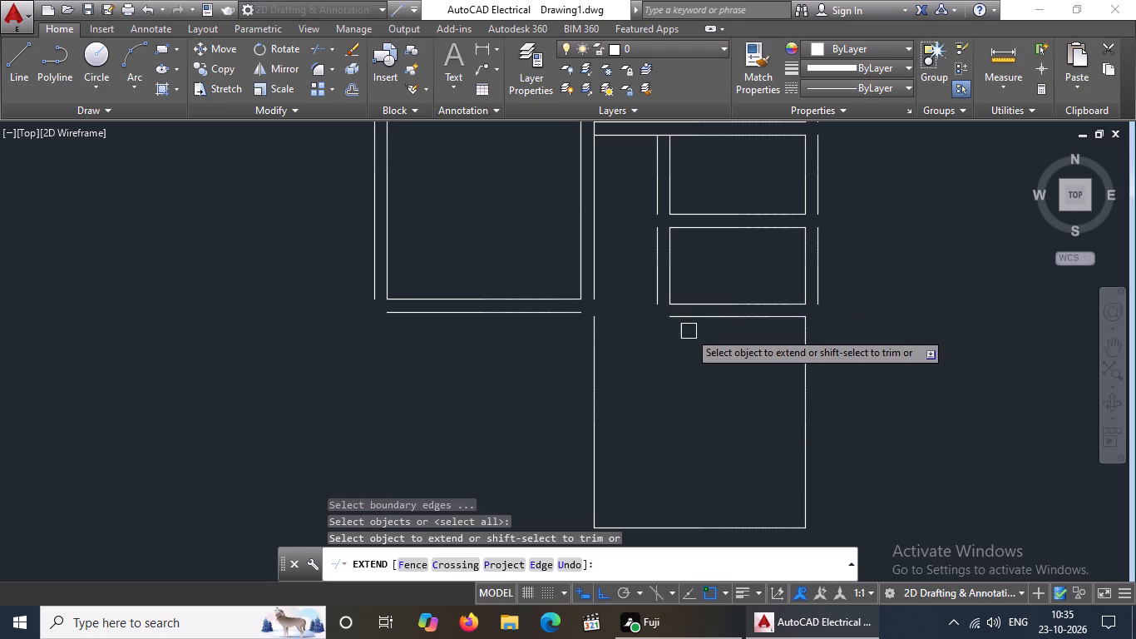
pyautogui.click(686, 317)
pyautogui.click(659, 316)
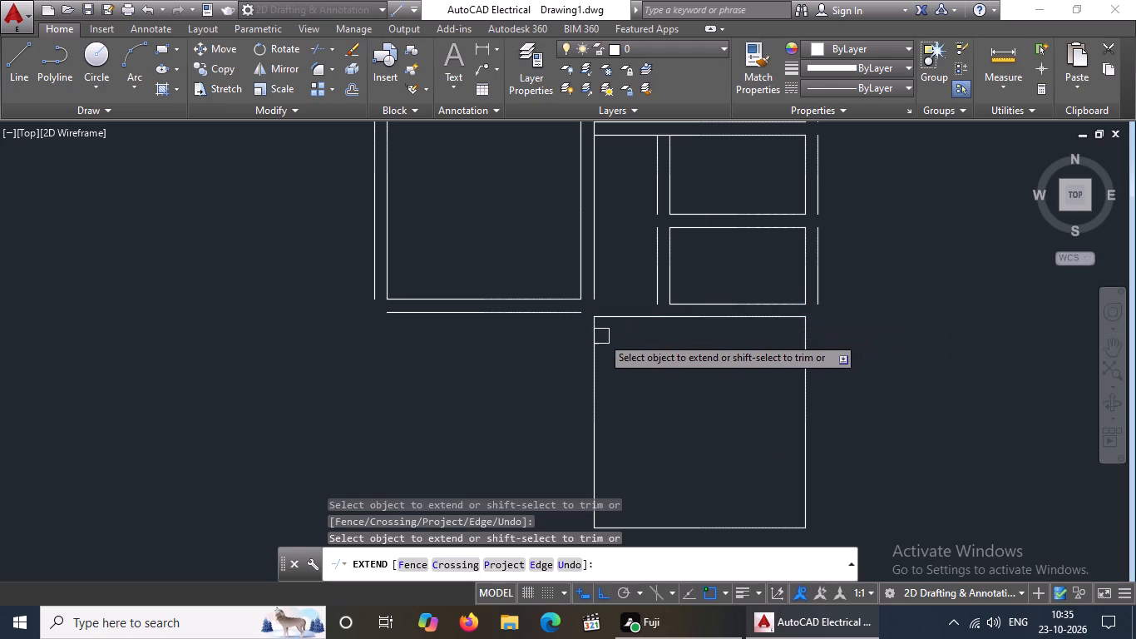
pyautogui.scroll(6, 591, 333)
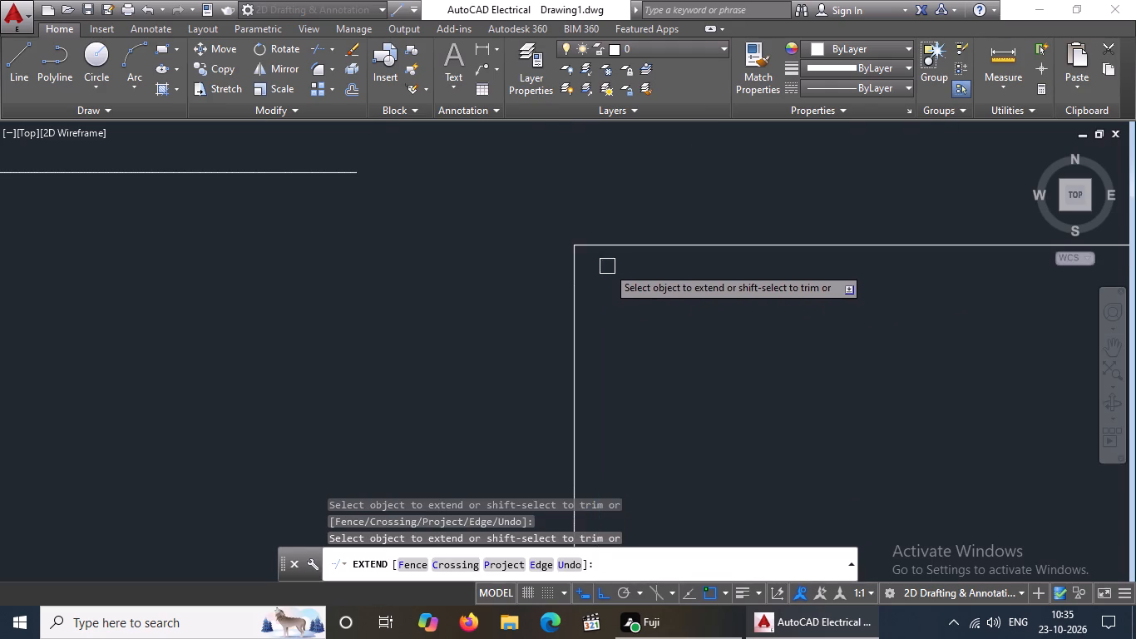
pyautogui.press('Escape')
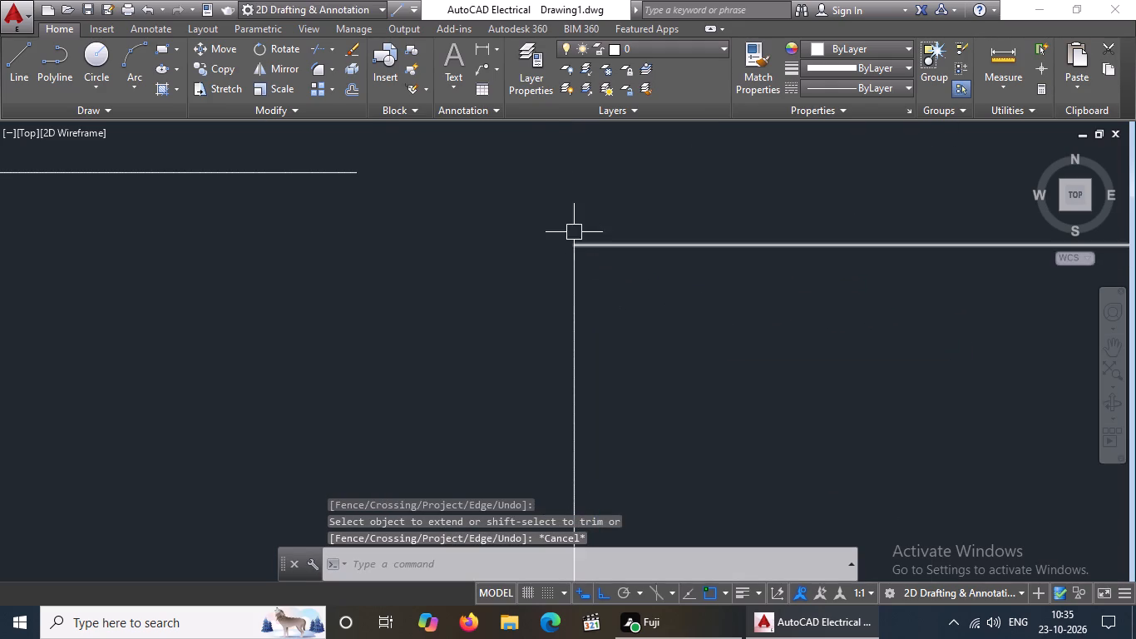
pyautogui.scroll(3, 587, 244)
pyautogui.scroll(4, 504, 232)
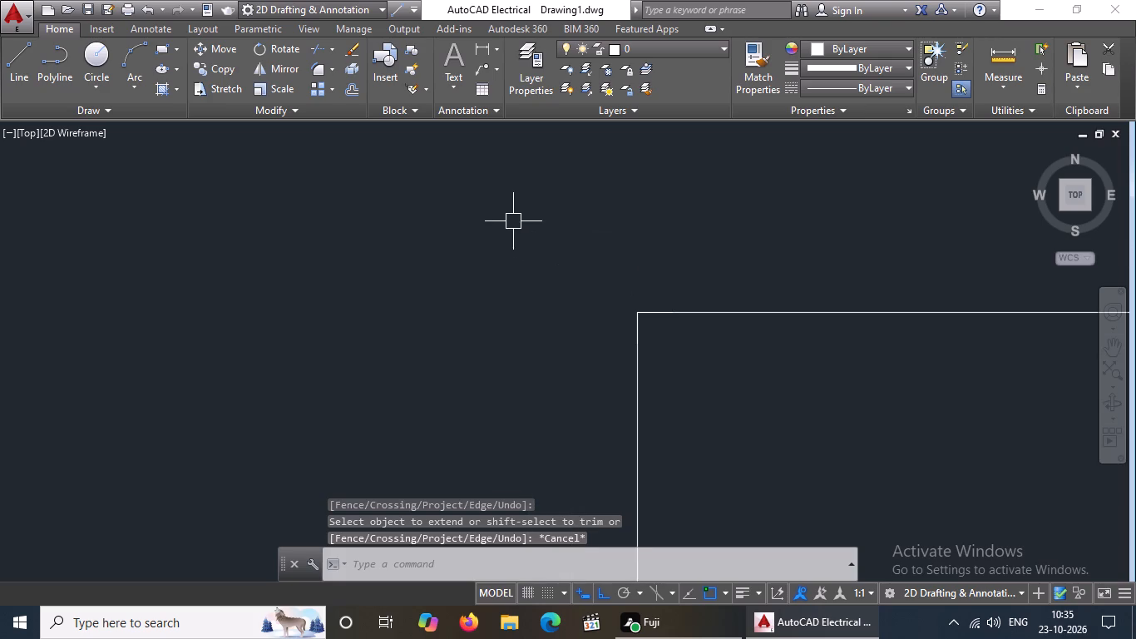
# Offset all four sides of the new 12' room outward by 9" to form its outer wall lines.
pyautogui.scroll(-16, 667, 300)
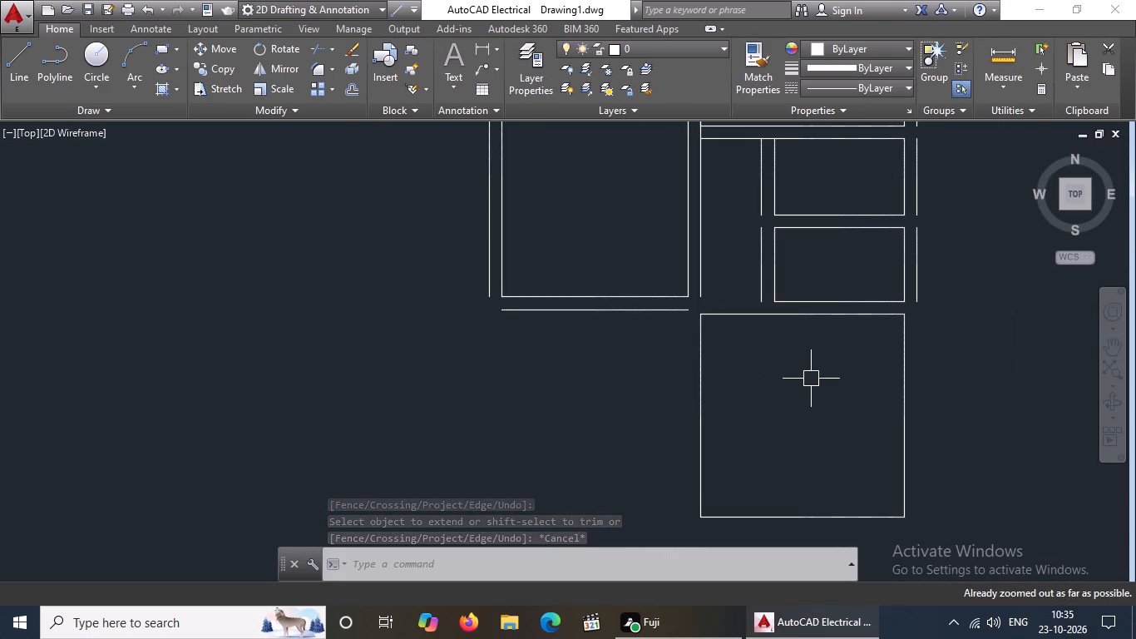
pyautogui.moveTo(779, 323); pyautogui.dragTo(655, 249, button='middle')
pyautogui.press('Escape')
pyautogui.press('o')
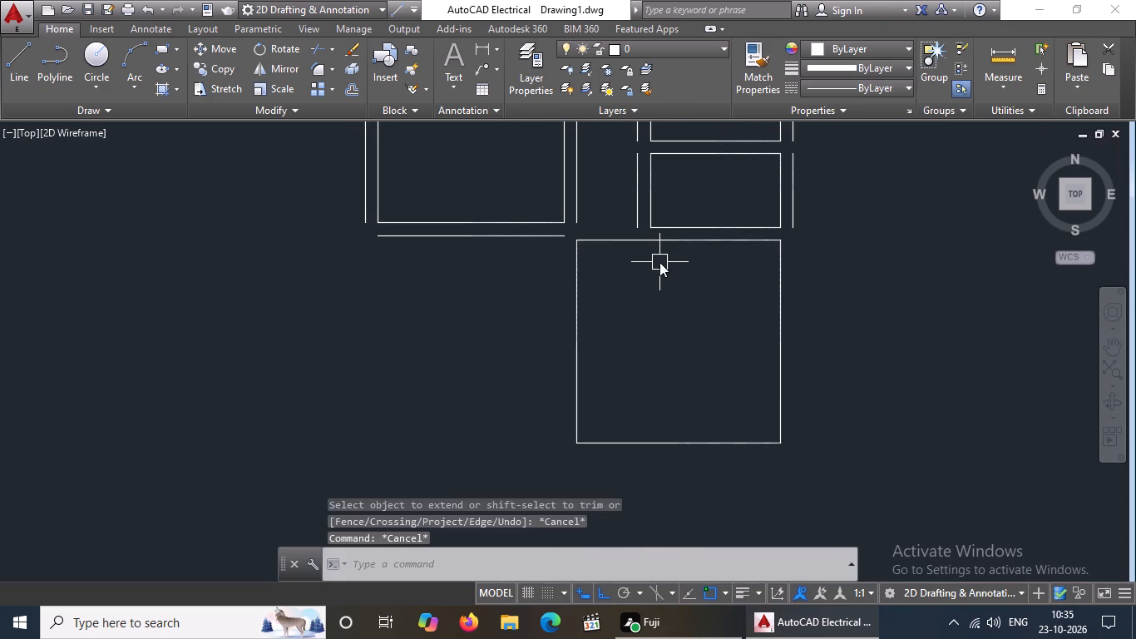
pyautogui.press('Return')
pyautogui.press('9')
pyautogui.hotkey('shift', '"')
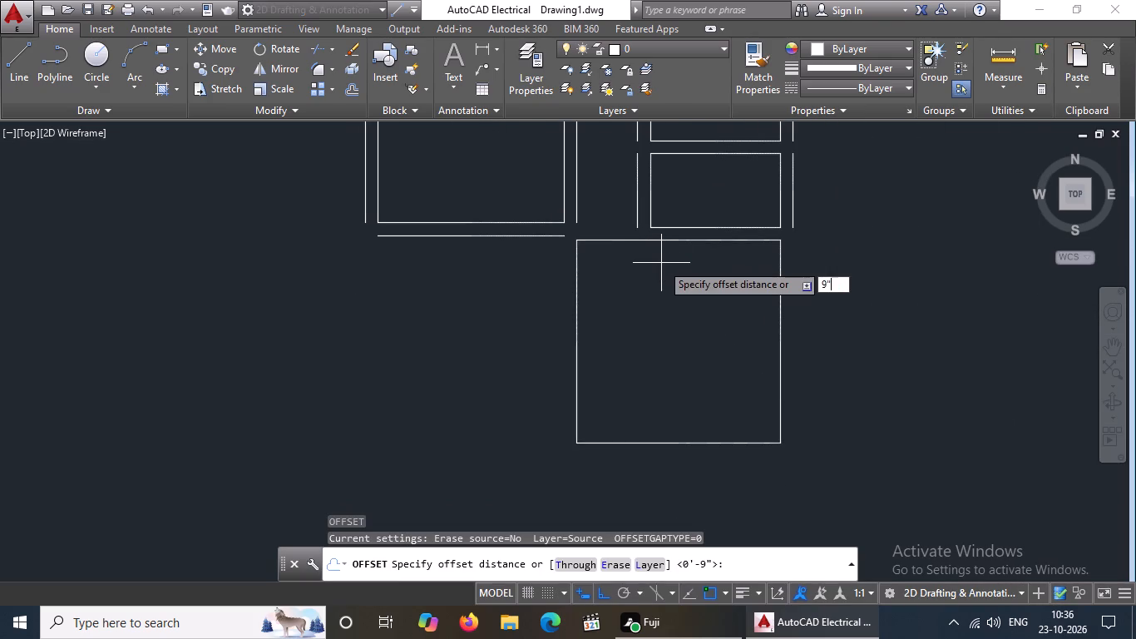
pyautogui.press('Return')
pyautogui.click(604, 237)
pyautogui.click(602, 222)
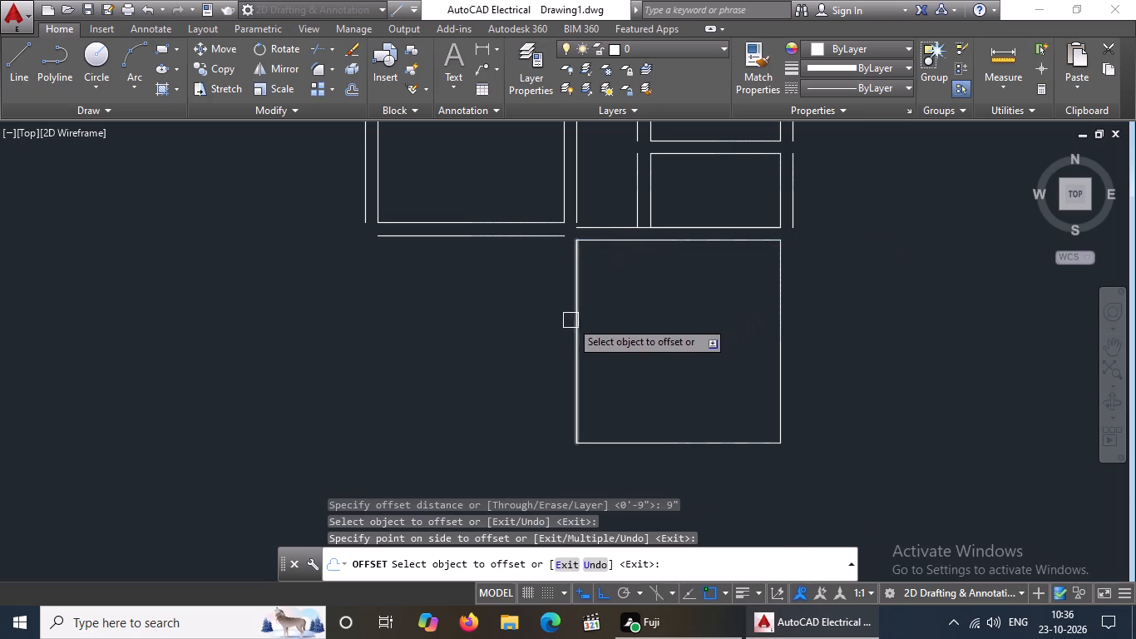
pyautogui.click(579, 308)
pyautogui.click(542, 315)
pyautogui.moveTo(776, 314); pyautogui.dragTo(783, 314)
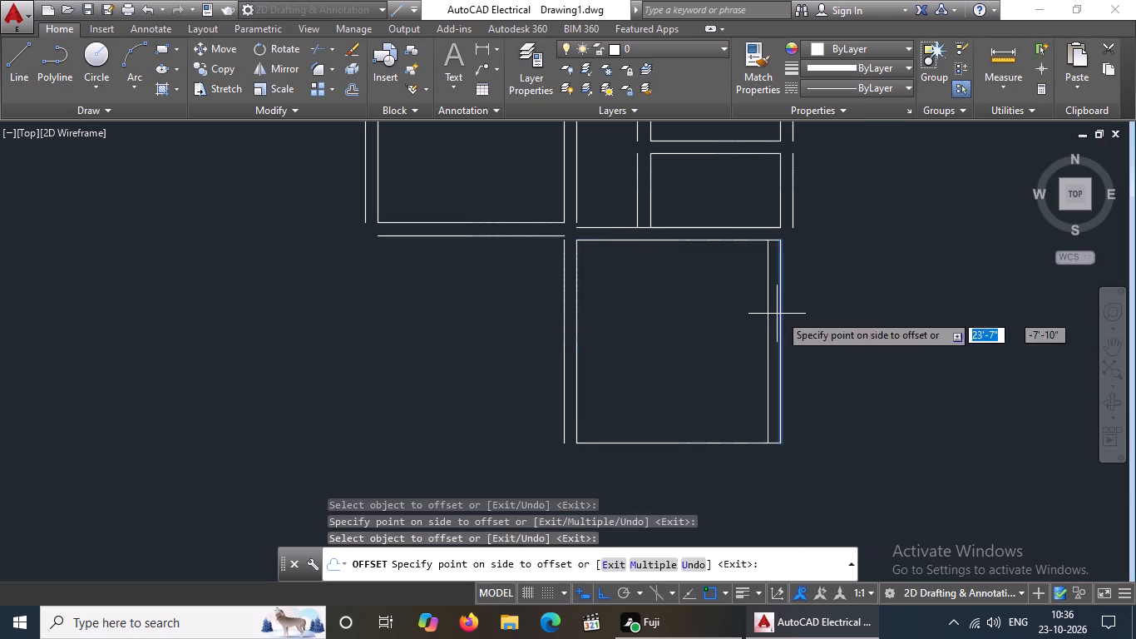
pyautogui.moveTo(783, 314); pyautogui.dragTo(793, 314)
pyautogui.moveTo(818, 314); pyautogui.dragTo(801, 345)
pyautogui.moveTo(650, 441); pyautogui.dragTo(654, 523)
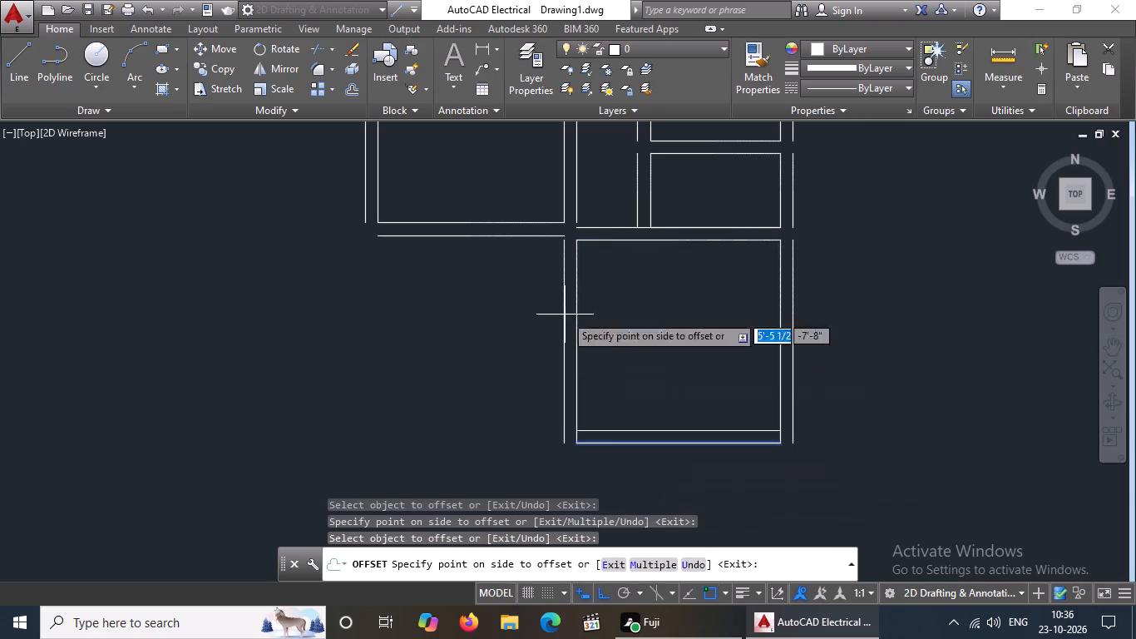
pyautogui.click(780, 470)
pyautogui.press('Escape')
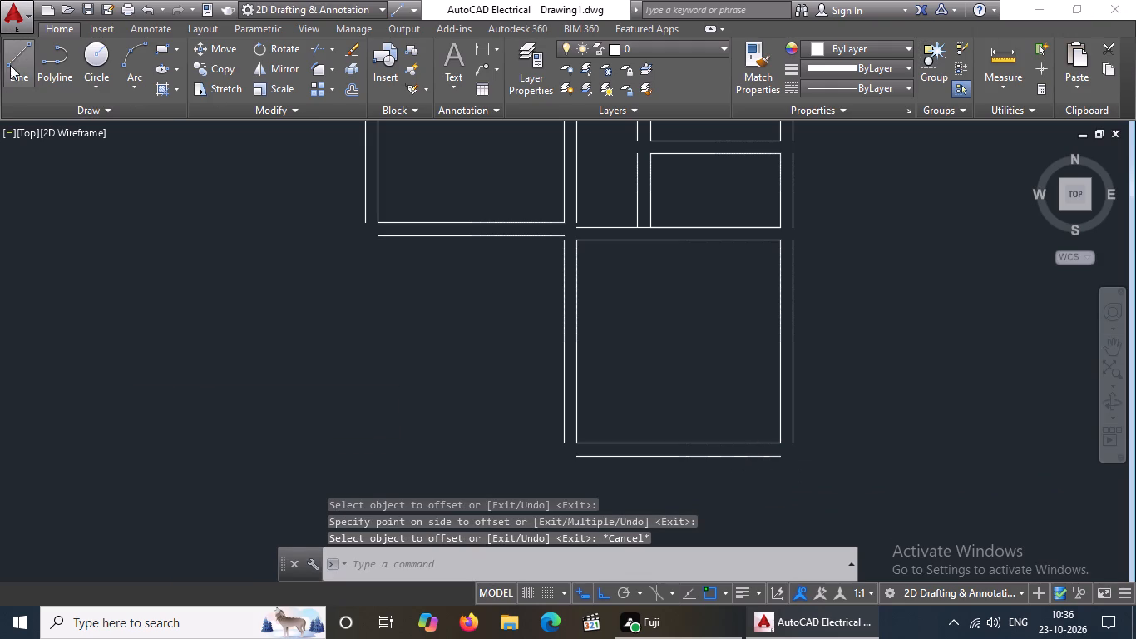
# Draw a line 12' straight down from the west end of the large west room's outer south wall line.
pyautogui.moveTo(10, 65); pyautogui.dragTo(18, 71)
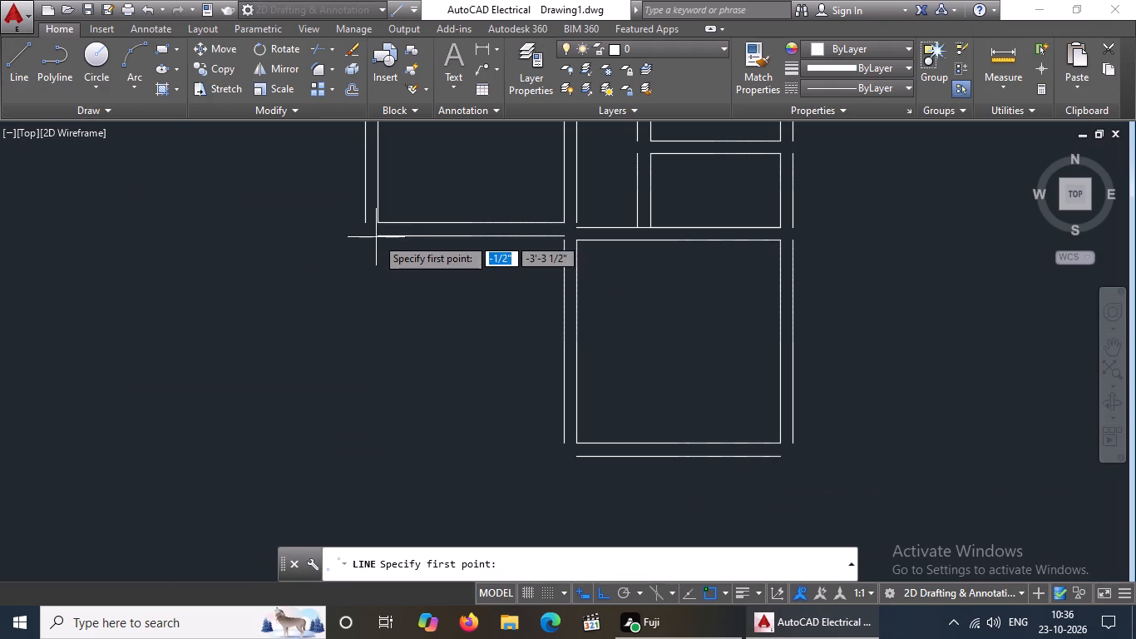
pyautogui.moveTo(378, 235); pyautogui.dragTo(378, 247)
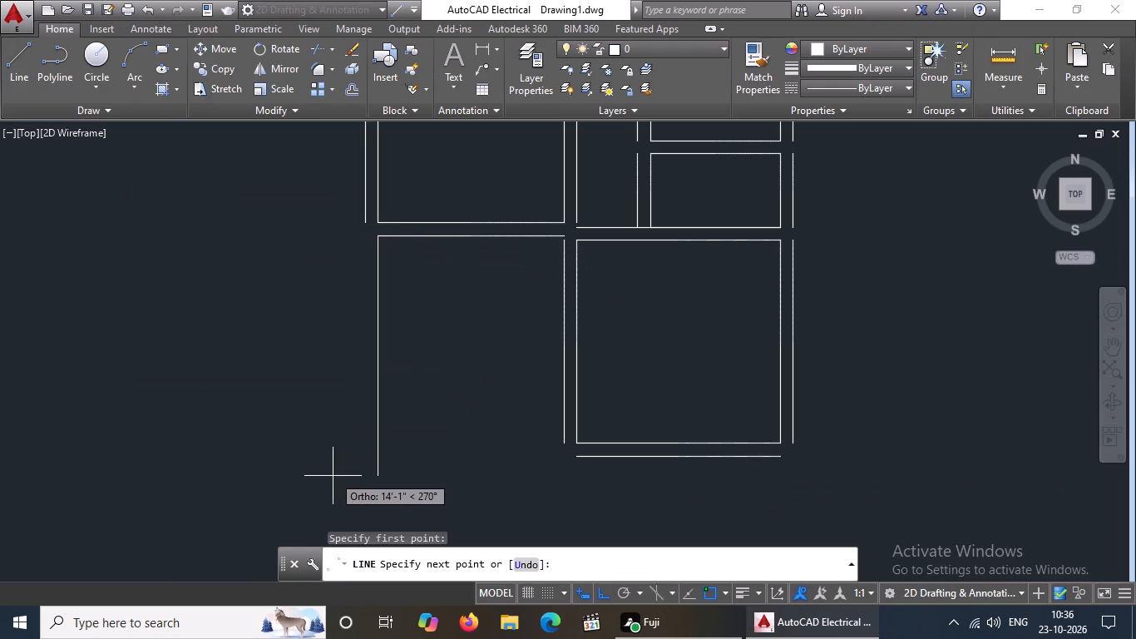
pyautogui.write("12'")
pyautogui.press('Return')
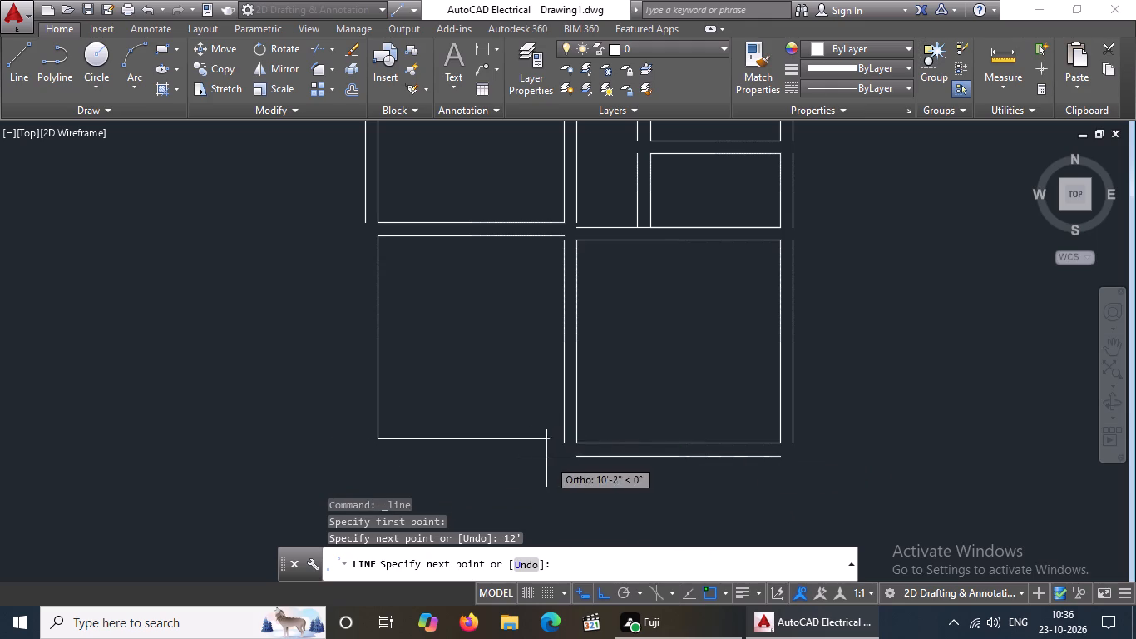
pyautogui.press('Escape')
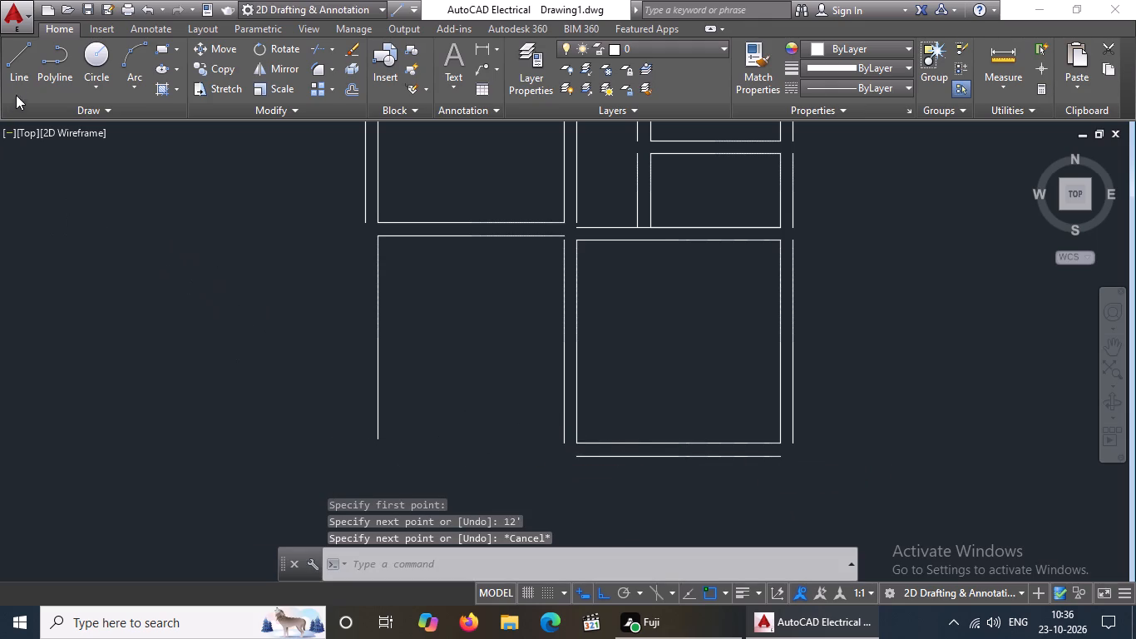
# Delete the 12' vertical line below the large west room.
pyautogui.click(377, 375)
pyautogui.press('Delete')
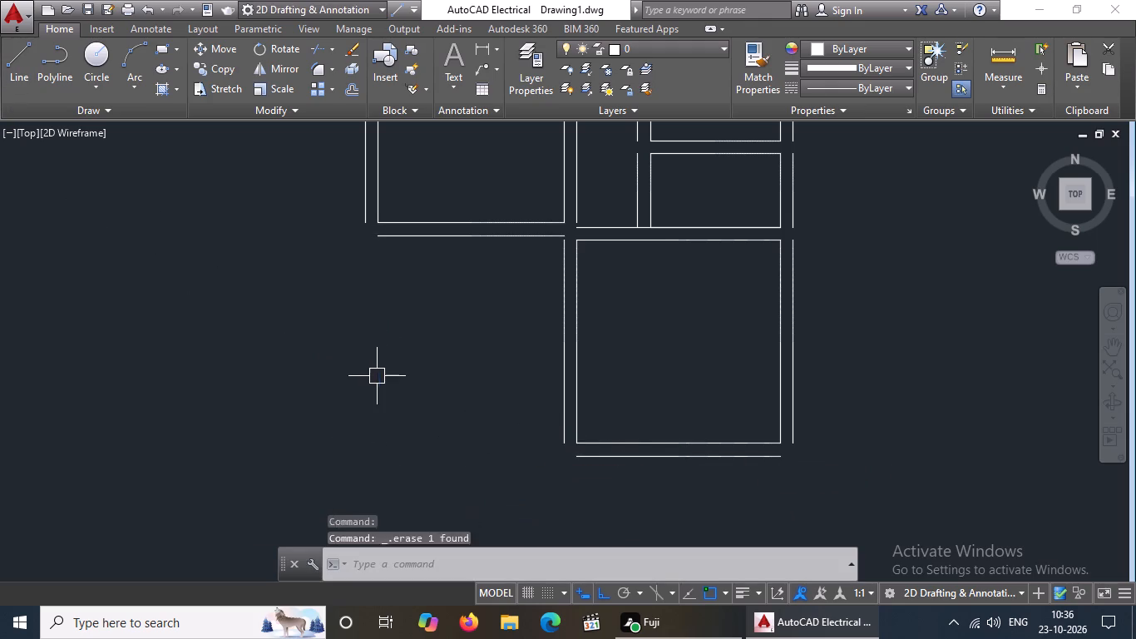
# Start a horizontal line heading west from the south end of the new room's outer west wall line.
pyautogui.click(23, 73)
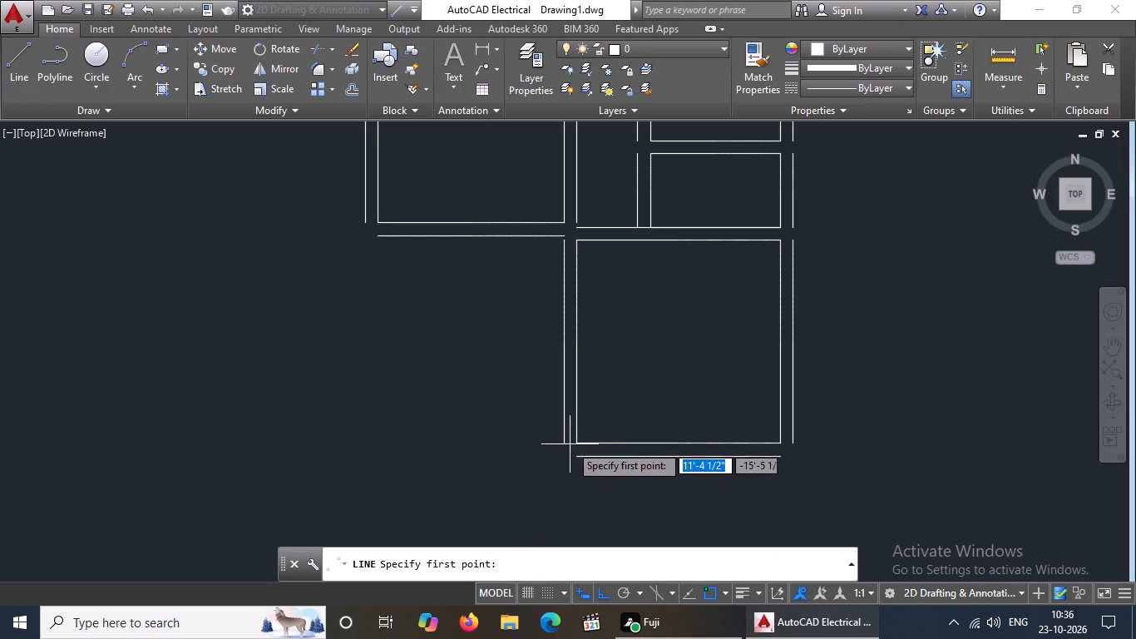
pyautogui.moveTo(566, 443); pyautogui.dragTo(557, 447)
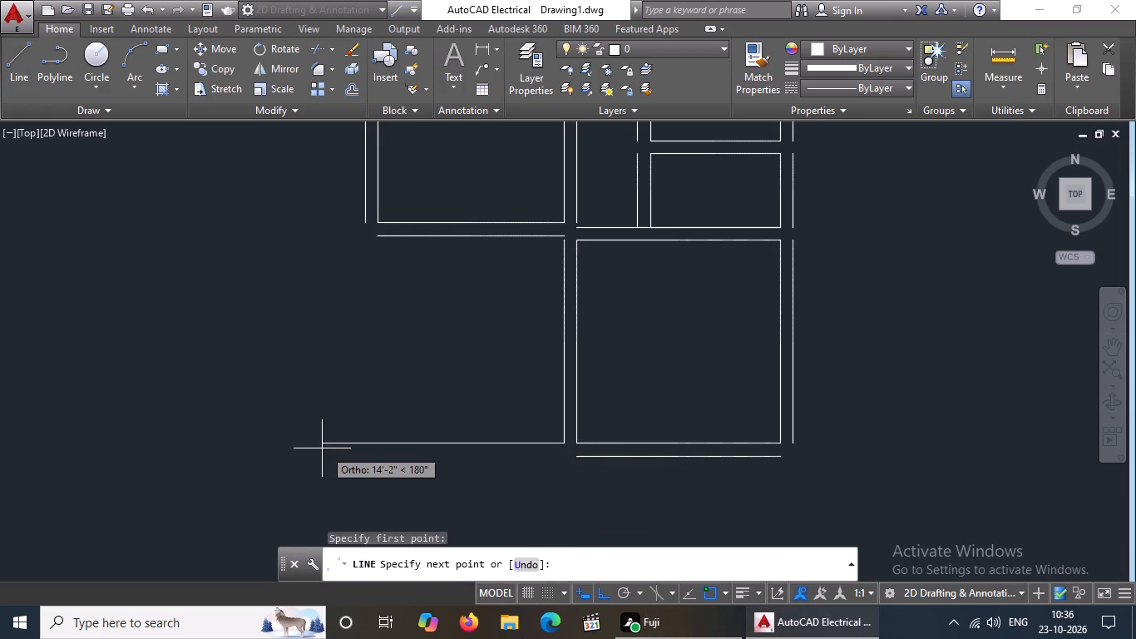
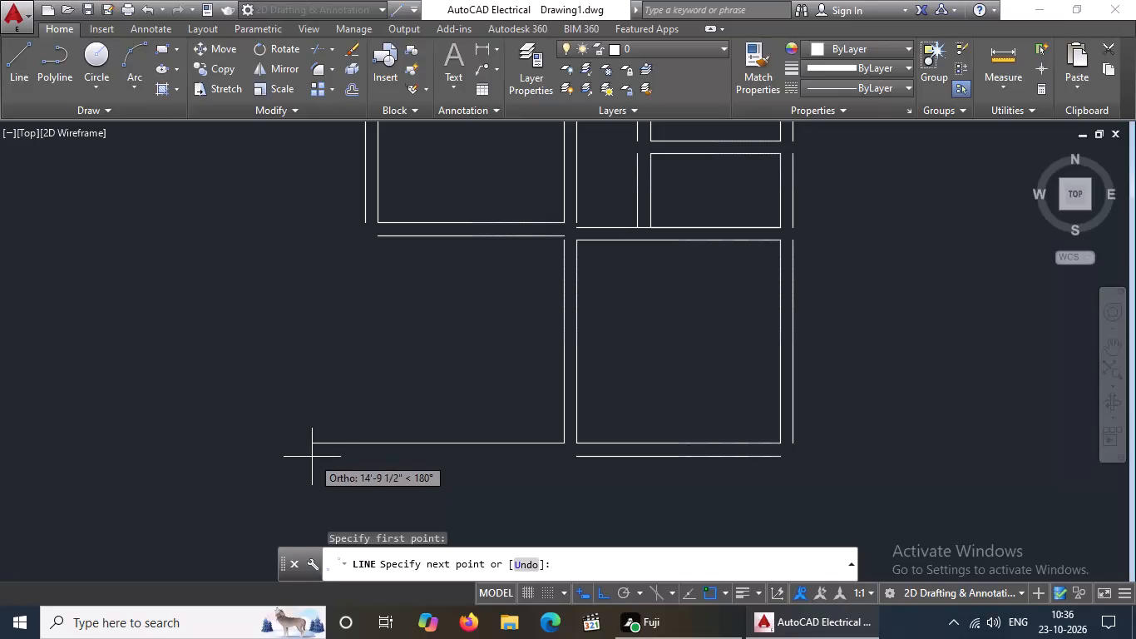
# Run the line 11' west, and close it north to the west end of the large west room's outer south wall line.
pyautogui.write("11'")
pyautogui.press('Return')
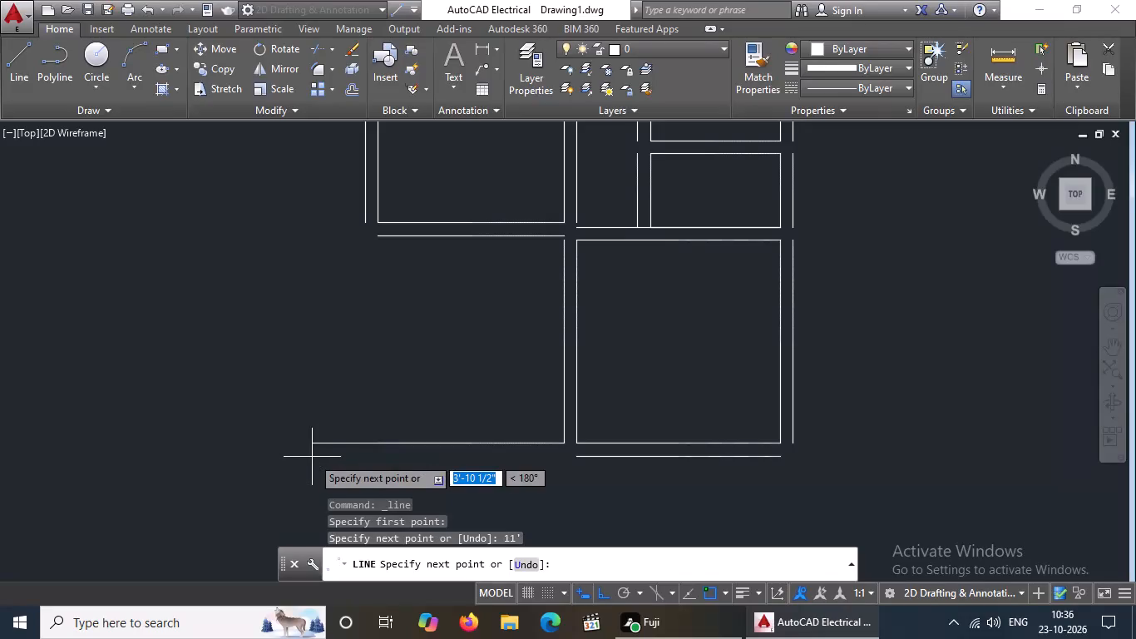
pyautogui.click(383, 235)
pyautogui.press('Escape')
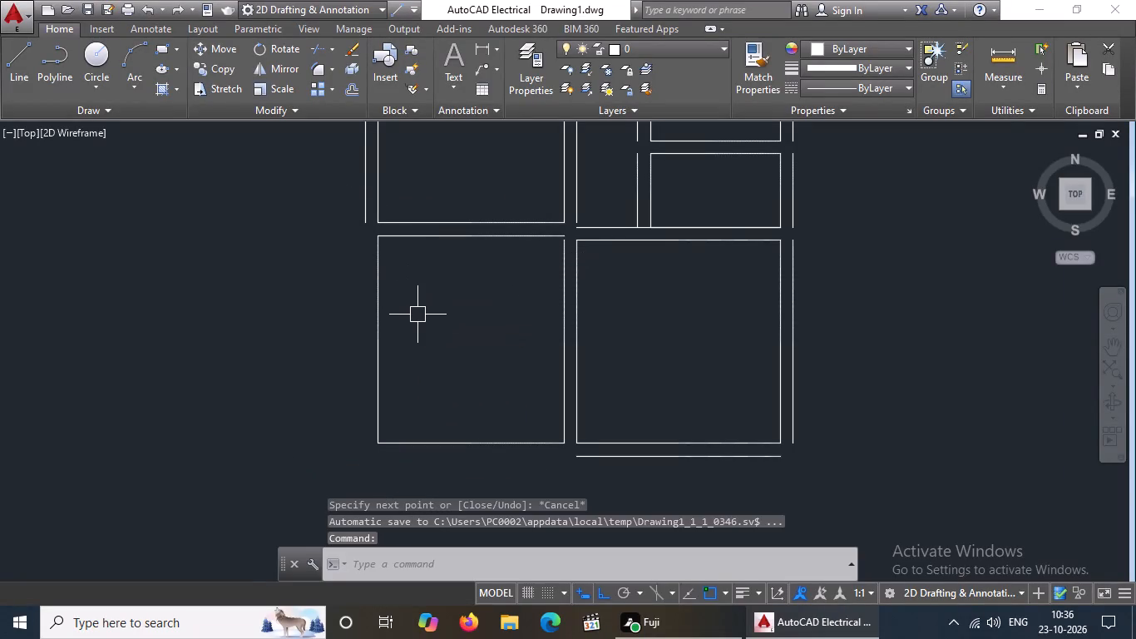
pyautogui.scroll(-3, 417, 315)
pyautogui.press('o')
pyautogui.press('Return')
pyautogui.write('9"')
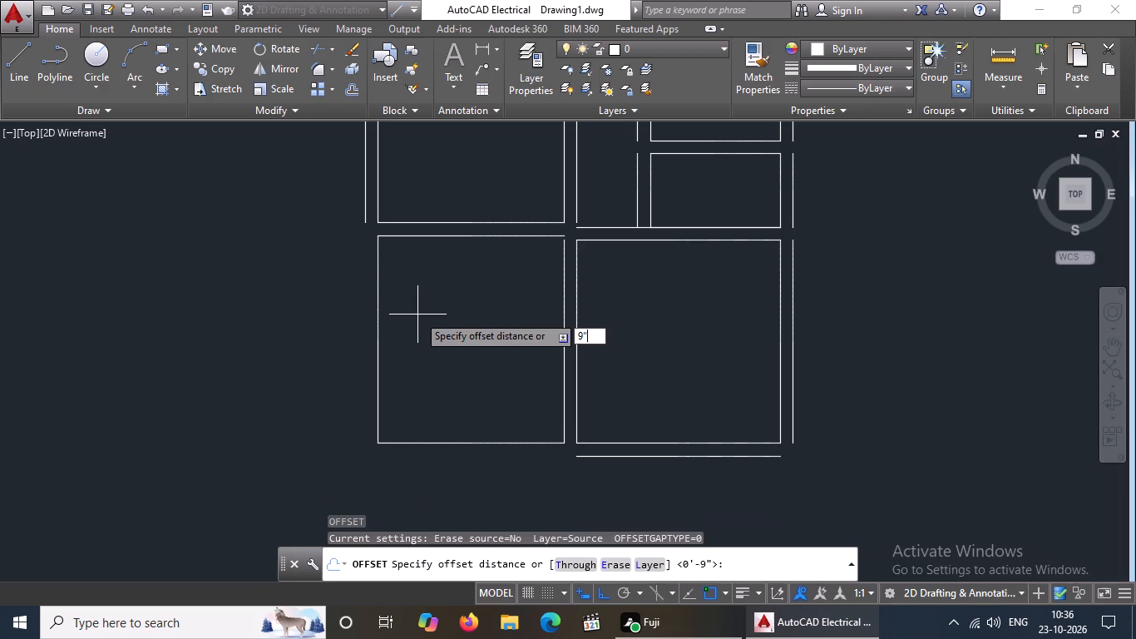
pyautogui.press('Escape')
# Offset the new southwest room's west and south sides outward by 9" to form its outer wall lines.
pyautogui.press('o')
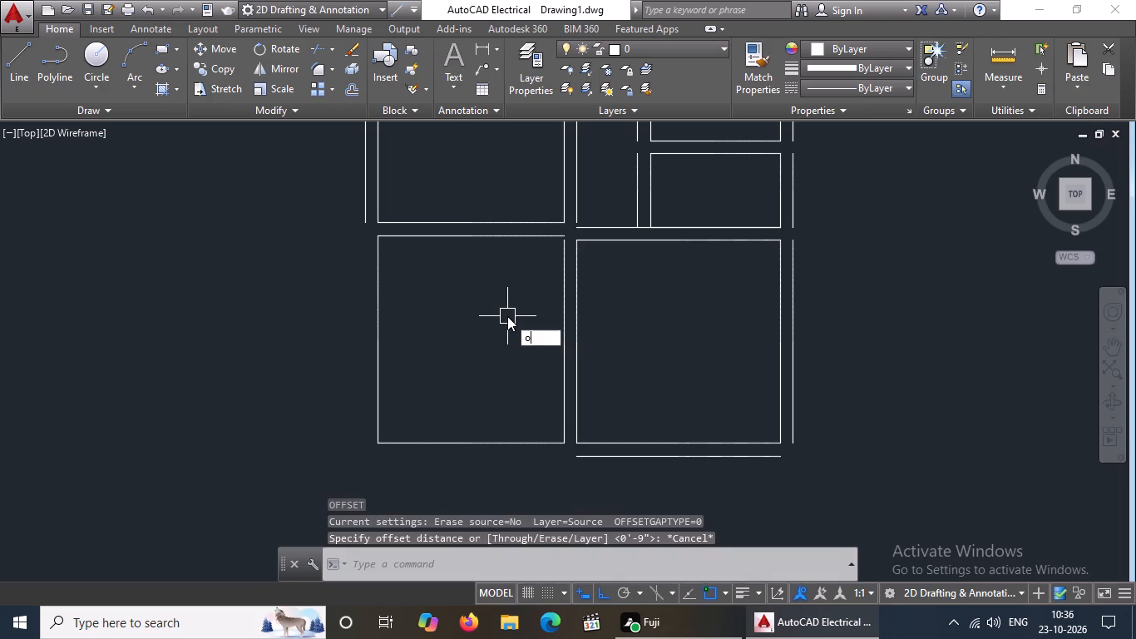
pyautogui.press('Return')
pyautogui.write('9"')
pyautogui.press('Return')
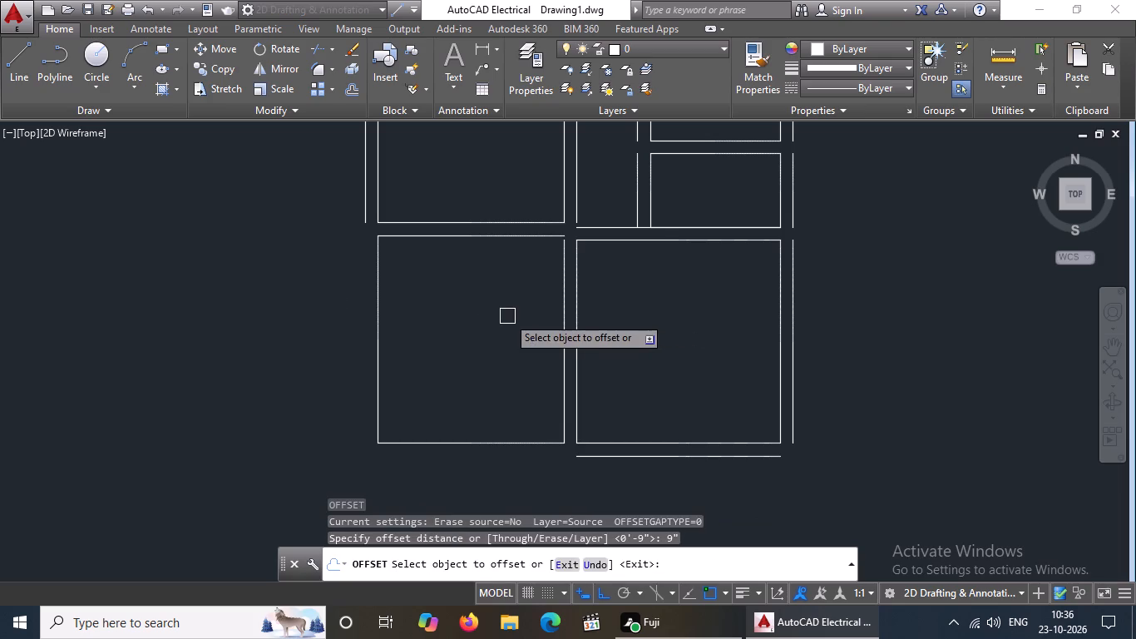
pyautogui.click(375, 294)
pyautogui.moveTo(308, 322); pyautogui.dragTo(319, 329)
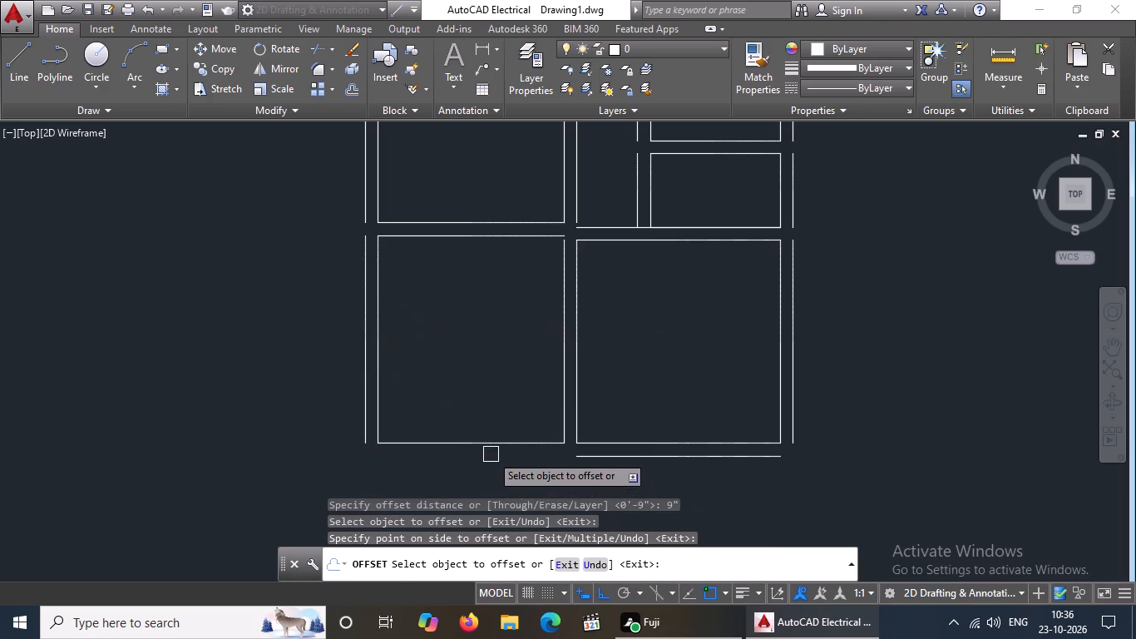
pyautogui.moveTo(488, 445); pyautogui.dragTo(488, 463)
pyautogui.click(487, 474)
pyautogui.scroll(-6, 577, 446)
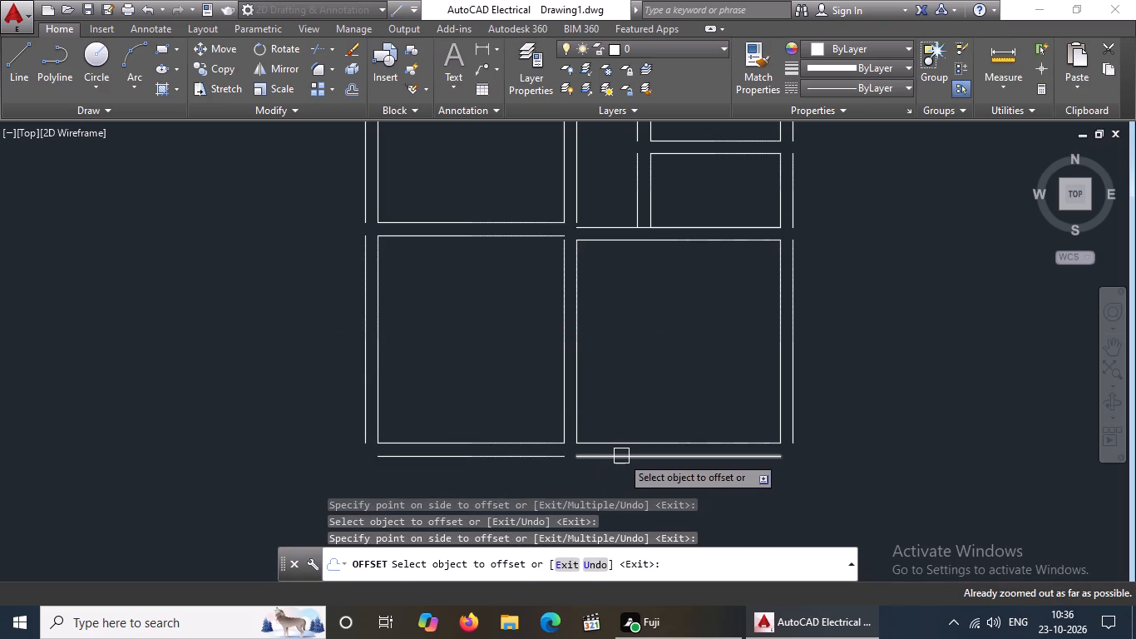
pyautogui.scroll(-2, 621, 456)
pyautogui.moveTo(630, 396); pyautogui.dragTo(658, 194, button='middle')
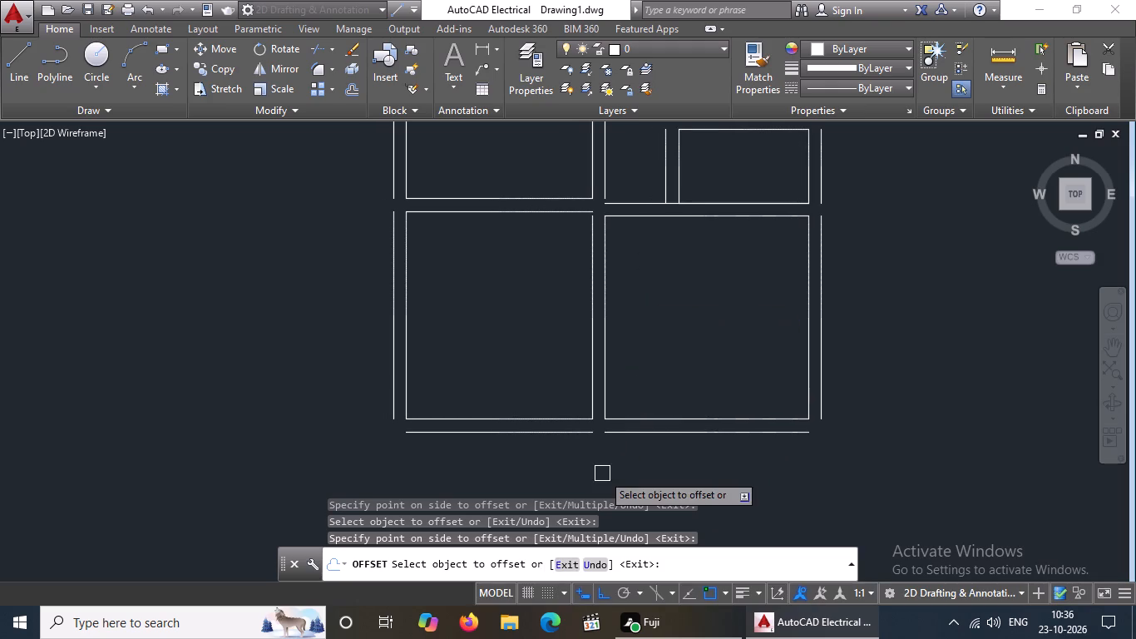
pyautogui.press('Escape')
# From the west end of the southwest room's outer south line, draw 7'10" south, 11'10" east, and up to the southeast room's outer south line.
pyautogui.click(13, 61)
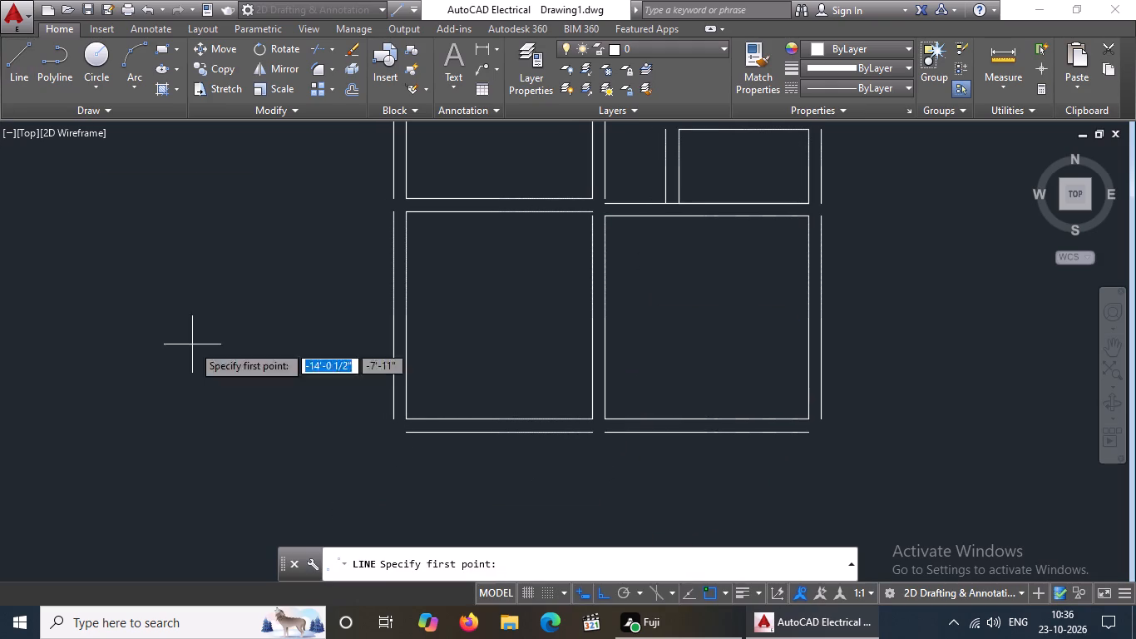
pyautogui.moveTo(408, 433); pyautogui.dragTo(409, 464)
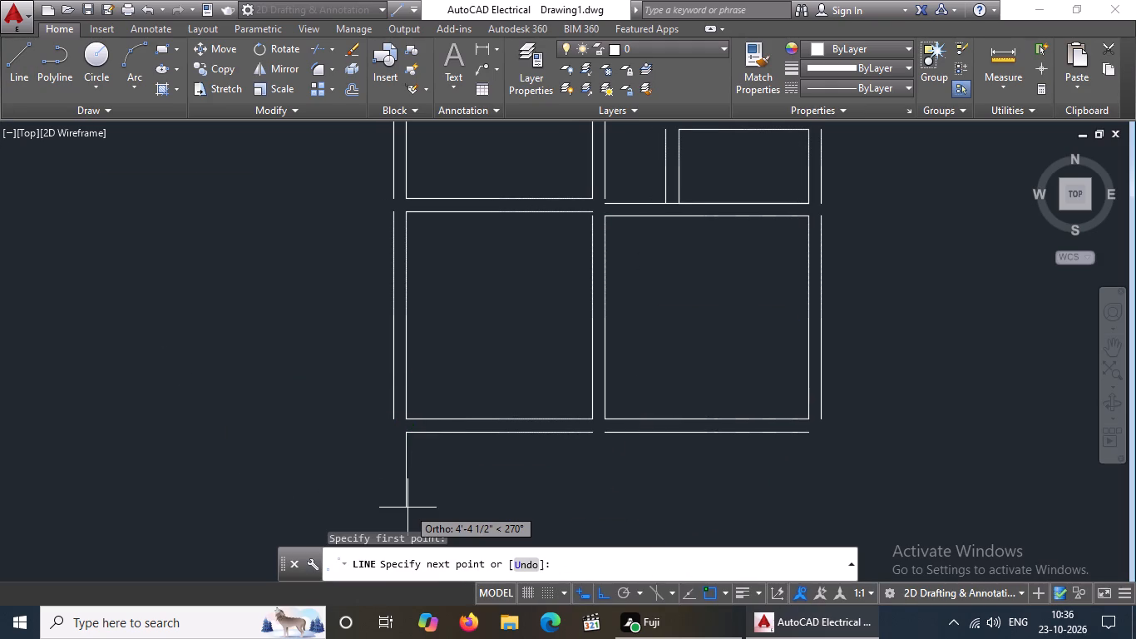
pyautogui.write("7'")
pyautogui.write('10"')
pyautogui.press('Return')
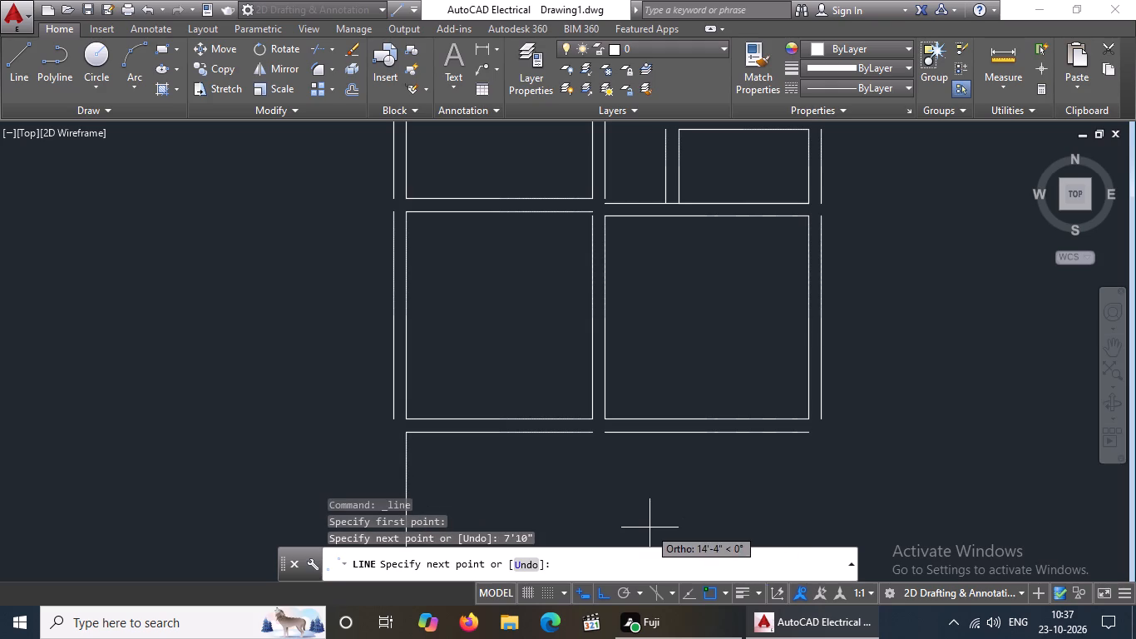
pyautogui.scroll(-4, 649, 528)
pyautogui.scroll(1, 641, 508)
pyautogui.moveTo(640, 503); pyautogui.dragTo(639, 342, button='middle')
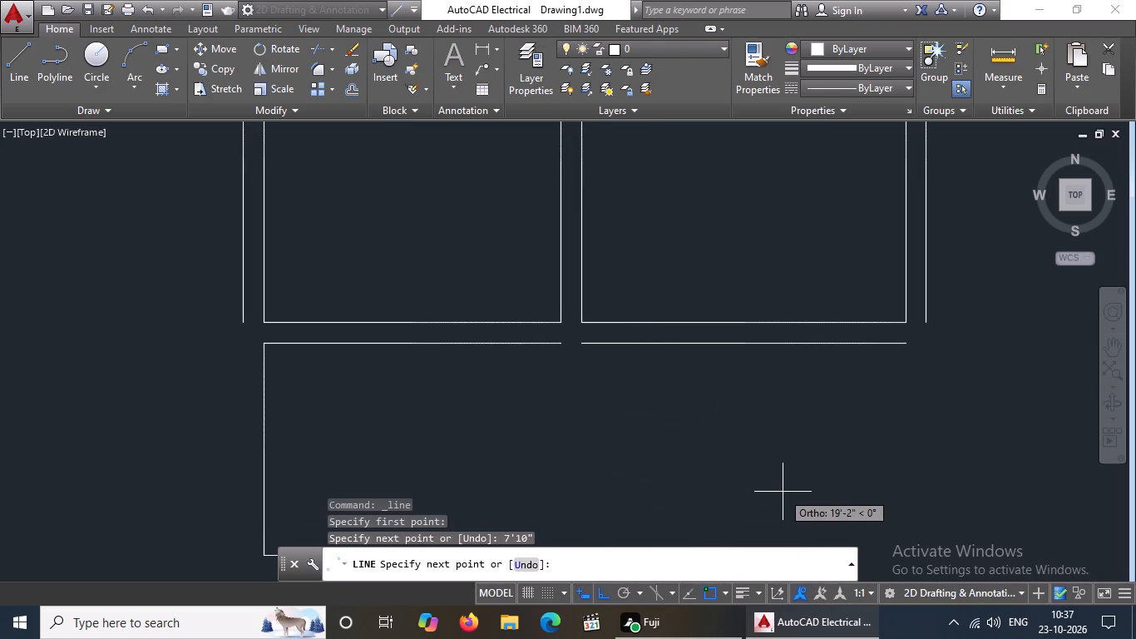
pyautogui.write('11\'10"')
pyautogui.press('Return')
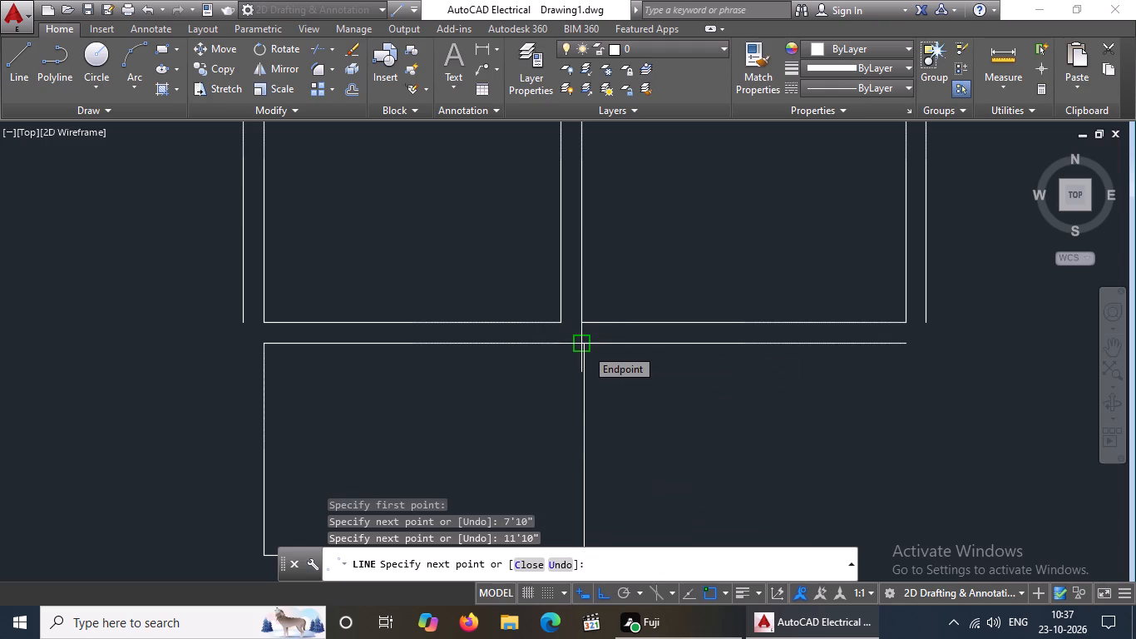
pyautogui.click(586, 350)
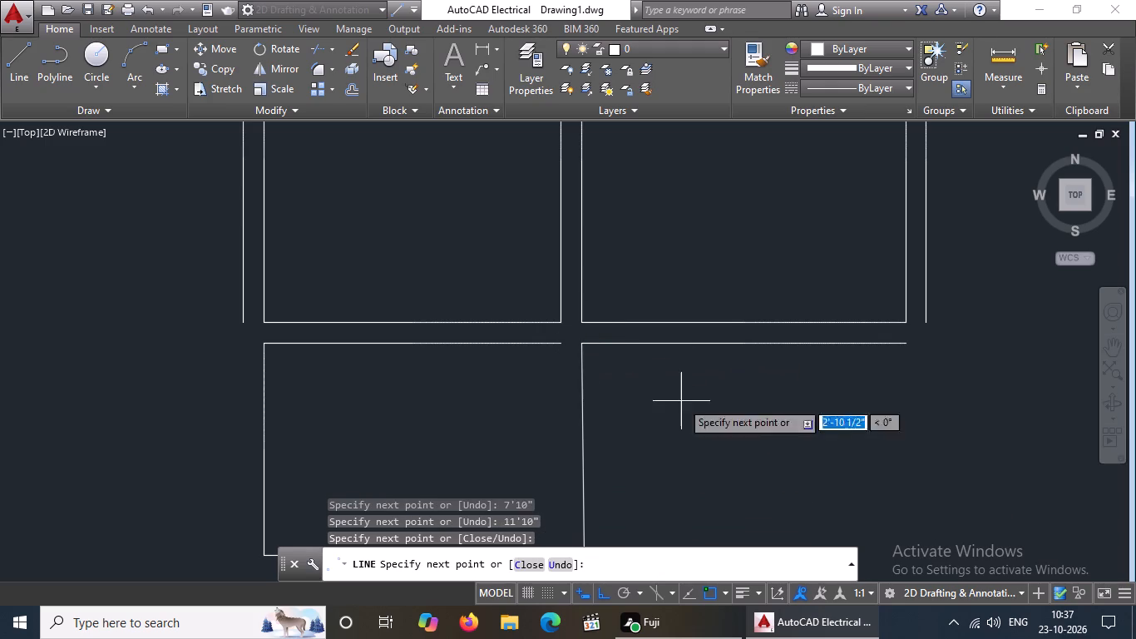
pyautogui.press('Escape')
# Offset the west and south sides of the new southernmost space outward by 9".
pyautogui.scroll(-1, 689, 414)
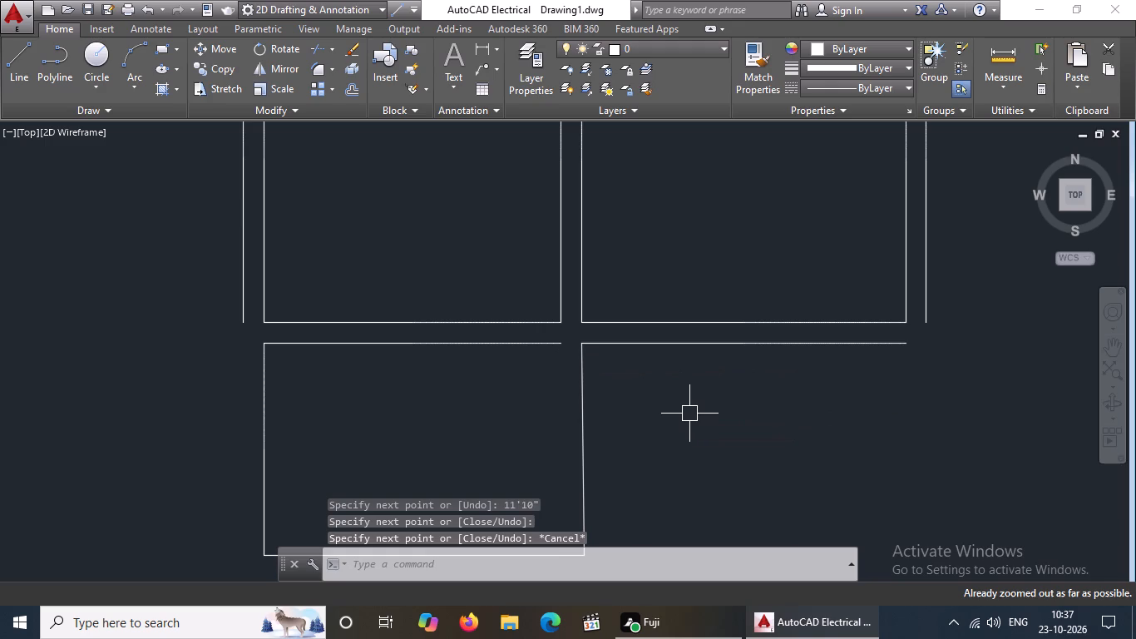
pyautogui.moveTo(686, 414); pyautogui.dragTo(461, 368, button='middle')
pyautogui.moveTo(576, 391); pyautogui.dragTo(600, 353, button='middle')
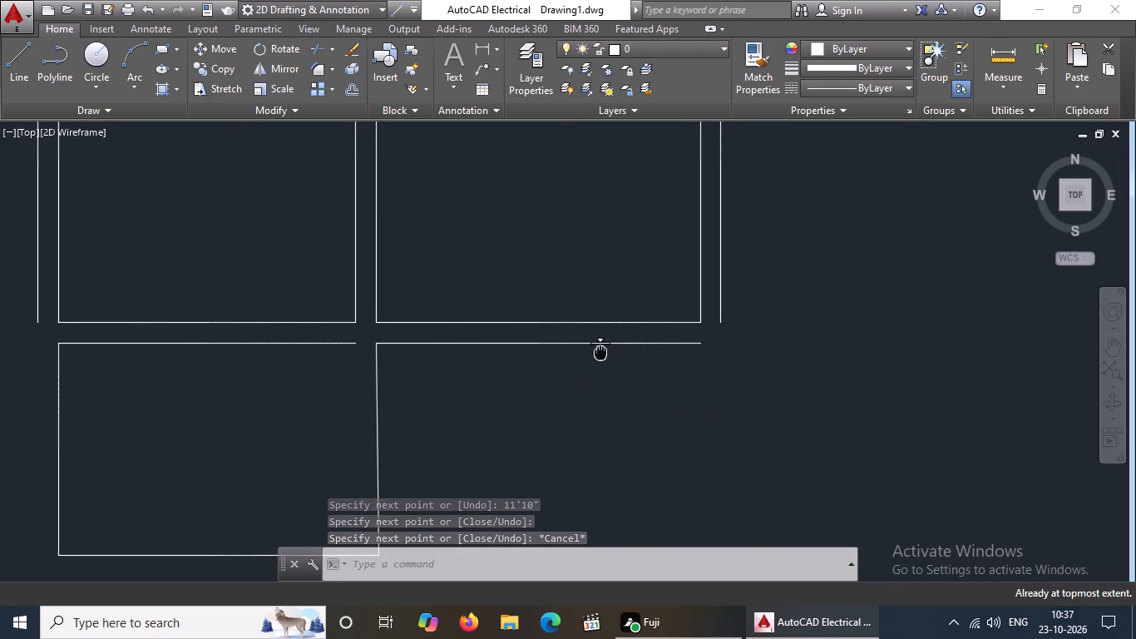
pyautogui.moveTo(600, 353); pyautogui.dragTo(602, 353, button='middle')
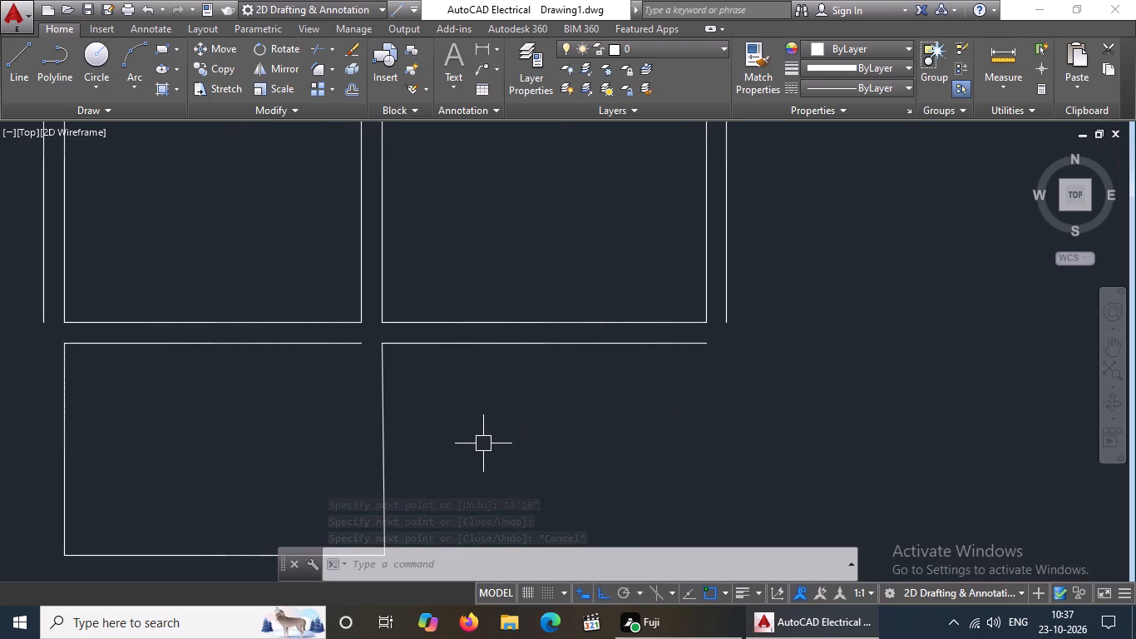
pyautogui.moveTo(484, 443); pyautogui.dragTo(581, 420, button='middle')
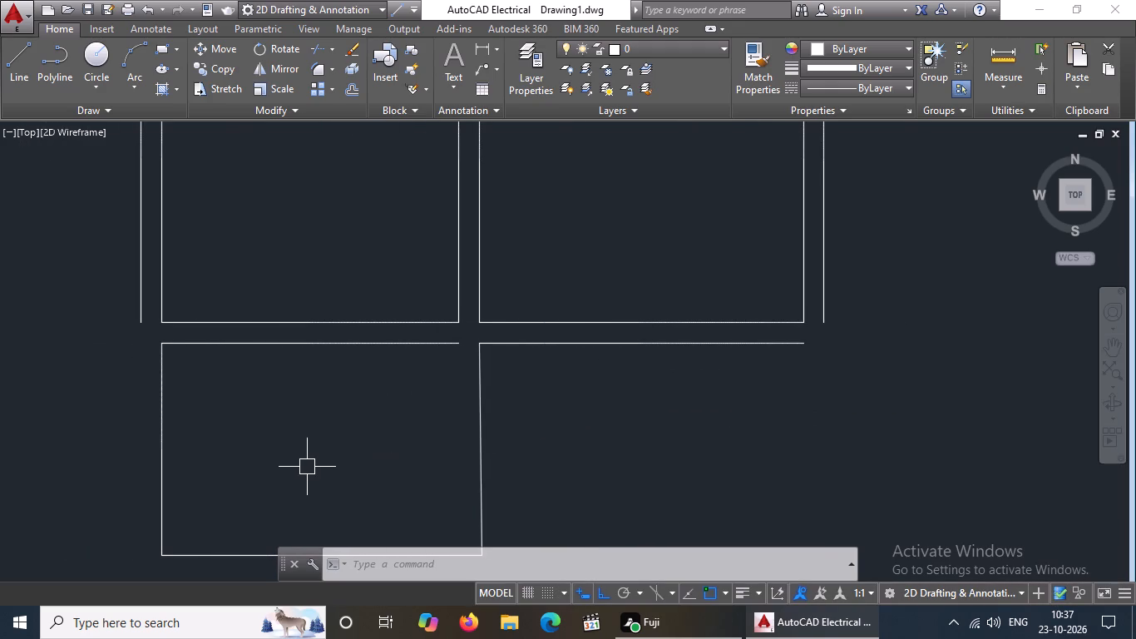
pyautogui.press('Escape')
pyautogui.press('o')
pyautogui.press('Return')
pyautogui.press('9')
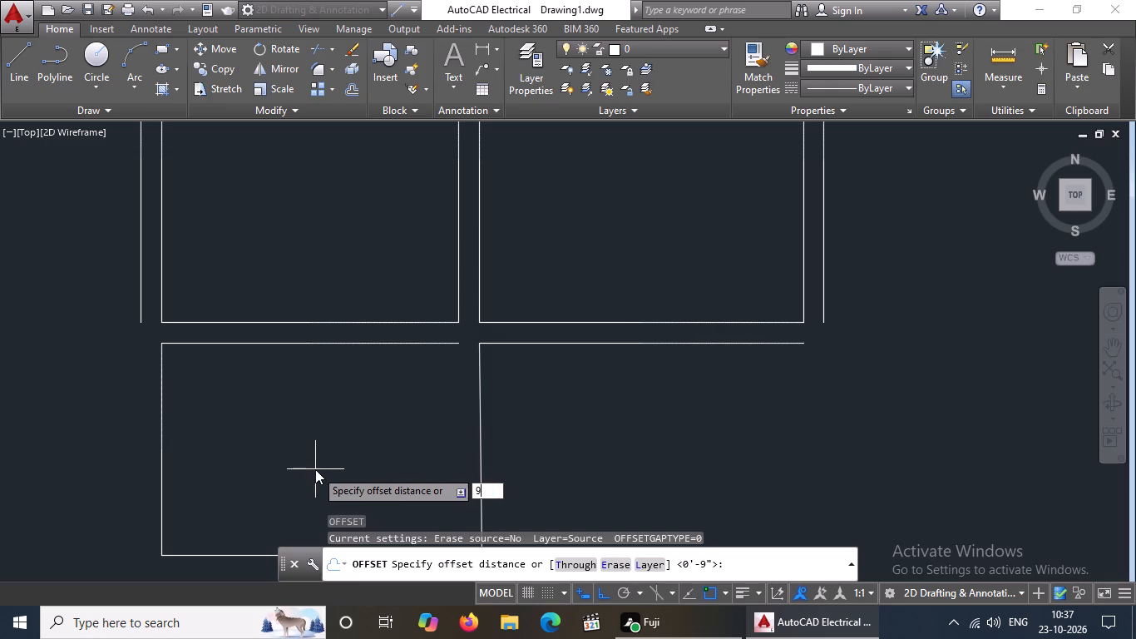
pyautogui.hotkey('shift', '"')
pyautogui.press('Return')
pyautogui.click(160, 458)
pyautogui.click(133, 467)
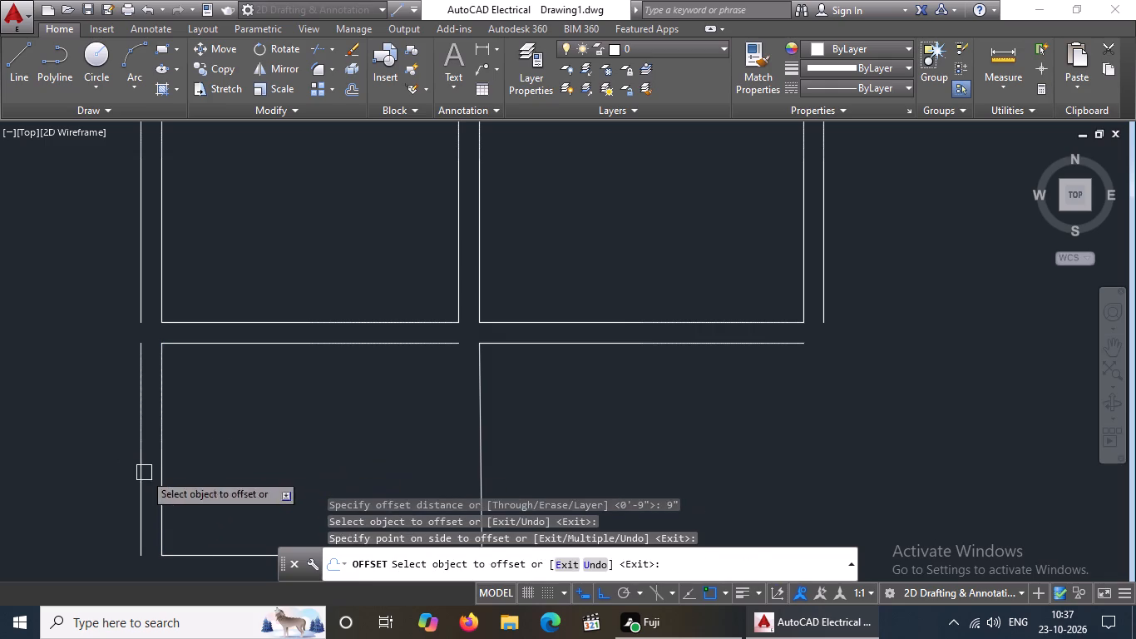
pyautogui.click(211, 555)
pyautogui.click(206, 598)
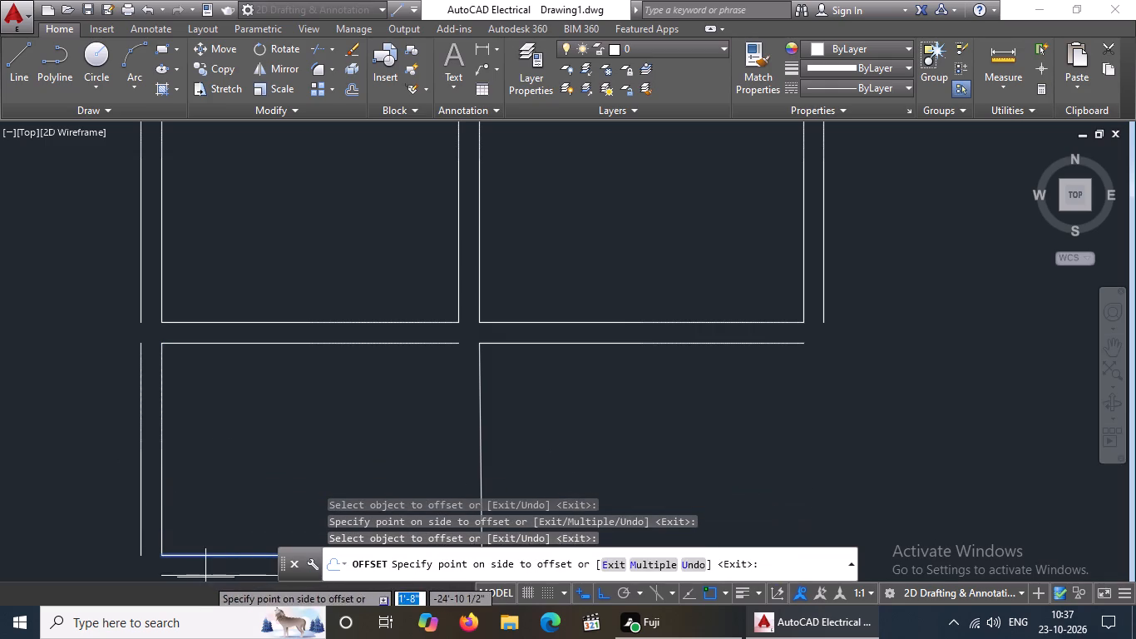
pyautogui.click(205, 577)
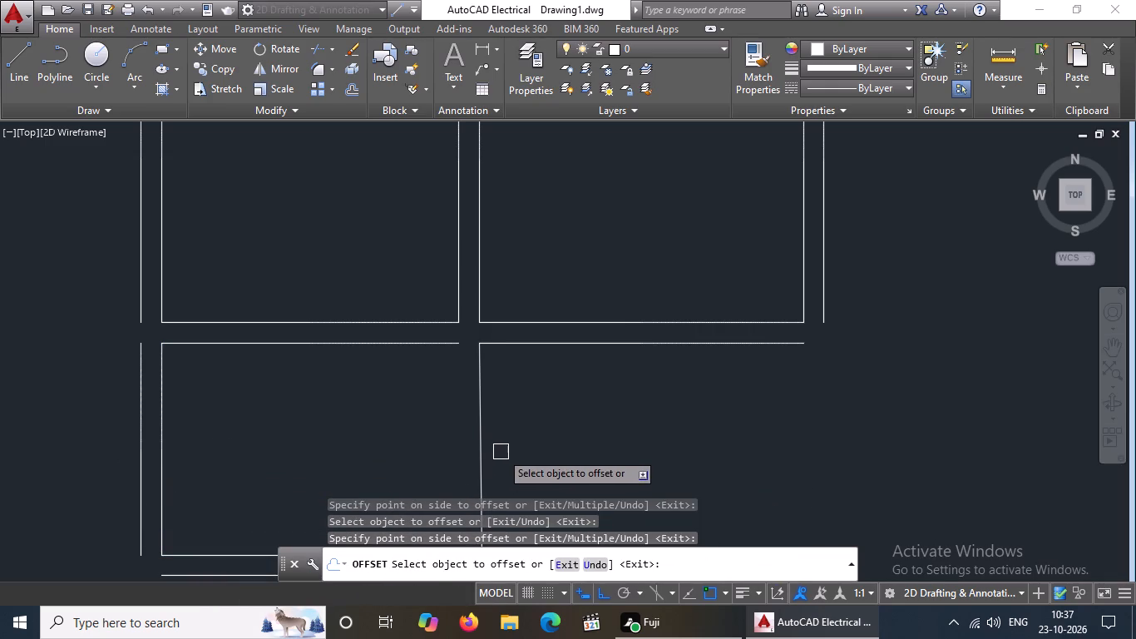
pyautogui.scroll(-1, 501, 450)
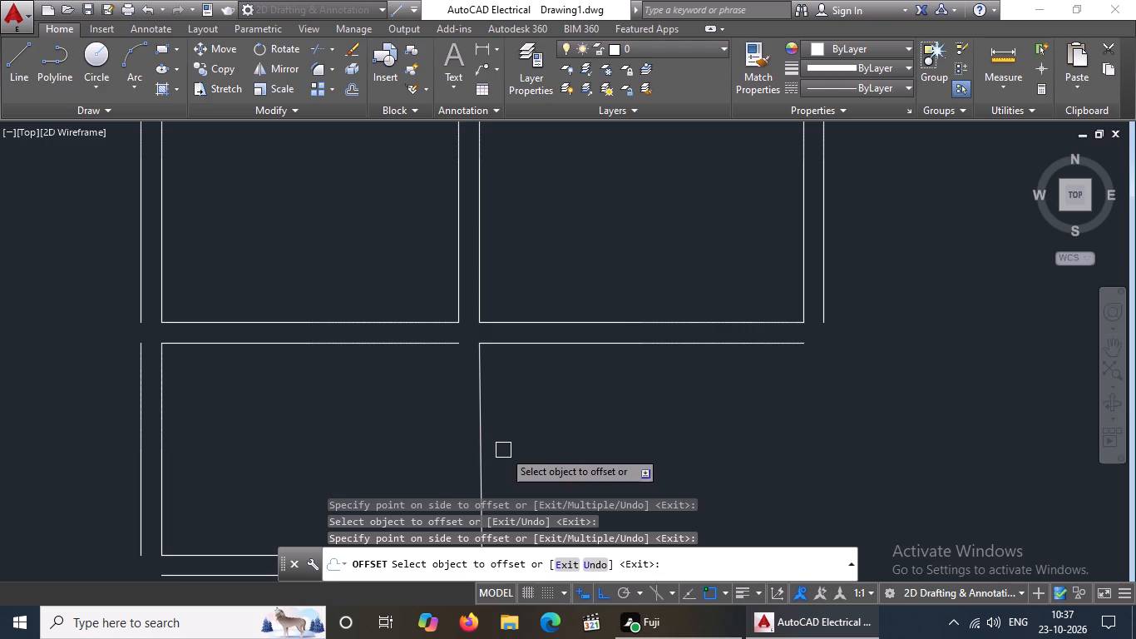
pyautogui.scroll(-10, 506, 442)
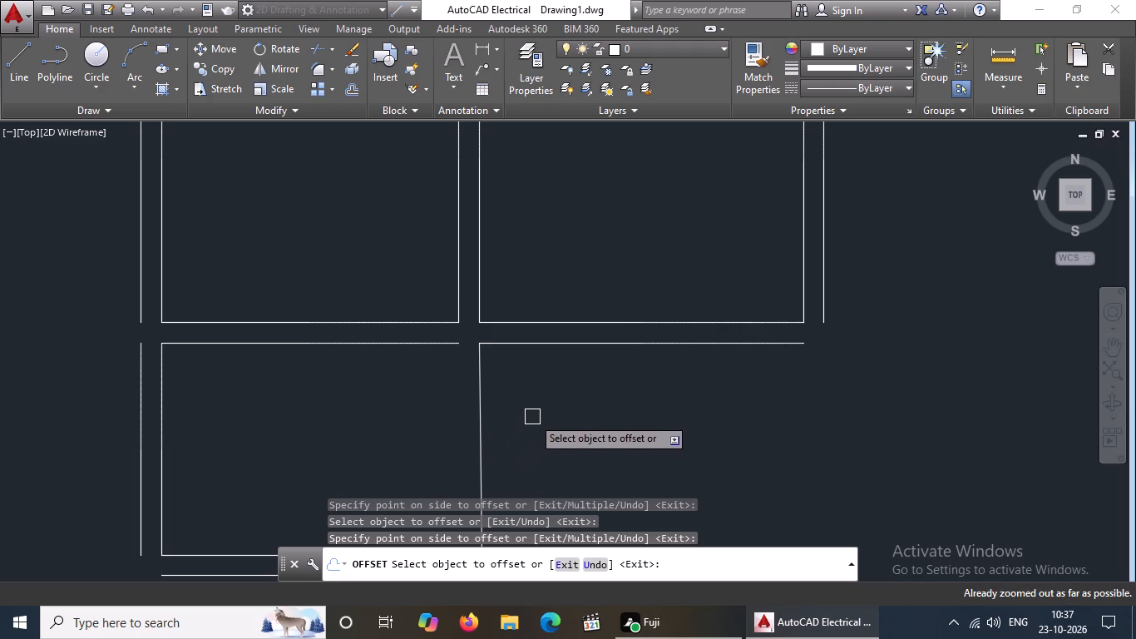
pyautogui.scroll(-4, 532, 417)
pyautogui.moveTo(541, 455); pyautogui.dragTo(541, 546, button='middle')
pyautogui.press('Escape')
pyautogui.press('Escape')
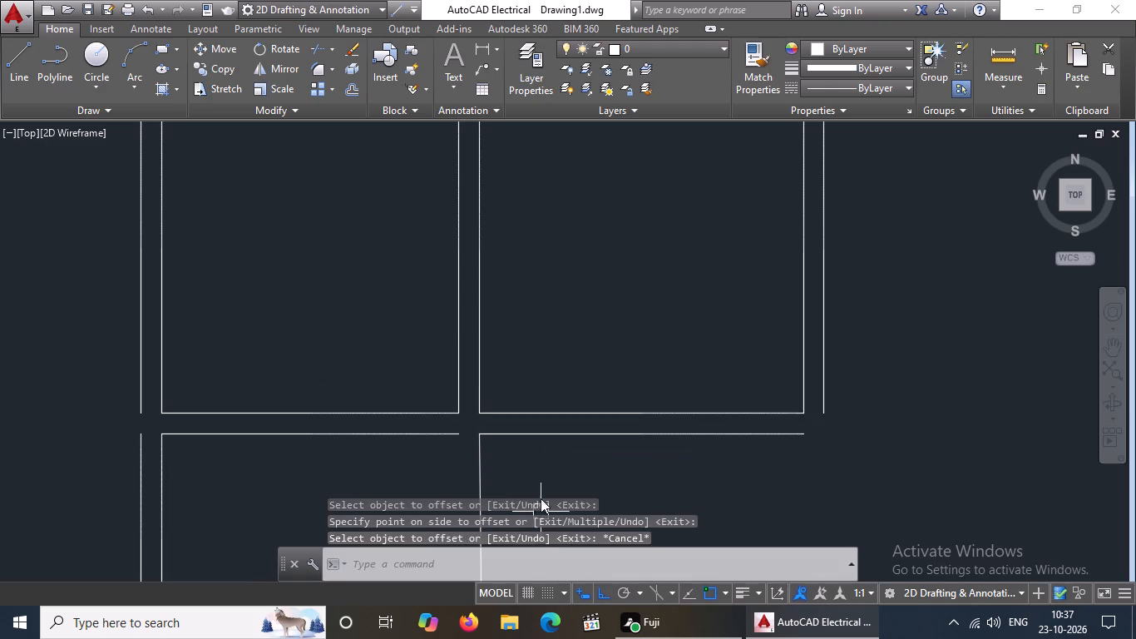
pyautogui.press('Escape')
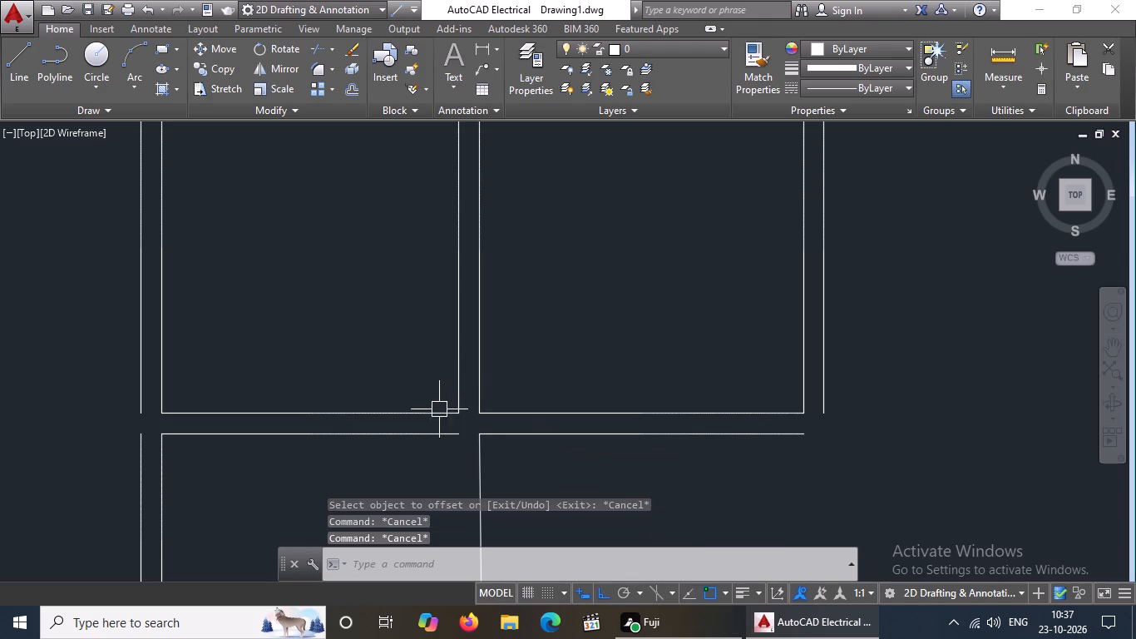
# Close the northwest room's open north side with a horizontal line between its inner west and east wall lines.
pyautogui.press('z')
pyautogui.press('space')
pyautogui.press('a')
pyautogui.press('space')
pyautogui.scroll(-3, 507, 405)
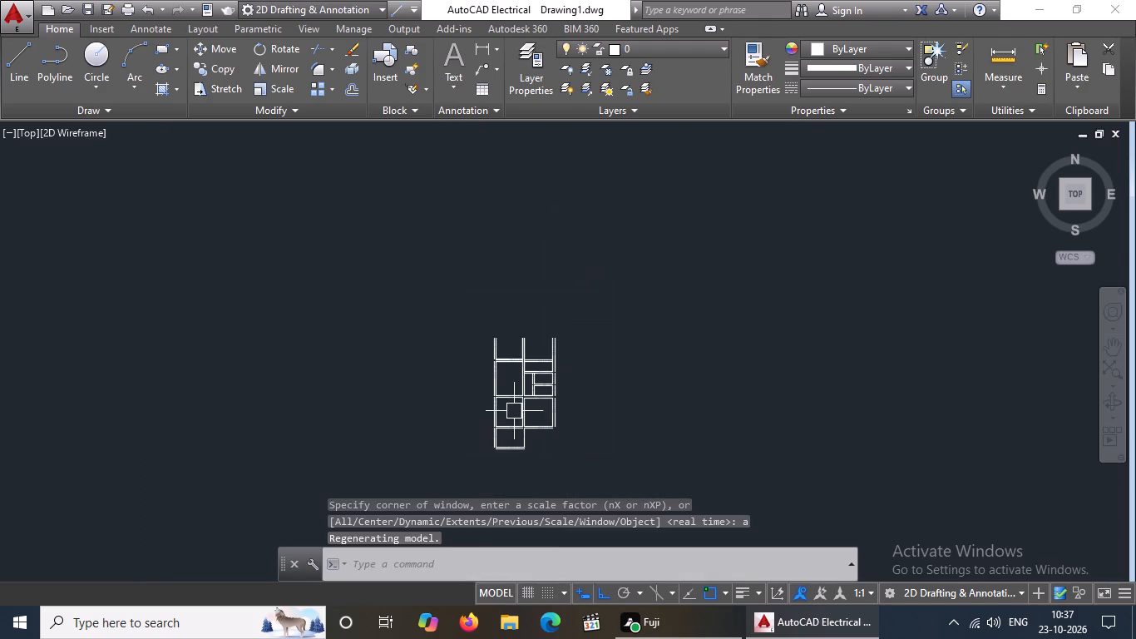
pyautogui.moveTo(519, 454); pyautogui.dragTo(545, 361, button='middle')
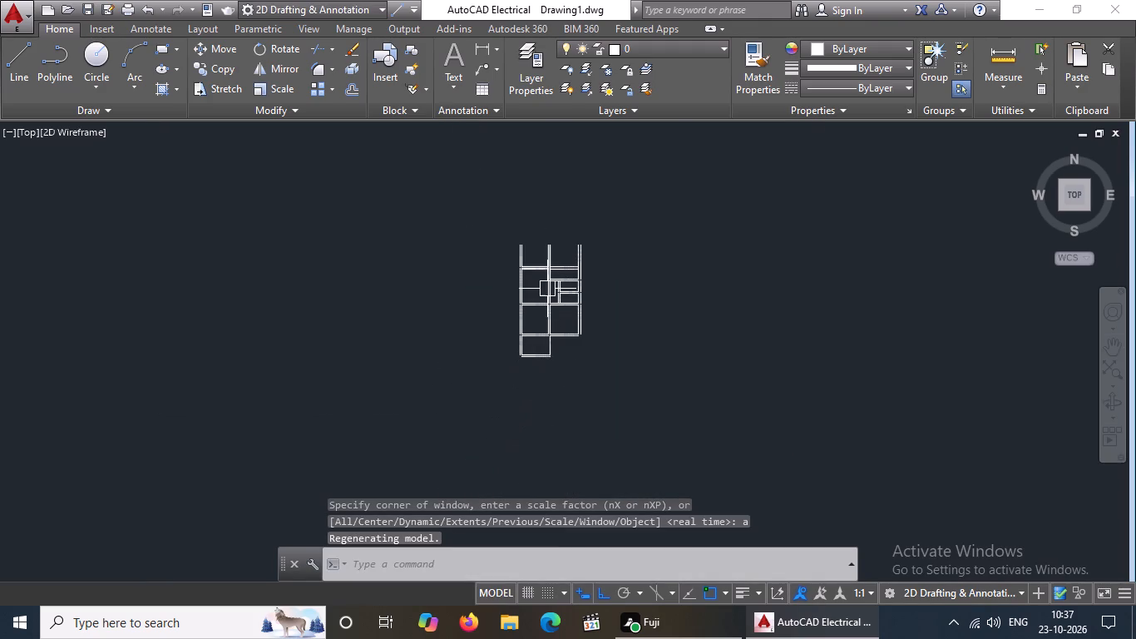
pyautogui.scroll(2, 547, 288)
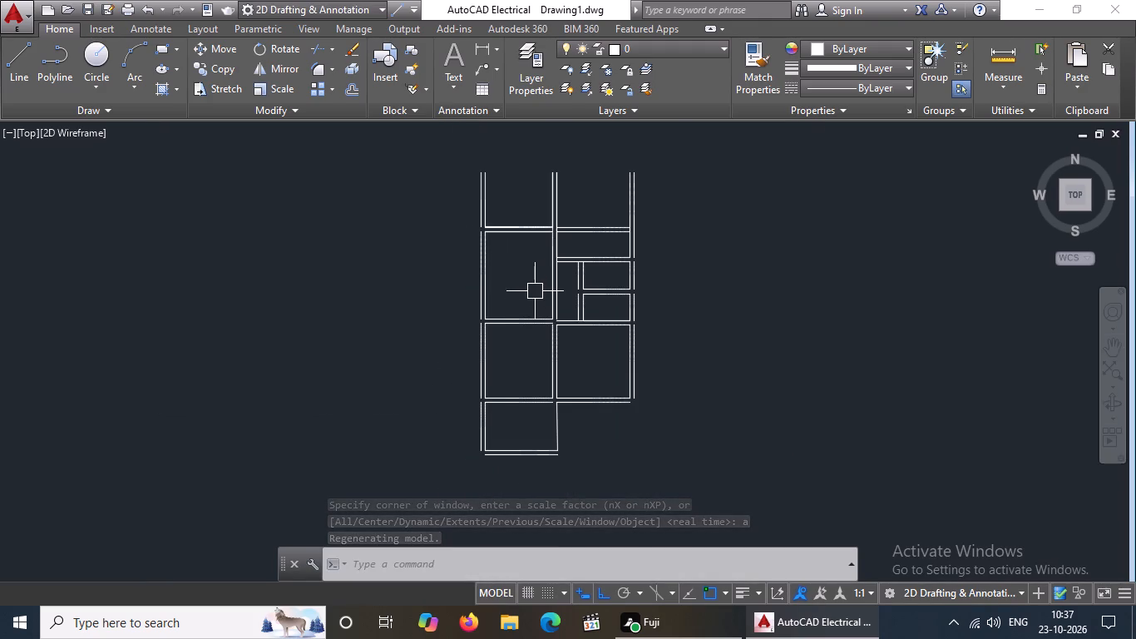
pyautogui.scroll(-4, 535, 299)
pyautogui.moveTo(531, 259); pyautogui.dragTo(531, 305, button='middle')
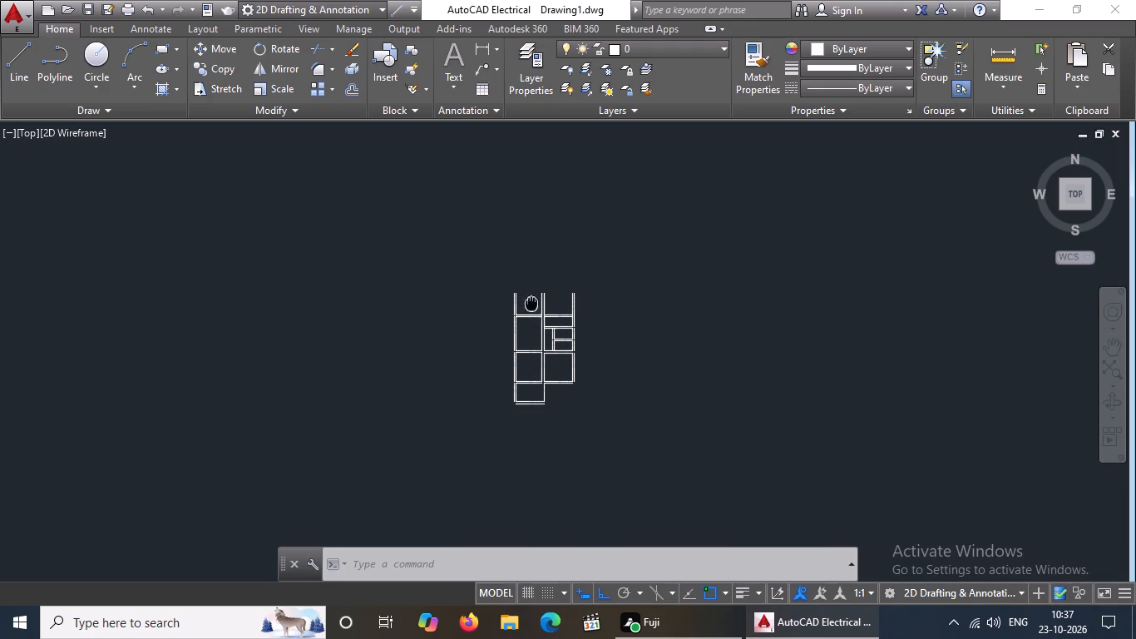
pyautogui.moveTo(531, 305); pyautogui.dragTo(531, 305, button='middle')
pyautogui.scroll(4, 534, 319)
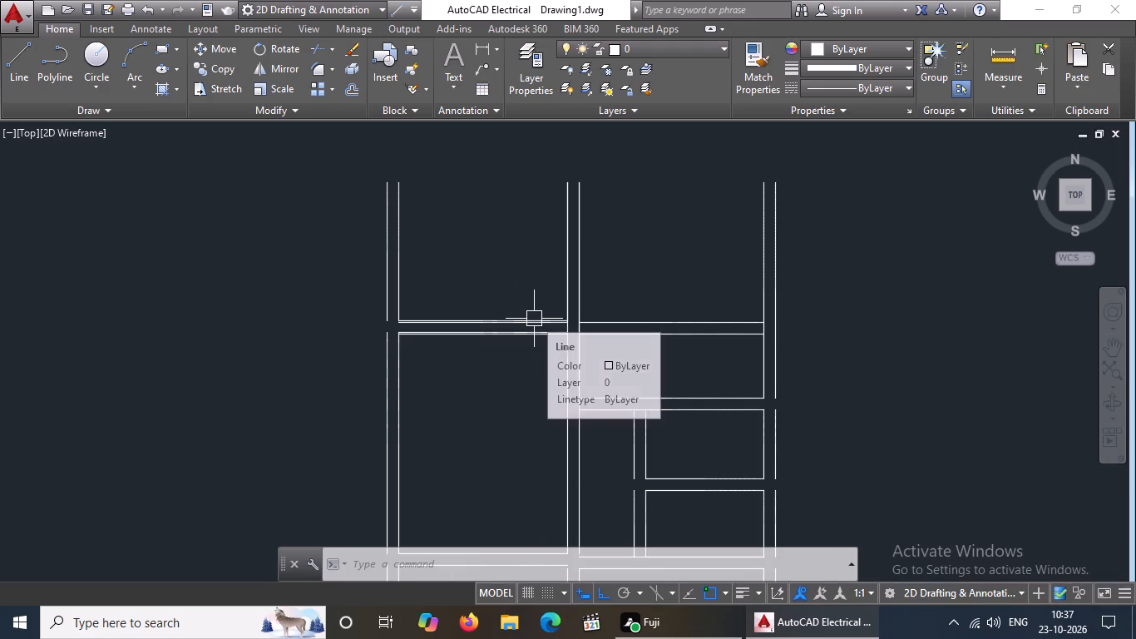
pyautogui.press('Escape')
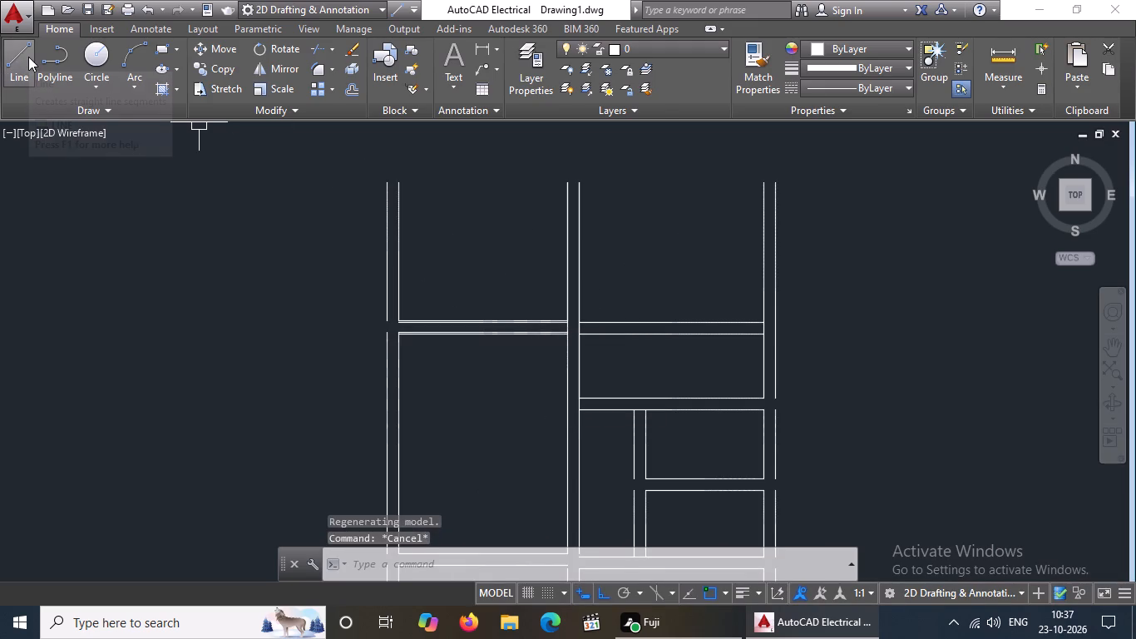
pyautogui.click(28, 57)
pyautogui.click(399, 186)
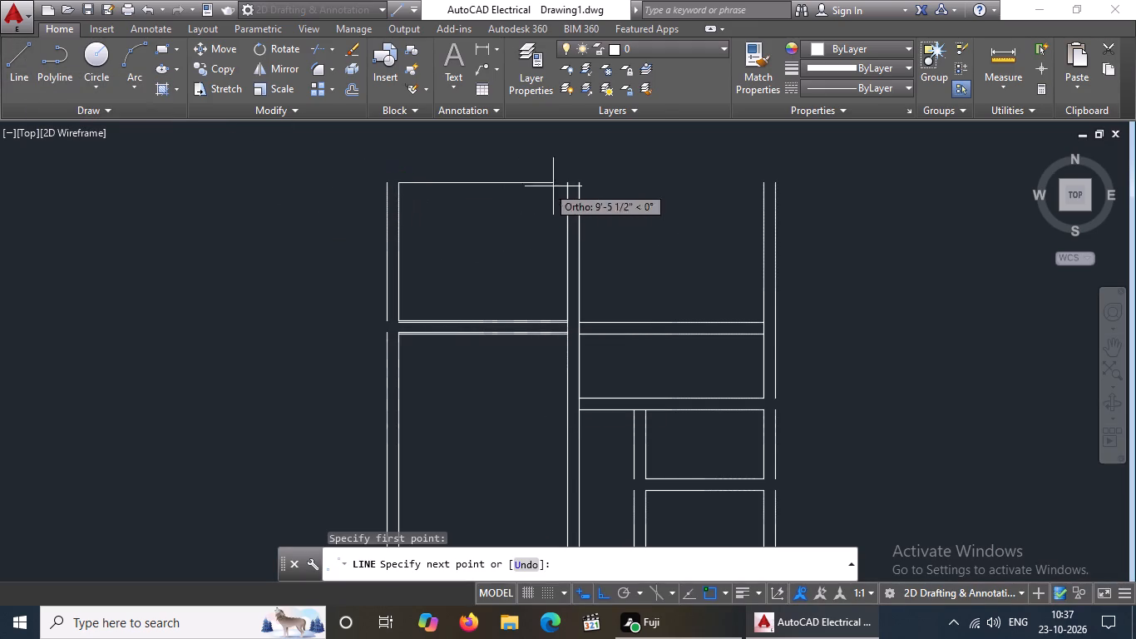
pyautogui.click(573, 187)
pyautogui.press('Escape')
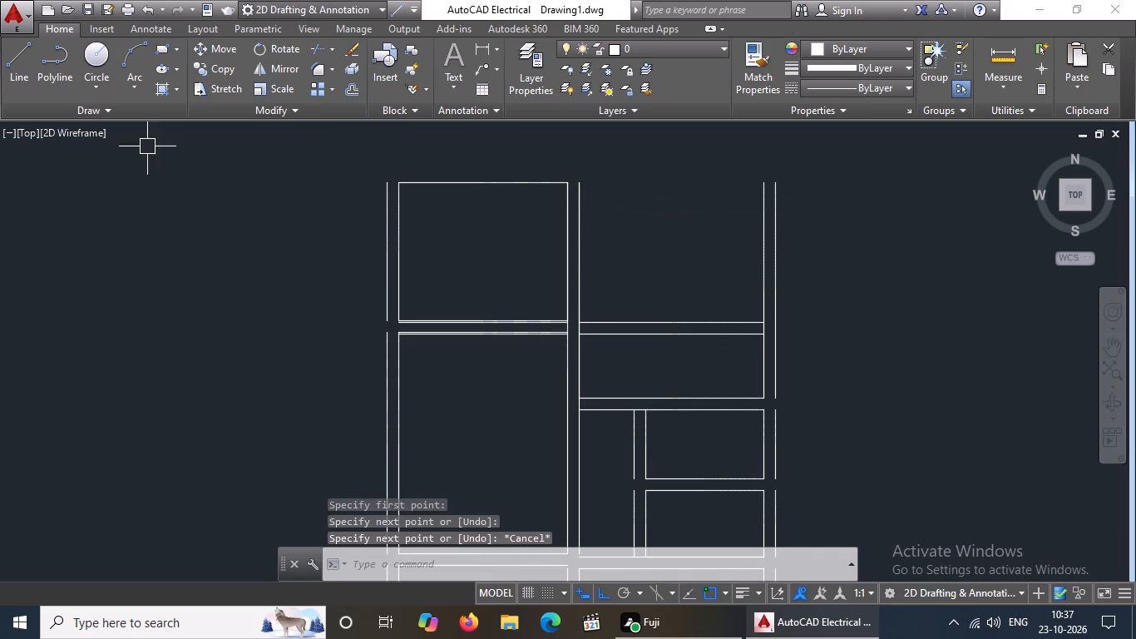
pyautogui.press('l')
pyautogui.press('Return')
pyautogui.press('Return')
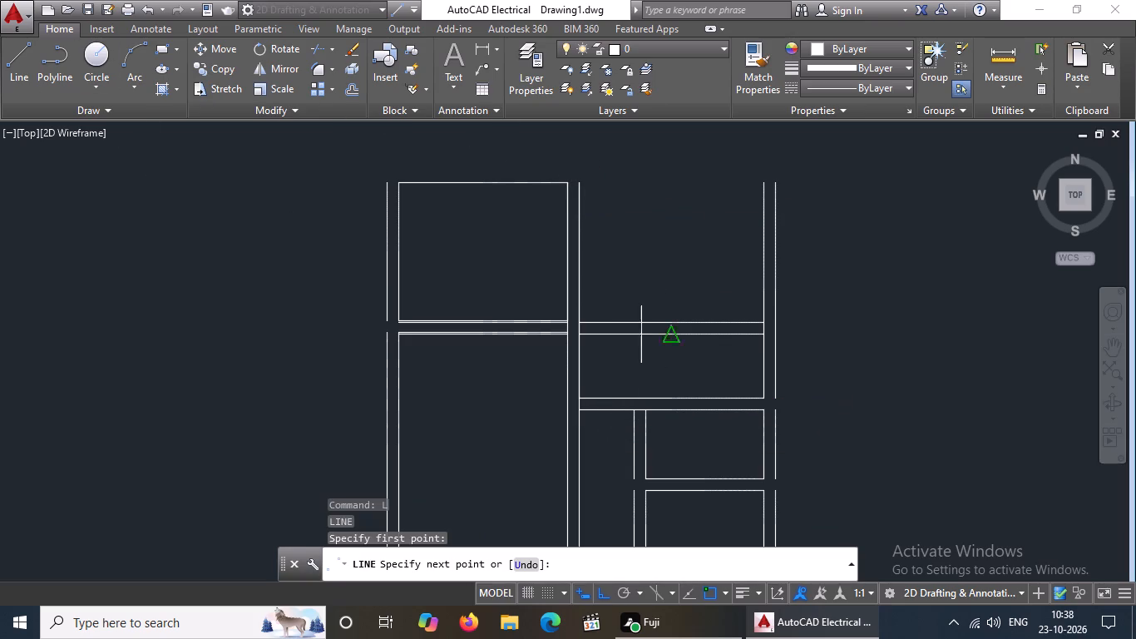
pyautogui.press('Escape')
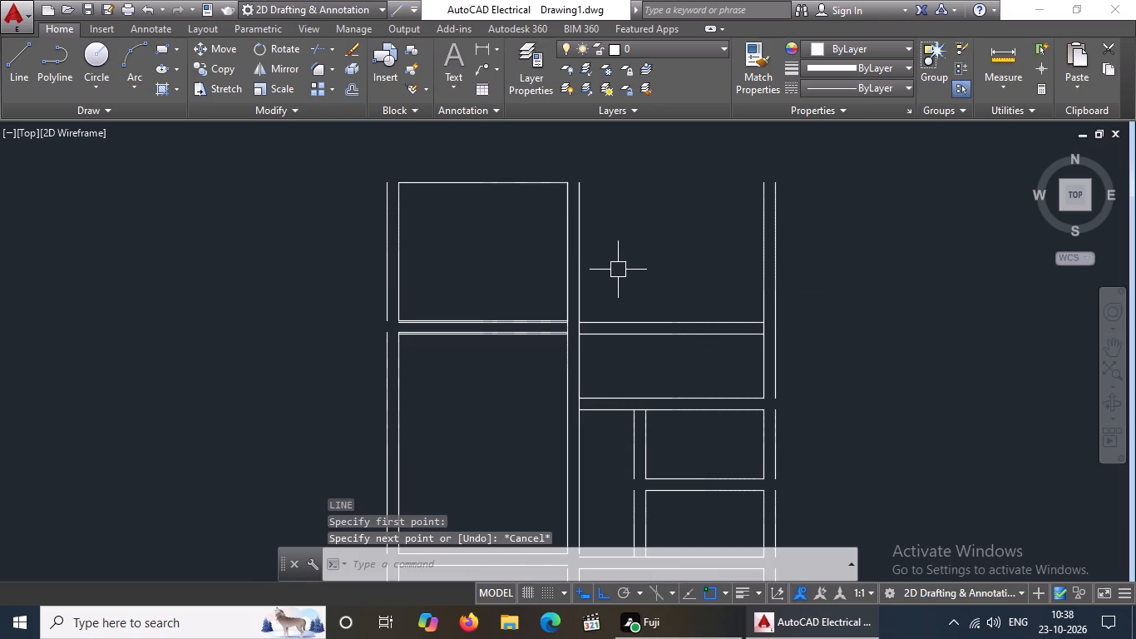
# Close the northeast room's open north side with an 11'-10" horizontal line between its inner west and east wall lines.
pyautogui.press('l')
pyautogui.press('Return')
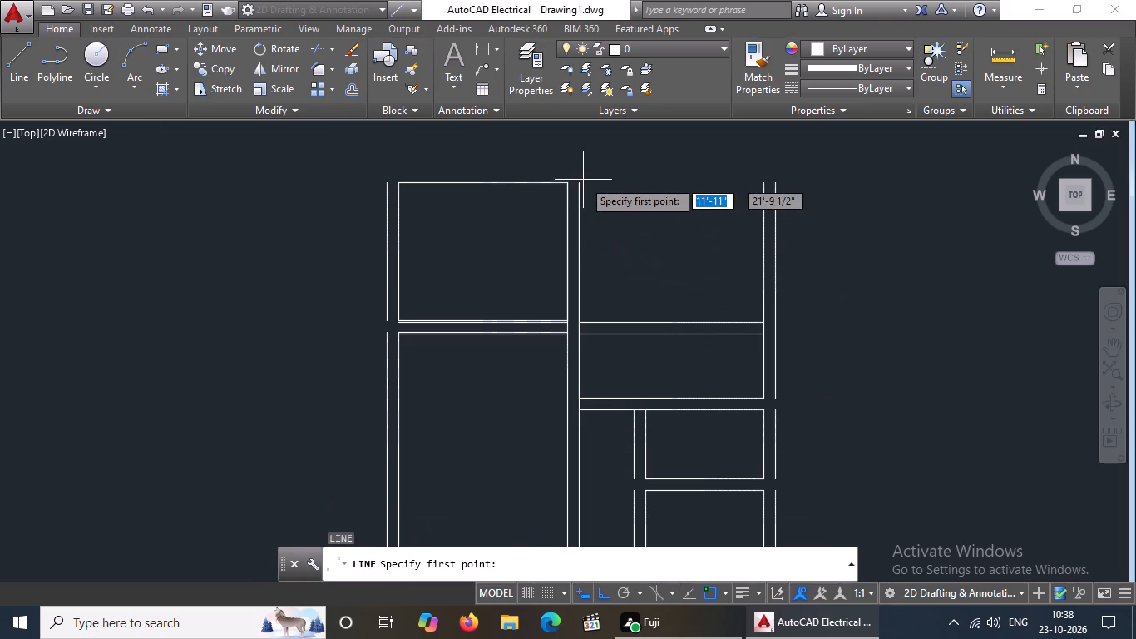
pyautogui.click(580, 180)
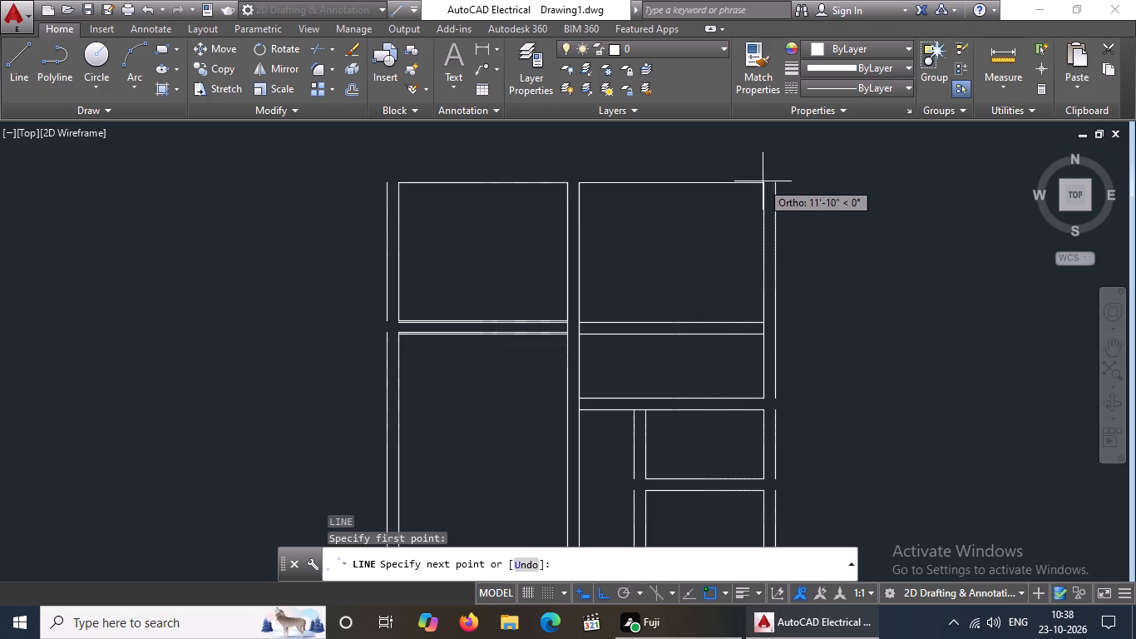
pyautogui.click(764, 180)
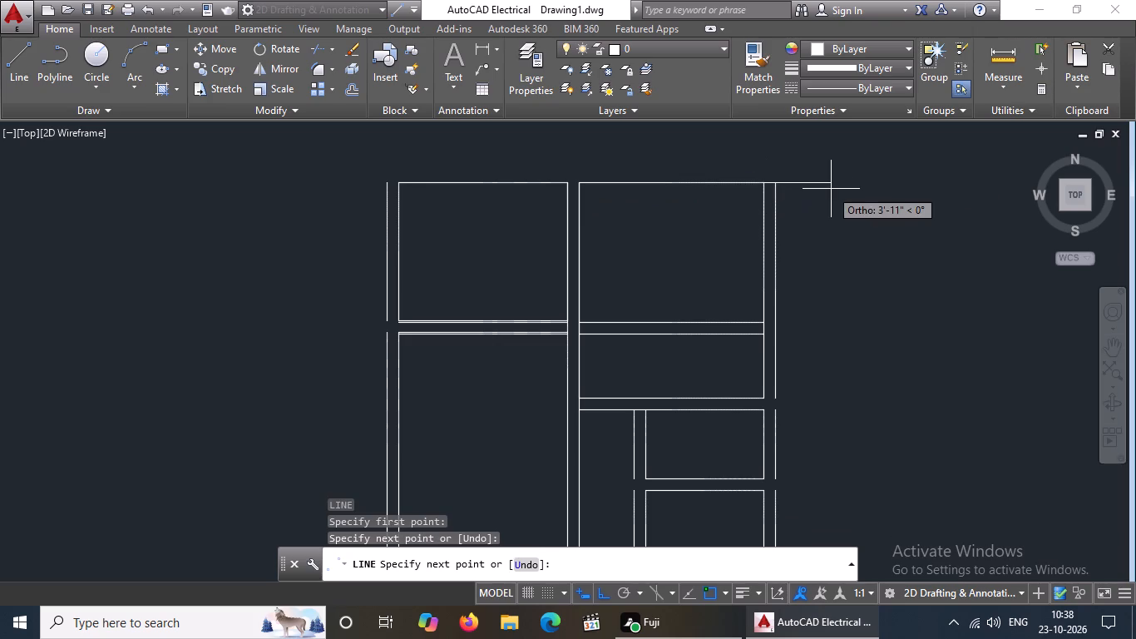
pyautogui.press('Escape')
# Offset the north sides of the northwest and northeast rooms outward by 9" to form the outer north wall lines.
pyautogui.press('o')
pyautogui.press('Return')
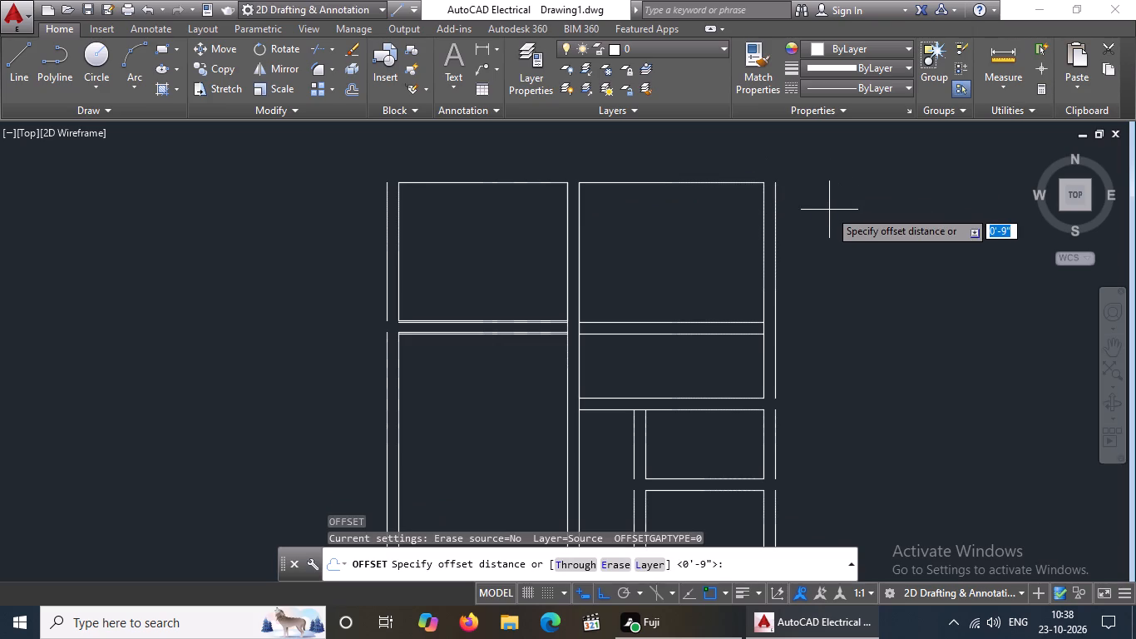
pyautogui.press('9')
pyautogui.hotkey('shift', '"')
pyautogui.press('Return')
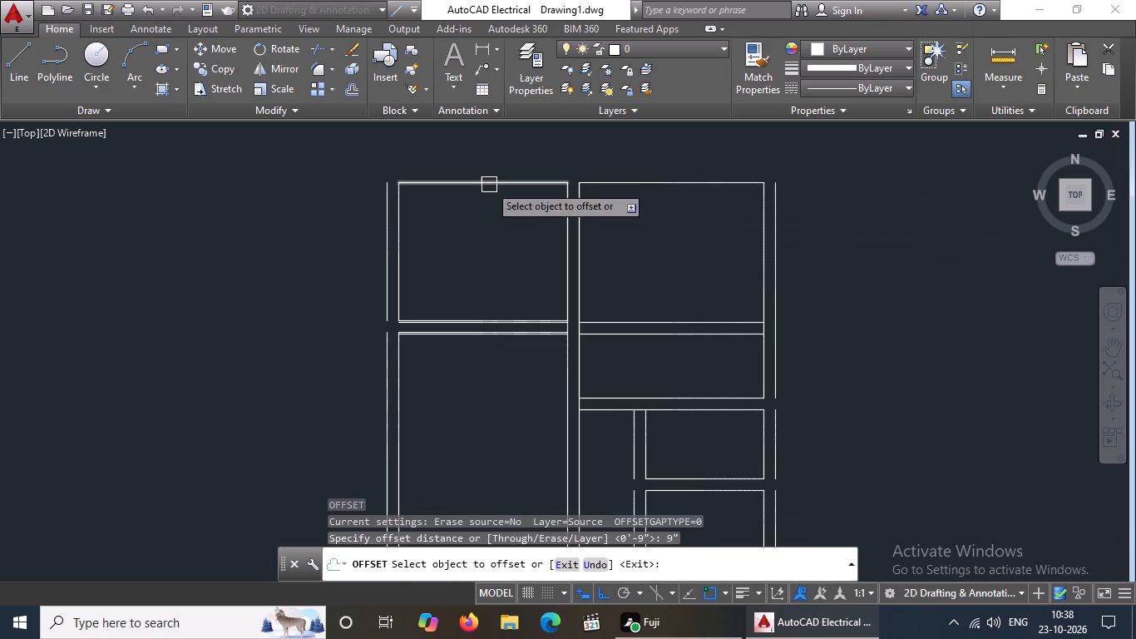
pyautogui.moveTo(490, 181); pyautogui.dragTo(499, 161)
pyautogui.moveTo(504, 143); pyautogui.dragTo(518, 151)
pyautogui.moveTo(666, 182); pyautogui.dragTo(671, 160)
pyautogui.click(674, 150)
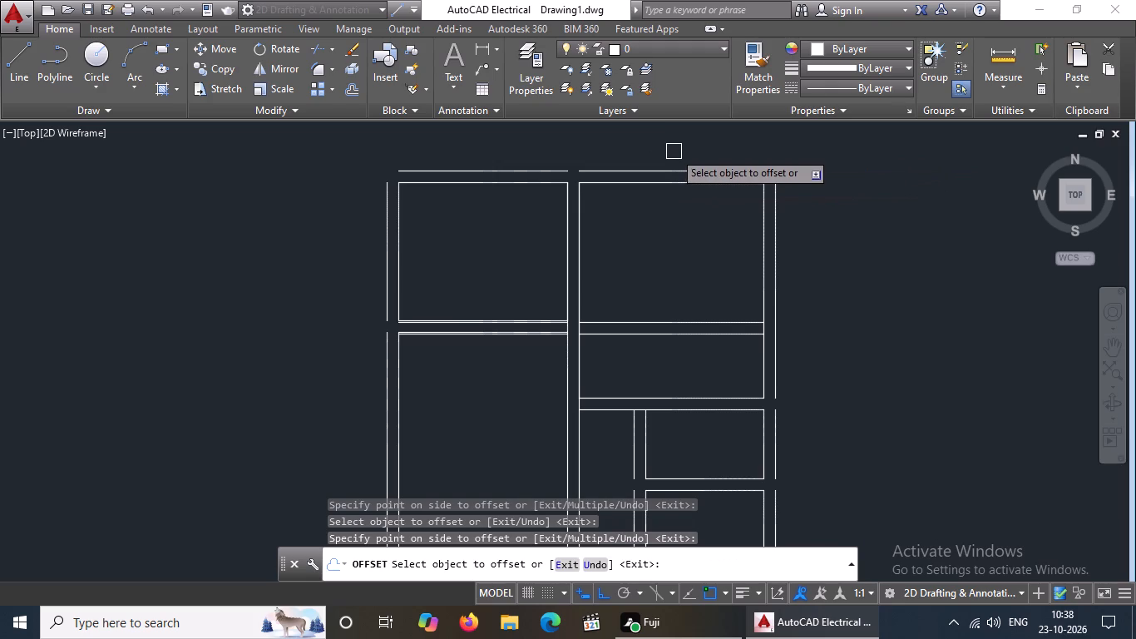
pyautogui.scroll(-1, 645, 211)
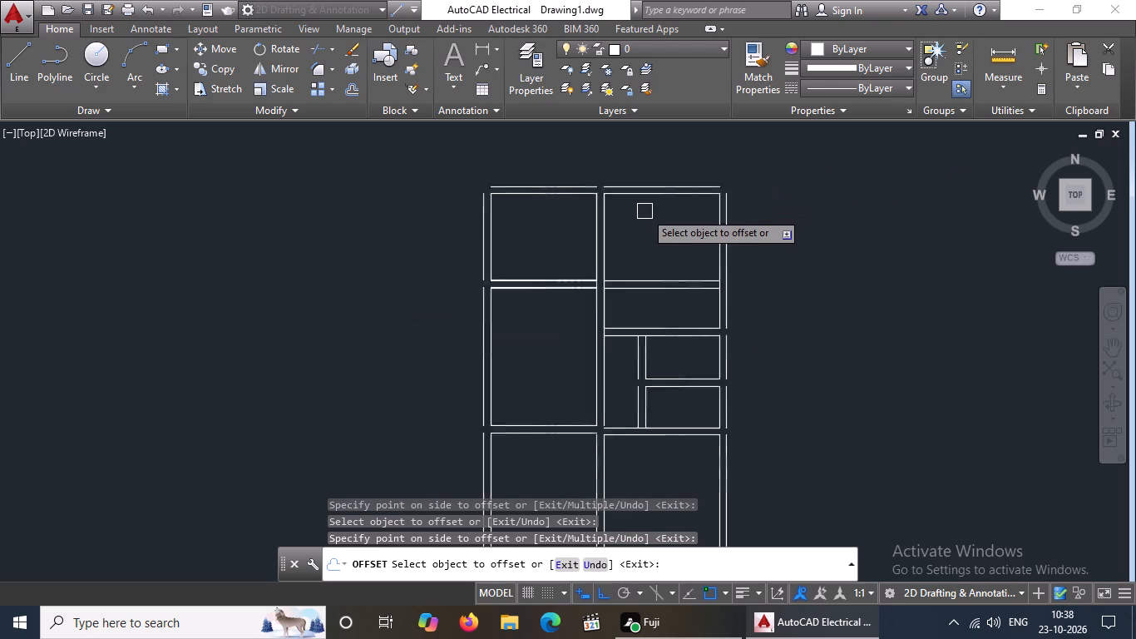
pyautogui.scroll(-1, 645, 211)
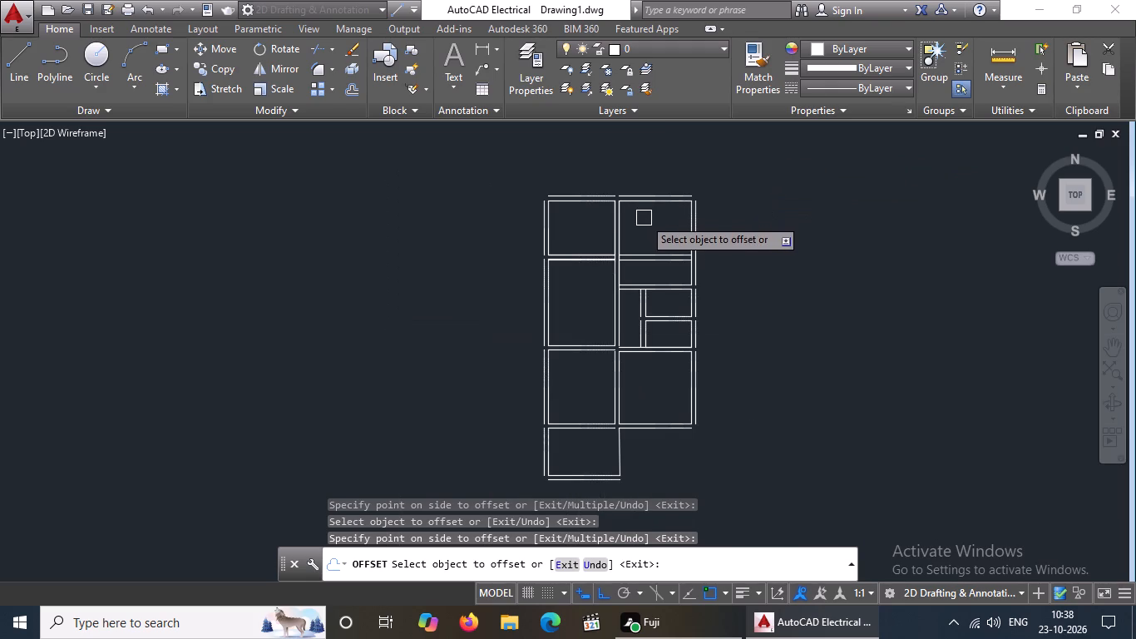
pyautogui.scroll(-1, 640, 229)
pyautogui.scroll(1, 624, 364)
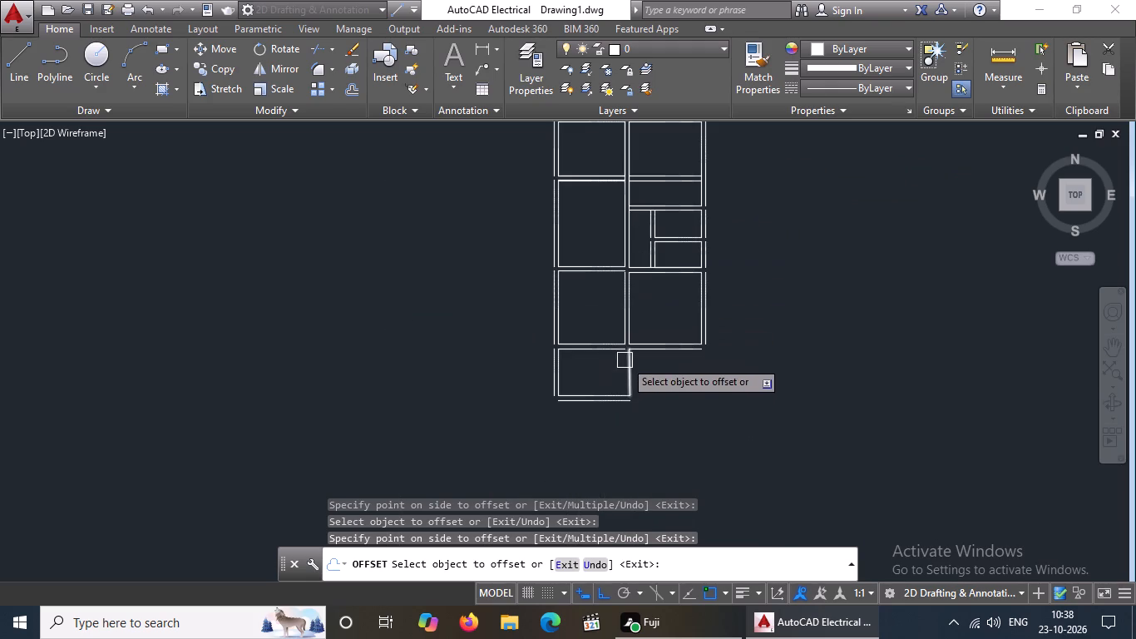
pyautogui.scroll(1, 663, 378)
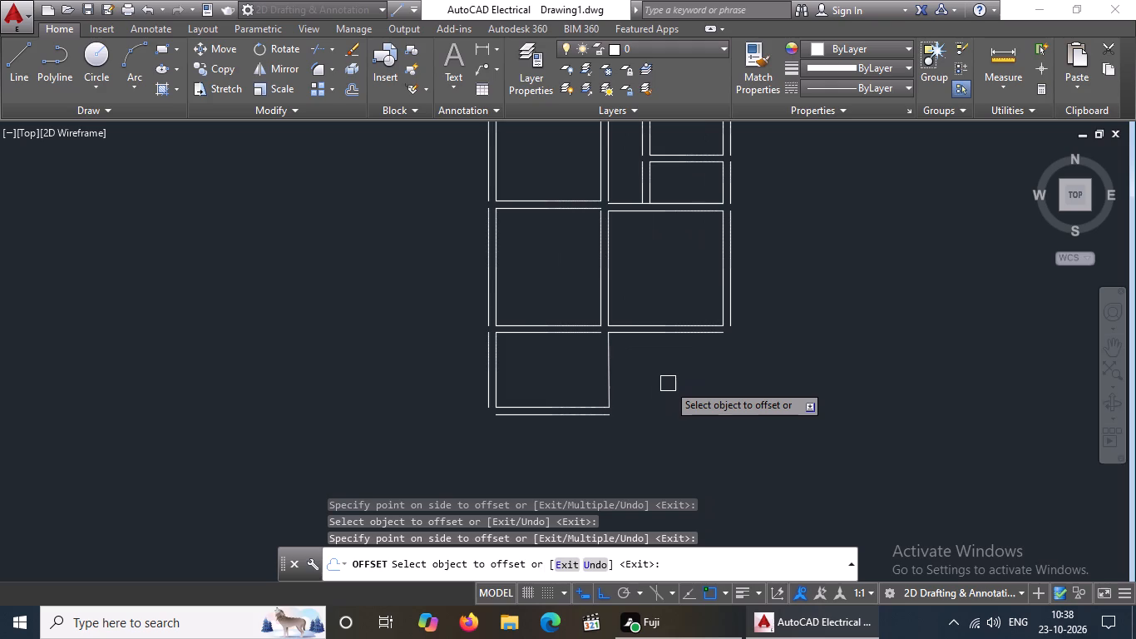
pyautogui.press('Escape')
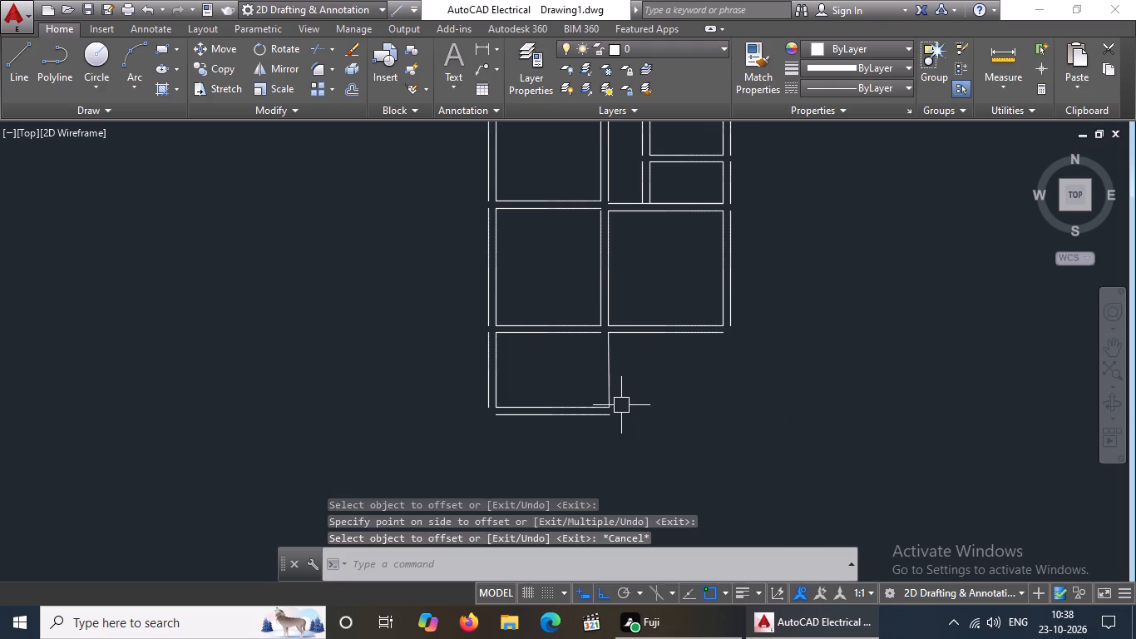
# Fillet the southernmost space's outer and inner south lines with the southeast room's matching east wall lines to form square southeast corners.
pyautogui.write('f')
pyautogui.press('space')
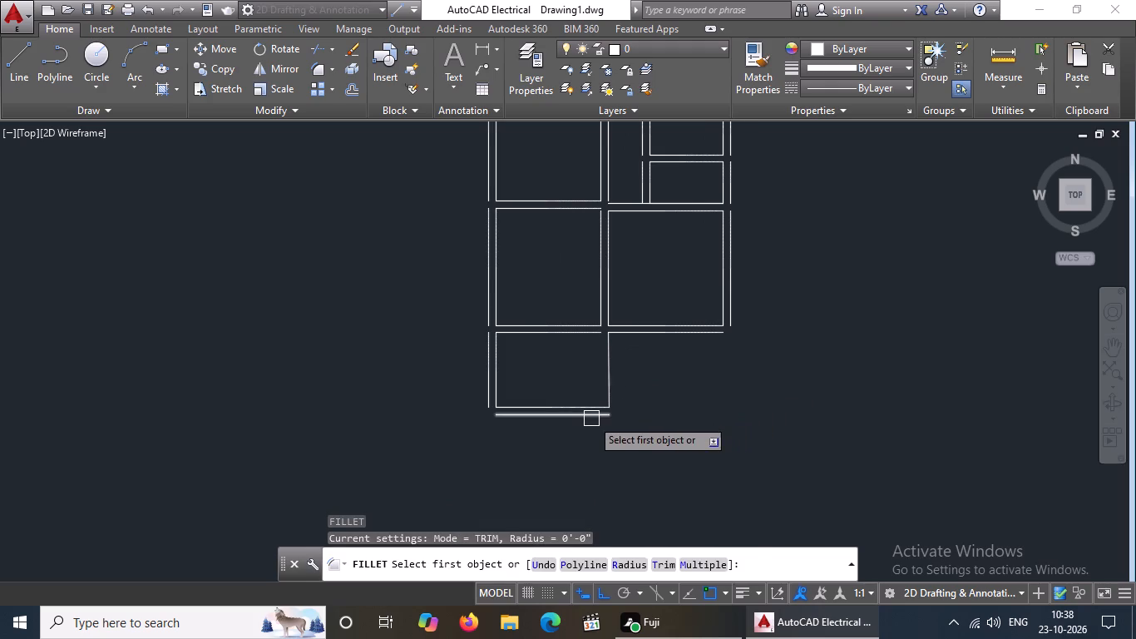
pyautogui.moveTo(591, 419); pyautogui.dragTo(605, 416)
pyautogui.click(729, 302)
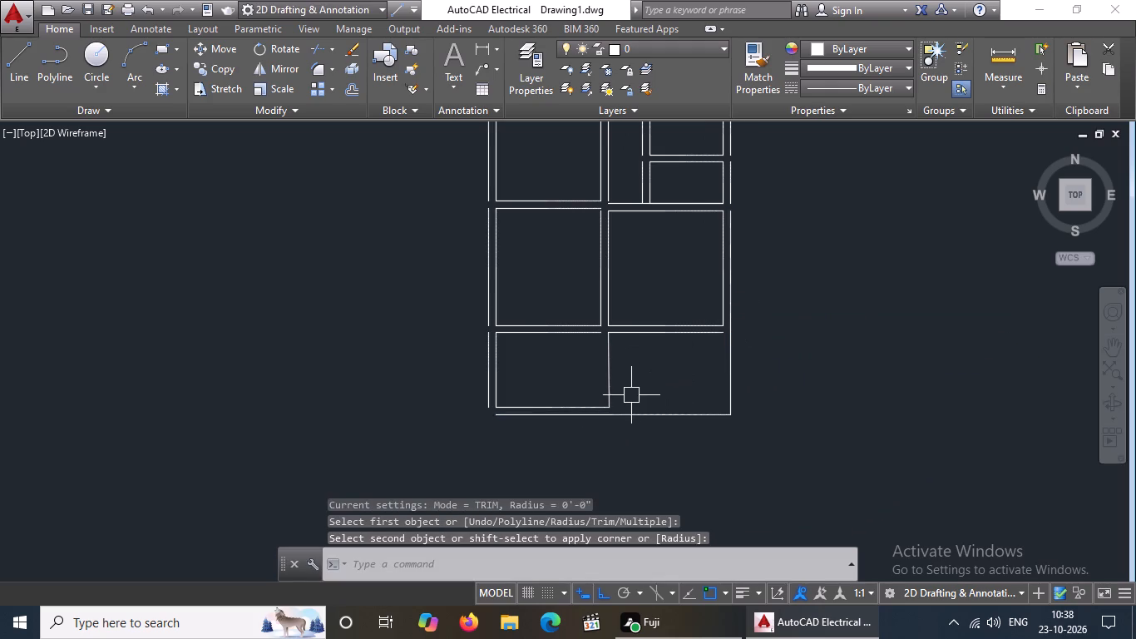
pyautogui.write('f')
pyautogui.press('space')
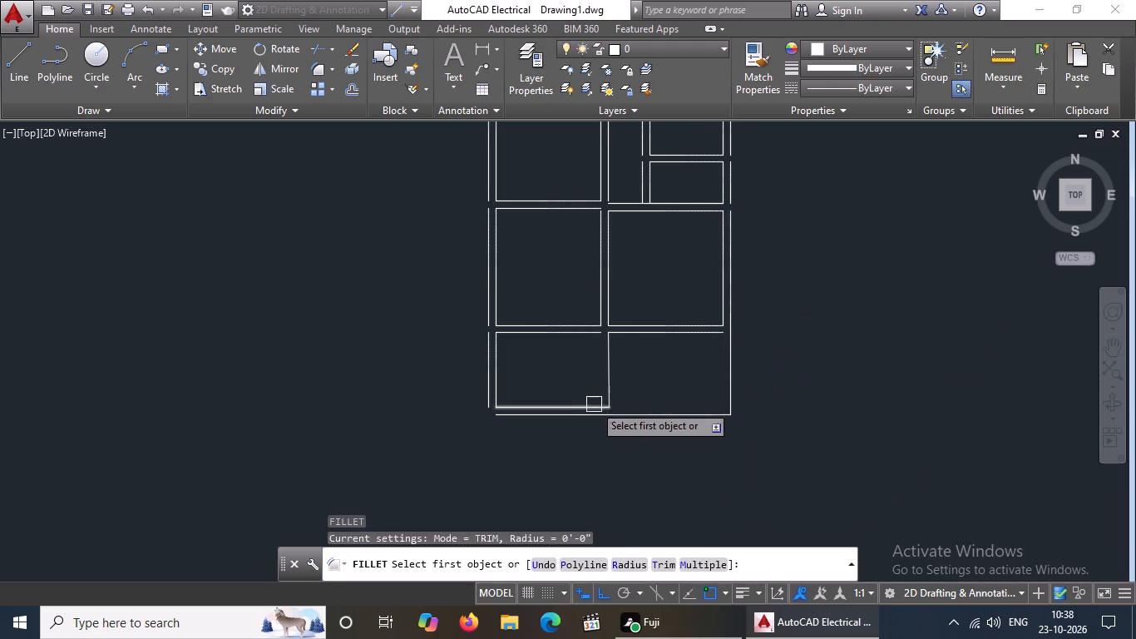
pyautogui.click(591, 402)
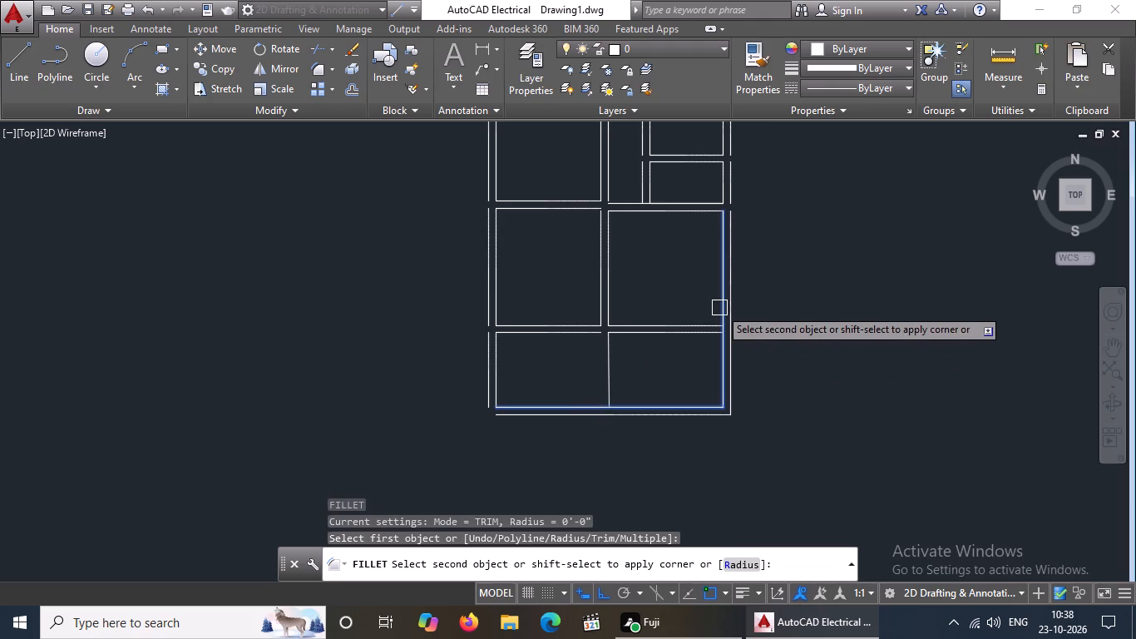
pyautogui.click(719, 308)
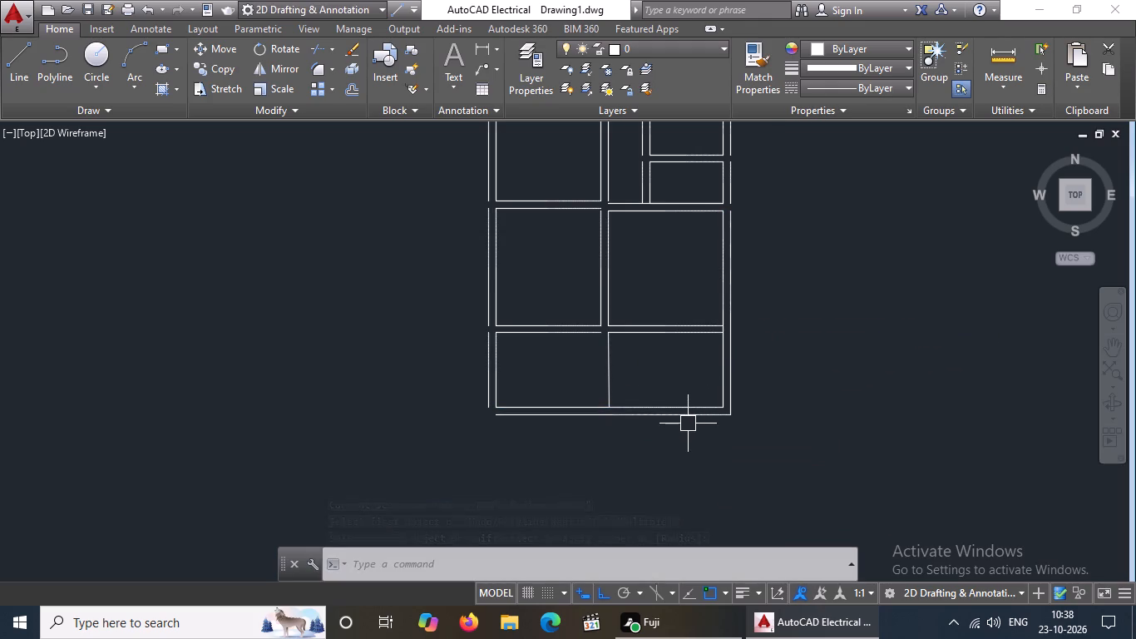
# Place a multiline text in the southernmost space's west part reading PORTICO.
pyautogui.moveTo(683, 378); pyautogui.dragTo(731, 434, button='middle')
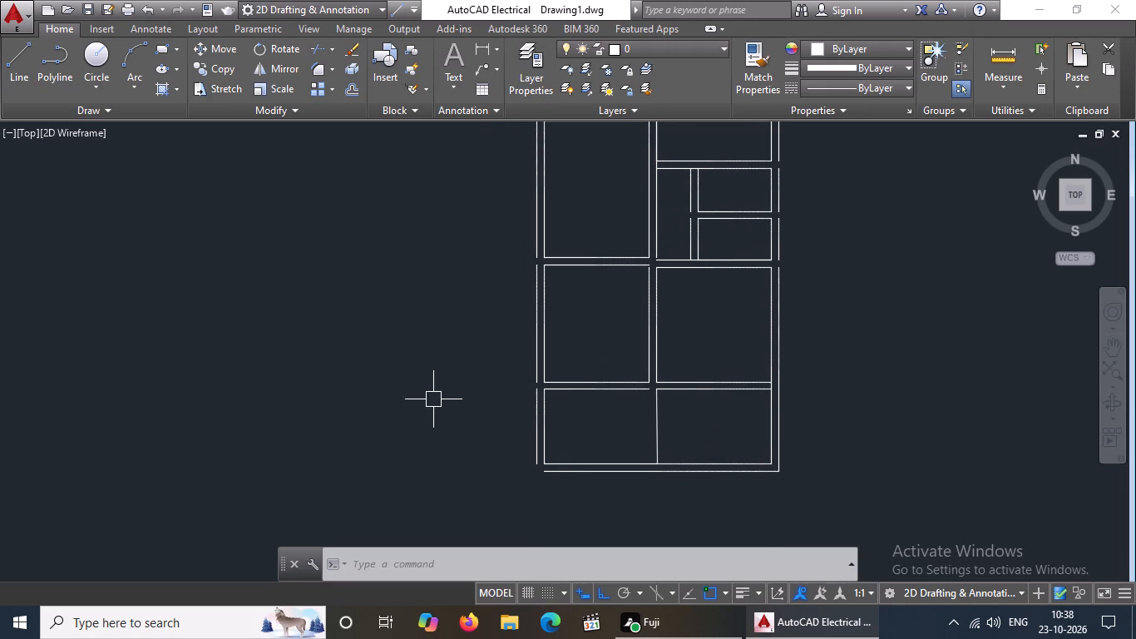
pyautogui.press('Escape')
pyautogui.press('`')
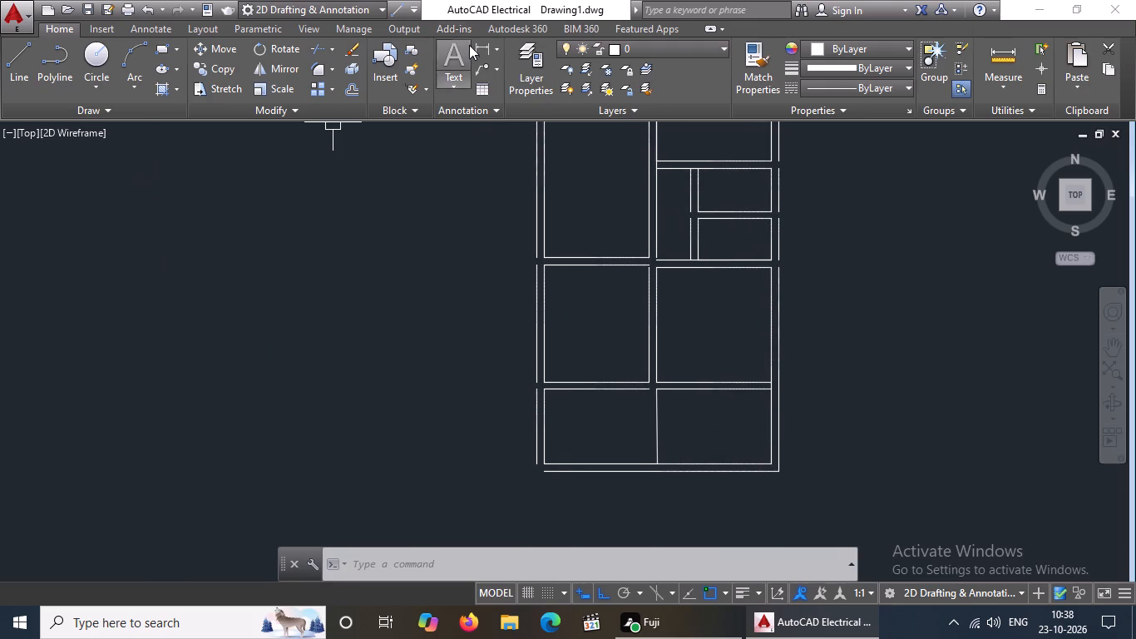
pyautogui.press('Escape')
pyautogui.press('Escape')
pyautogui.click(452, 87)
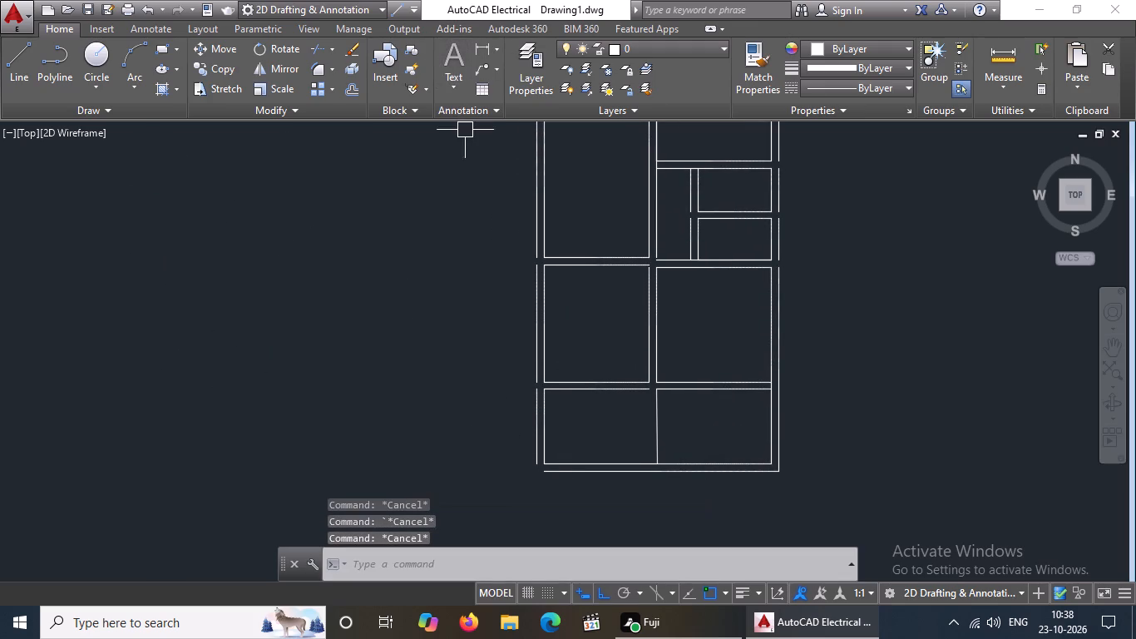
pyautogui.click(458, 83)
pyautogui.click(473, 109)
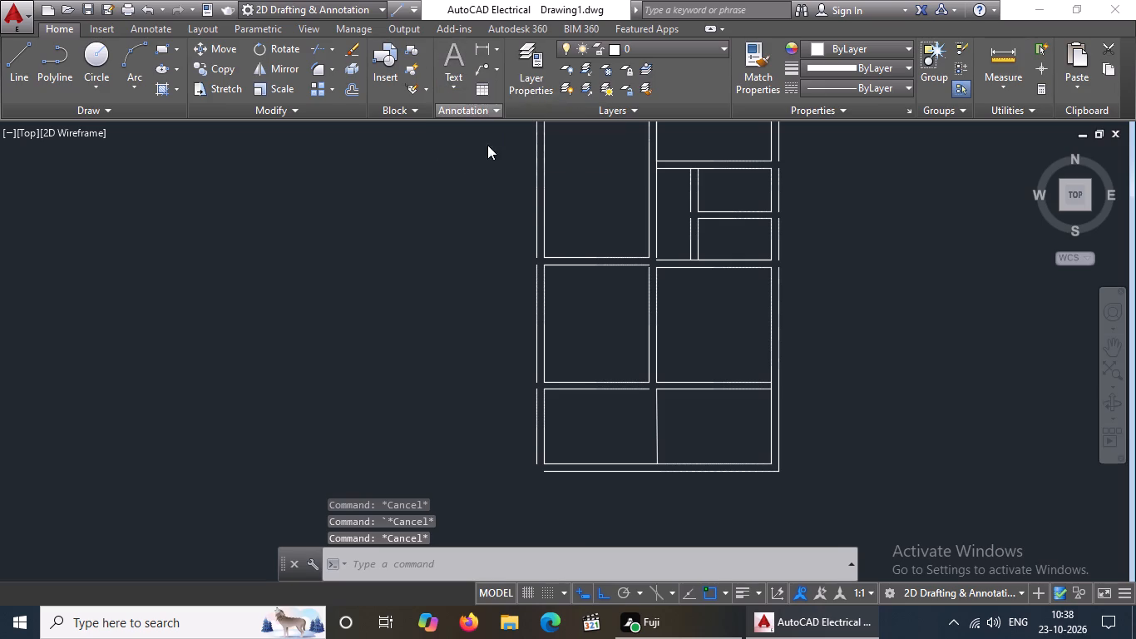
pyautogui.scroll(1, 631, 465)
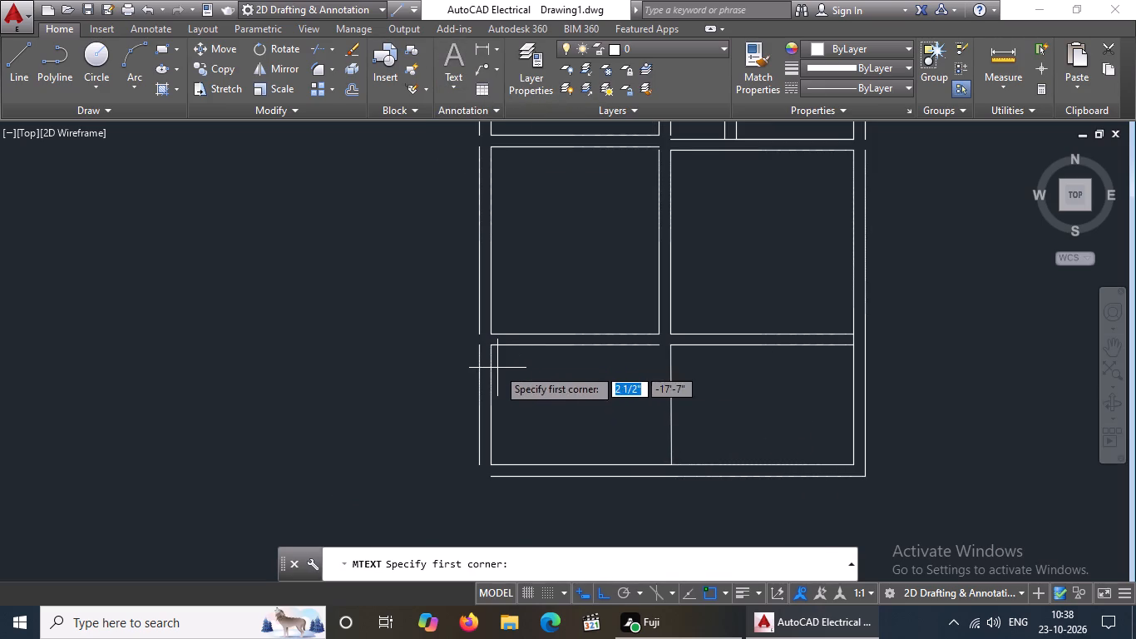
pyautogui.click(508, 369)
pyautogui.click(643, 438)
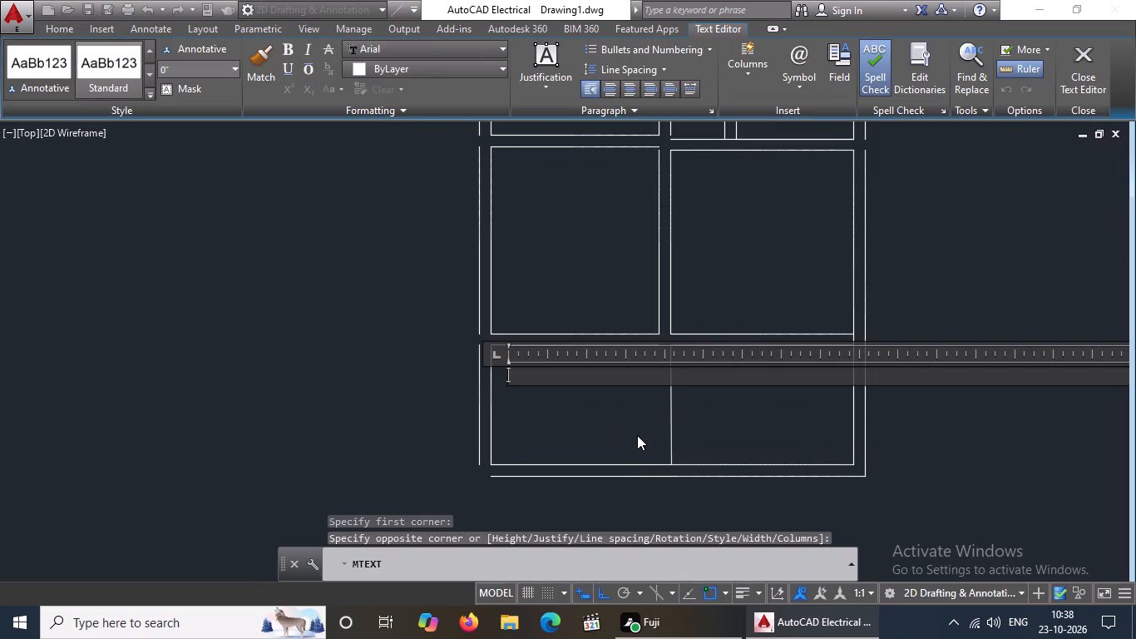
pyautogui.press('p')
pyautogui.press('BackSpace')
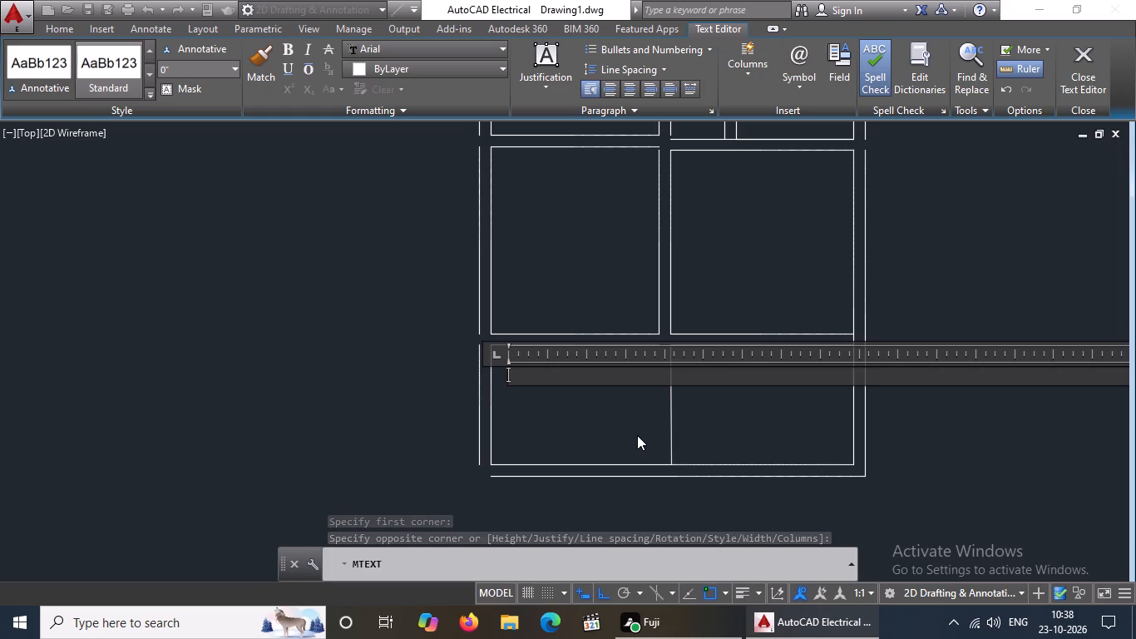
pyautogui.write('PO')
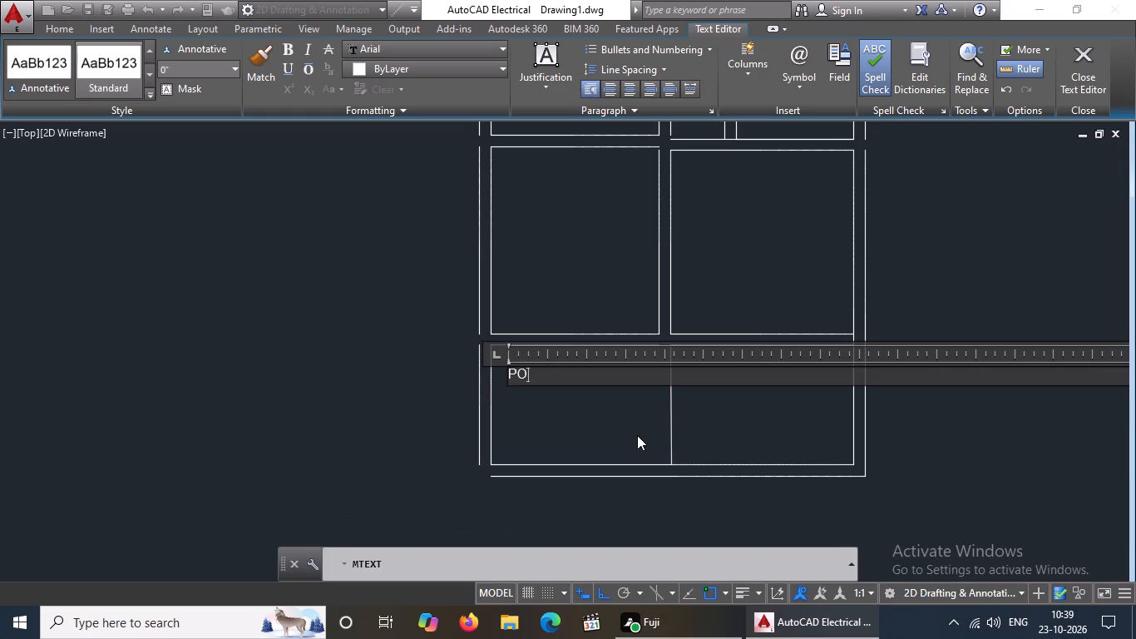
pyautogui.press('r')
pyautogui.write('TI')
pyautogui.write('CO')
# Add a second line reading 11'10"X7'10" below PORTICO in the label.
pyautogui.press('Return')
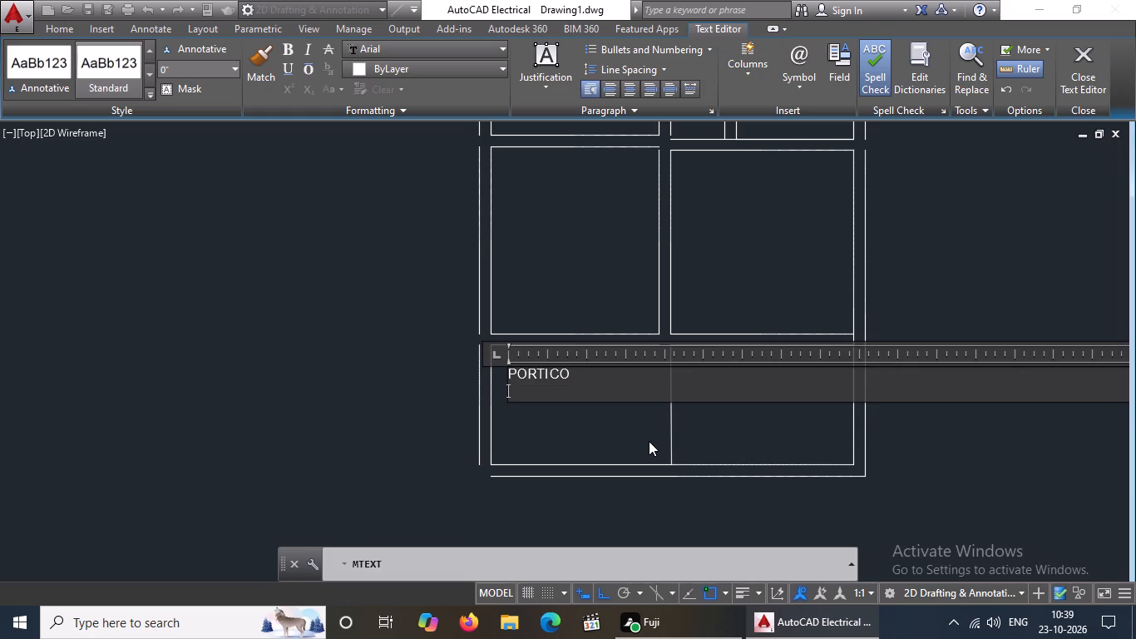
pyautogui.write('11')
pyautogui.press("'")
pyautogui.write('10"')
pyautogui.press('x')
pyautogui.press('7')
pyautogui.press("'")
pyautogui.write('10"')
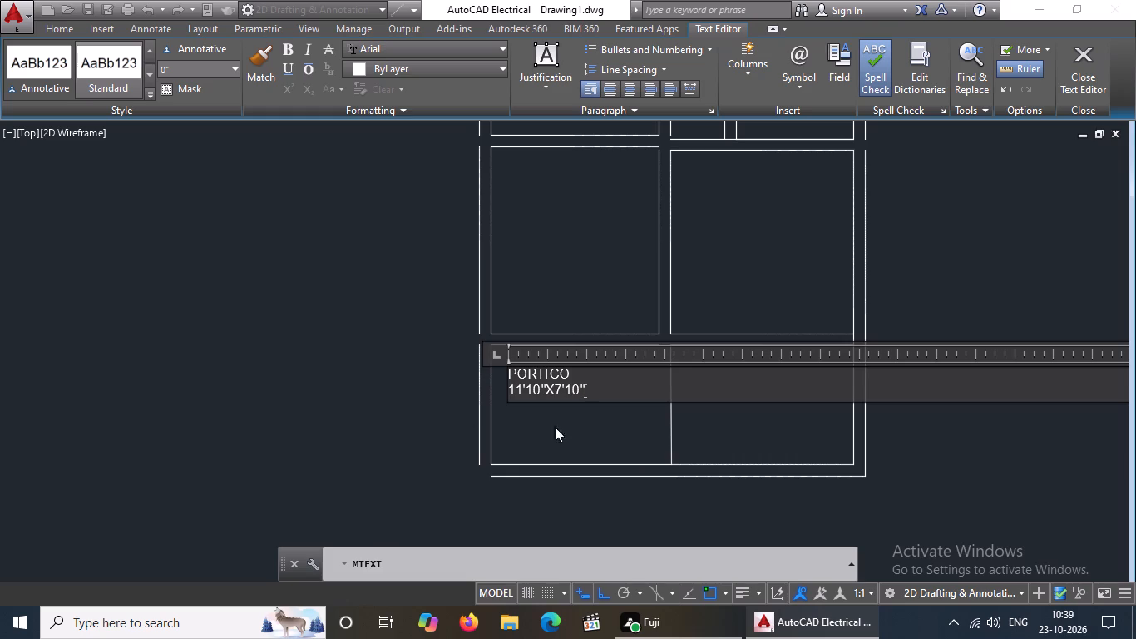
# Indent the PORTICO line of the label by two spaces and finish the text.
pyautogui.click(508, 368)
pyautogui.press('space')
pyautogui.press('space')
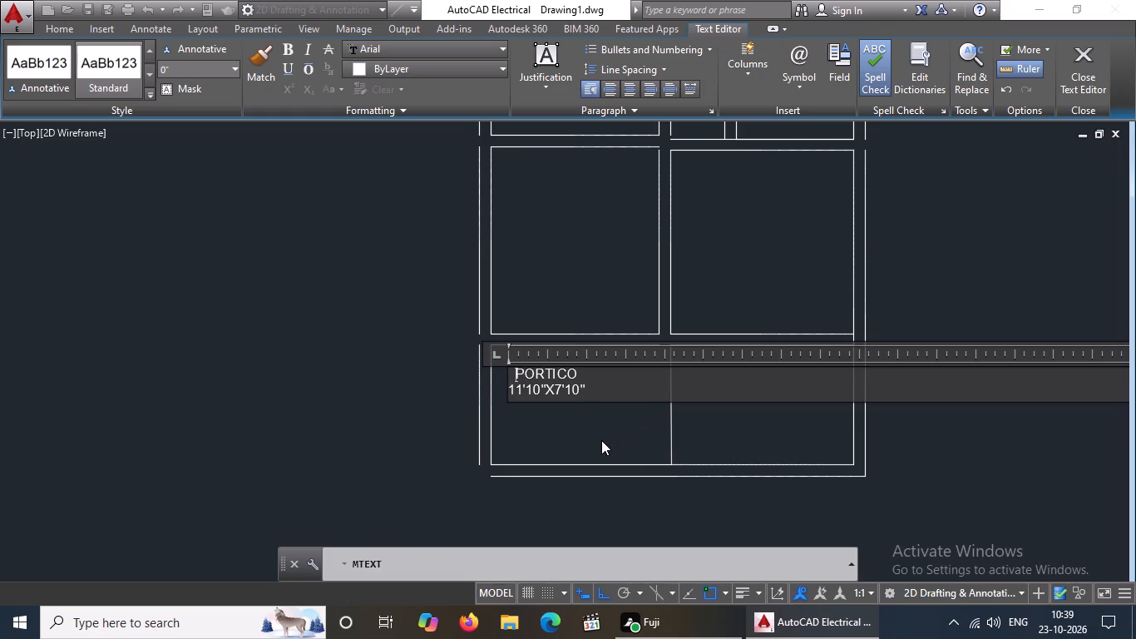
pyautogui.click(602, 439)
# Set the text height of the PORTICO label to 8".
pyautogui.scroll(2, 537, 384)
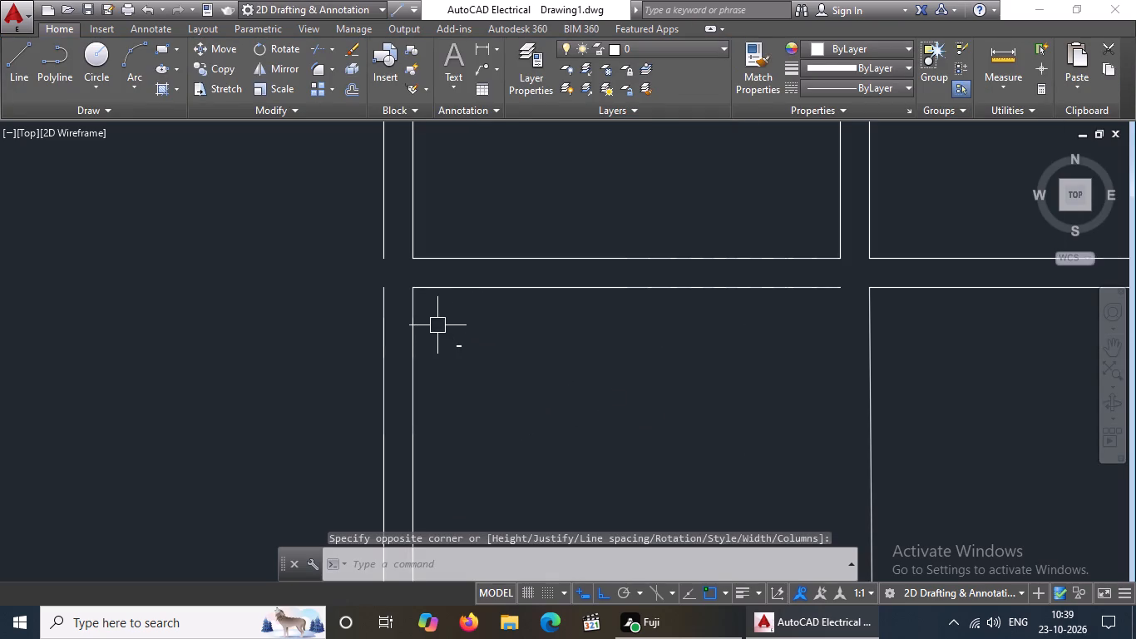
pyautogui.moveTo(438, 324); pyautogui.dragTo(449, 336)
pyautogui.click(496, 386)
pyautogui.rightClick(521, 380)
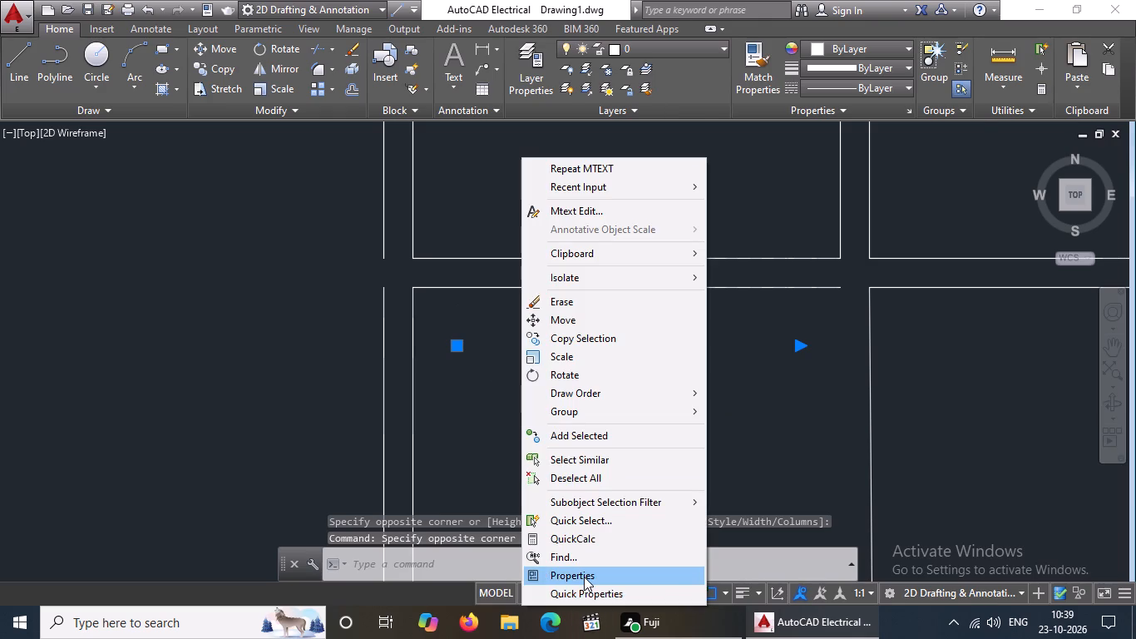
pyautogui.click(584, 577)
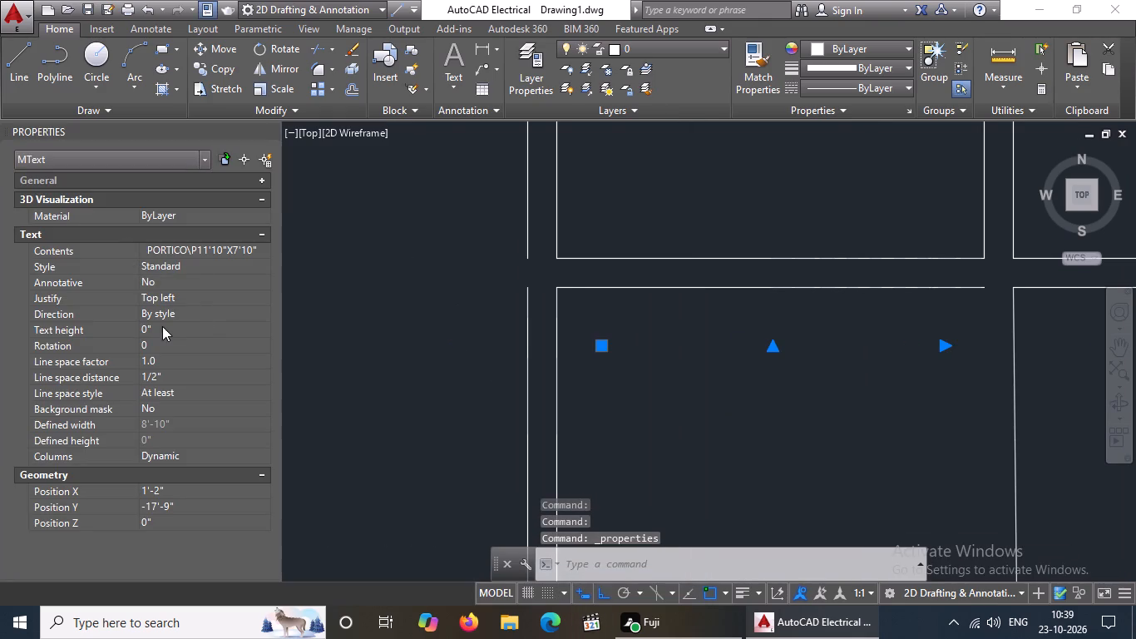
pyautogui.click(159, 328)
pyautogui.press('BackSpace')
pyautogui.press('BackSpace')
pyautogui.press('BackSpace')
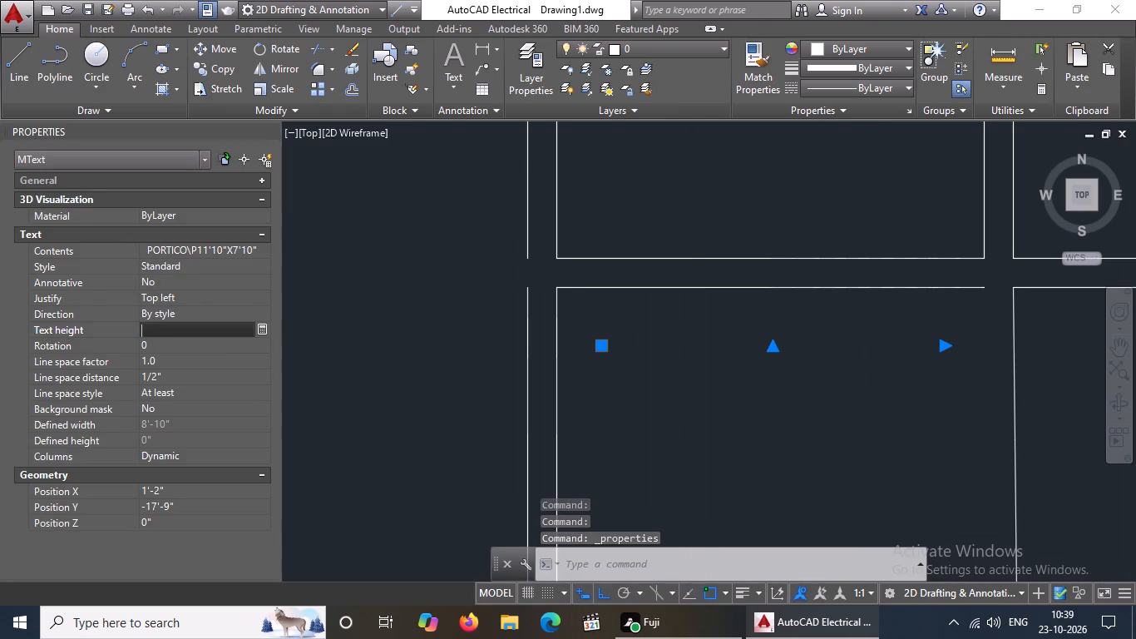
pyautogui.write('8"')
pyautogui.press('Return')
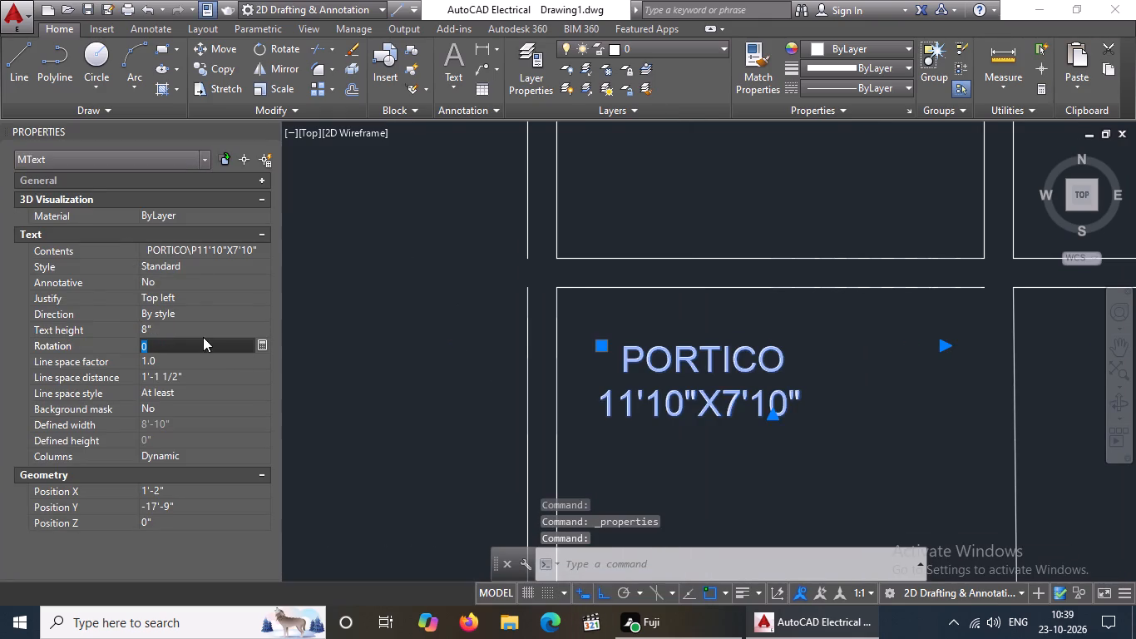
pyautogui.scroll(-3, 778, 390)
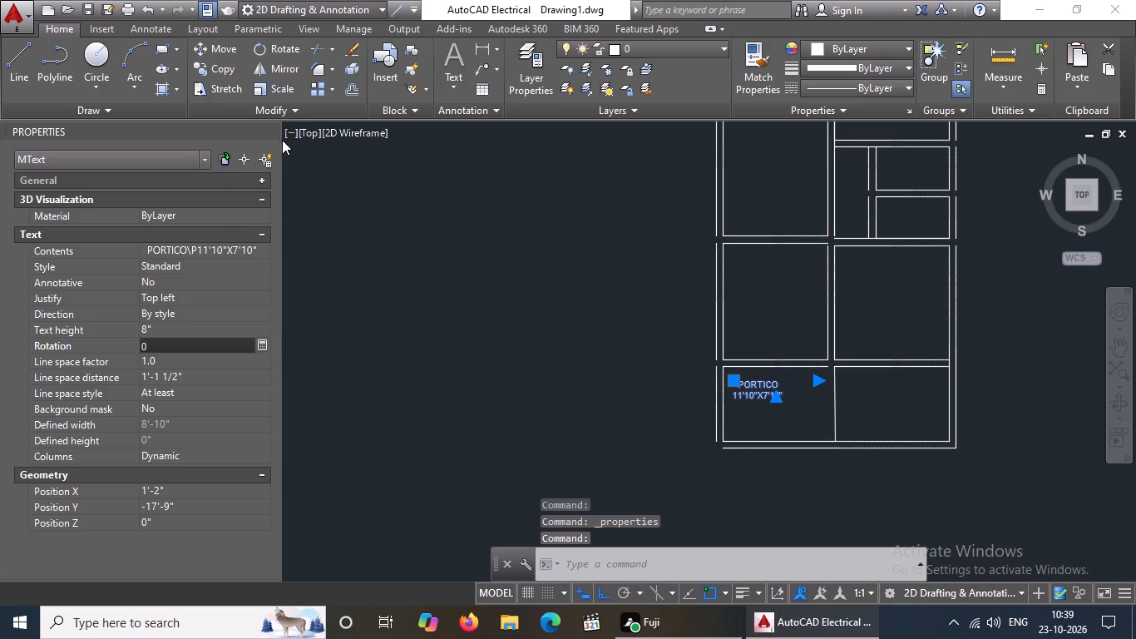
pyautogui.click(277, 131)
pyautogui.click(272, 134)
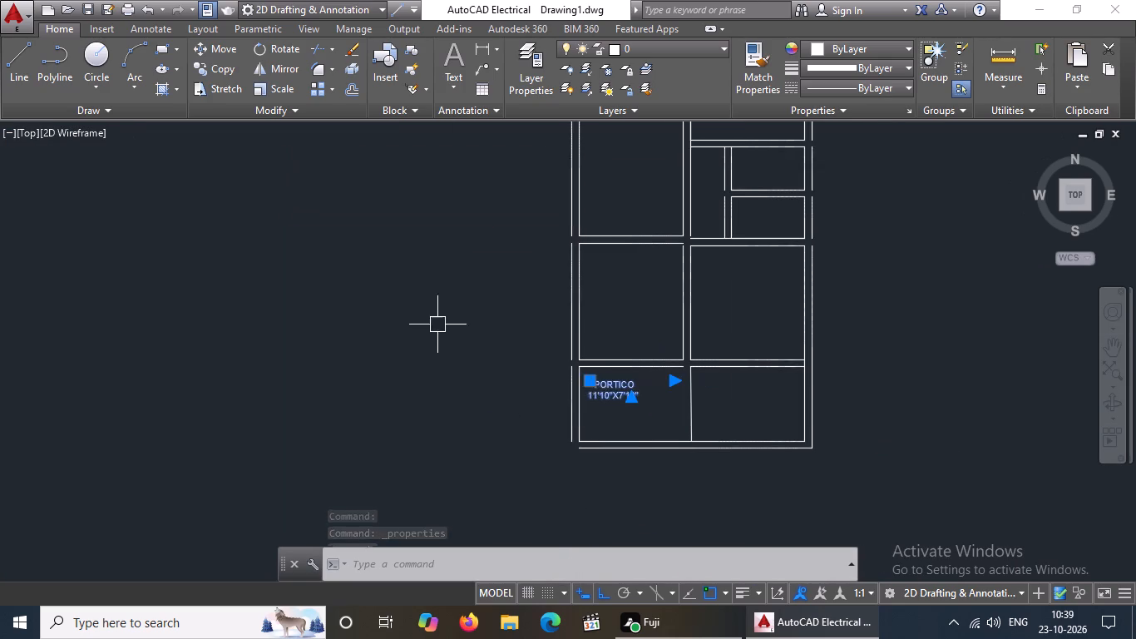
pyautogui.scroll(2, 672, 426)
pyautogui.press('Escape')
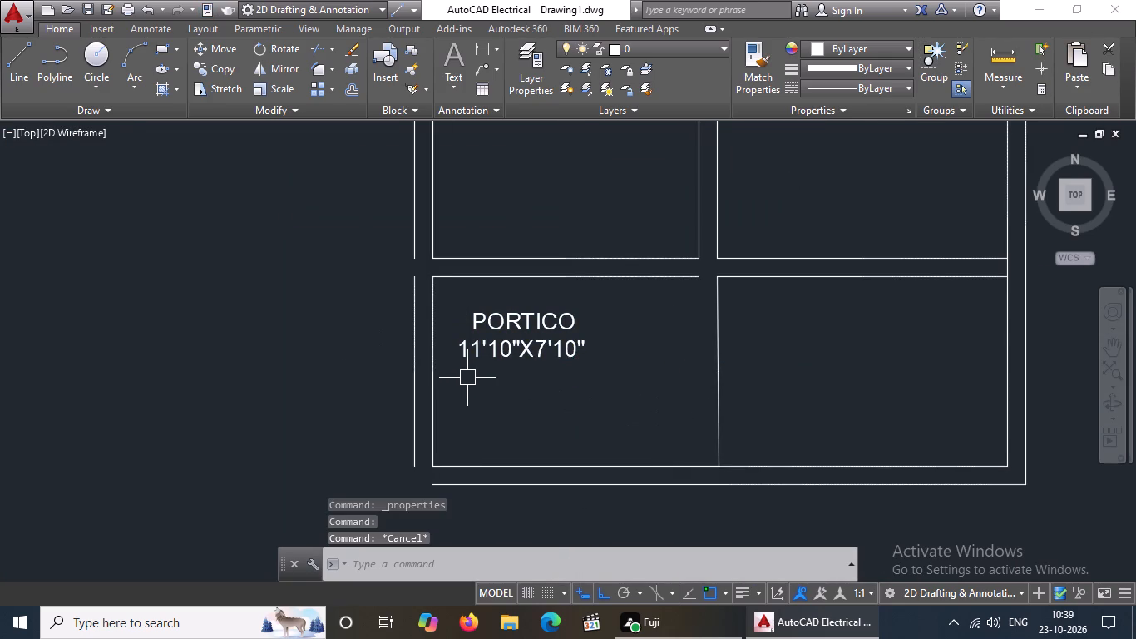
# Copy the PORTICO label into the three west rooms north of it and into the large southeast and northeast rooms.
pyautogui.scroll(-1, 479, 371)
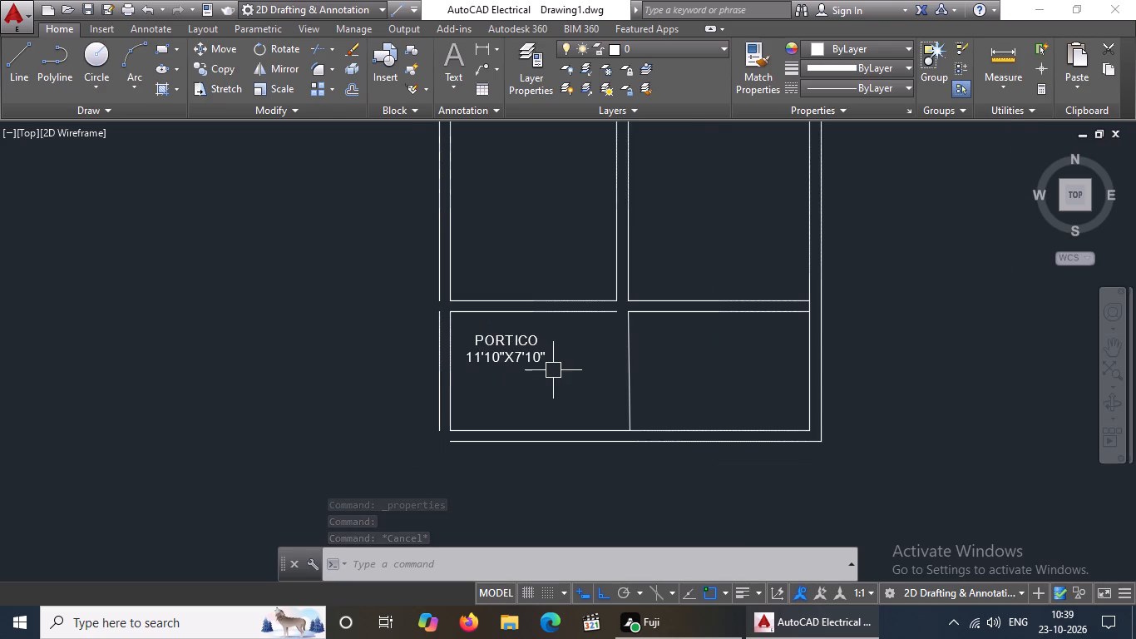
pyautogui.moveTo(551, 370); pyautogui.dragTo(480, 424, button='middle')
pyautogui.click(452, 404)
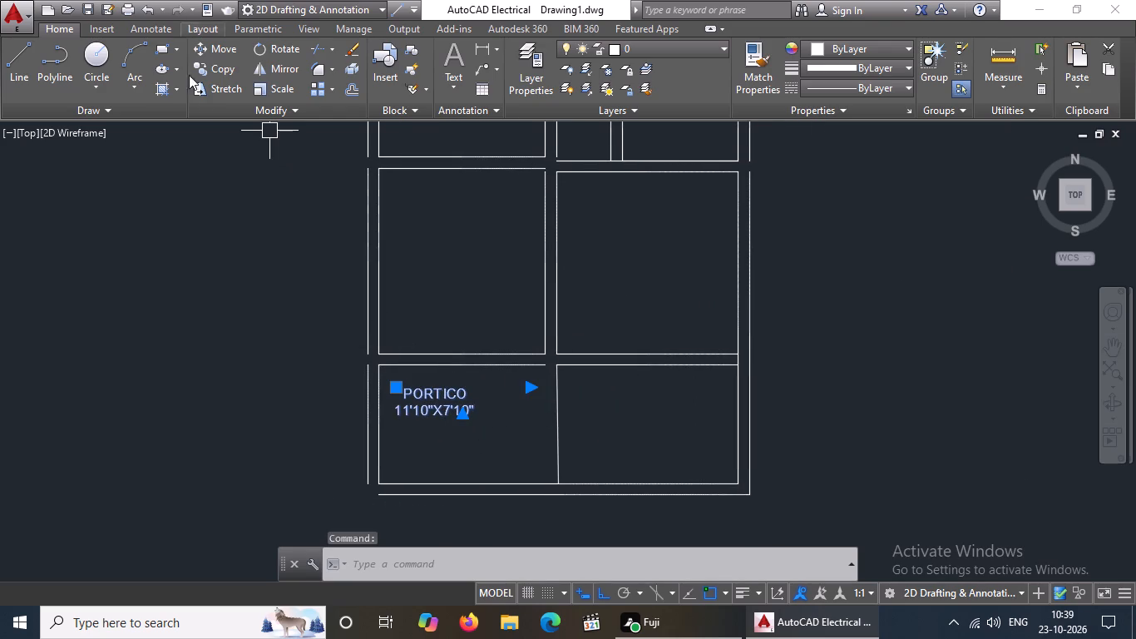
pyautogui.click(201, 72)
pyautogui.click(426, 405)
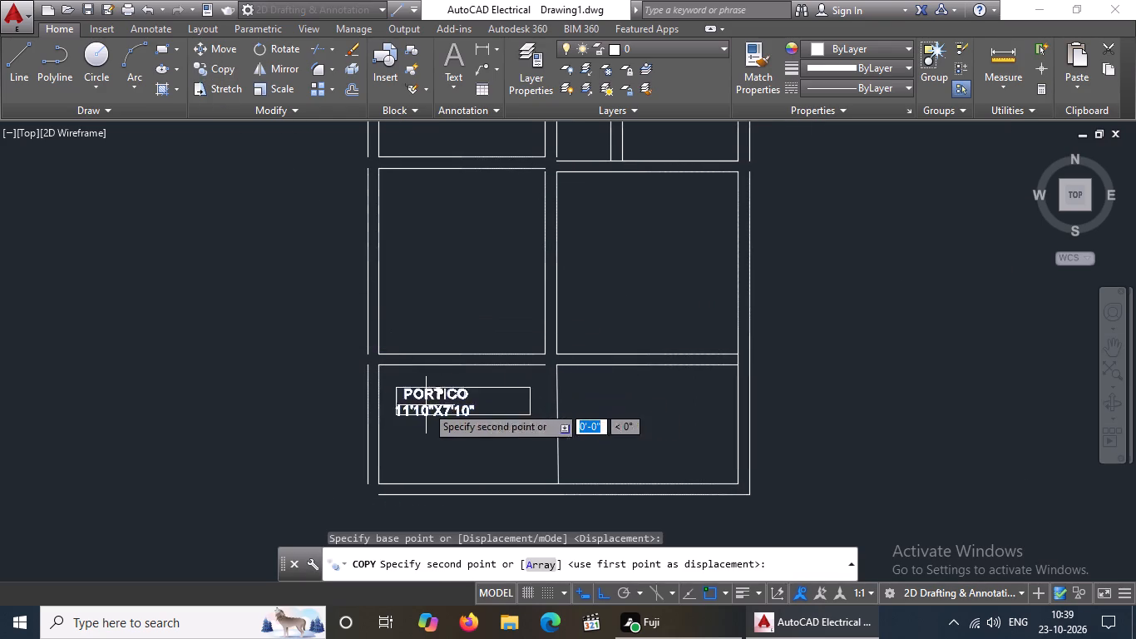
pyautogui.click(422, 239)
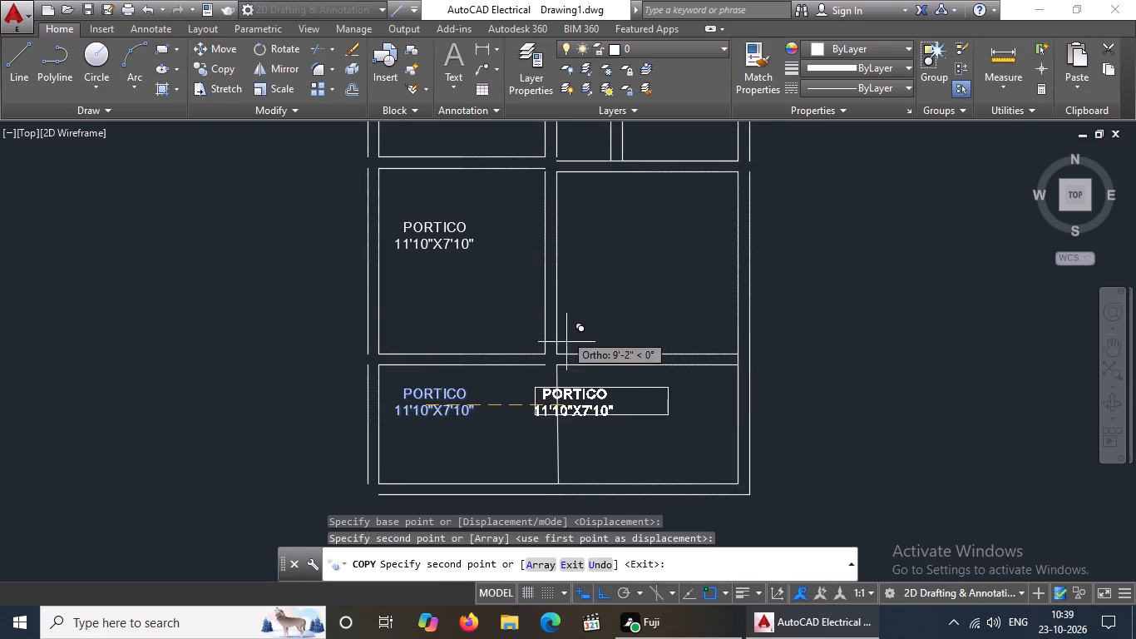
pyautogui.scroll(-3, 536, 310)
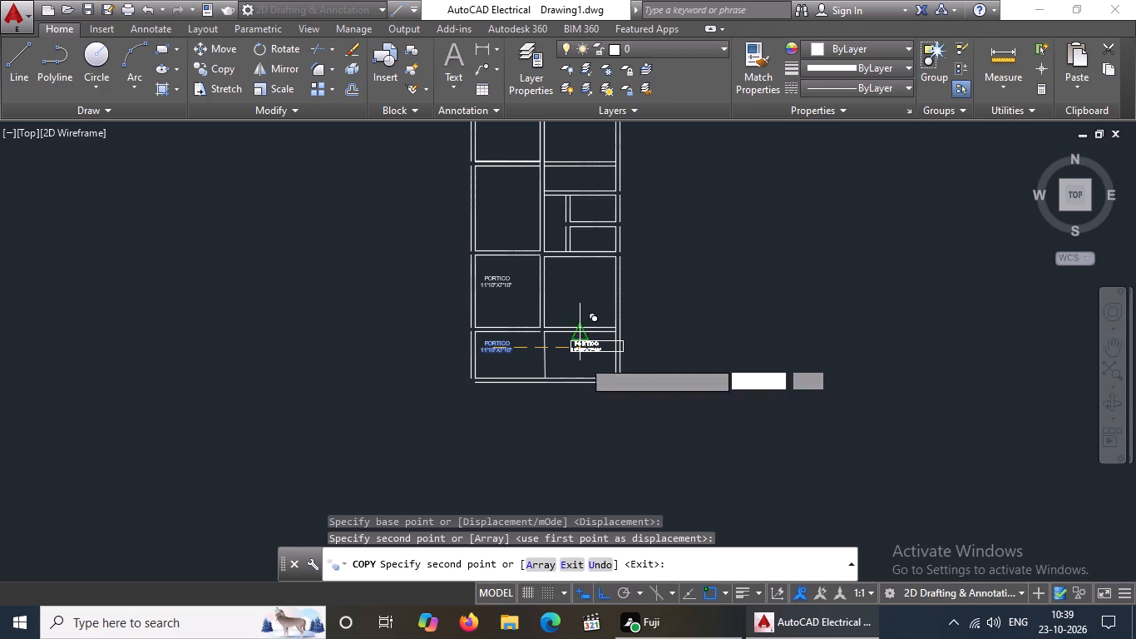
pyautogui.click(608, 590)
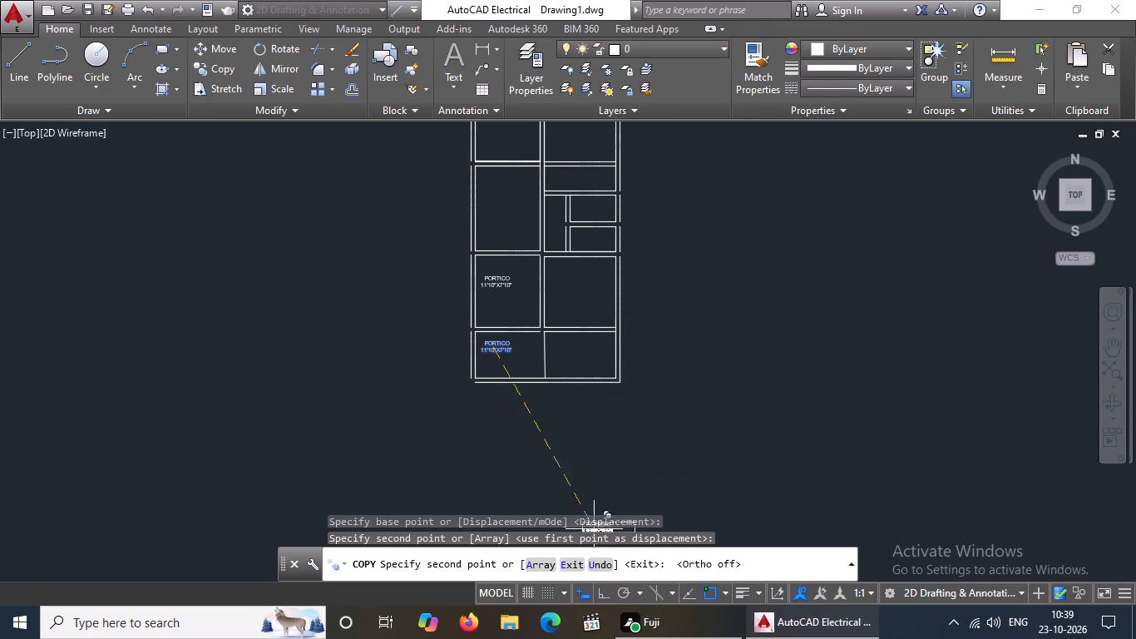
pyautogui.click(568, 289)
pyautogui.click(491, 209)
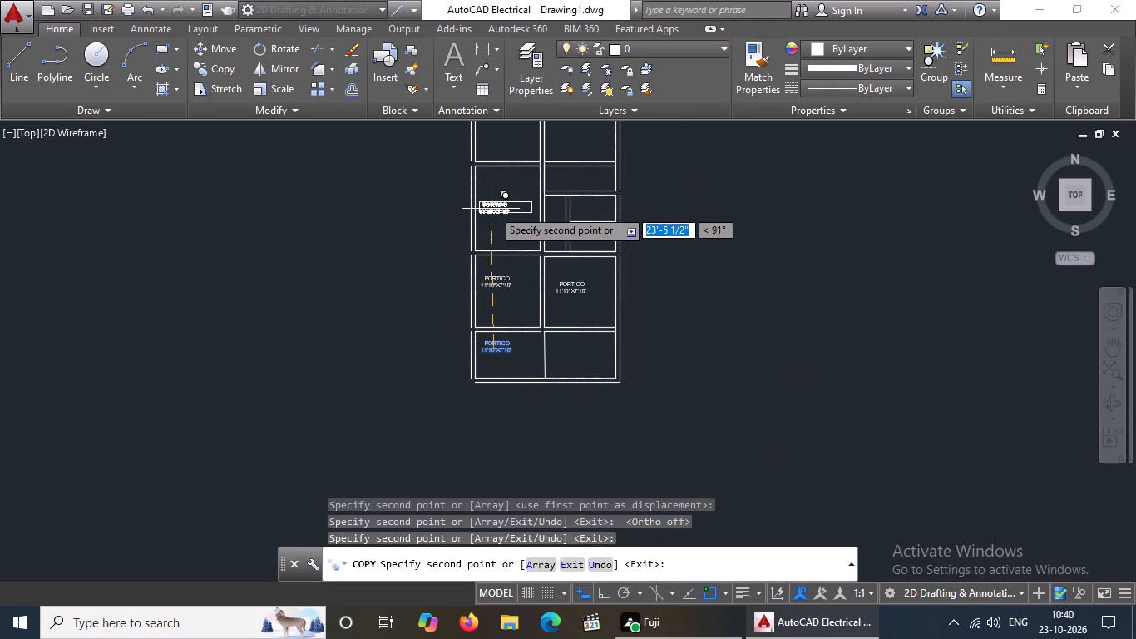
pyautogui.moveTo(502, 208); pyautogui.dragTo(502, 269, button='middle')
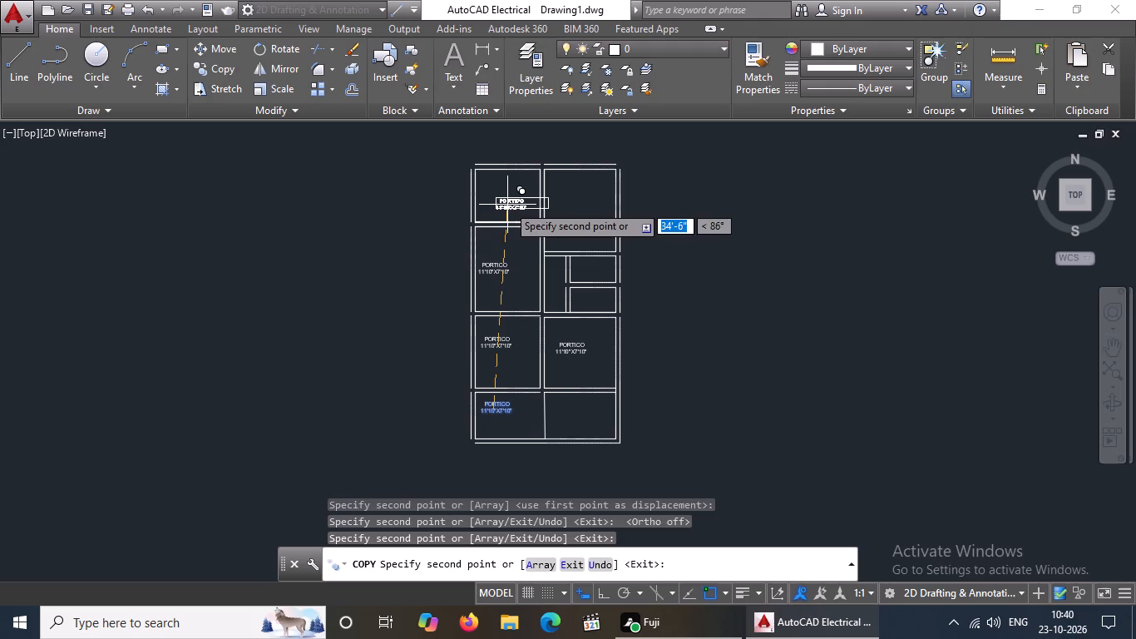
pyautogui.click(507, 205)
pyautogui.click(570, 211)
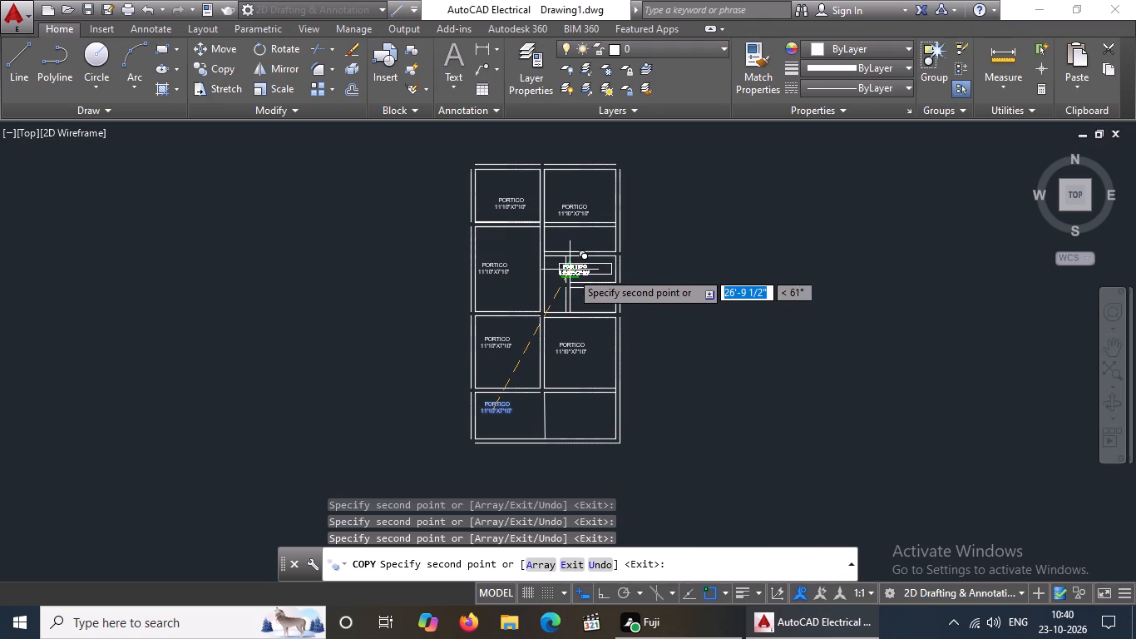
# Place further copies of the PORTICO label in the two small stacked east rooms and finish copying.
pyautogui.scroll(1, 563, 266)
pyautogui.click(603, 278)
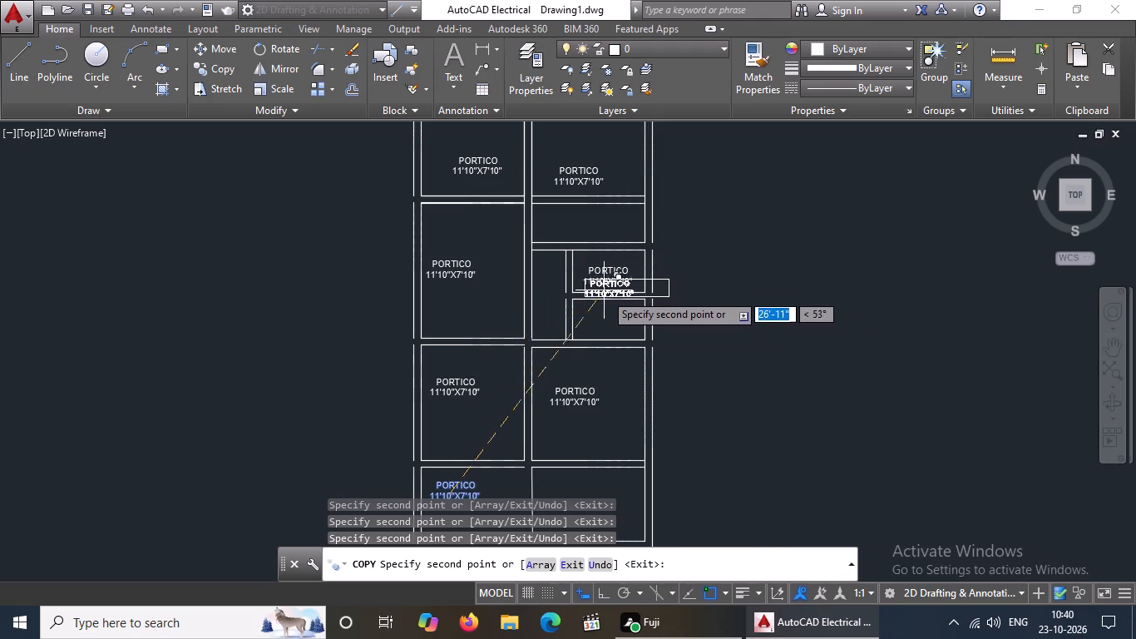
pyautogui.click(617, 329)
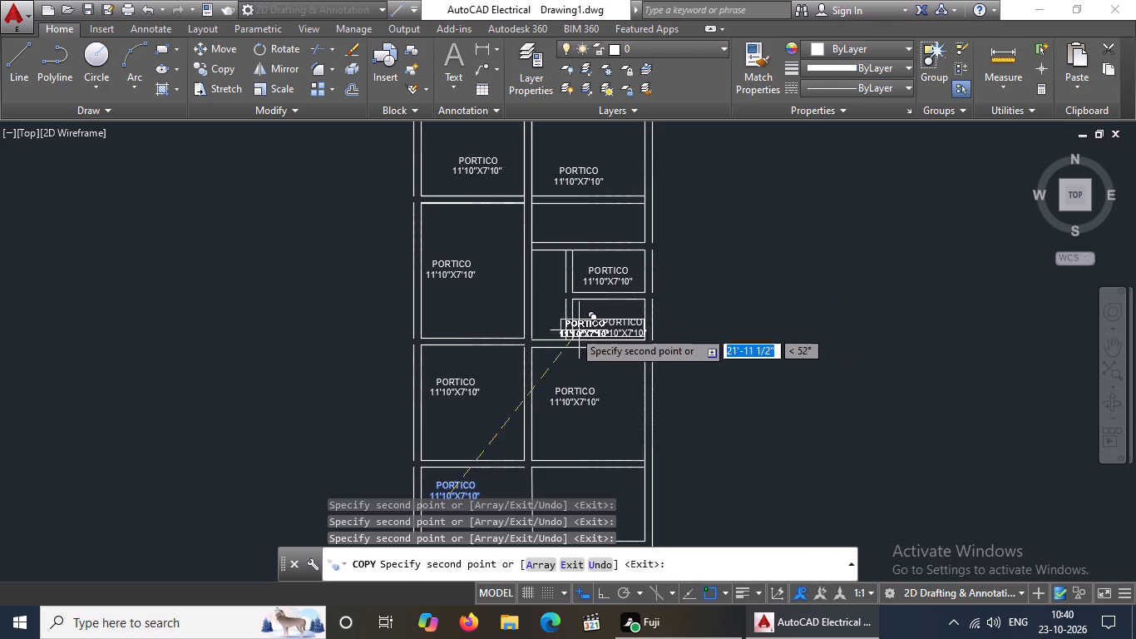
pyautogui.moveTo(560, 245); pyautogui.dragTo(568, 287, button='middle')
pyautogui.press('Escape')
# Erase the two parallel horizontal lines crossing the northeast room.
pyautogui.click(574, 249)
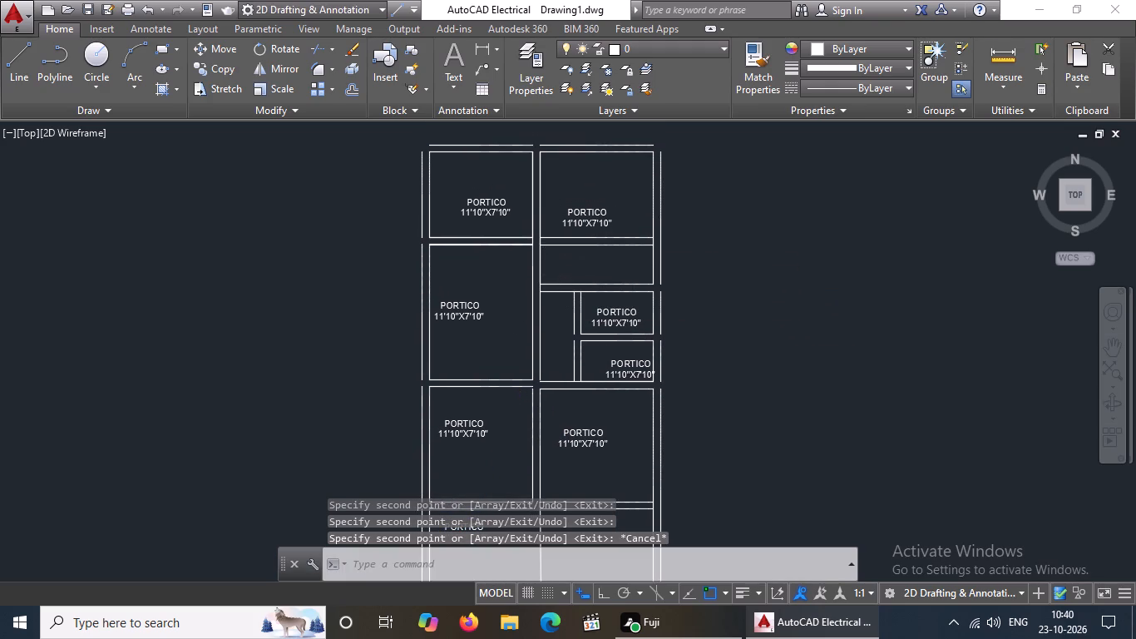
pyautogui.press('Delete')
pyautogui.click(580, 238)
pyautogui.press('Delete')
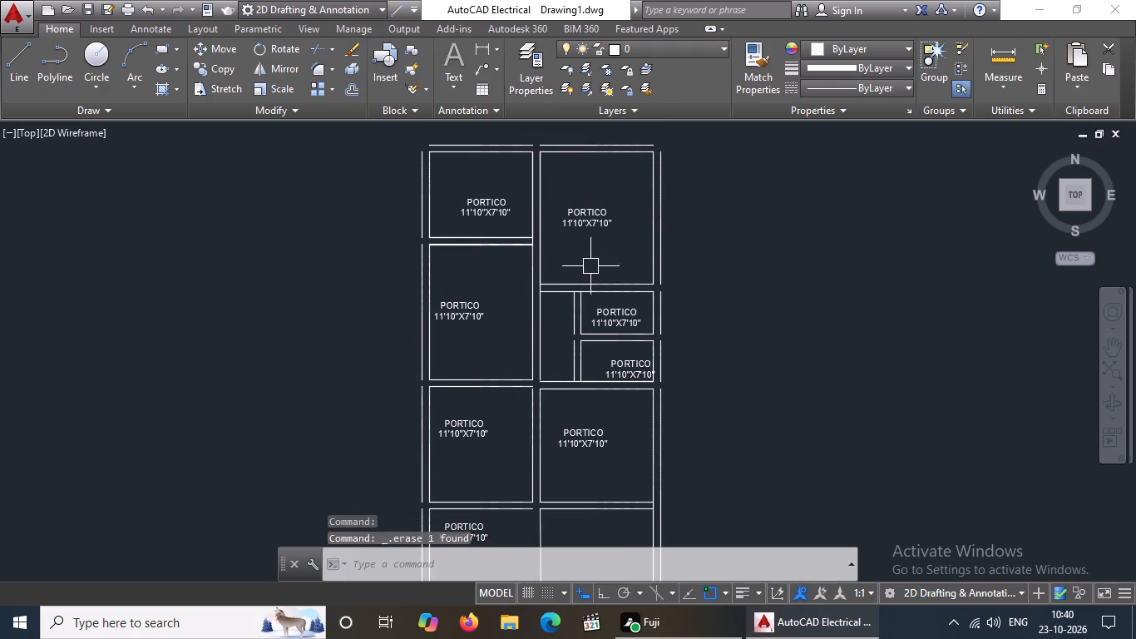
# Replace the copied label text in the large east room just north of the southernmost space with BEDROOM.
pyautogui.scroll(-2, 593, 270)
pyautogui.scroll(3, 563, 395)
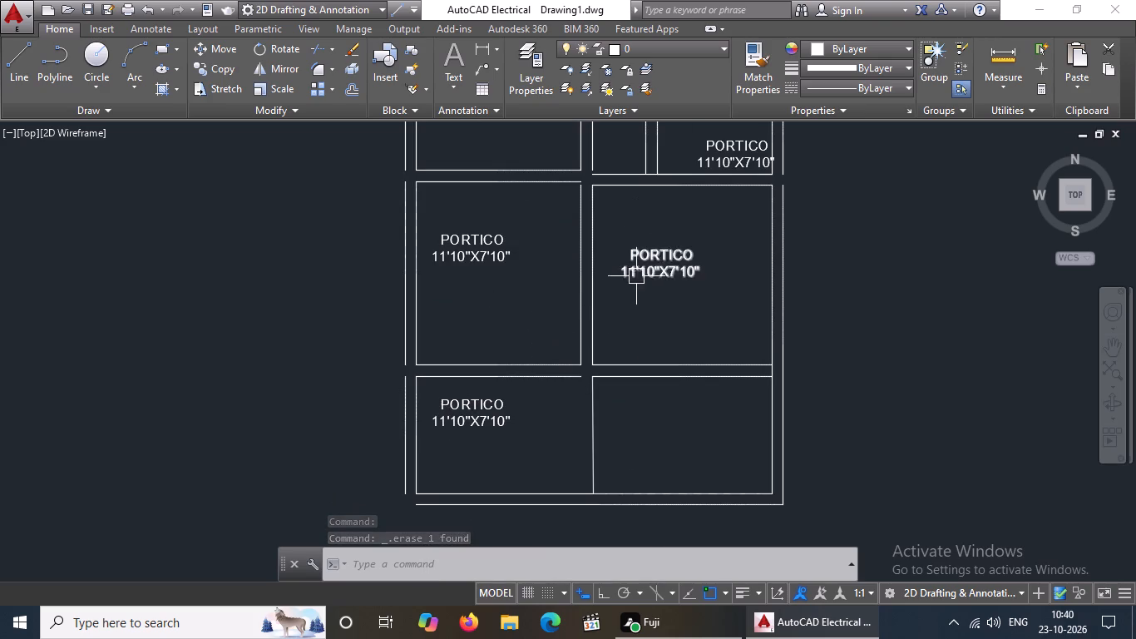
pyautogui.doubleClick(680, 269)
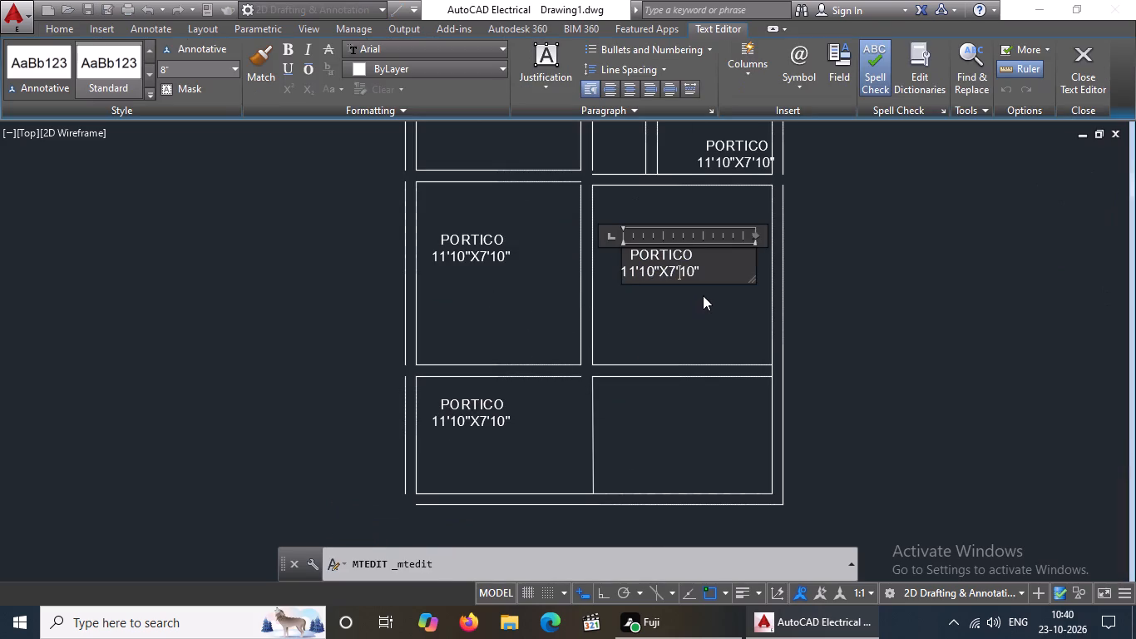
pyautogui.press('Right')
pyautogui.press('Right')
pyautogui.press('Right')
pyautogui.press('Right')
pyautogui.press('BackSpace')
pyautogui.press('BackSpace')
pyautogui.press('BackSpace')
pyautogui.press('BackSpace')
pyautogui.press('BackSpace')
pyautogui.press('BackSpace')
pyautogui.press('BackSpace')
pyautogui.press('BackSpace')
pyautogui.press('BackSpace')
pyautogui.press('BackSpace')
pyautogui.press('BackSpace')
pyautogui.press('BackSpace')
pyautogui.press('BackSpace')
pyautogui.press('BackSpace')
pyautogui.press('BackSpace')
pyautogui.press('BackSpace')
pyautogui.press('BackSpace')
pyautogui.press('BackSpace')
pyautogui.press('BackSpace')
pyautogui.press('BackSpace')
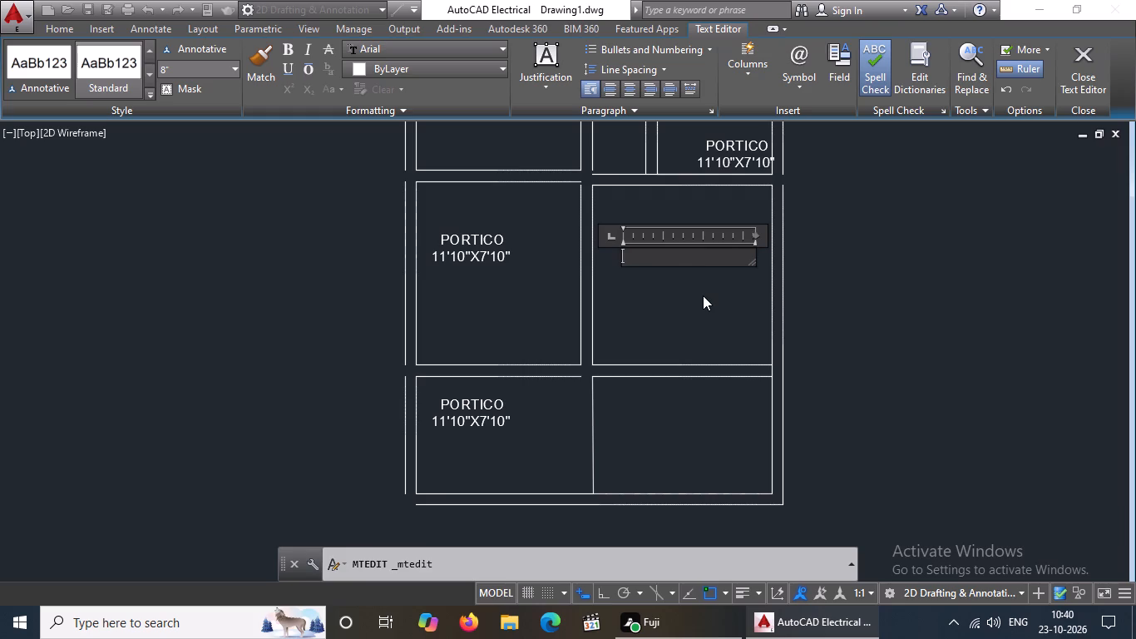
pyautogui.write('BEDROOM')
pyautogui.press('Return')
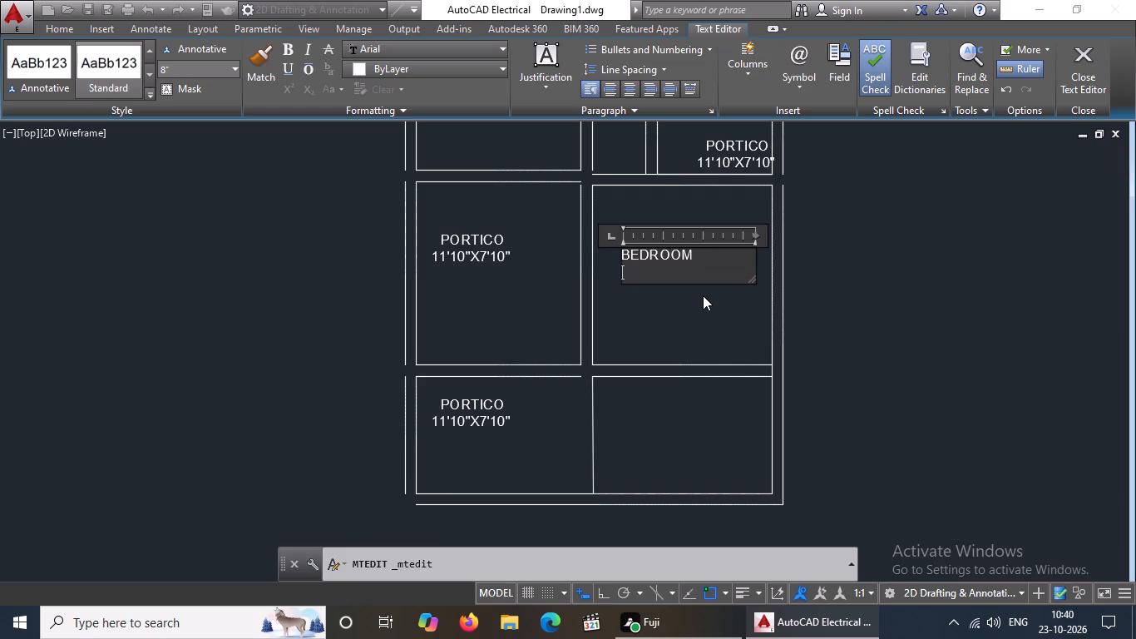
# Add a second line reading 12'0"X12'0" below BEDROOM and finish the label.
pyautogui.write('12')
pyautogui.press("'")
pyautogui.write('0"X')
pyautogui.write("12'")
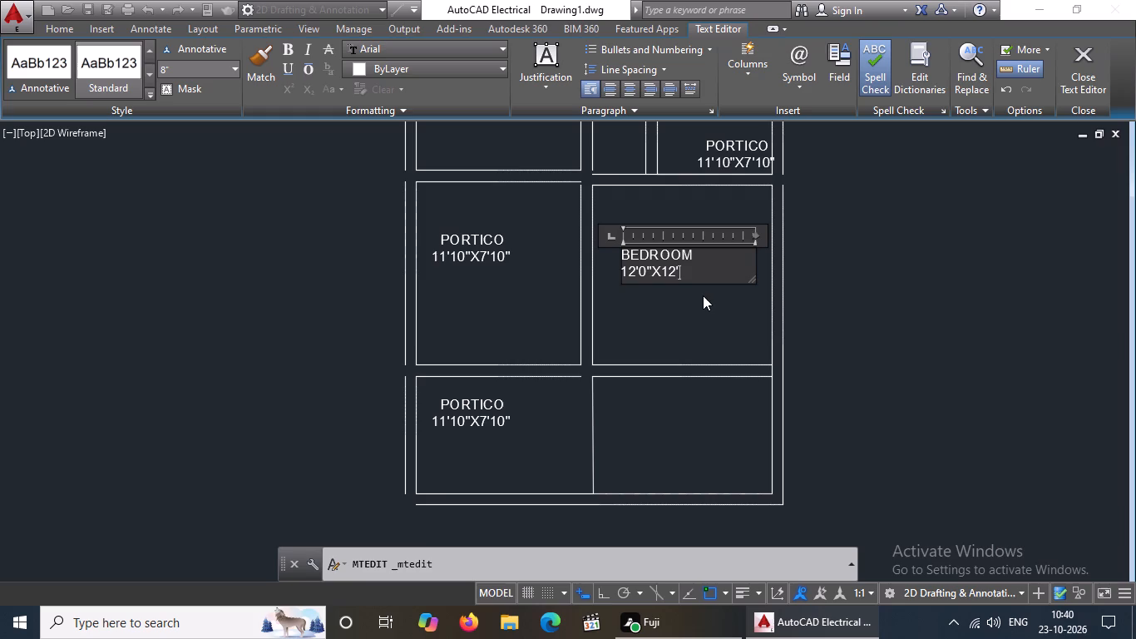
pyautogui.write('0"')
pyautogui.click(649, 312)
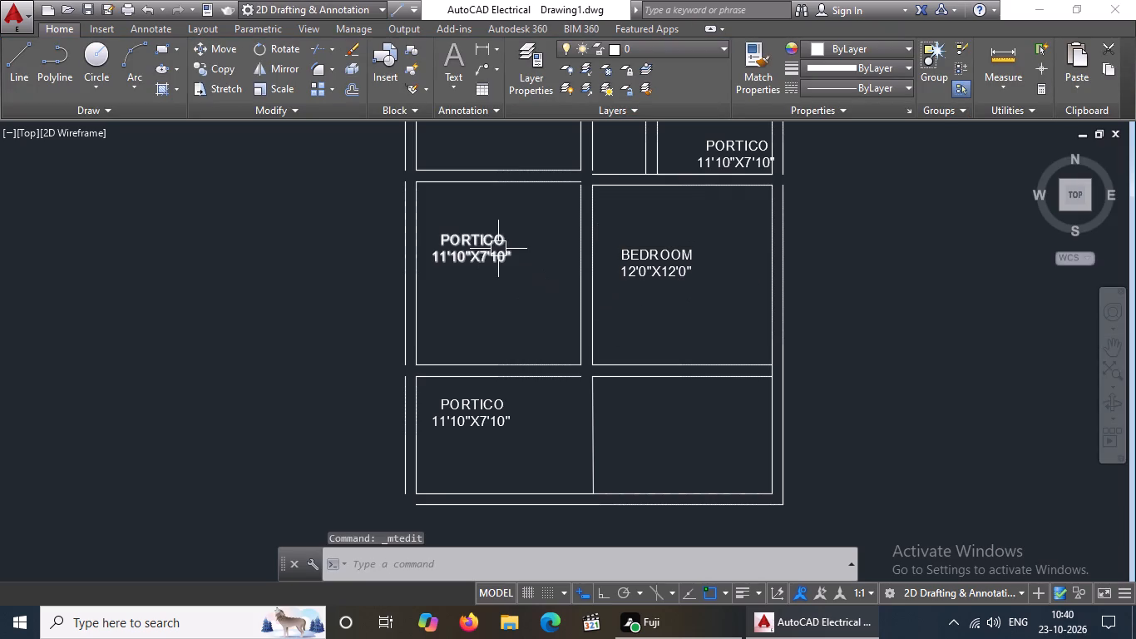
# Replace the PORTICO label text in the west room beside BEDROOM with DRAWING.
pyautogui.click(497, 247)
pyautogui.click(497, 247)
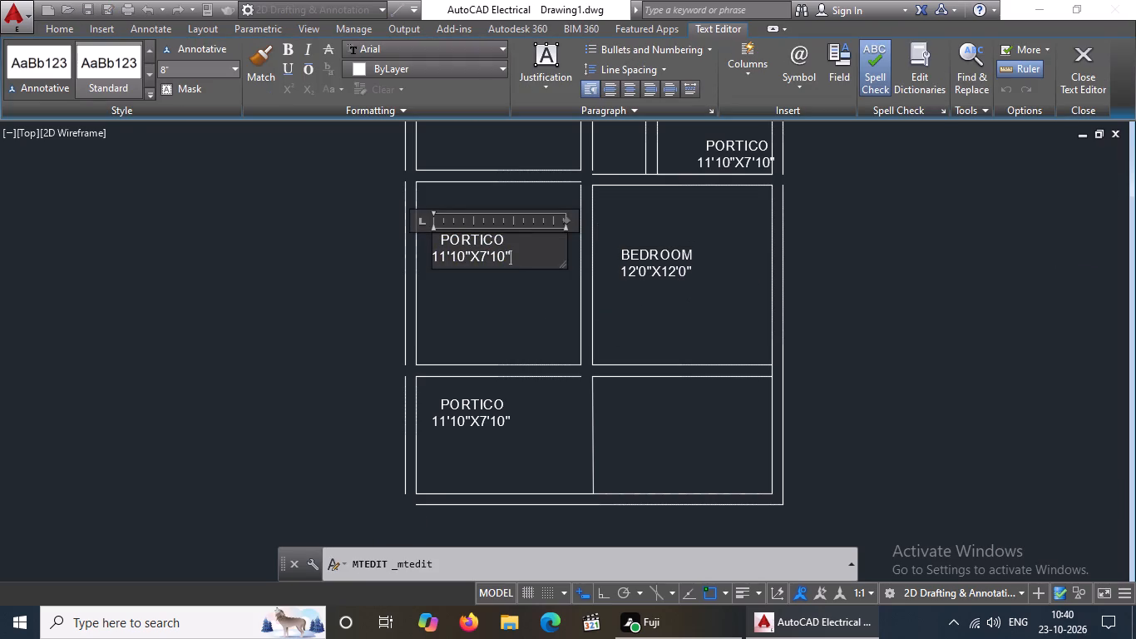
pyautogui.click(520, 260)
pyautogui.press('BackSpace')
pyautogui.press('BackSpace')
pyautogui.press('BackSpace')
pyautogui.press('BackSpace')
pyautogui.press('BackSpace')
pyautogui.press('BackSpace')
pyautogui.press('BackSpace')
pyautogui.press('BackSpace')
pyautogui.press('BackSpace')
pyautogui.press('BackSpace')
pyautogui.press('BackSpace')
pyautogui.press('BackSpace')
pyautogui.press('BackSpace')
pyautogui.press('BackSpace')
pyautogui.press('BackSpace')
pyautogui.press('BackSpace')
pyautogui.press('BackSpace')
pyautogui.press('BackSpace')
pyautogui.press('BackSpace')
pyautogui.press('BackSpace')
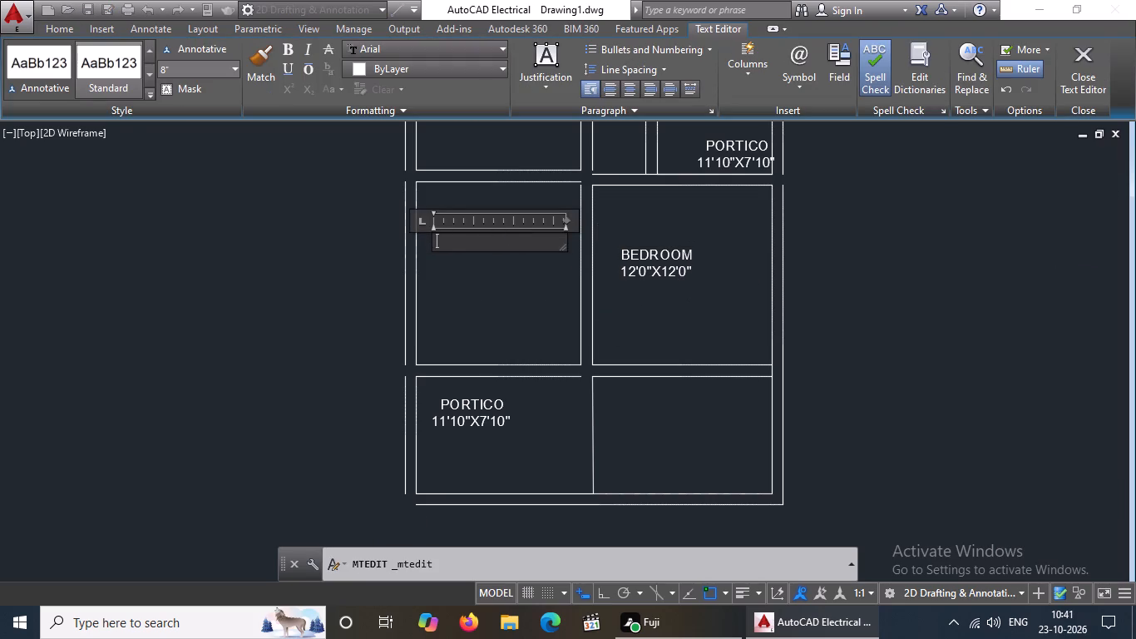
pyautogui.write('DRAWING')
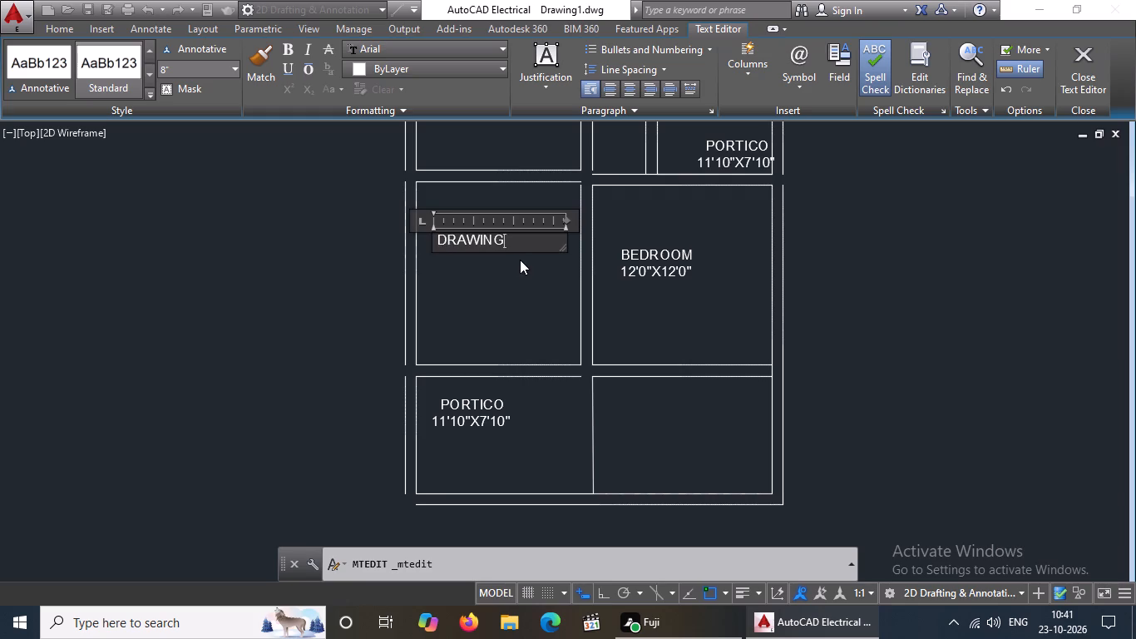
# Add a second line reading 11'0"X12'0" below DRAWING, remove the leading space before DRAWING, and finish the label.
pyautogui.press('Return')
pyautogui.write('11')
pyautogui.press("'")
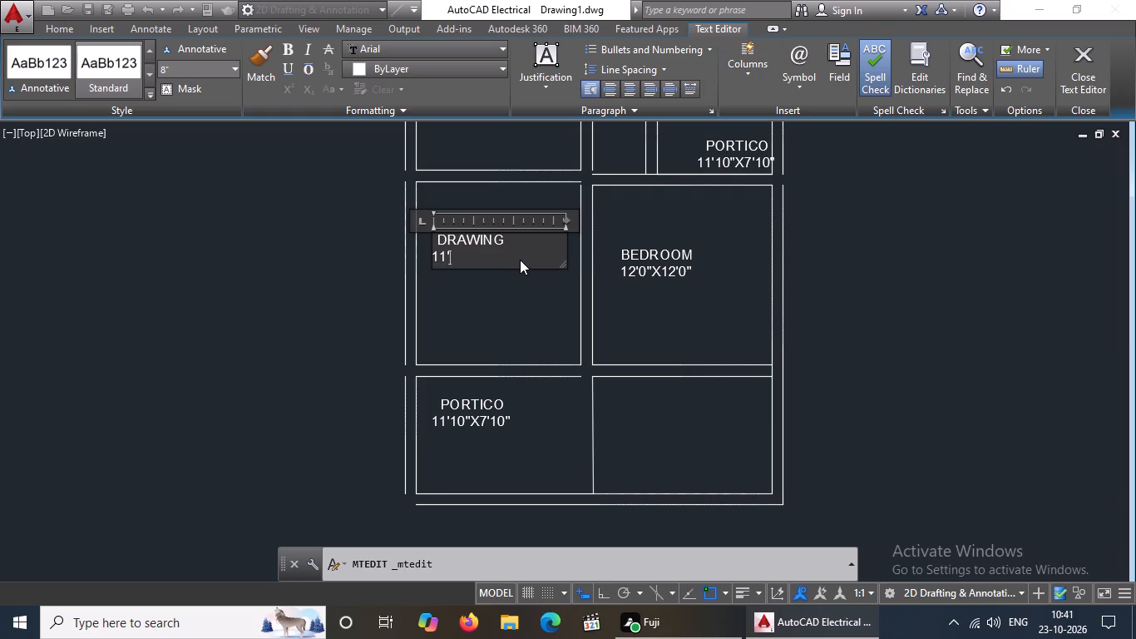
pyautogui.press('0')
pyautogui.hotkey('shift', '"')
pyautogui.press('x')
pyautogui.write("12'")
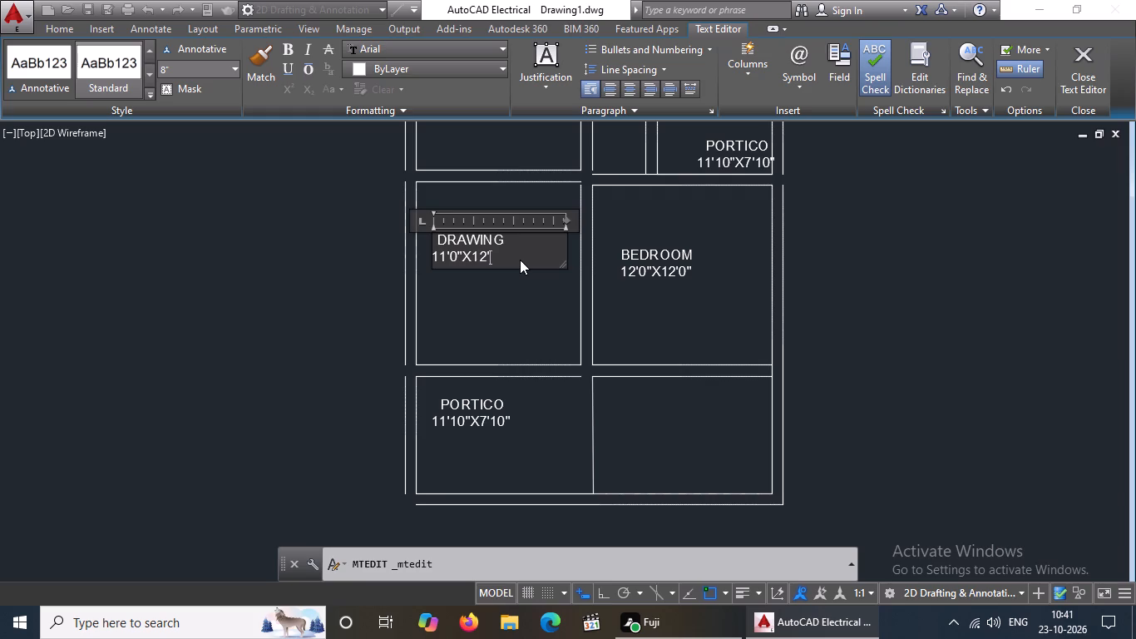
pyautogui.write('0"')
pyautogui.click(437, 240)
pyautogui.press('BackSpace')
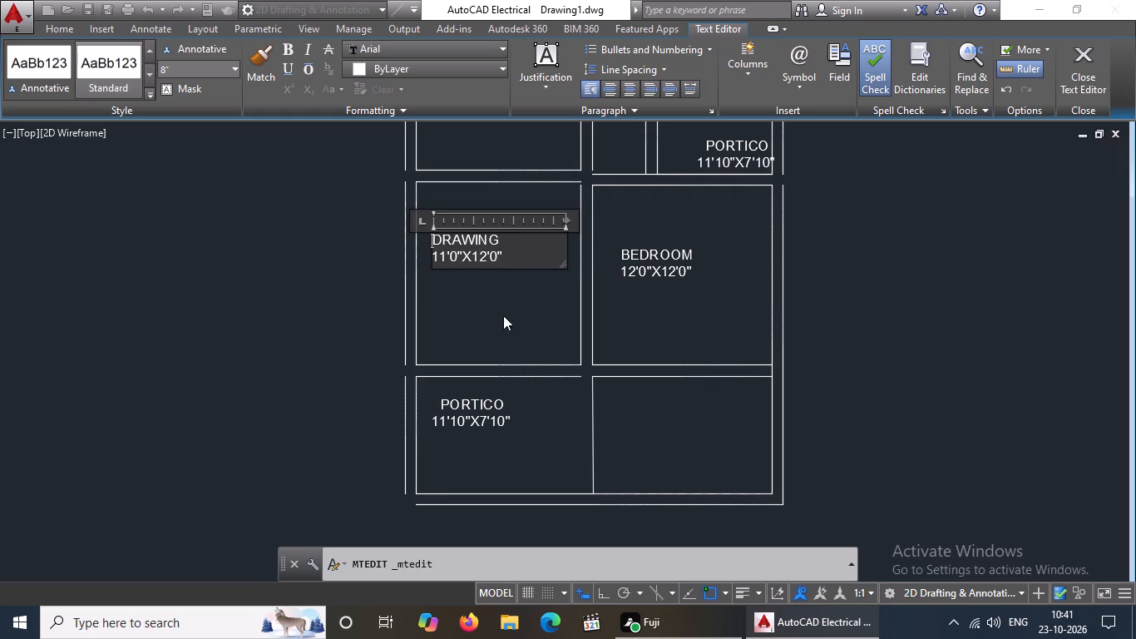
pyautogui.click(502, 315)
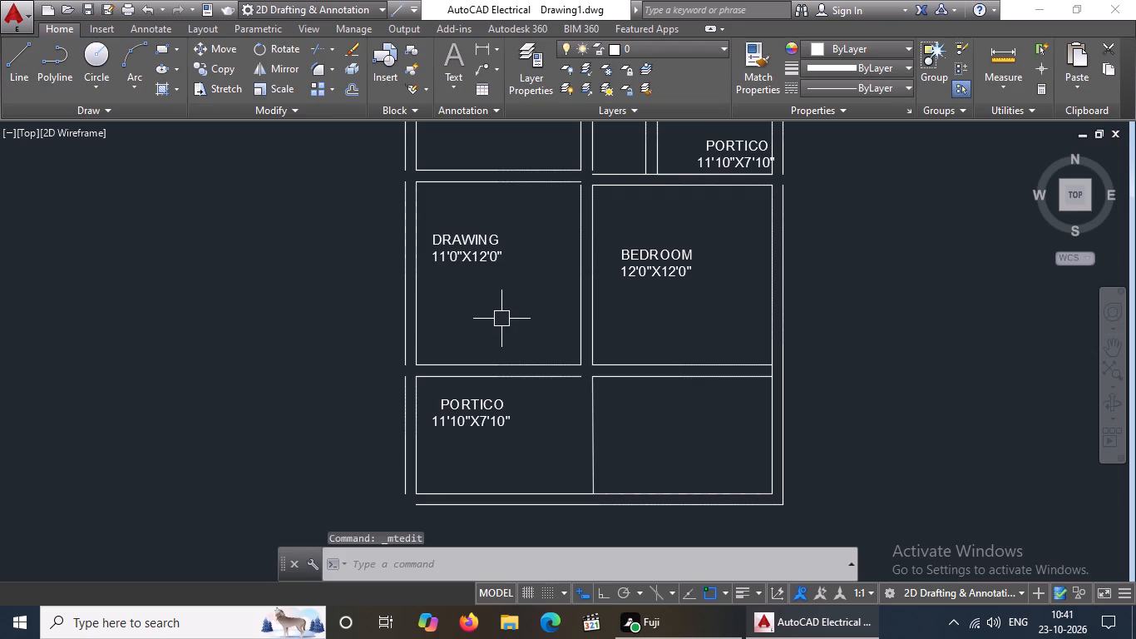
# Extend the two horizontal wall lines north of the small stacked east rooms westward to the far line of the central wall.
pyautogui.scroll(-1, 504, 327)
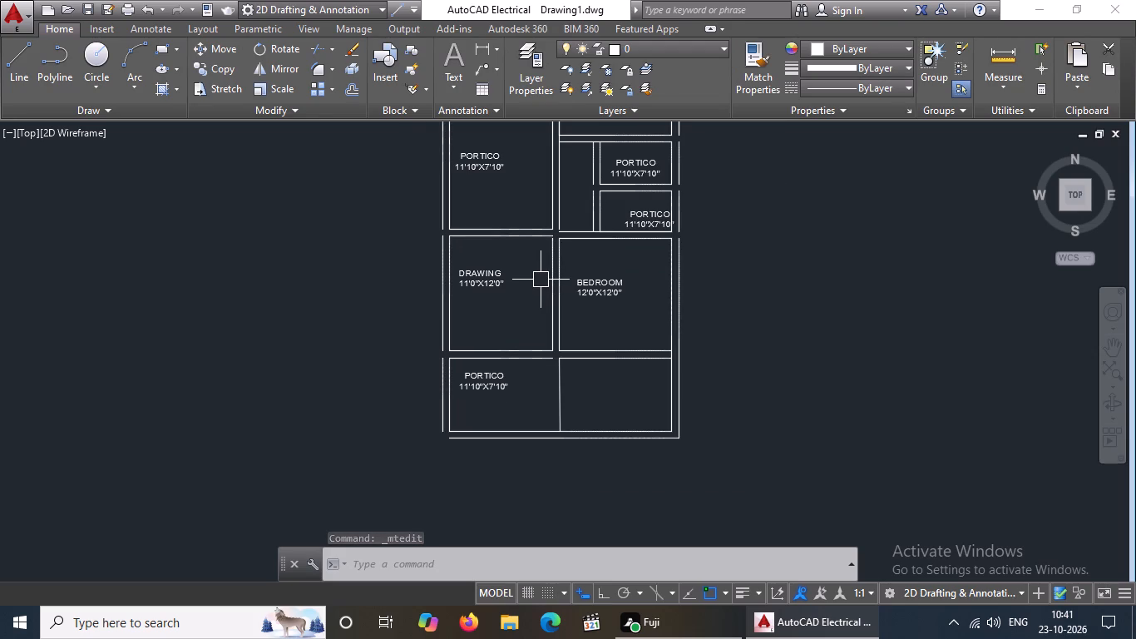
pyautogui.moveTo(563, 214); pyautogui.dragTo(563, 294, button='middle')
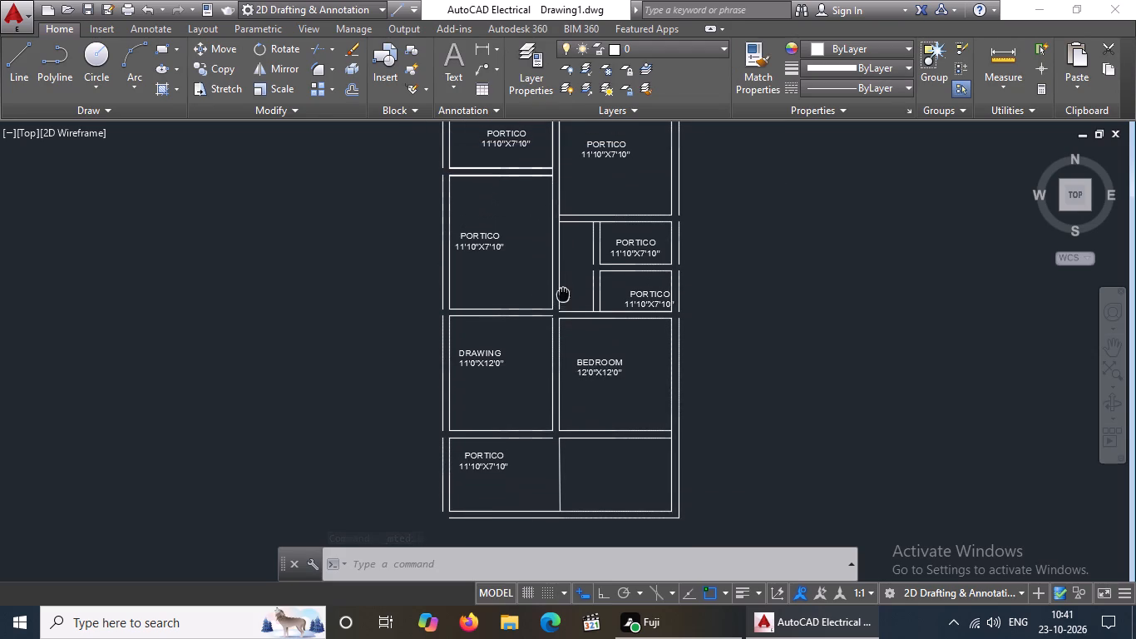
pyautogui.press('Escape')
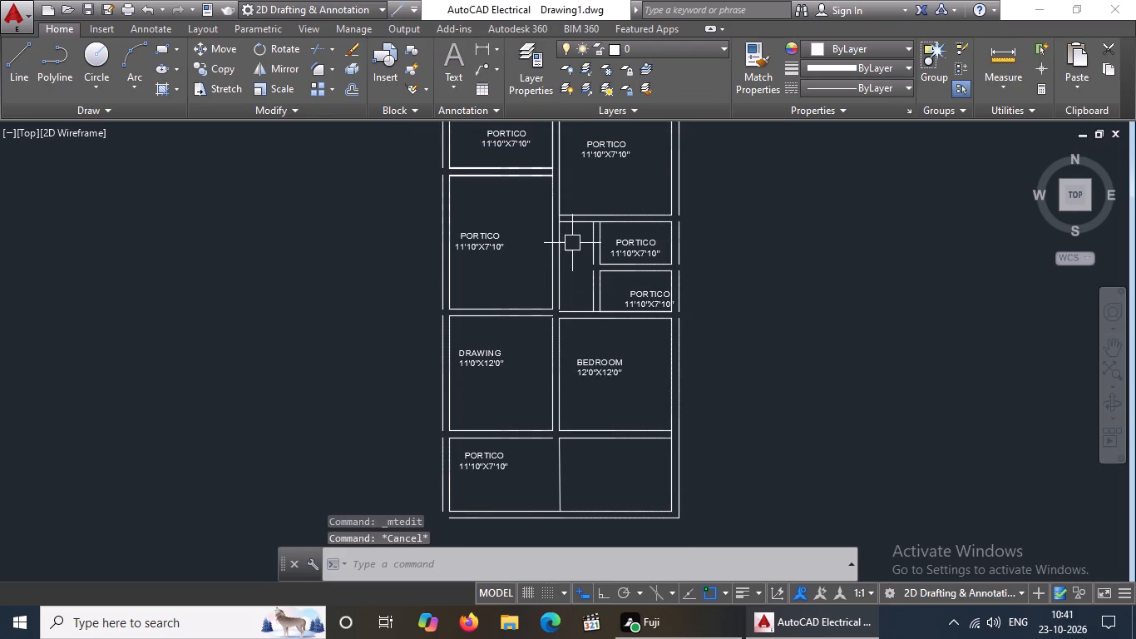
pyautogui.write('EX')
pyautogui.press('space')
pyautogui.press('space')
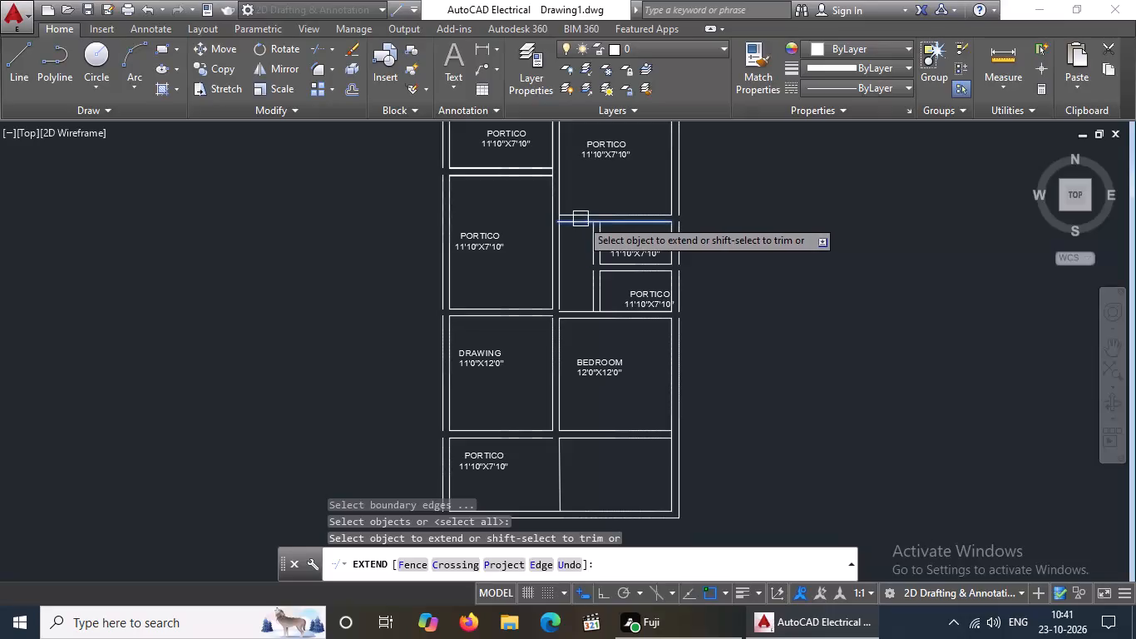
pyautogui.scroll(3, 578, 216)
pyautogui.click(543, 206)
pyautogui.click(534, 238)
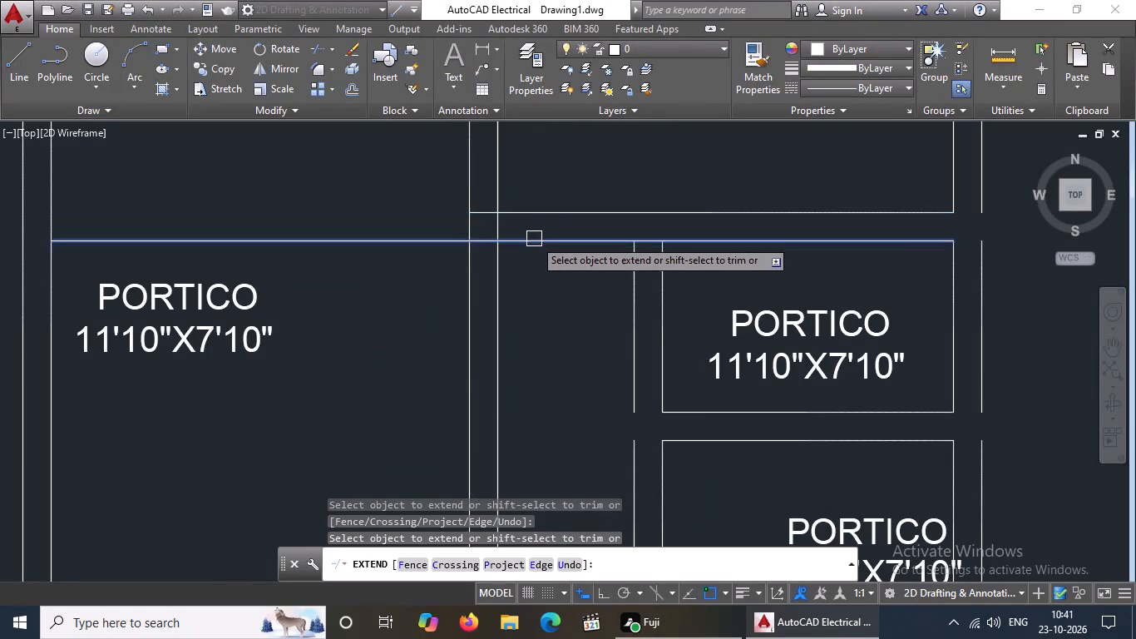
pyautogui.scroll(-3, 531, 285)
pyautogui.press('Escape')
# Trim both vertical lines of the central wall just south of the extended horizontal wall lines.
pyautogui.scroll(2, 516, 329)
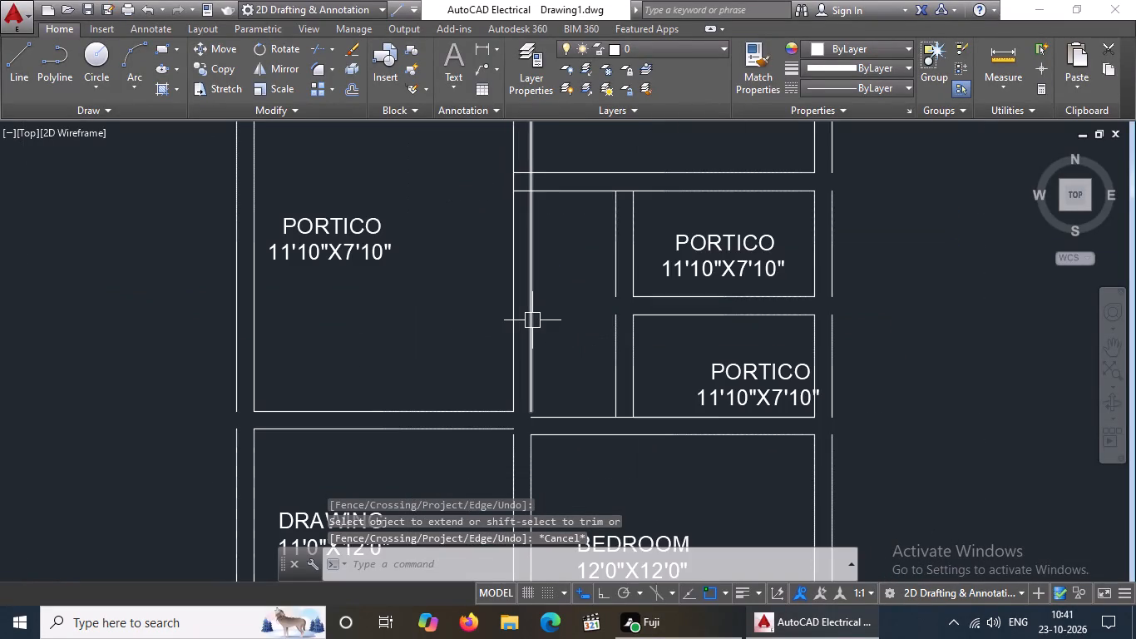
pyautogui.write('TR')
pyautogui.press('space')
pyautogui.press('space')
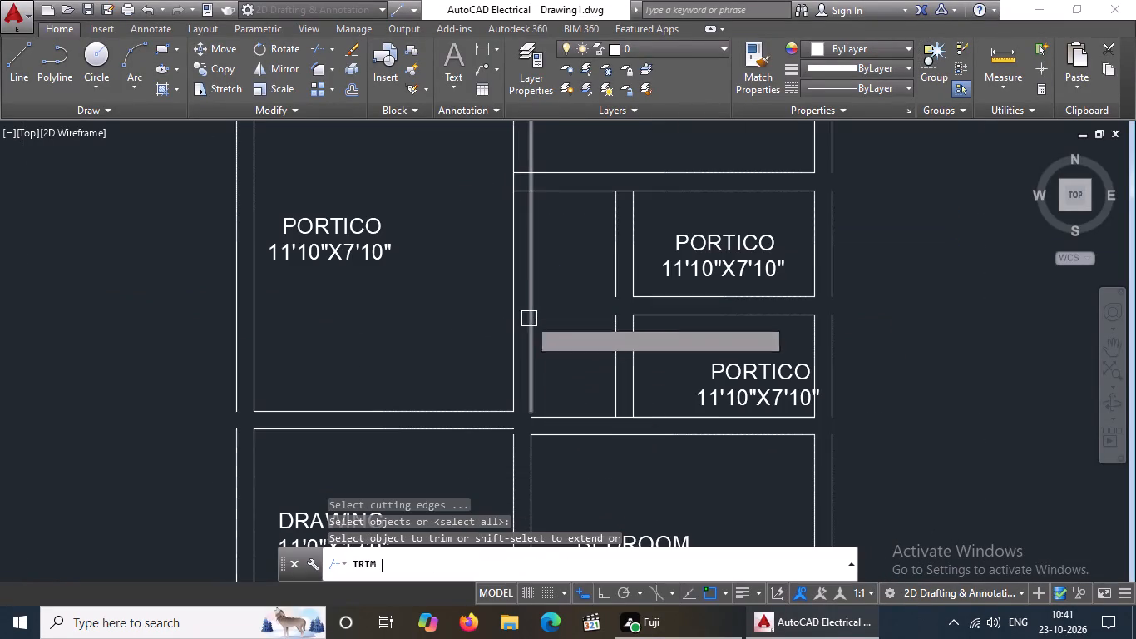
pyautogui.click(513, 202)
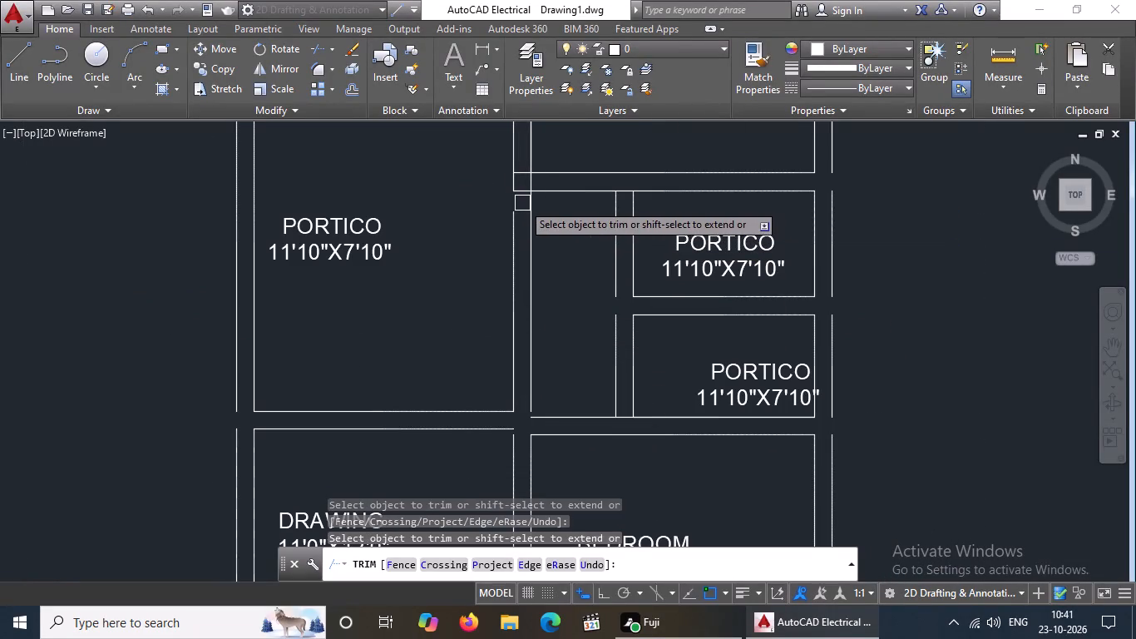
pyautogui.click(531, 200)
pyautogui.press('Escape')
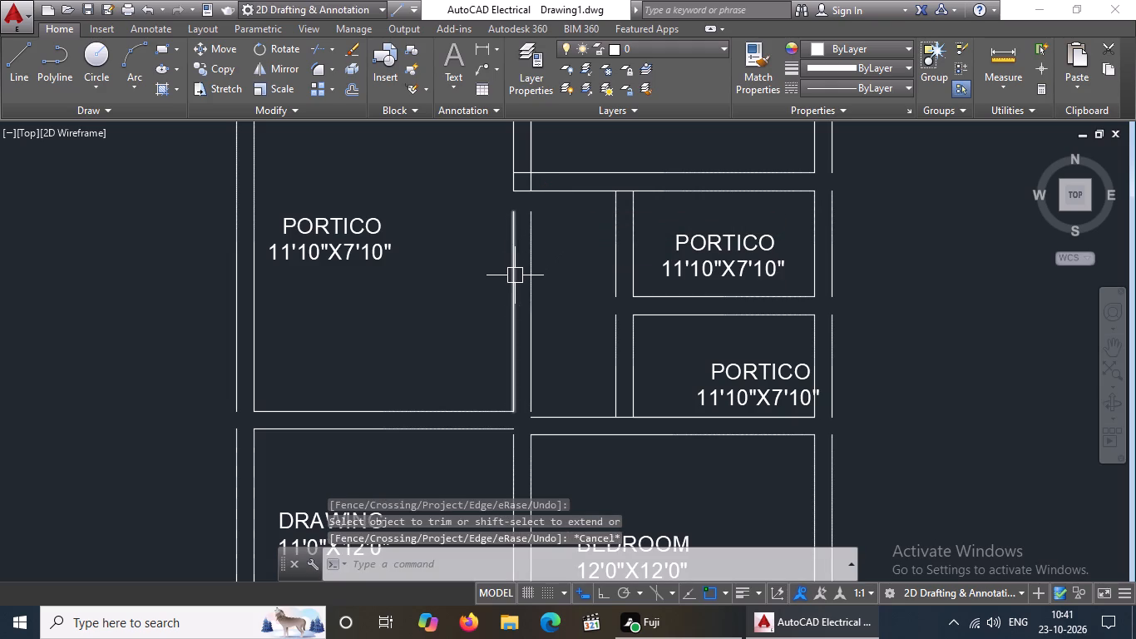
# Erase the two leftover vertical central wall segments between the large west room and the passage beside the small east rooms.
pyautogui.click(515, 275)
pyautogui.press('Delete')
pyautogui.click(533, 266)
pyautogui.press('Delete')
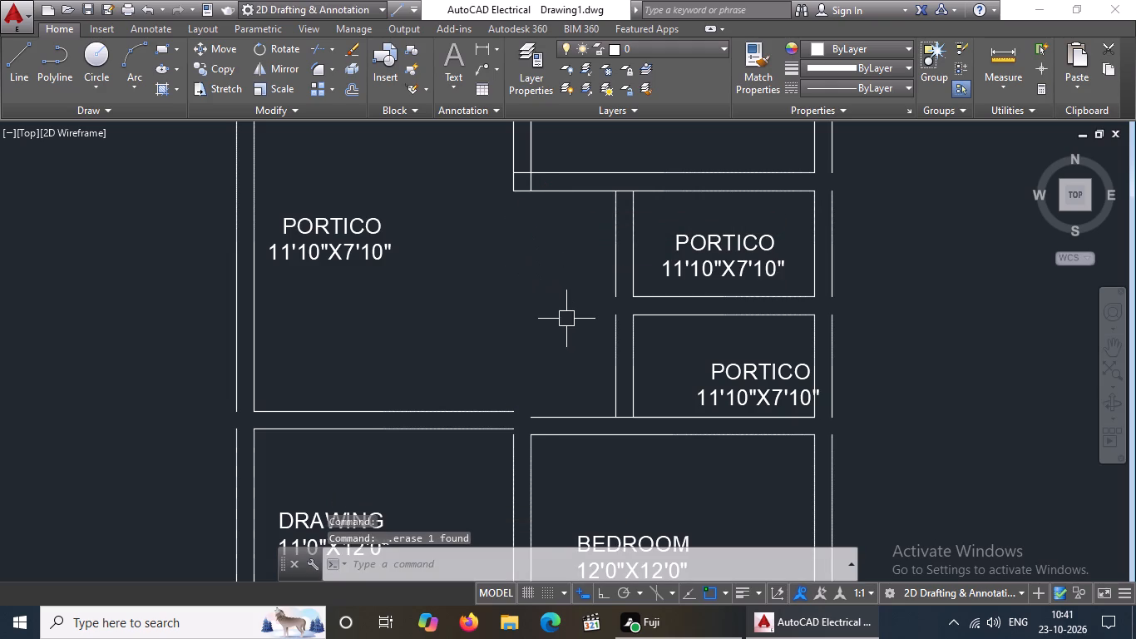
# Replace the PORTICO label text in the large west room north of DRAWING with LIVING/DINING.
pyautogui.scroll(-3, 566, 319)
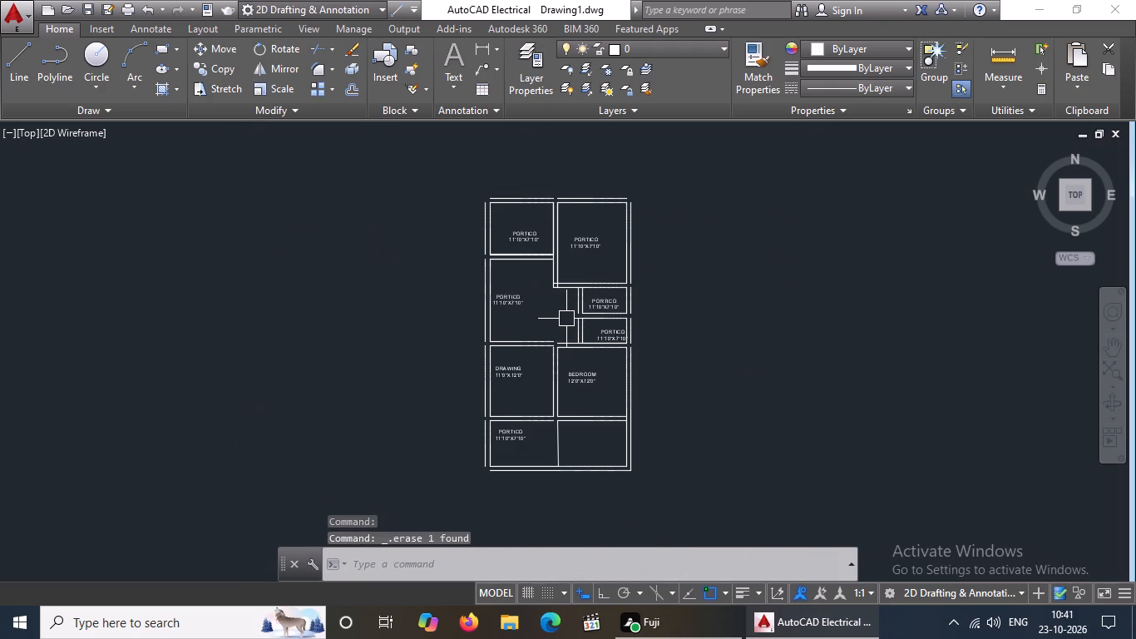
pyautogui.scroll(3, 561, 402)
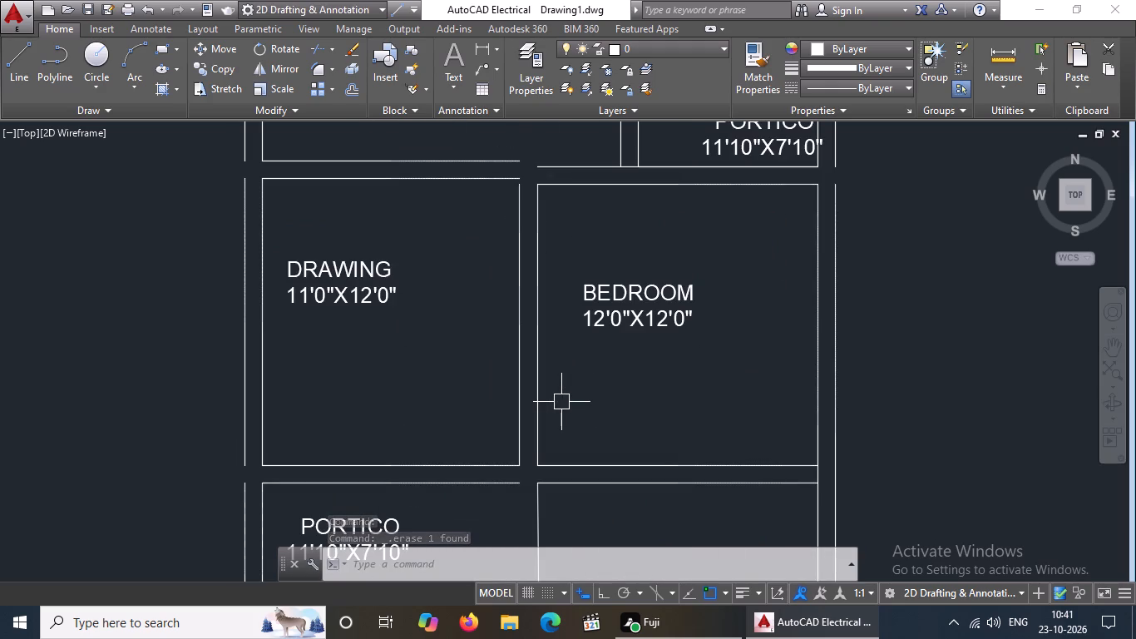
pyautogui.scroll(-1, 561, 441)
pyautogui.doubleClick(440, 162)
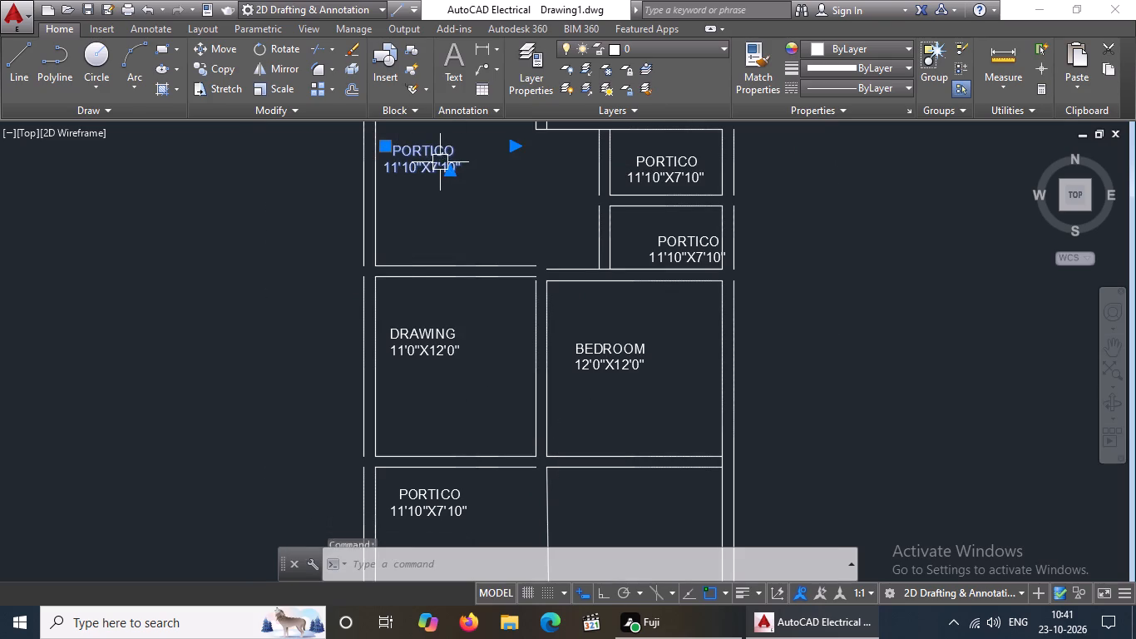
pyautogui.press('Right')
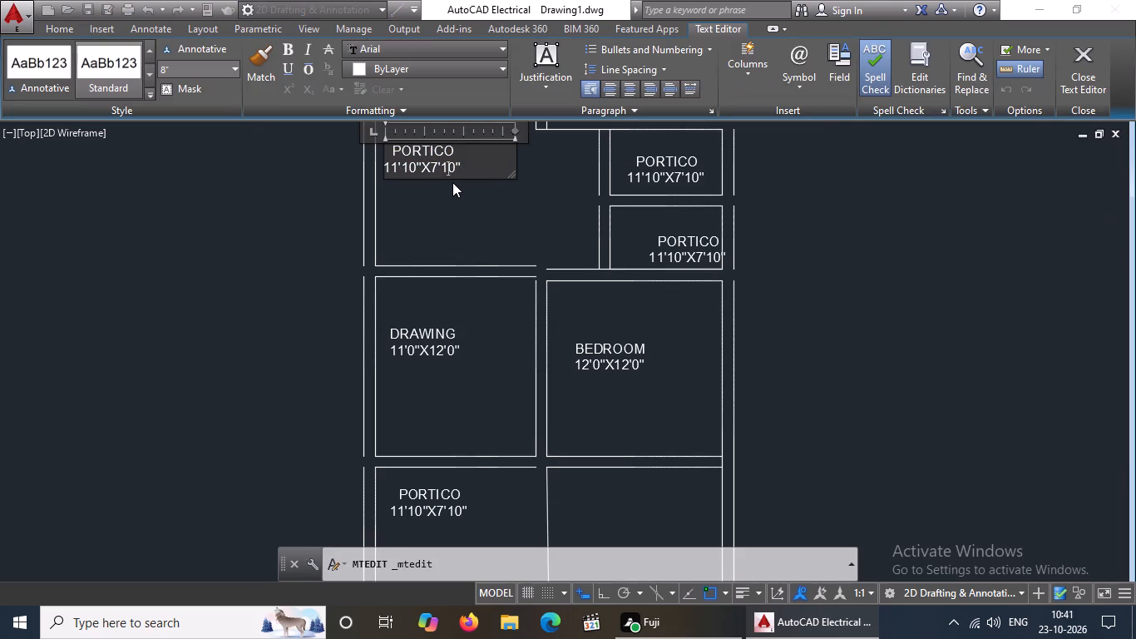
pyautogui.press('Right')
pyautogui.press('BackSpace')
pyautogui.press('BackSpace')
pyautogui.press('BackSpace')
pyautogui.press('BackSpace')
pyautogui.press('BackSpace')
pyautogui.press('BackSpace')
pyautogui.press('BackSpace')
pyautogui.press('BackSpace')
pyautogui.press('BackSpace')
pyautogui.press('BackSpace')
pyautogui.press('BackSpace')
pyautogui.press('BackSpace')
pyautogui.press('BackSpace')
pyautogui.press('BackSpace')
pyautogui.press('BackSpace')
pyautogui.press('BackSpace')
pyautogui.press('BackSpace')
pyautogui.press('BackSpace')
pyautogui.press('BackSpace')
pyautogui.press('BackSpace')
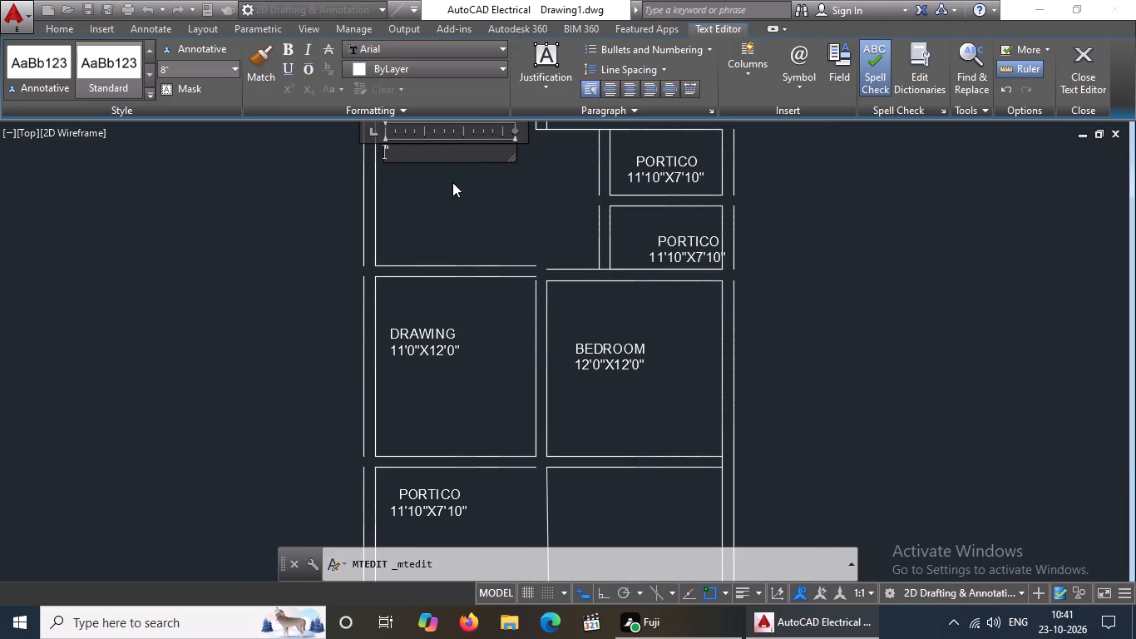
pyautogui.write('LIVING')
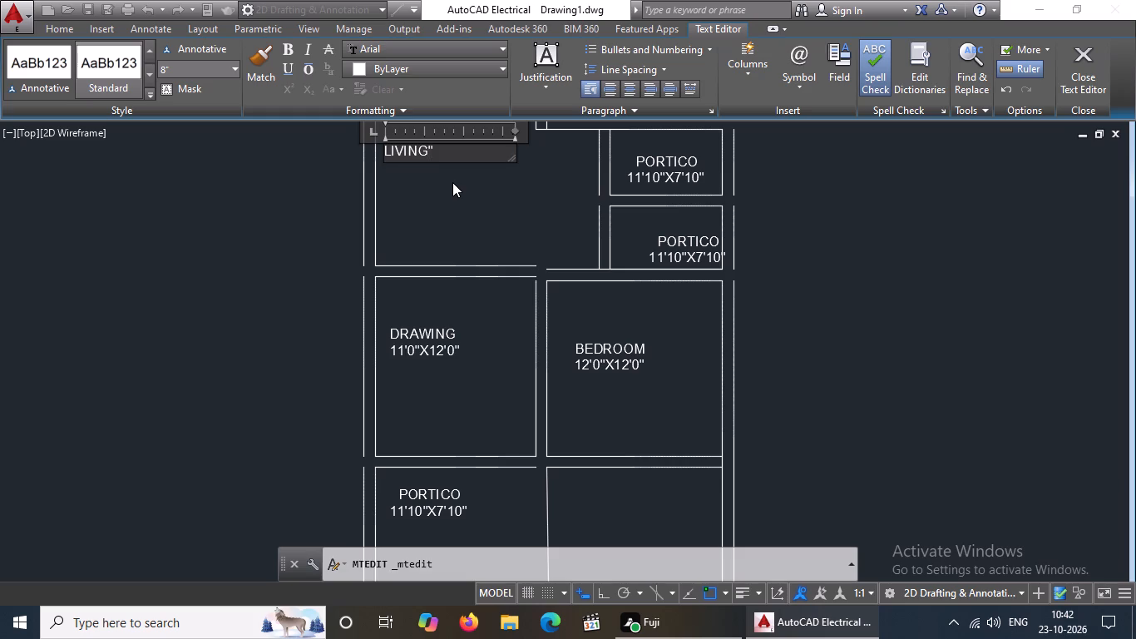
pyautogui.press('/')
pyautogui.press('Right')
pyautogui.press('BackSpace')
pyautogui.write('DINING')
# Add the size line 11'0"X14'4" beneath the LIVING/DINING room name.
pyautogui.press('Return')
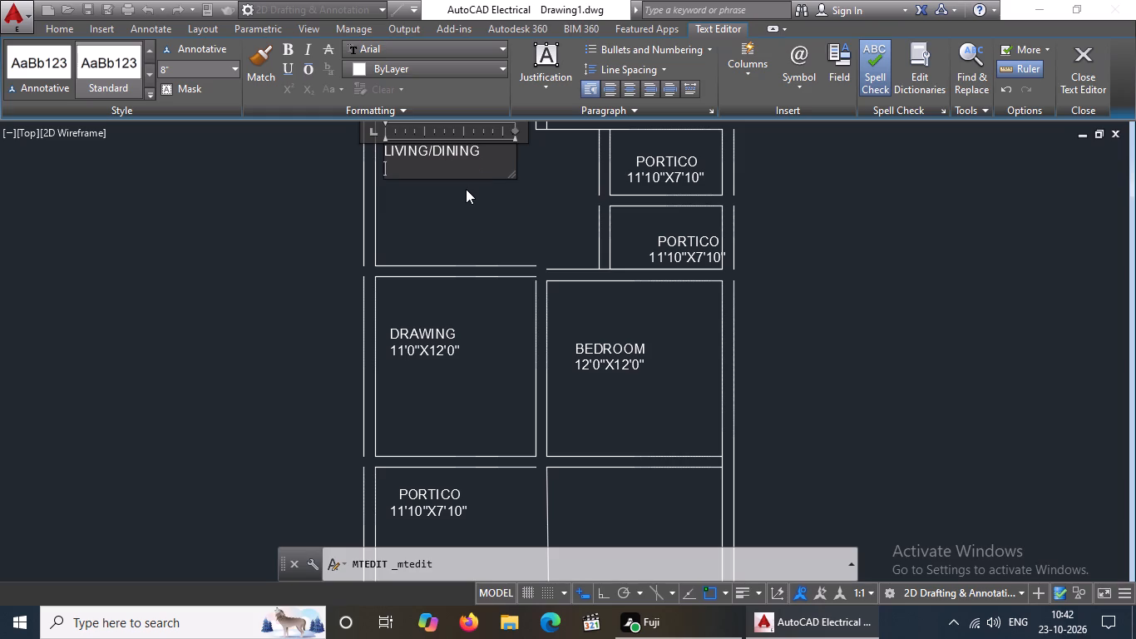
pyautogui.write('11')
pyautogui.write("'0")
pyautogui.hotkey('shift', '"')
pyautogui.press('x')
pyautogui.write('14\'4"')
# Indent the LIVING/DINING size line by two spaces and finish editing the label.
pyautogui.press('Left')
pyautogui.press('Left')
pyautogui.press('Left')
pyautogui.press('Left')
pyautogui.press('Left')
pyautogui.press('Left')
pyautogui.press('Left')
pyautogui.press('Left')
pyautogui.press('Left')
pyautogui.press('Left')
pyautogui.press('Left')
pyautogui.press('space')
pyautogui.press('space')
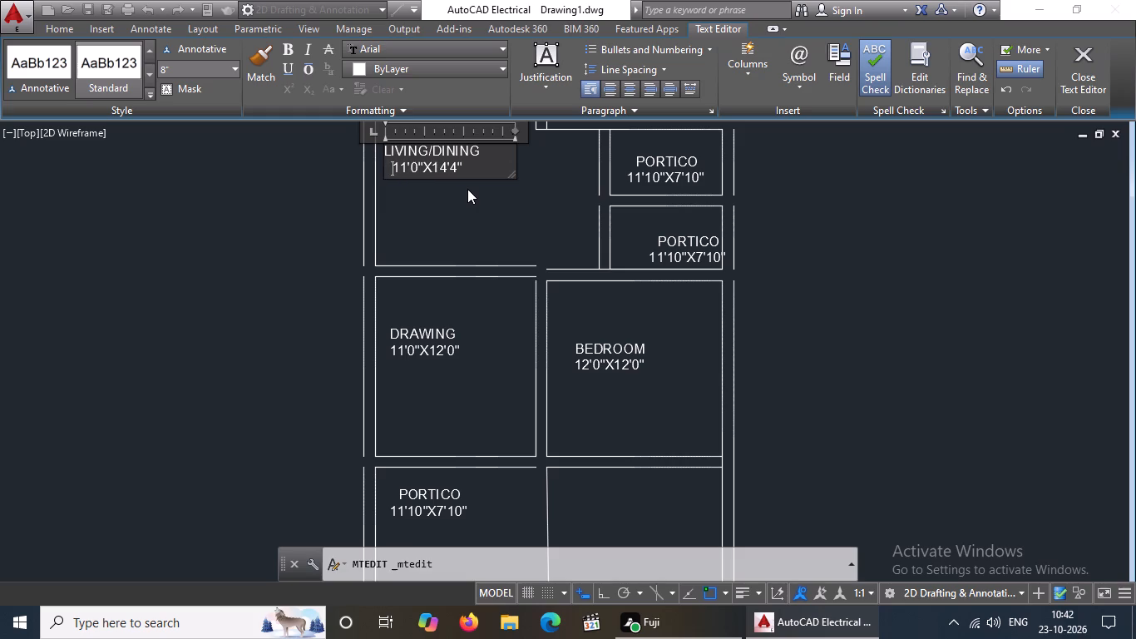
pyautogui.click(504, 234)
# Replace the PORTICO label in the room north of LIVING/DINING with KITCHEN and the size line 11'0"X9'0".
pyautogui.scroll(-2, 544, 214)
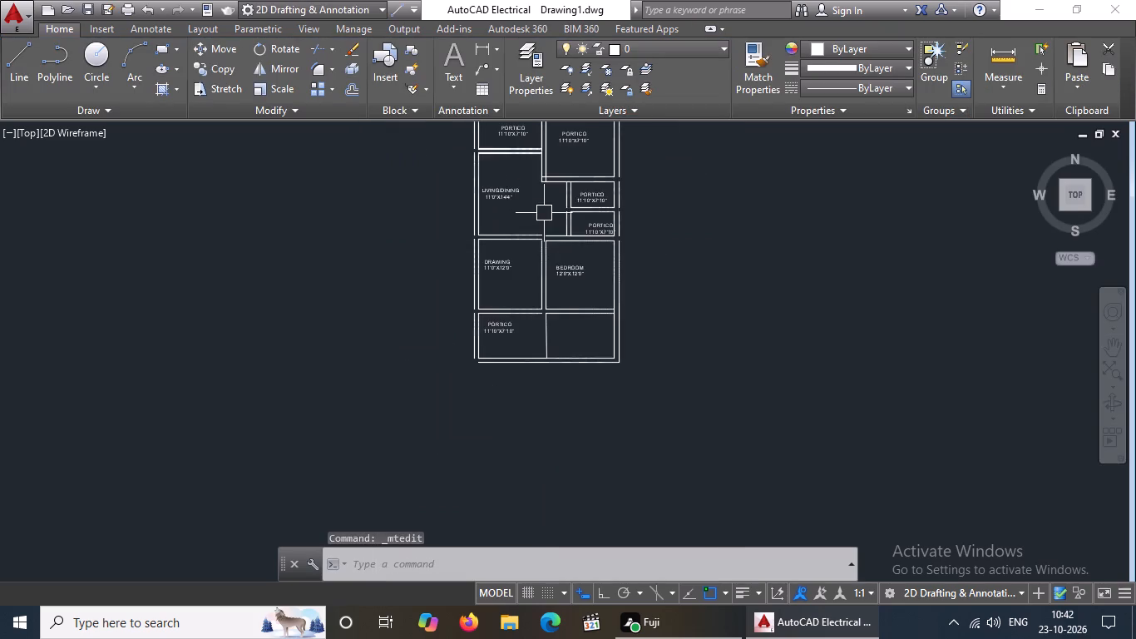
pyautogui.moveTo(544, 213); pyautogui.dragTo(534, 290, button='middle')
pyautogui.scroll(1, 561, 225)
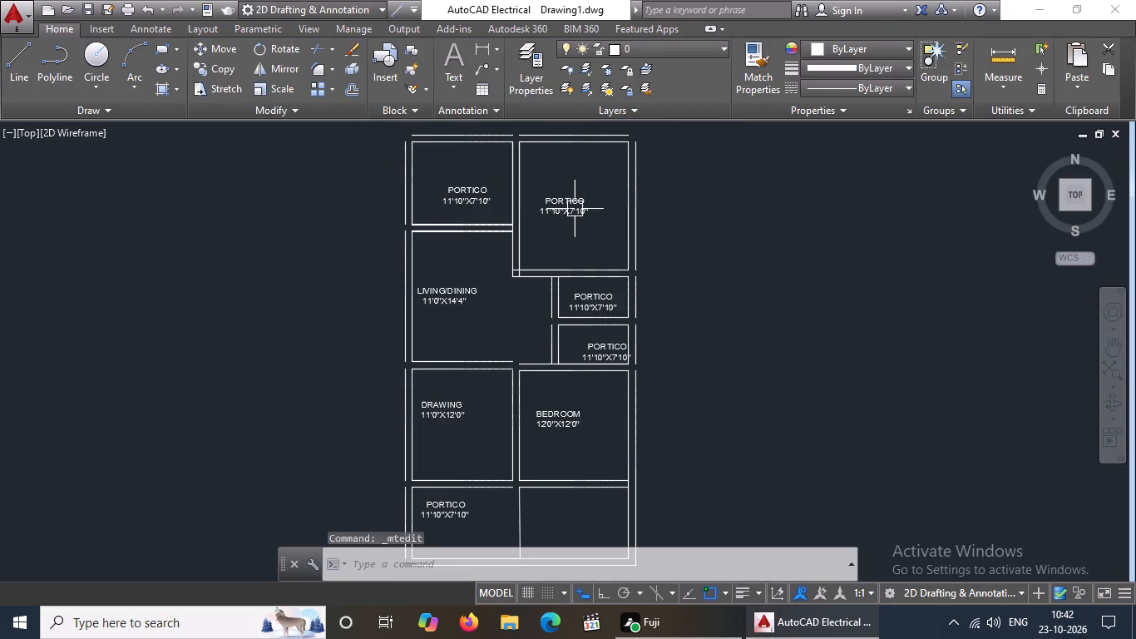
pyautogui.doubleClick(462, 201)
pyautogui.click(504, 209)
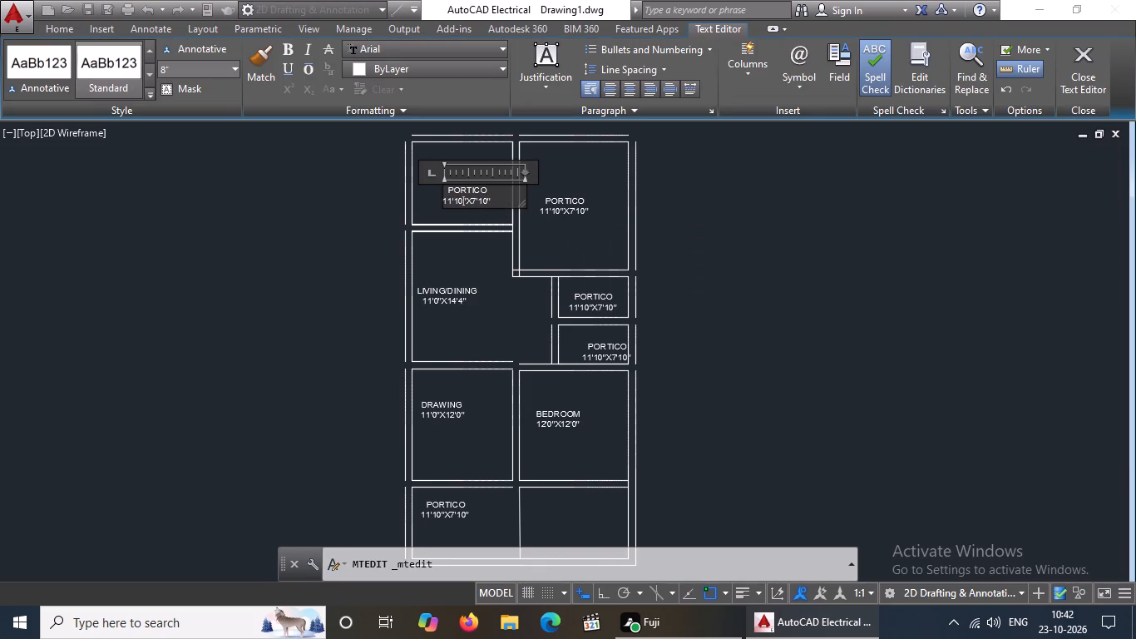
pyautogui.click(496, 196)
pyautogui.press('BackSpace')
pyautogui.press('BackSpace')
pyautogui.press('BackSpace')
pyautogui.press('BackSpace')
pyautogui.press('BackSpace')
pyautogui.press('BackSpace')
pyautogui.press('BackSpace')
pyautogui.press('BackSpace')
pyautogui.press('BackSpace')
pyautogui.press('BackSpace')
pyautogui.press('BackSpace')
pyautogui.press('BackSpace')
pyautogui.press('BackSpace')
pyautogui.press('BackSpace')
pyautogui.press('BackSpace')
pyautogui.press('BackSpace')
pyautogui.press('BackSpace')
pyautogui.press('Delete')
pyautogui.press('Delete')
pyautogui.press('Delete')
pyautogui.press('Delete')
pyautogui.press('Delete')
pyautogui.press('Delete')
pyautogui.press('Delete')
pyautogui.press('Delete')
pyautogui.press('Delete')
pyautogui.press('Delete')
pyautogui.press('Delete')
pyautogui.press('Delete')
pyautogui.press('Delete')
pyautogui.press('Delete')
pyautogui.press('Delete')
pyautogui.press('Delete')
pyautogui.press('Delete')
pyautogui.press('Delete')
pyautogui.press('Delete')
pyautogui.press('Delete')
pyautogui.press('Delete')
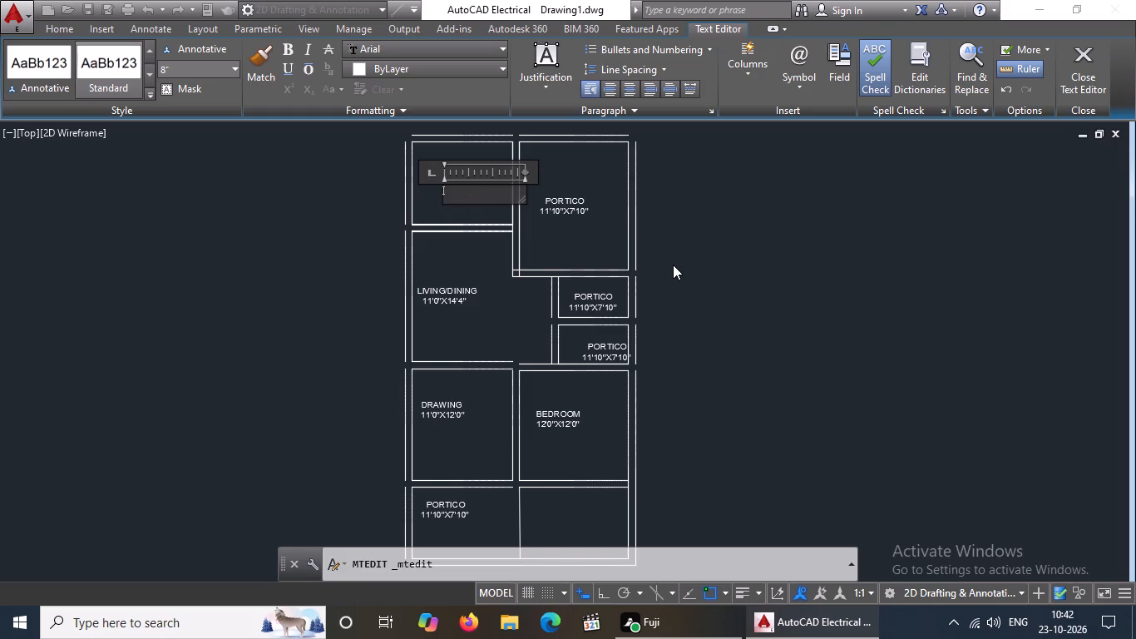
pyautogui.write('KITCHEN')
pyautogui.press('Return')
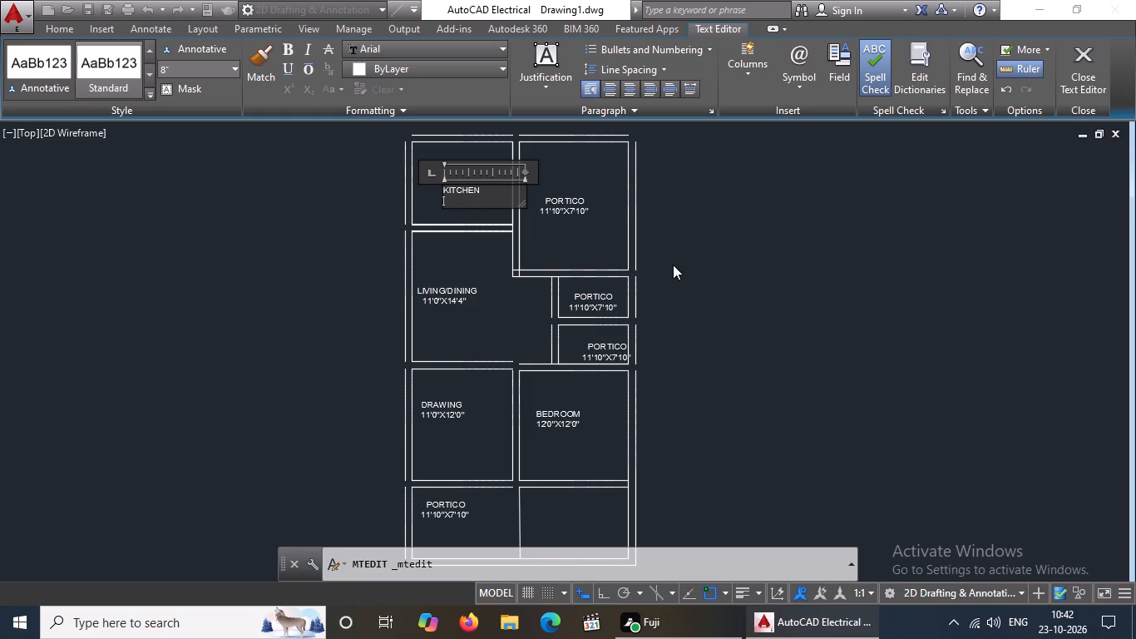
pyautogui.write("11'")
pyautogui.write('0"')
pyautogui.press('x')
pyautogui.write('9\'0"')
pyautogui.click(438, 250)
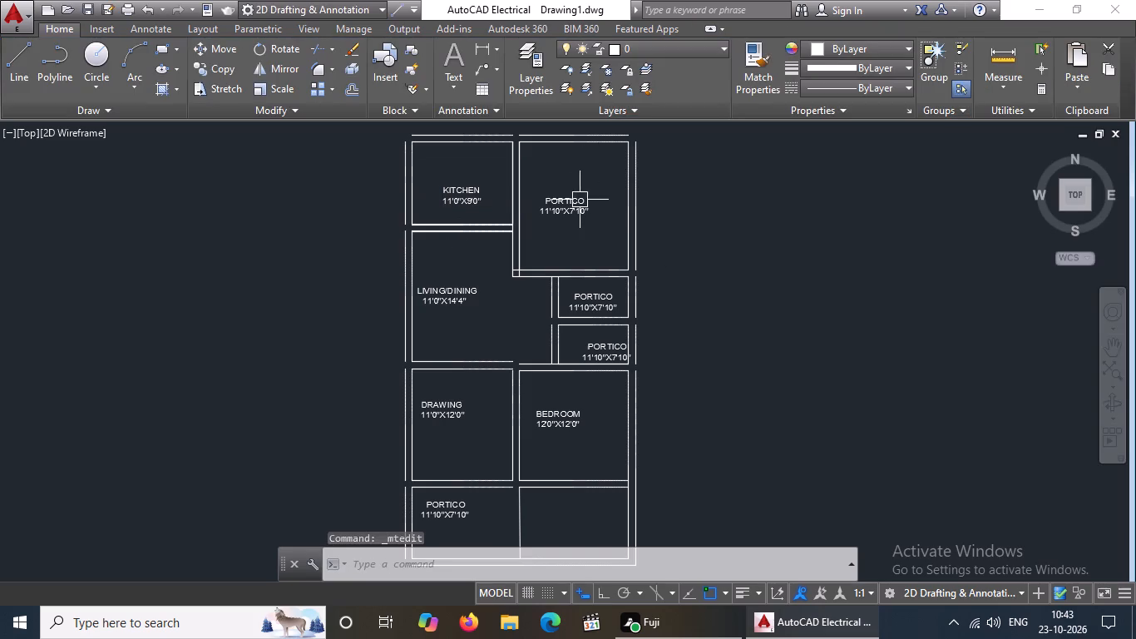
# Replace the PORTICO label in the large room east of the kitchen with MASTER BEDROOM and the size line 12'0"X14'0".
pyautogui.doubleClick(575, 208)
pyautogui.click(596, 210)
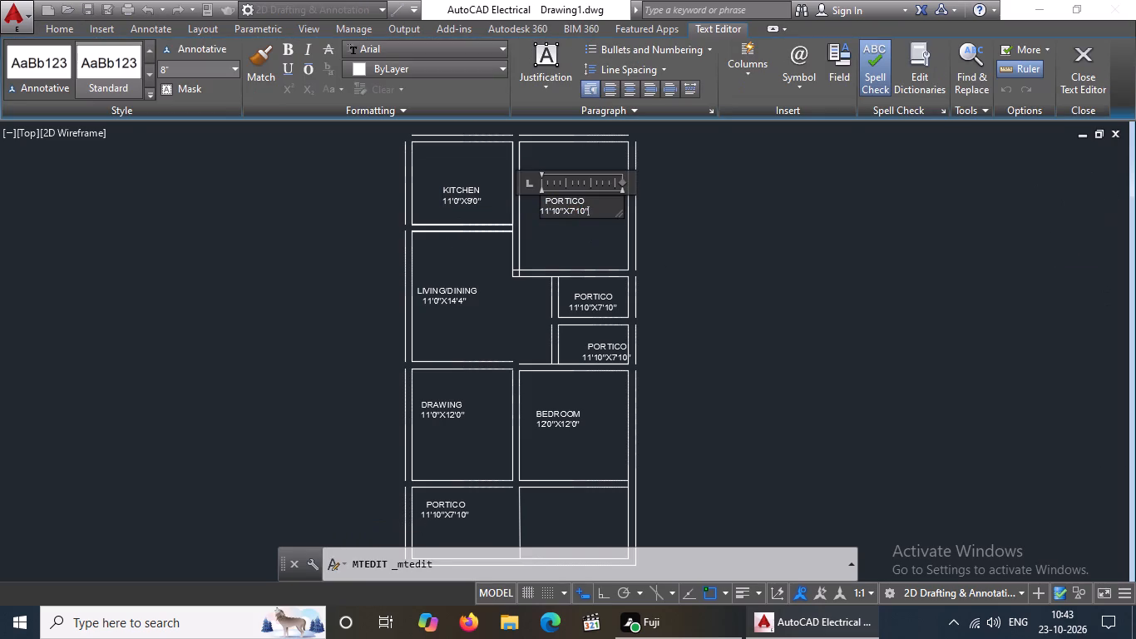
pyautogui.press('BackSpace')
pyautogui.press('BackSpace')
pyautogui.press('BackSpace')
pyautogui.press('BackSpace')
pyautogui.press('BackSpace')
pyautogui.press('BackSpace')
pyautogui.press('BackSpace')
pyautogui.press('BackSpace')
pyautogui.press('BackSpace')
pyautogui.press('BackSpace')
pyautogui.press('BackSpace')
pyautogui.press('BackSpace')
pyautogui.press('BackSpace')
pyautogui.press('BackSpace')
pyautogui.press('BackSpace')
pyautogui.press('BackSpace')
pyautogui.press('BackSpace')
pyautogui.press('BackSpace')
pyautogui.press('BackSpace')
pyautogui.press('BackSpace')
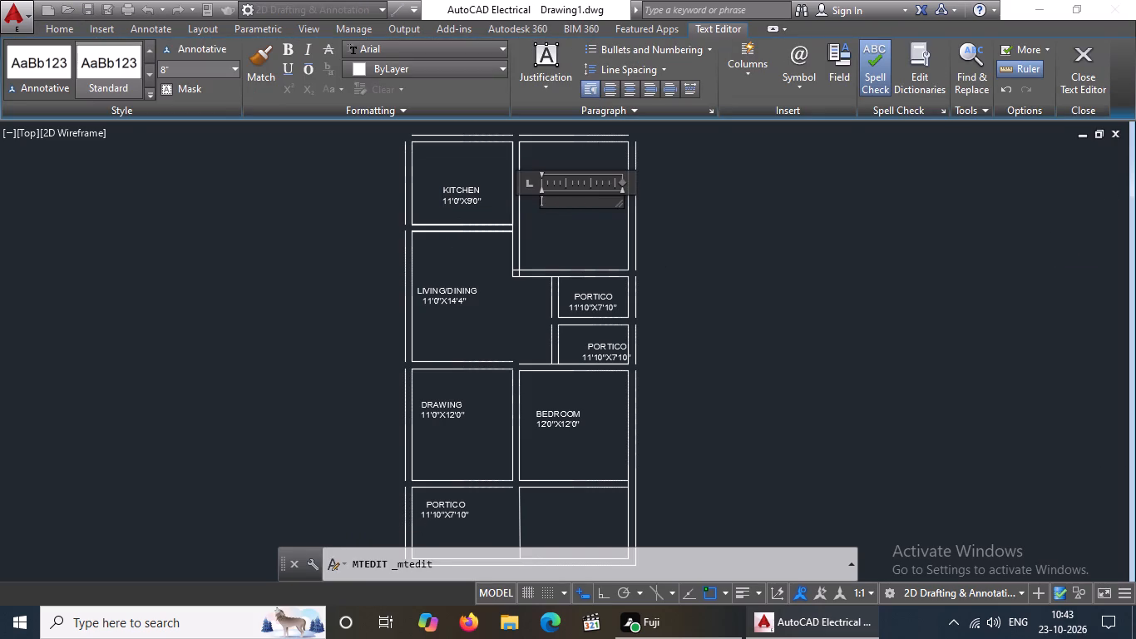
pyautogui.write('MASTER')
pyautogui.press('space')
pyautogui.write('B')
pyautogui.write('EDROOM')
pyautogui.press('Return')
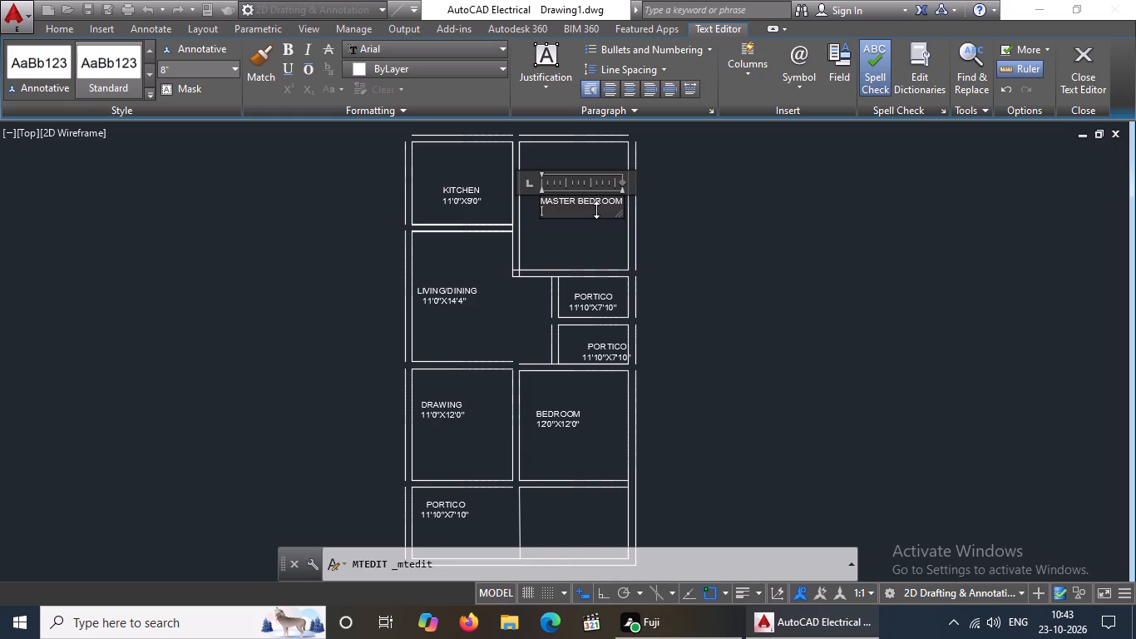
pyautogui.write("12'")
pyautogui.write('0"')
pyautogui.press('x')
pyautogui.write('14\'0"')
pyautogui.click(681, 230)
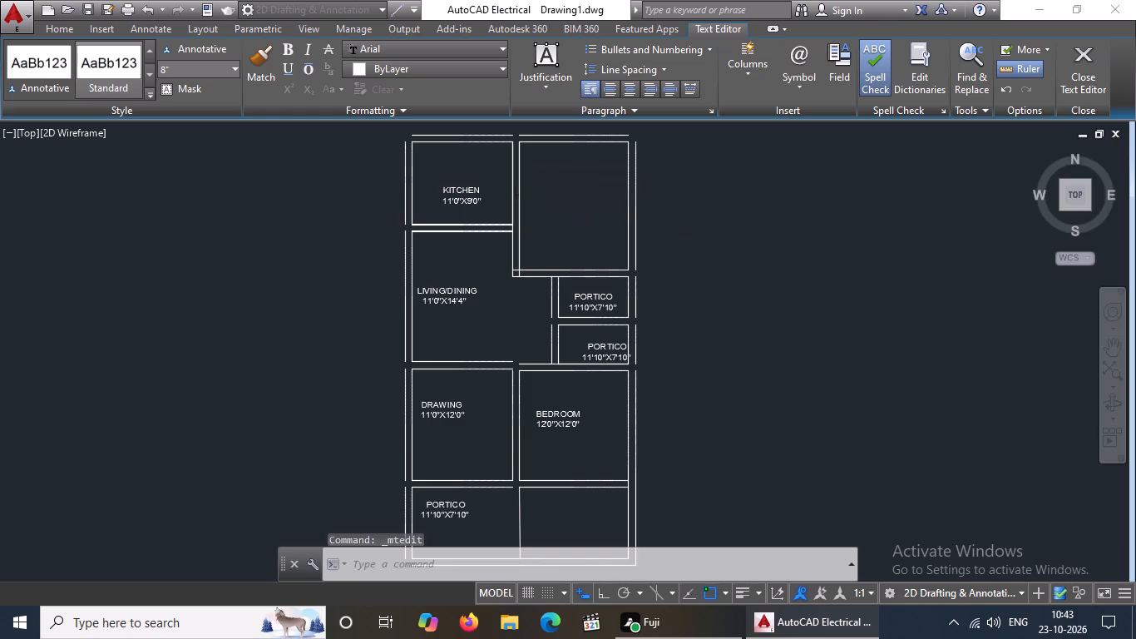
# Replace the PORTICO label in the small room directly south of MASTER BEDROOM with the room name TOILET.
pyautogui.doubleClick(602, 302)
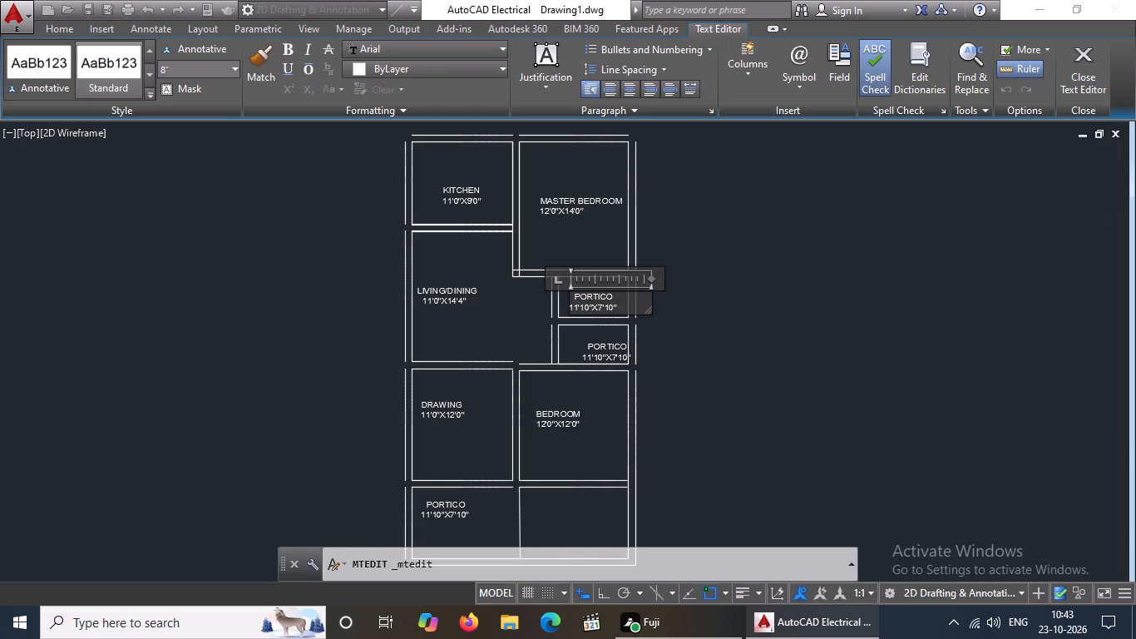
pyautogui.click(629, 305)
pyautogui.press('BackSpace')
pyautogui.press('BackSpace')
pyautogui.press('BackSpace')
pyautogui.press('BackSpace')
pyautogui.press('BackSpace')
pyautogui.press('BackSpace')
pyautogui.press('BackSpace')
pyautogui.press('BackSpace')
pyautogui.press('BackSpace')
pyautogui.press('BackSpace')
pyautogui.press('BackSpace')
pyautogui.press('BackSpace')
pyautogui.press('BackSpace')
pyautogui.press('BackSpace')
pyautogui.press('BackSpace')
pyautogui.press('BackSpace')
pyautogui.press('BackSpace')
pyautogui.press('BackSpace')
pyautogui.press('BackSpace')
pyautogui.press('BackSpace')
pyautogui.write('TOILET')
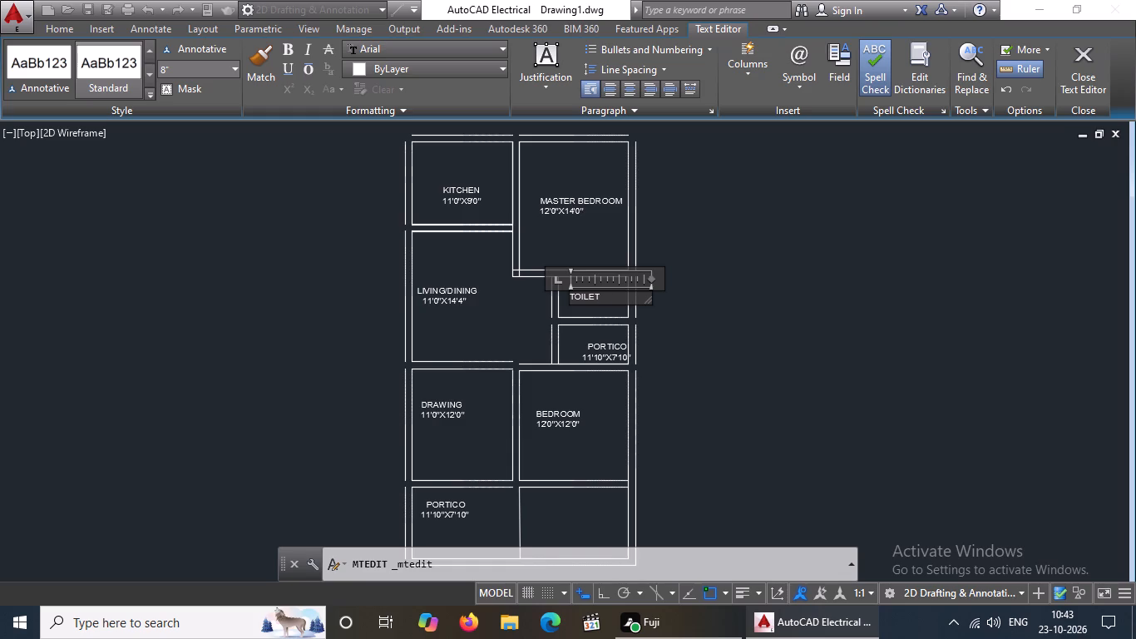
# Add the size line 7''8"X4'6" beneath the TOILET name south of MASTER BEDROOM and finish editing the label.
pyautogui.press('Return')
pyautogui.write("7'")
pyautogui.press('8')
pyautogui.hotkey('shift', '"')
pyautogui.press('x')
pyautogui.press('Left')
pyautogui.press('Left')
pyautogui.press('Left')
pyautogui.press("'")
pyautogui.press('Right')
pyautogui.press('Right')
pyautogui.press('Right')
pyautogui.press('4')
pyautogui.press("'")
pyautogui.press('6')
pyautogui.write('":')
pyautogui.press('BackSpace')
pyautogui.press('BackSpace')
pyautogui.press('BackSpace')
pyautogui.press('BackSpace')
pyautogui.write("';")
pyautogui.press('BackSpace')
pyautogui.press('BackSpace')
pyautogui.press('BackSpace')
pyautogui.press('4')
pyautogui.hotkey('shift', '"')
pyautogui.press('Return')
pyautogui.write('6"')
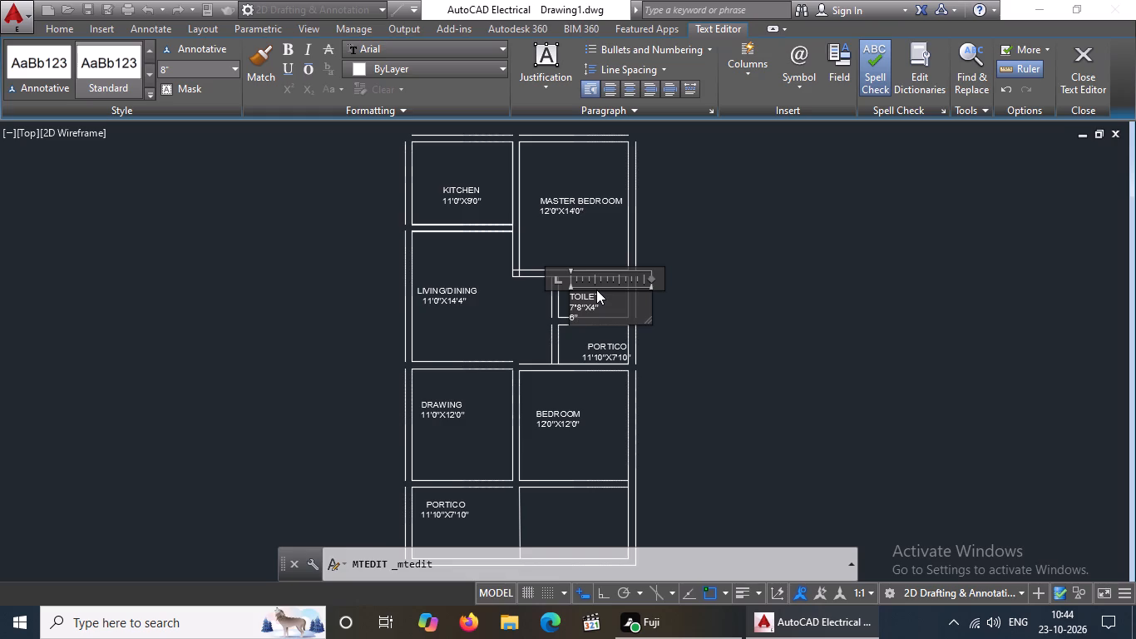
pyautogui.click(605, 306)
pyautogui.press('BackSpace')
pyautogui.press("'")
pyautogui.press('Delete')
pyautogui.doubleClick(610, 346)
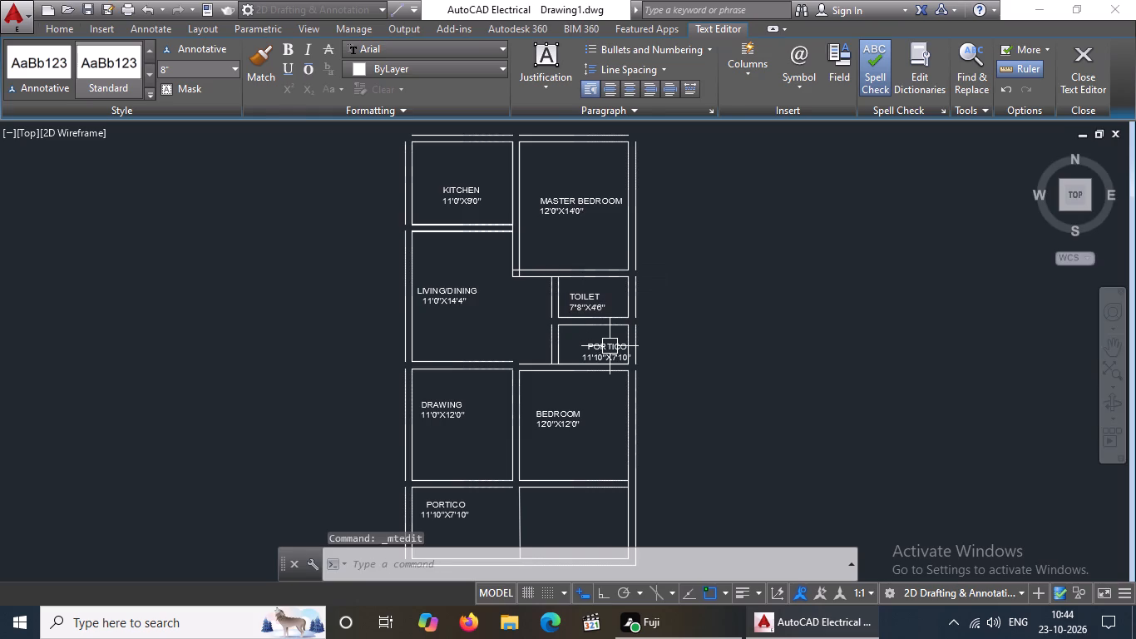
# Replace the PORTICO label in the small room between the first TOILET and BEDROOM with the room name TOILET.
pyautogui.doubleClick(610, 355)
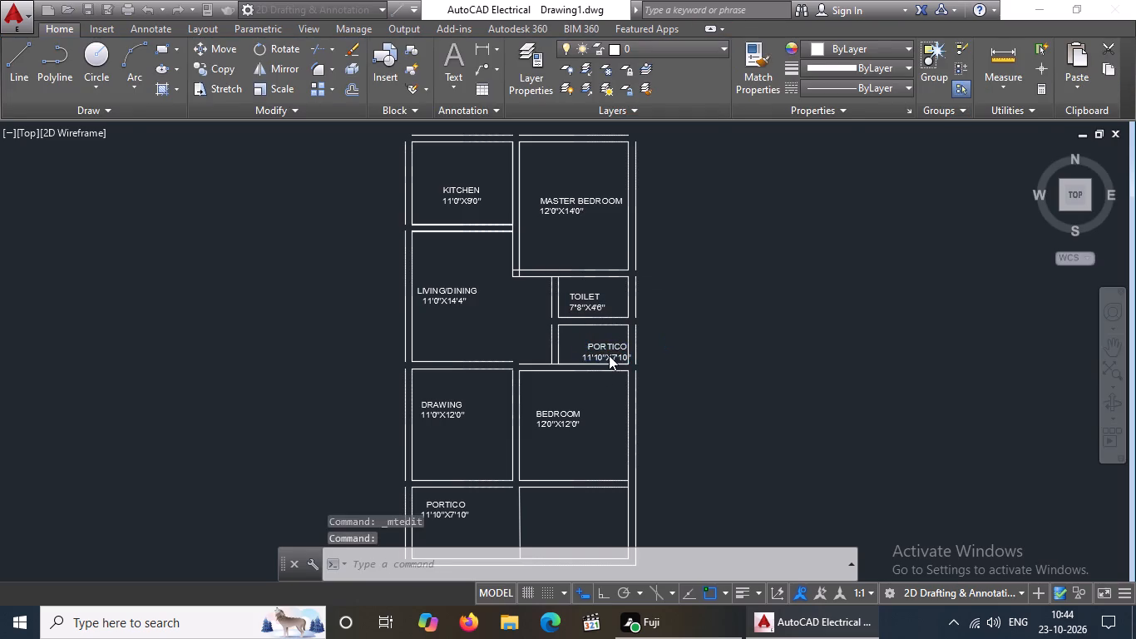
pyautogui.click(647, 357)
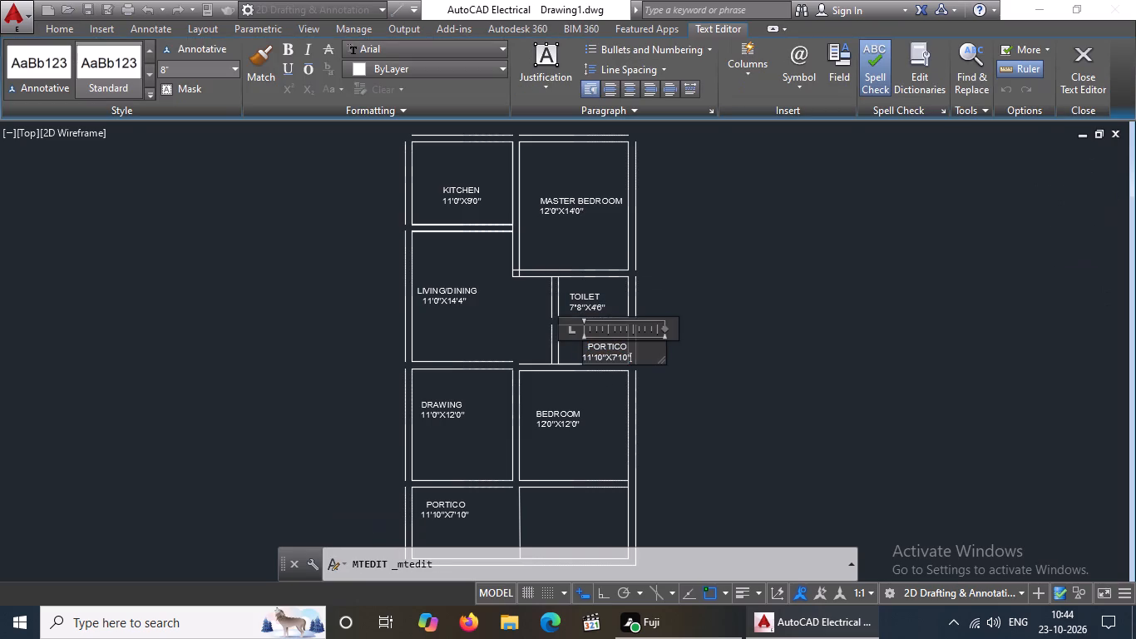
pyautogui.press('BackSpace')
pyautogui.press('BackSpace')
pyautogui.press('BackSpace')
pyautogui.press('BackSpace')
pyautogui.press('BackSpace')
pyautogui.press('BackSpace')
pyautogui.press('BackSpace')
pyautogui.press('BackSpace')
pyautogui.press('BackSpace')
pyautogui.press('BackSpace')
pyautogui.press('BackSpace')
pyautogui.press('BackSpace')
pyautogui.press('BackSpace')
pyautogui.press('BackSpace')
pyautogui.press('BackSpace')
pyautogui.press('BackSpace')
pyautogui.press('BackSpace')
pyautogui.press('BackSpace')
pyautogui.press('BackSpace')
pyautogui.press('BackSpace')
pyautogui.press('BackSpace')
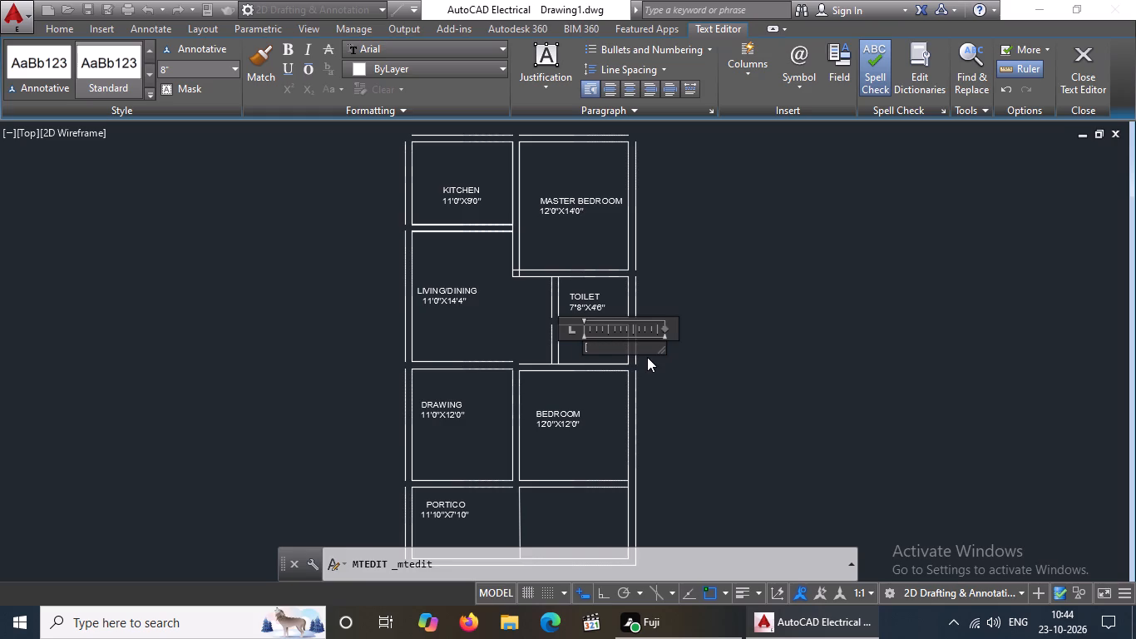
pyautogui.press('BackSpace')
pyautogui.press('BackSpace')
pyautogui.press('BackSpace')
pyautogui.press('BackSpace')
pyautogui.press('BackSpace')
pyautogui.press('BackSpace')
pyautogui.press('BackSpace')
pyautogui.press('BackSpace')
pyautogui.press('BackSpace')
pyautogui.press('BackSpace')
pyautogui.press('BackSpace')
pyautogui.press('BackSpace')
pyautogui.press('BackSpace')
pyautogui.press('BackSpace')
pyautogui.press('BackSpace')
pyautogui.press('BackSpace')
pyautogui.press('BackSpace')
pyautogui.write('TOIULET')
pyautogui.press('BackSpace')
pyautogui.press('BackSpace')
pyautogui.press('BackSpace')
pyautogui.press('BackSpace')
pyautogui.press('BackSpace')
pyautogui.press('BackSpace')
pyautogui.press('BackSpace')
pyautogui.press('BackSpace')
pyautogui.write('TOILET')
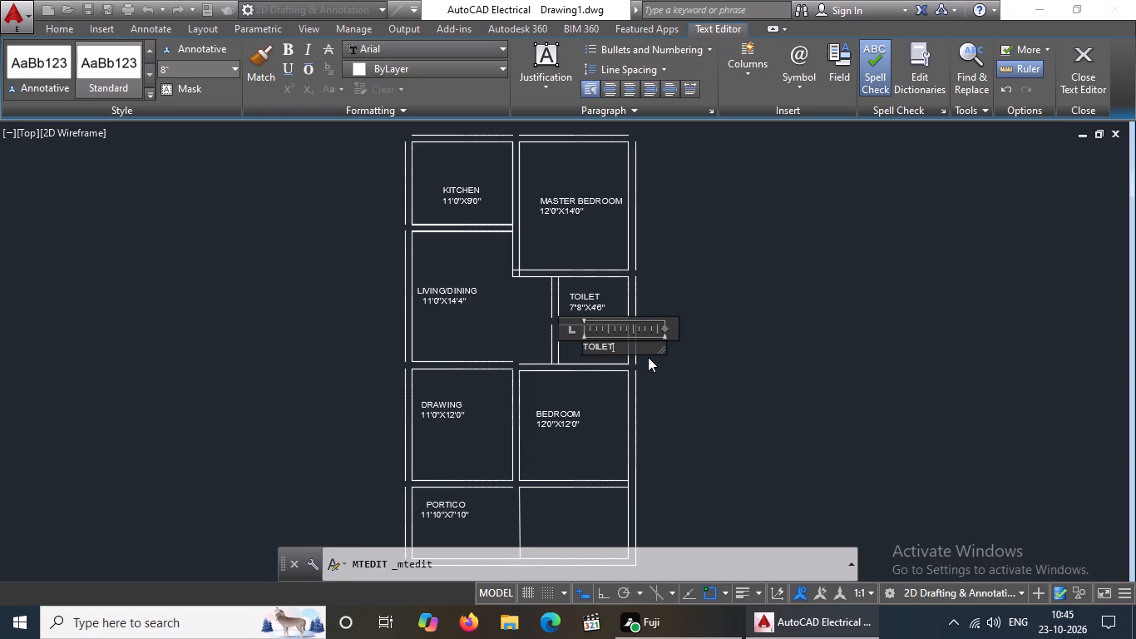
# Add the size line 7'8"X4'4" beneath the TOILET name in the room north of BEDROOM.
pyautogui.press('Return')
pyautogui.write('7\'8"')
pyautogui.press('x')
pyautogui.write("4'4")
pyautogui.hotkey('shift', '"')
# Finish editing the TOILET label in the room north of BEDROOM.
pyautogui.click(719, 367)
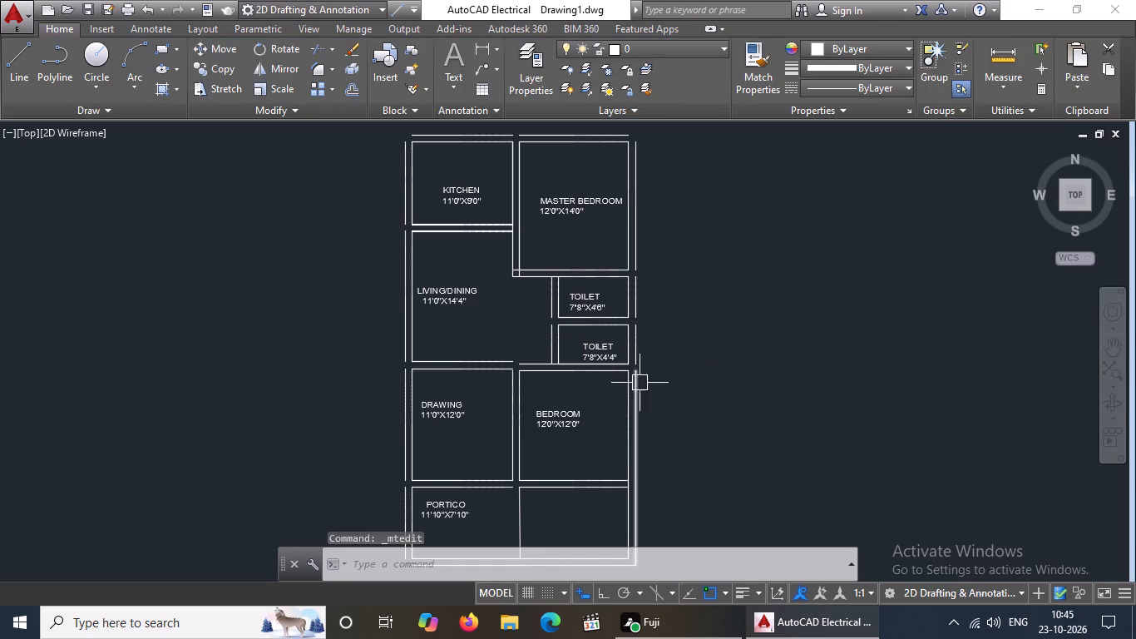
# Draw a short, nearly vertical line across the wall between DRAWING and PORTICO, near the wall's east end.
pyautogui.scroll(-3, 640, 394)
pyautogui.scroll(2, 610, 460)
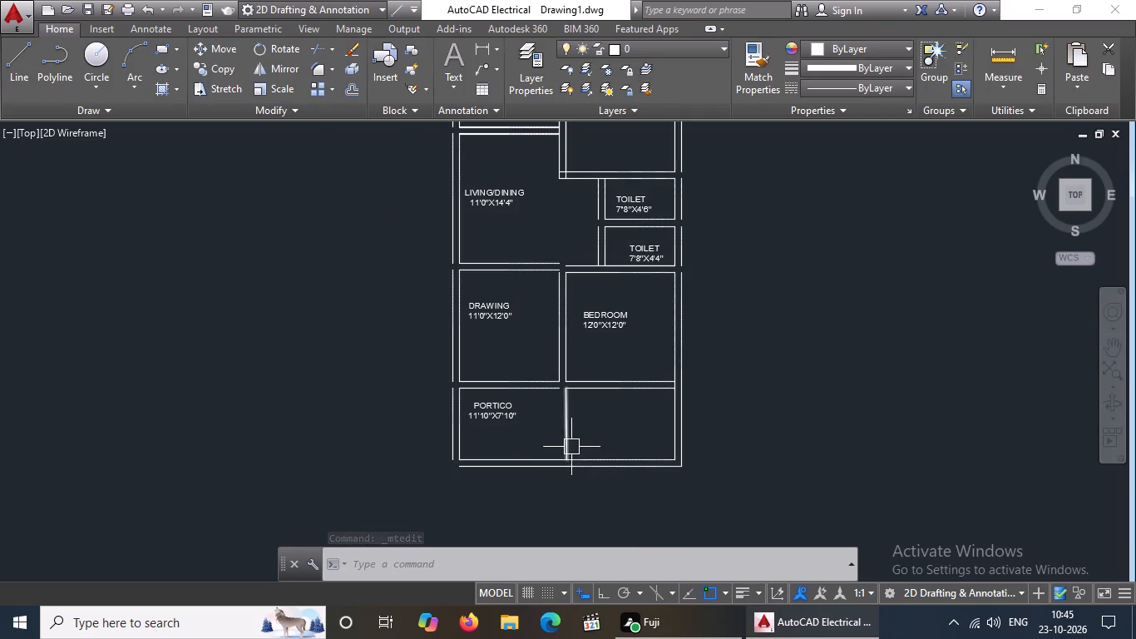
pyautogui.scroll(2, 570, 446)
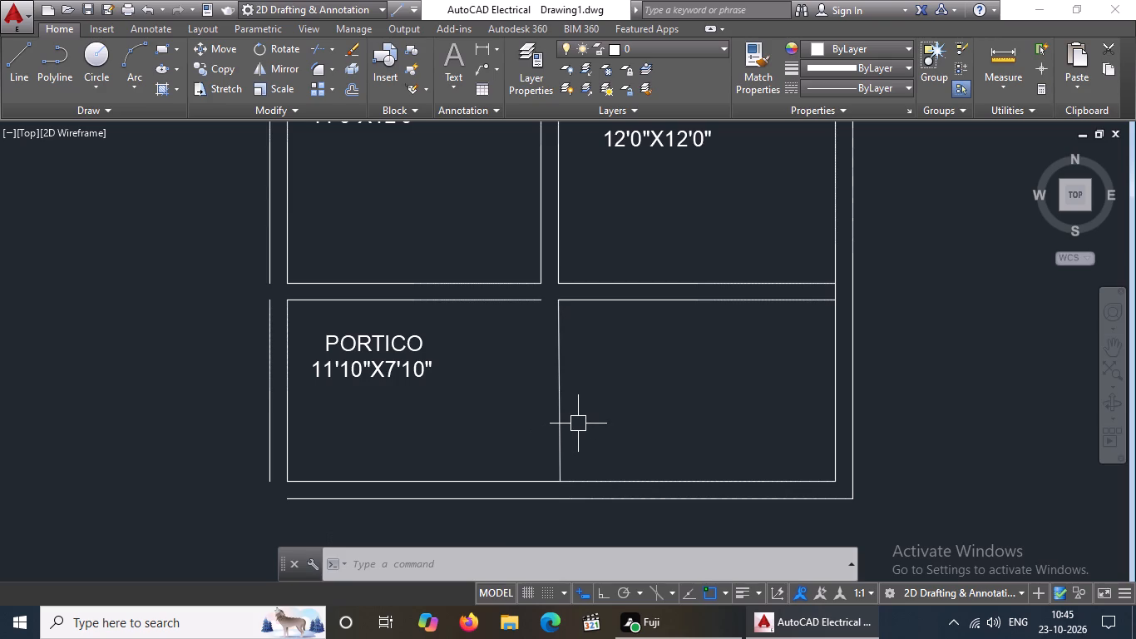
pyautogui.scroll(-2, 580, 424)
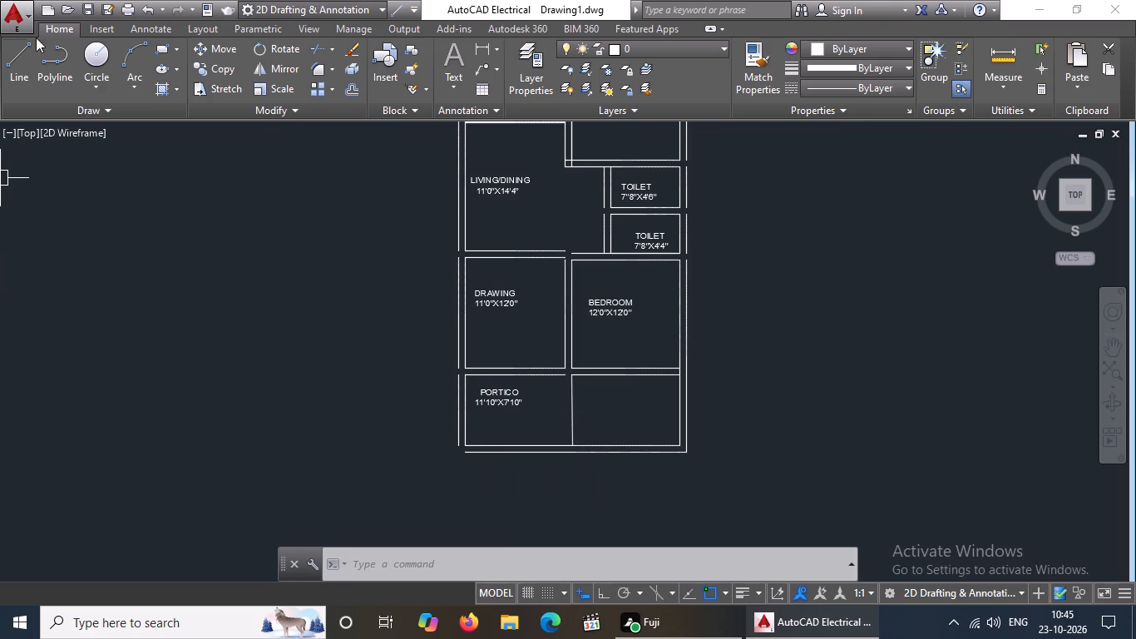
pyautogui.click(15, 77)
pyautogui.scroll(2, 543, 392)
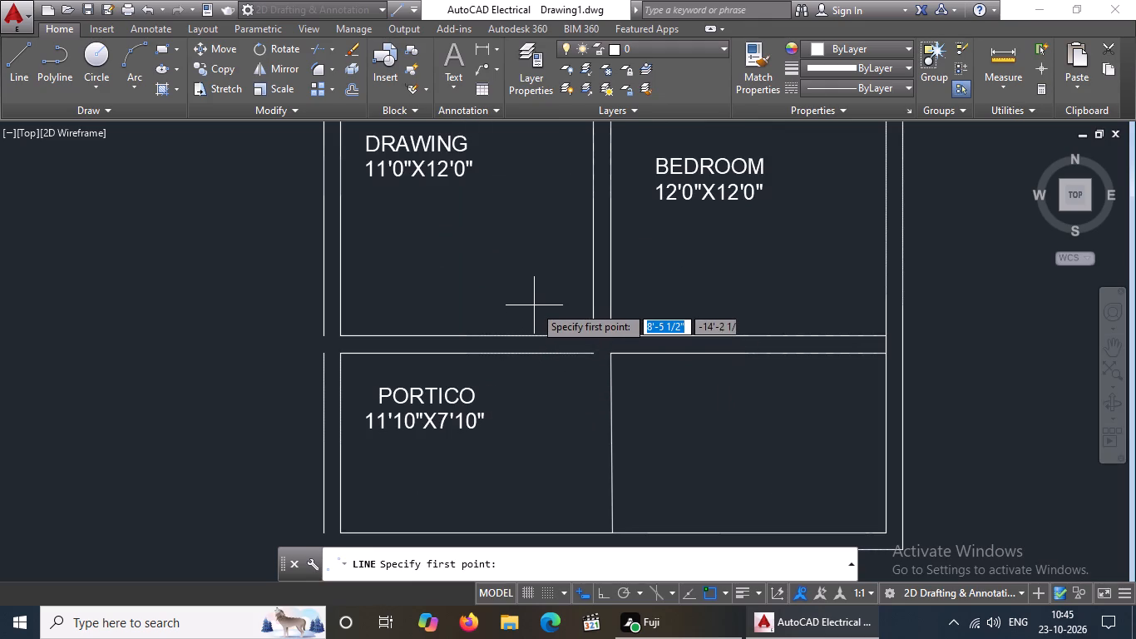
pyautogui.click(534, 305)
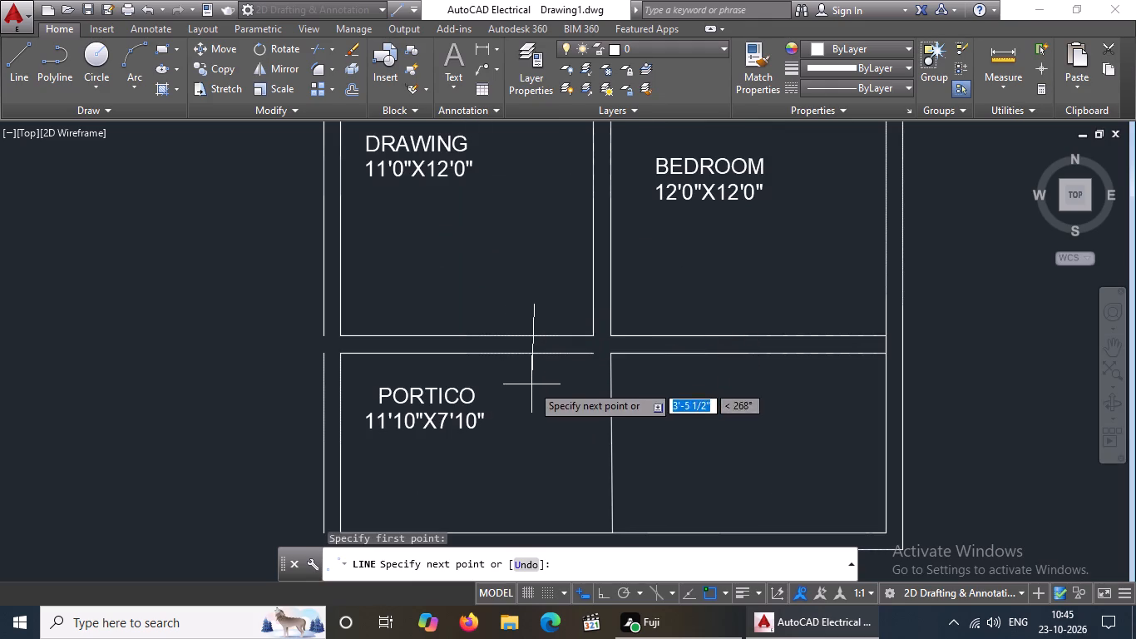
pyautogui.click(531, 379)
pyautogui.press('Escape')
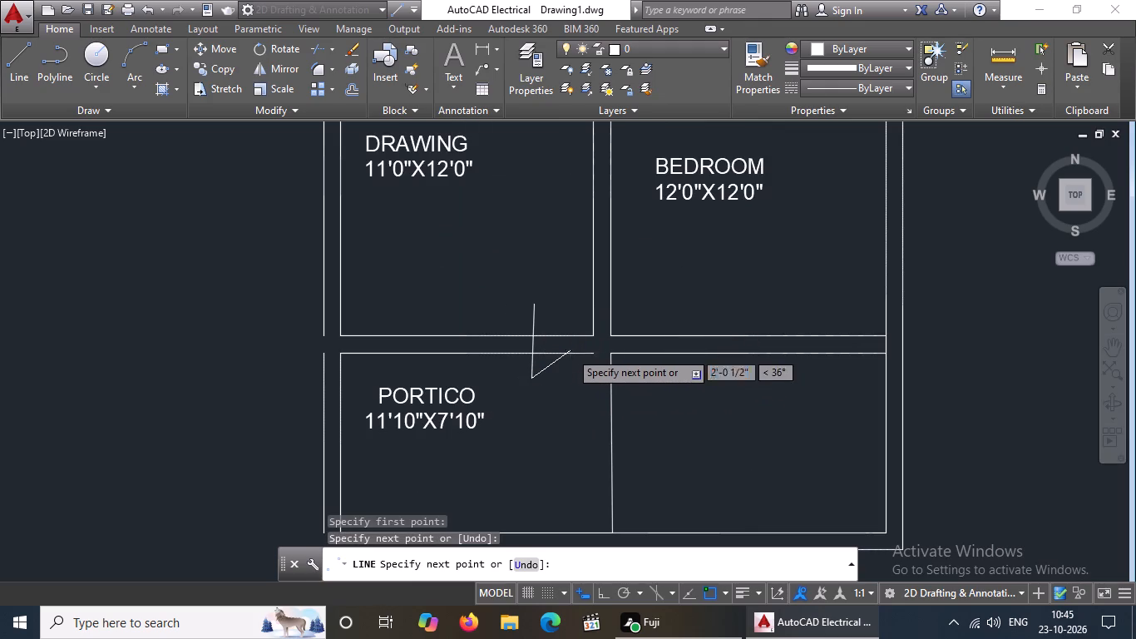
# Draw a short slanted line across the wall between LIVING/DINING and DRAWING, near the wall's east end.
pyautogui.scroll(-4, 561, 361)
pyautogui.scroll(3, 570, 332)
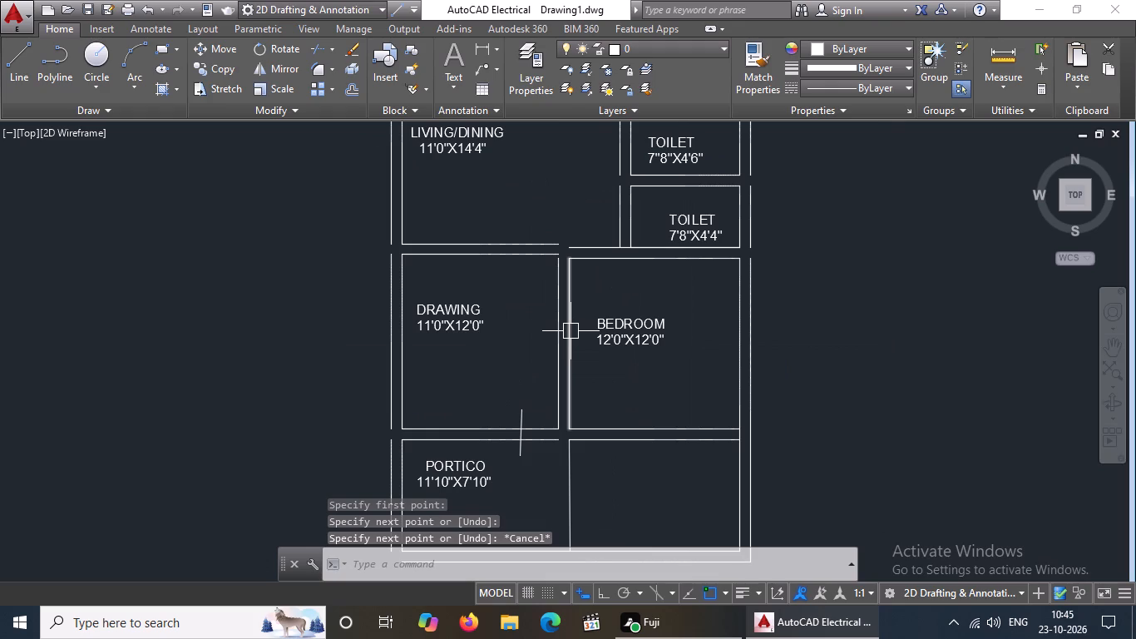
pyautogui.press('l')
pyautogui.press('Return')
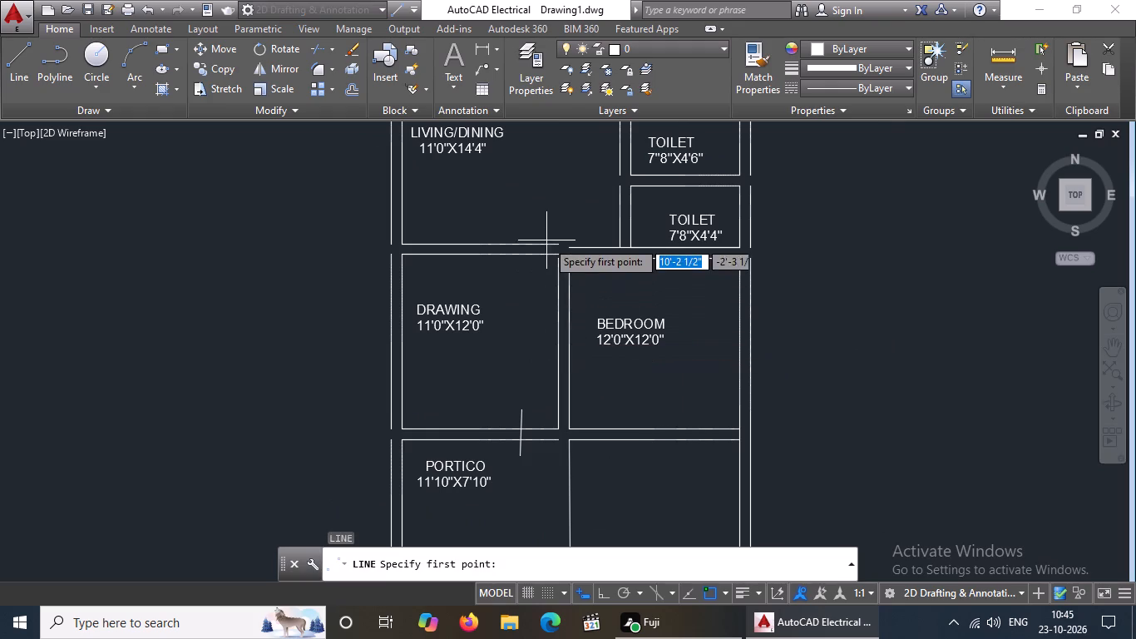
pyautogui.moveTo(537, 231); pyautogui.dragTo(529, 260)
pyautogui.click(521, 298)
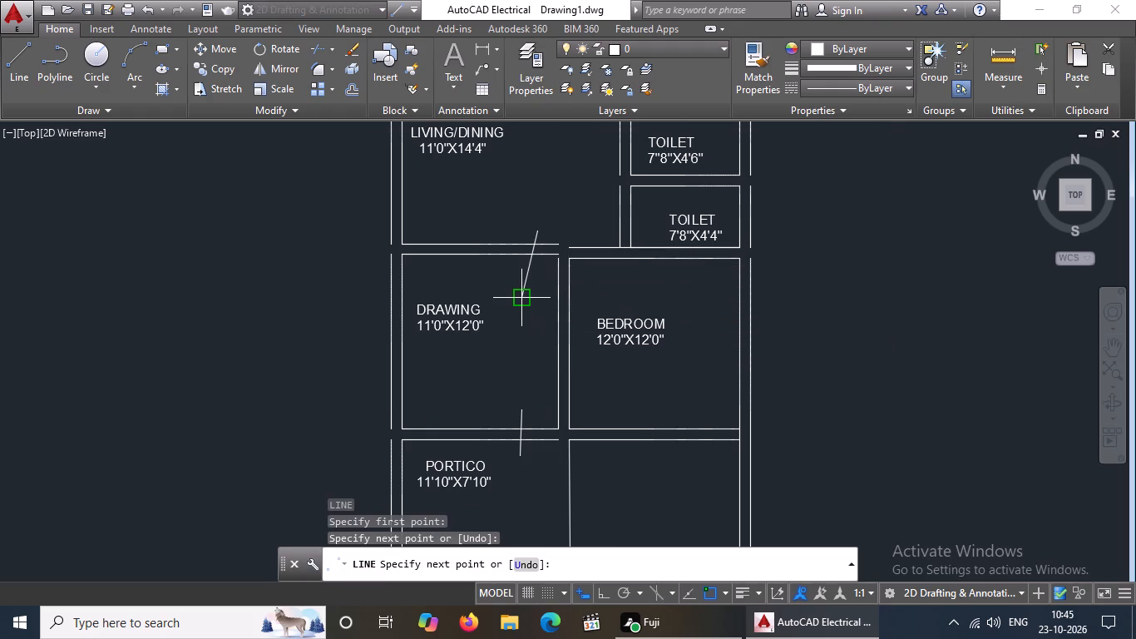
pyautogui.press('Return')
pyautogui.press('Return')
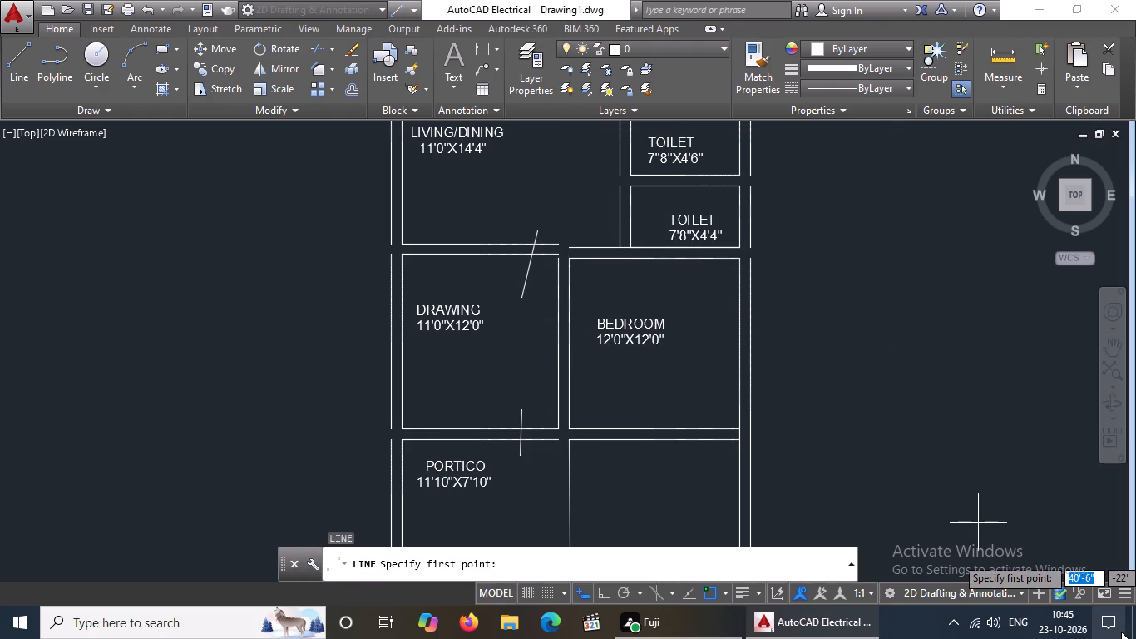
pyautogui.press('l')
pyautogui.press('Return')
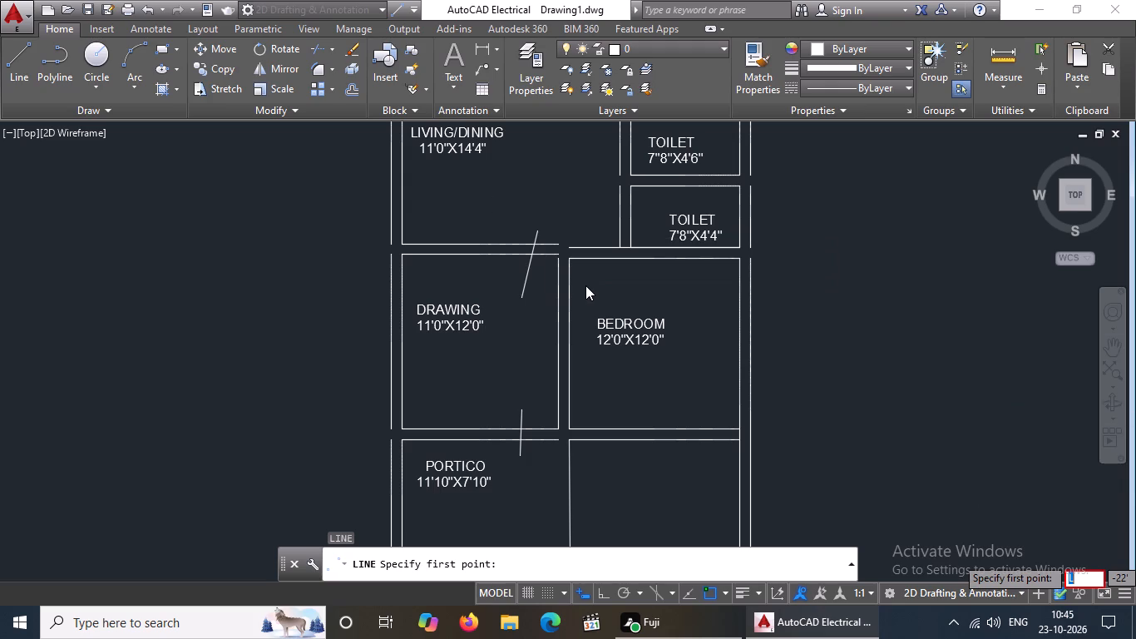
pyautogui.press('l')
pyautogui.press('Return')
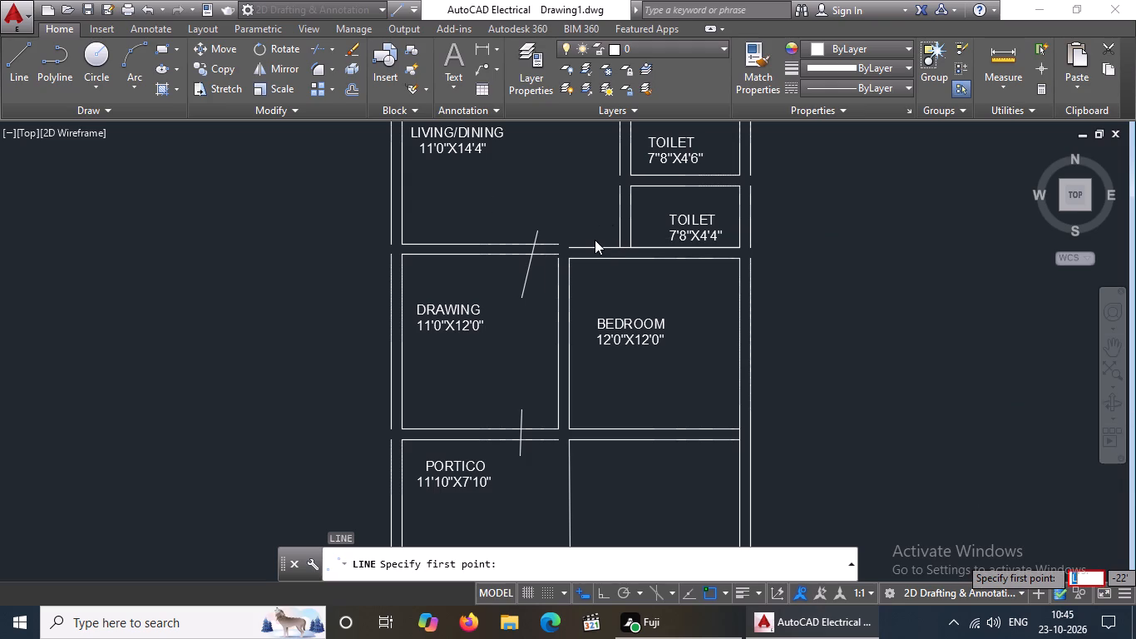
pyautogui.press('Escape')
# Draw a nearly vertical line about 3'-5" long across BEDROOM's north wall, near its west end beside the toilet.
pyautogui.press('l')
pyautogui.press('Return')
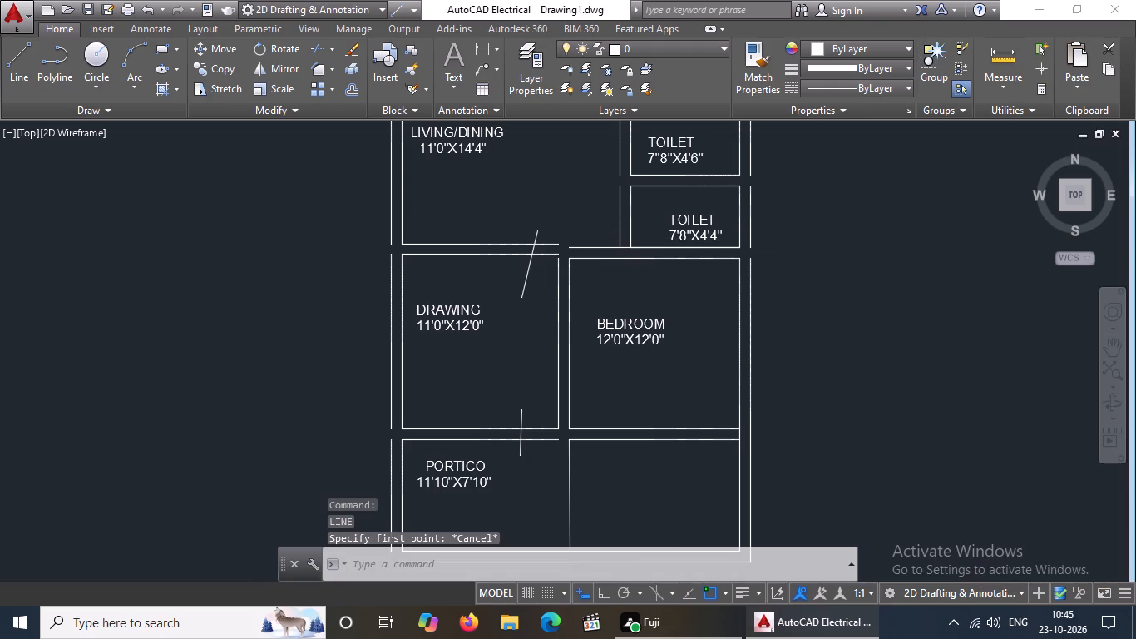
pyautogui.click(597, 234)
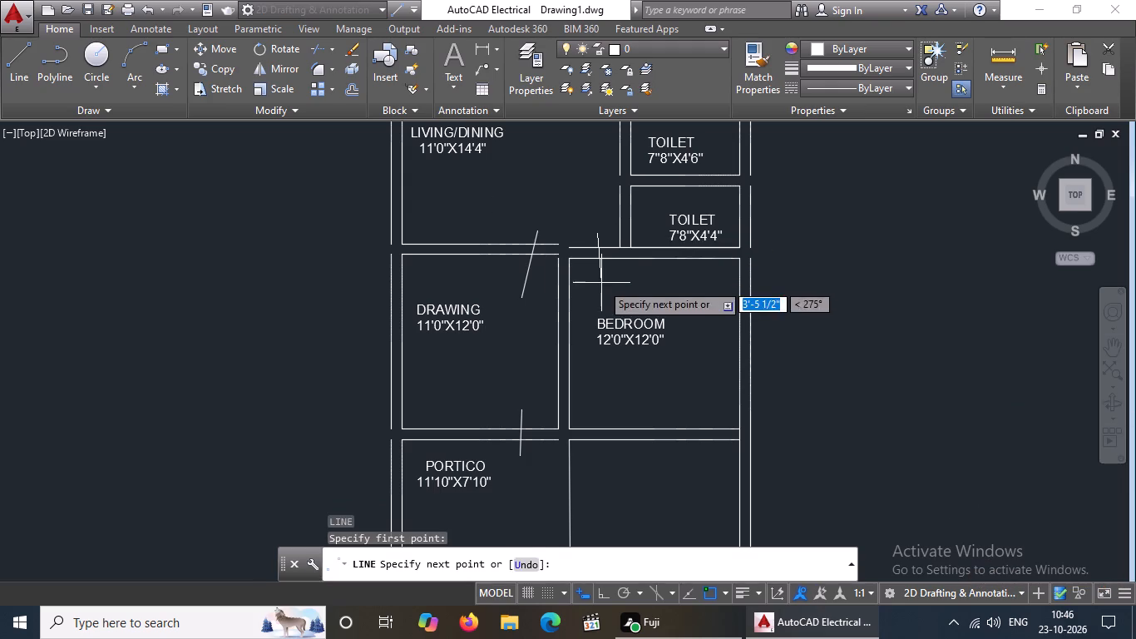
pyautogui.click(601, 283)
pyautogui.press('Return')
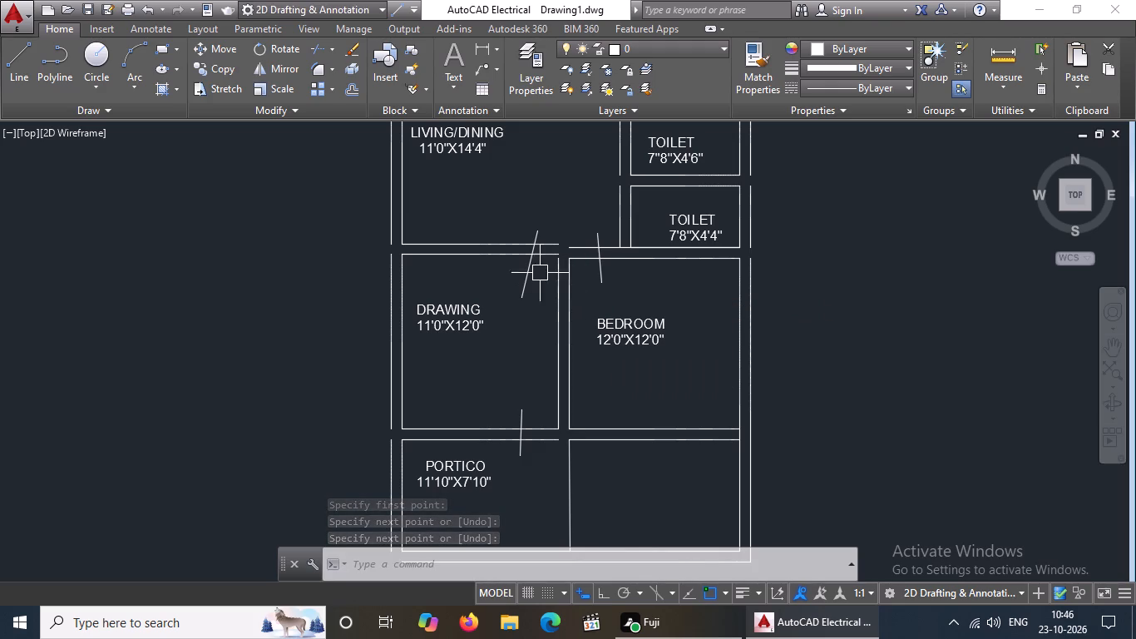
# Draw a short slanted line across the wall between KITCHEN and LIVING/DINING, toward the wall's east end.
pyautogui.moveTo(560, 345); pyautogui.dragTo(545, 463, button='middle')
pyautogui.scroll(1, 543, 368)
pyautogui.moveTo(543, 391); pyautogui.dragTo(539, 468, button='middle')
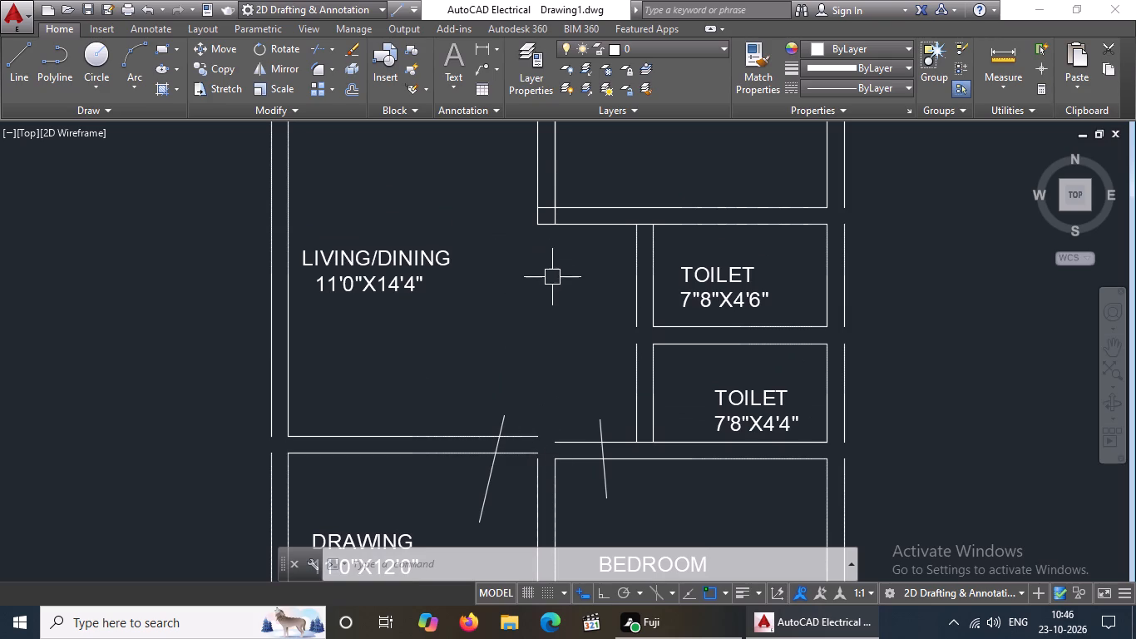
pyautogui.moveTo(552, 280); pyautogui.dragTo(552, 565, button='middle')
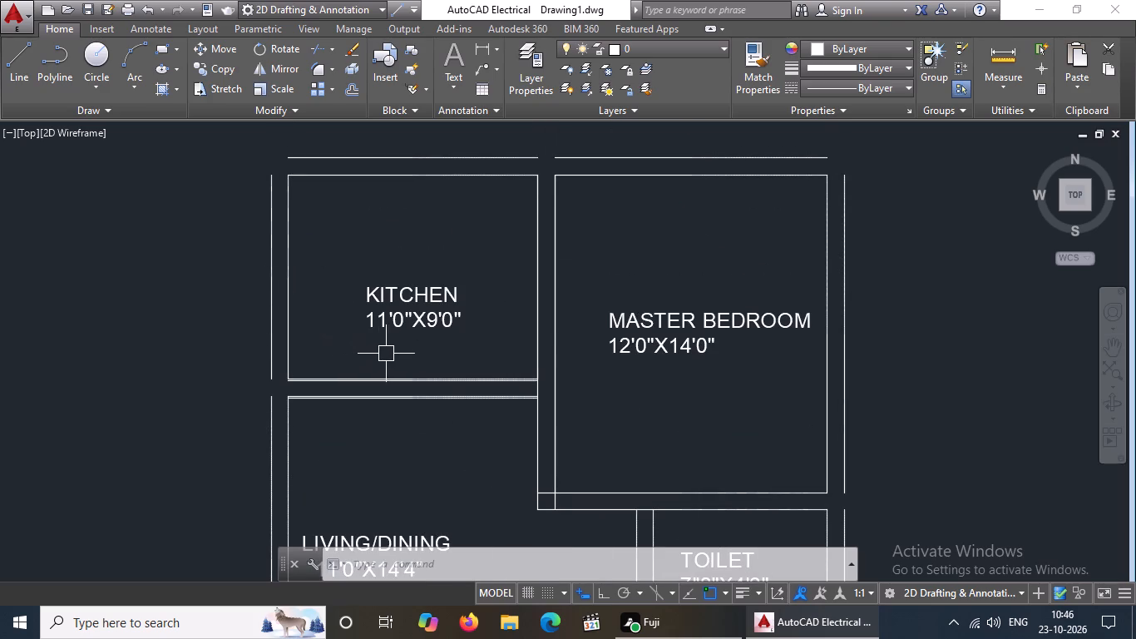
pyautogui.scroll(-2, 409, 350)
pyautogui.moveTo(454, 389); pyautogui.dragTo(450, 364, button='middle')
pyautogui.click(32, 64)
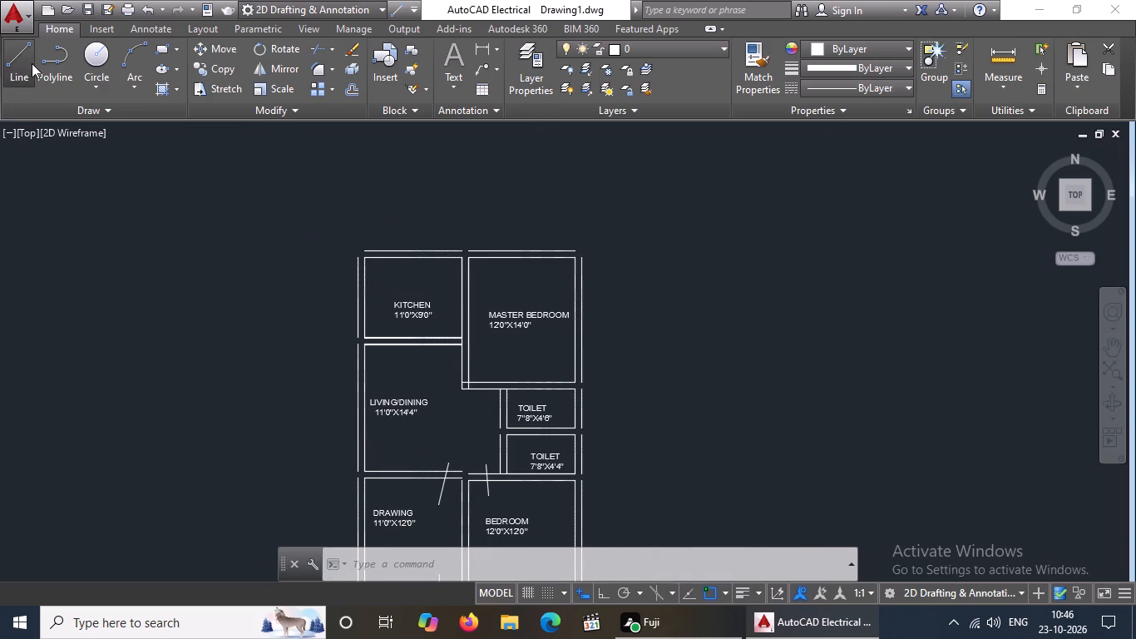
pyautogui.click(435, 330)
pyautogui.click(430, 357)
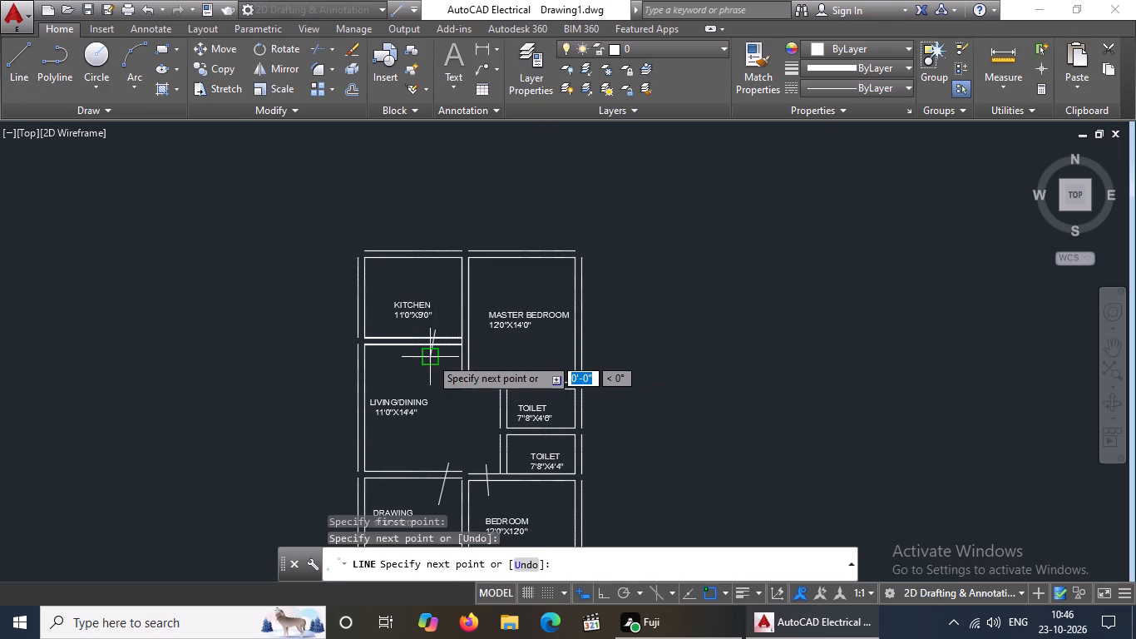
pyautogui.press('Return')
# Draw a short, nearly horizontal line across the wall between LIVING/DINING and MASTER BEDROOM, near that wall's south end.
pyautogui.press('l')
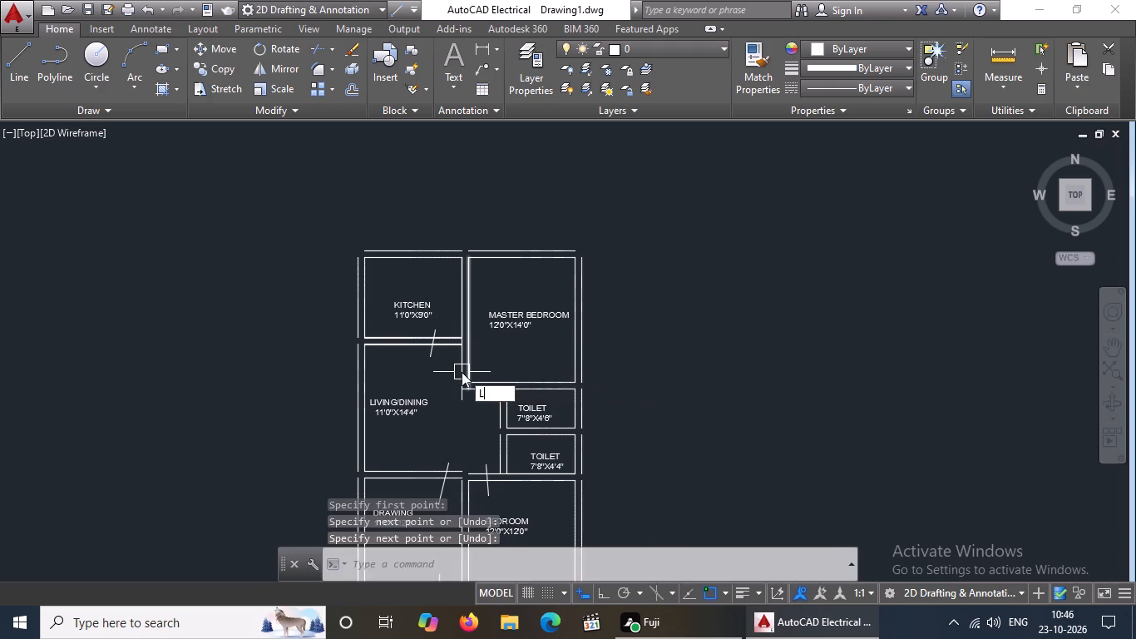
pyautogui.press('Return')
pyautogui.click(457, 366)
pyautogui.click(485, 361)
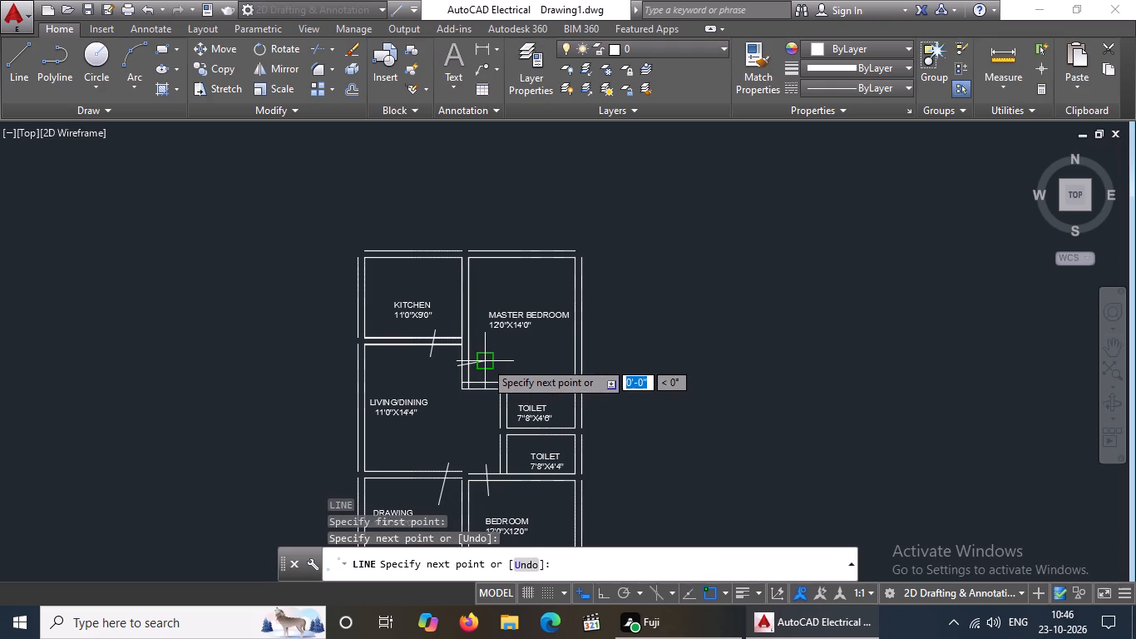
pyautogui.press('Return')
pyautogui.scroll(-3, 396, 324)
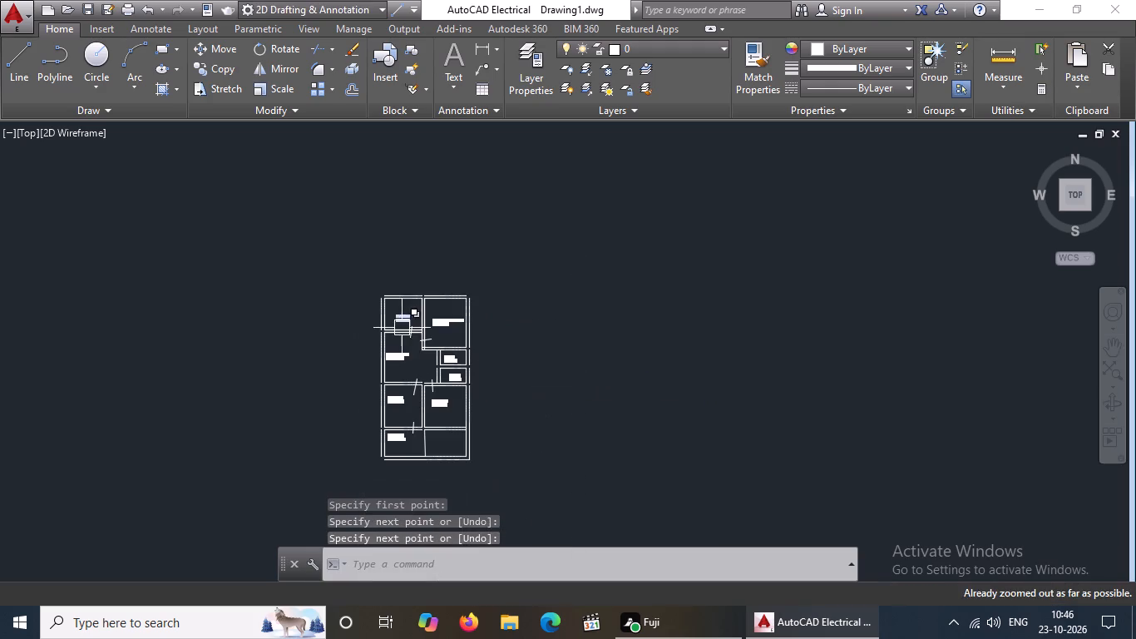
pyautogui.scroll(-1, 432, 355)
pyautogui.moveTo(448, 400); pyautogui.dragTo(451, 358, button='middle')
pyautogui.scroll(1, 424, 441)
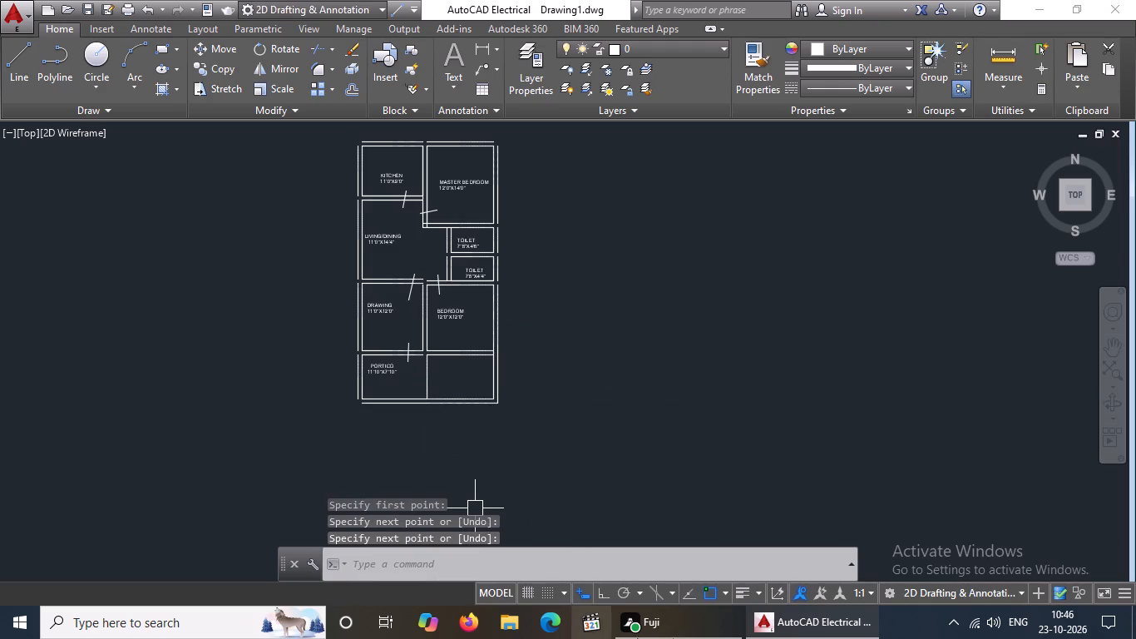
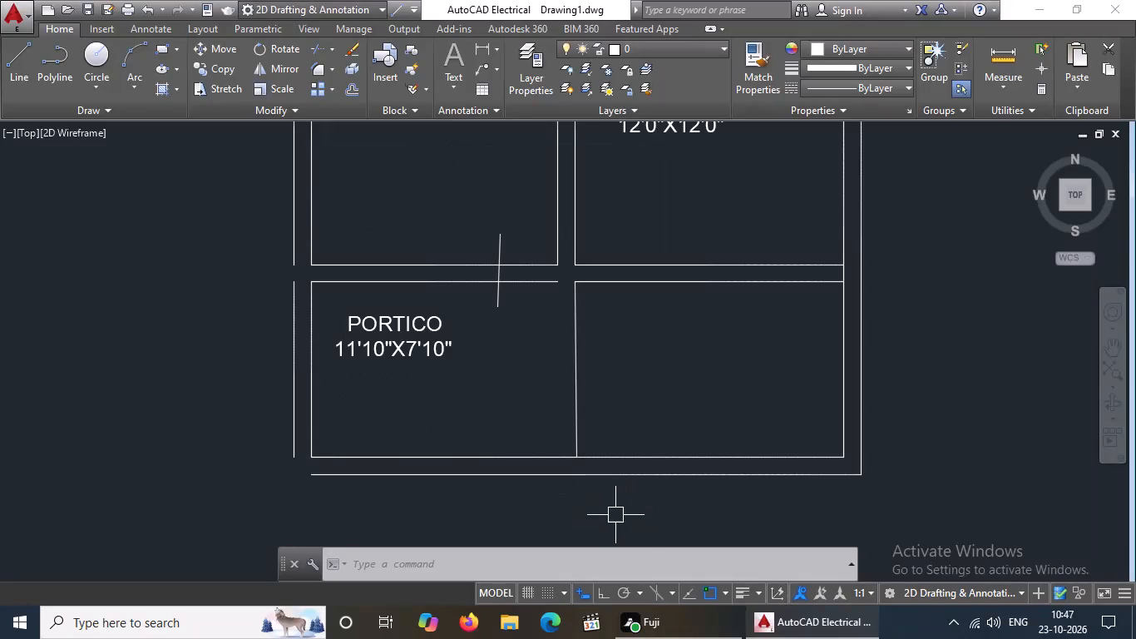
# Fillet the outer wall lines at the plan's southwest corner by PORTICO with radius 0, using the Multiple option.
pyautogui.press('f')
pyautogui.press('Return')
pyautogui.press('m')
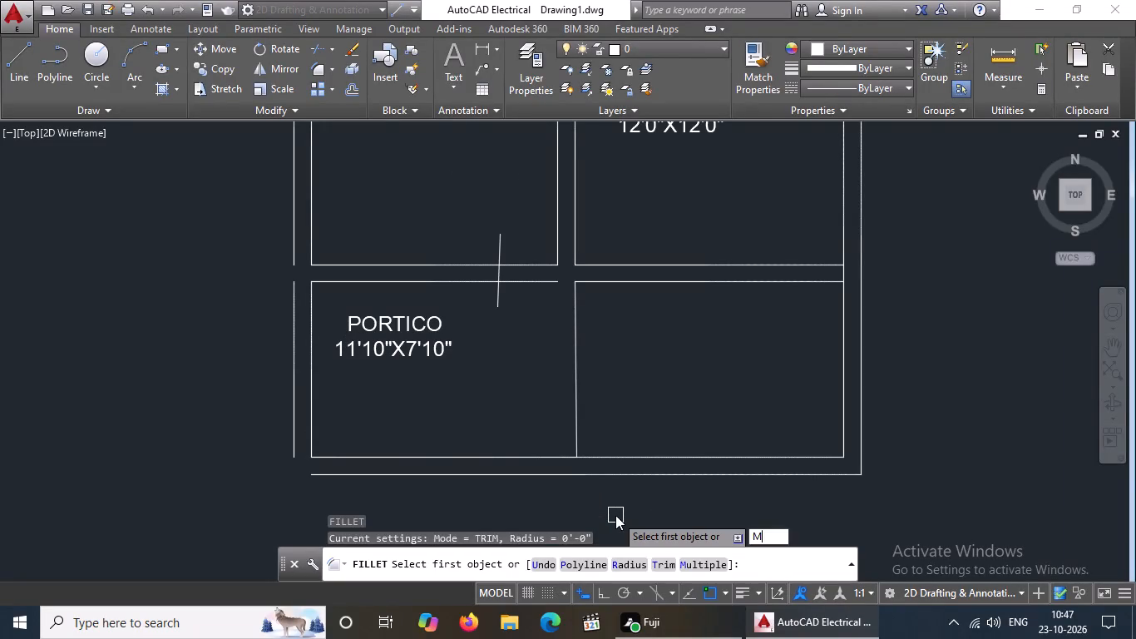
pyautogui.press('Return')
pyautogui.press('r')
pyautogui.press('Return')
pyautogui.press('0')
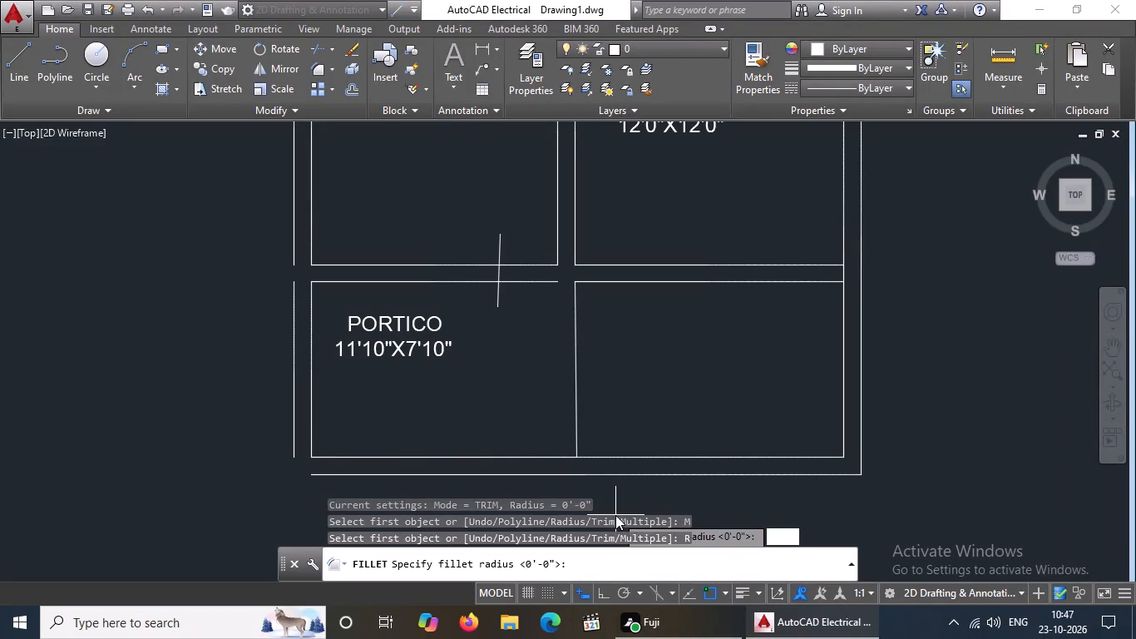
pyautogui.press('Return')
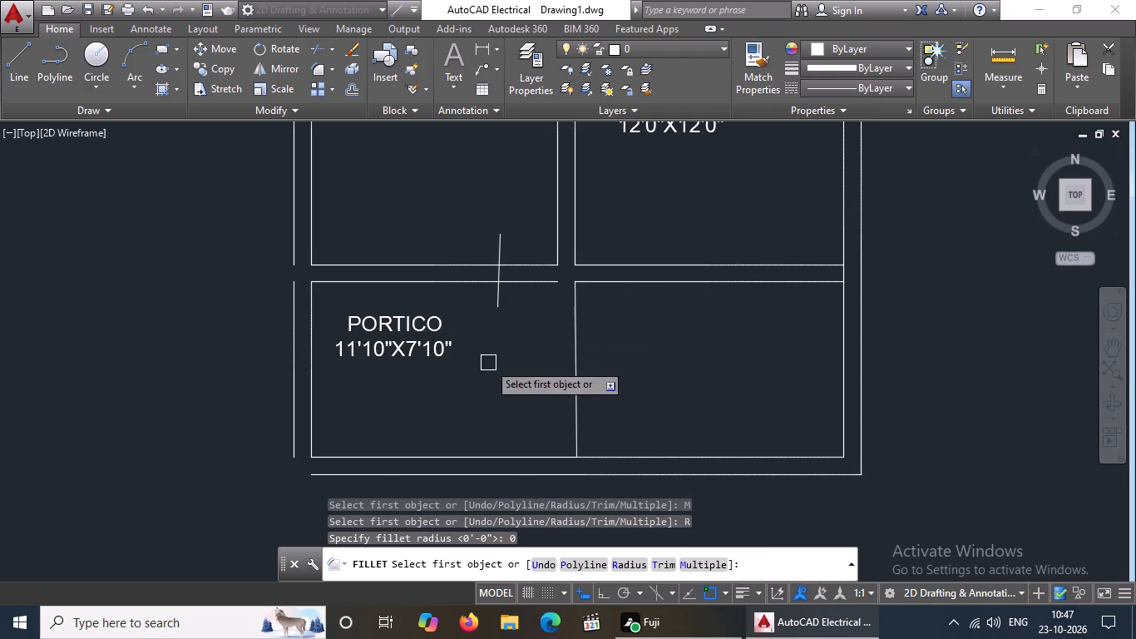
pyautogui.click(294, 430)
pyautogui.click(324, 478)
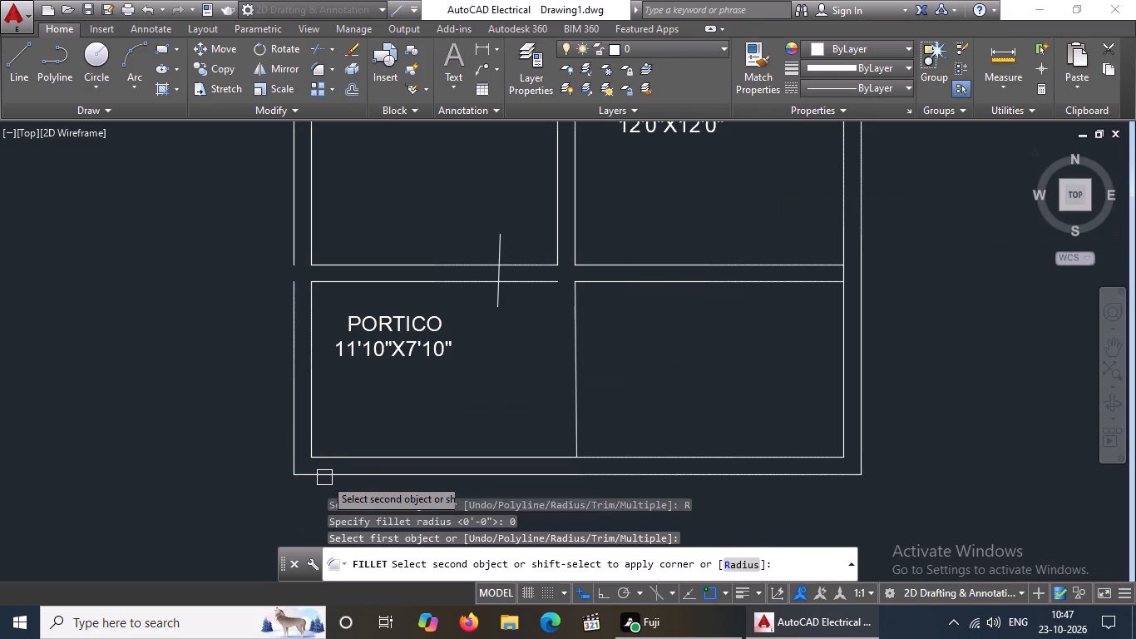
# Fillet the outer west and north wall lines into a square corner at KITCHEN's northwest.
pyautogui.scroll(-3, 542, 406)
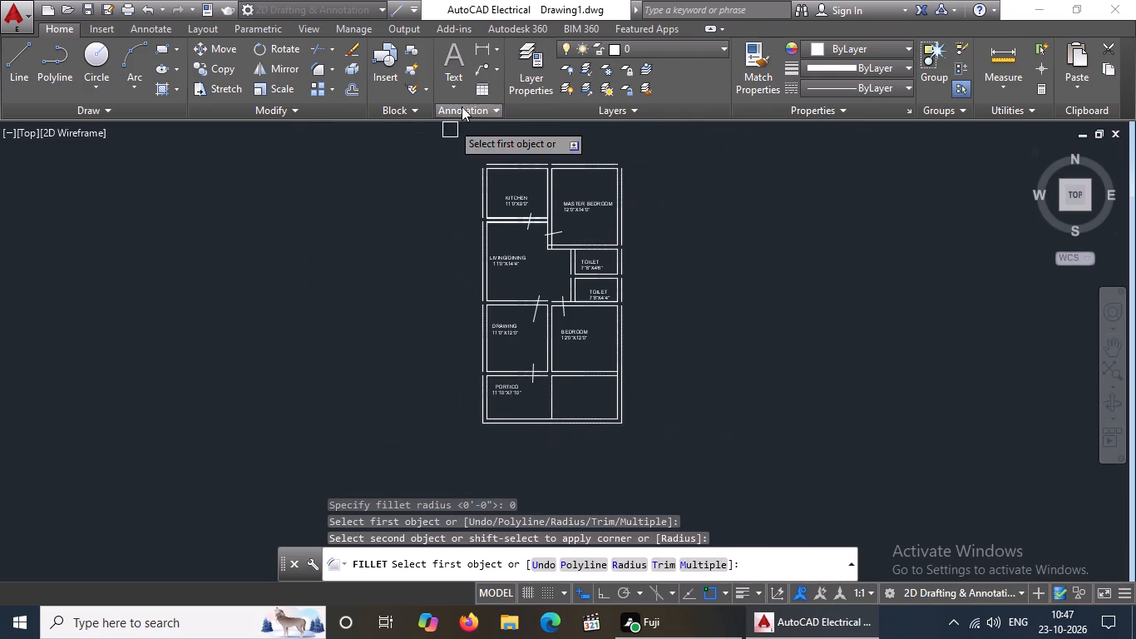
pyautogui.scroll(5, 491, 160)
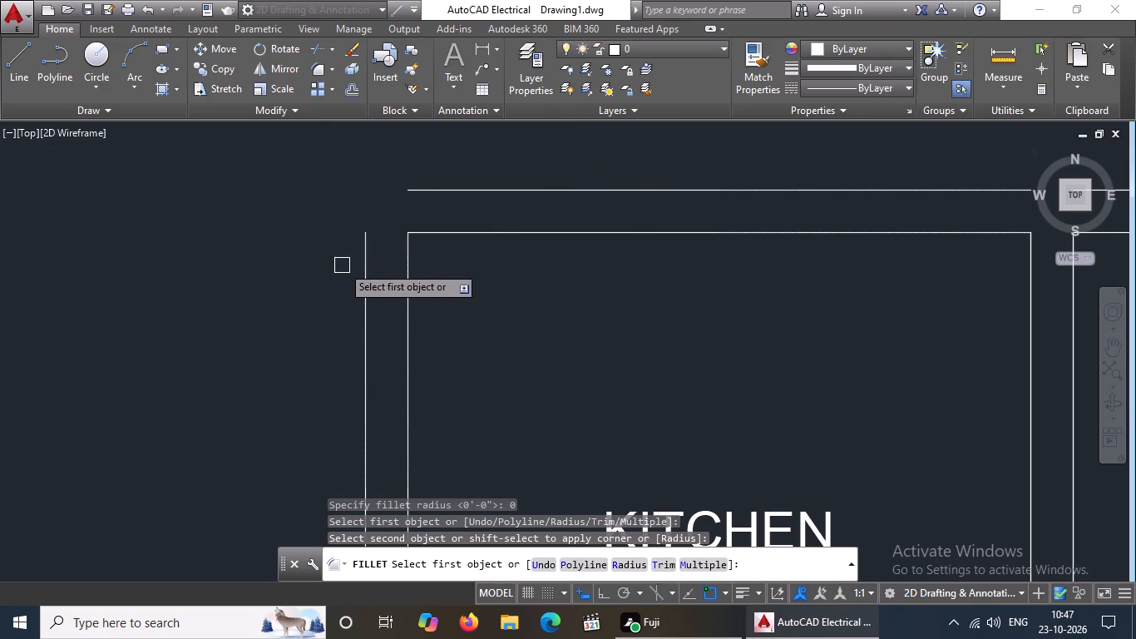
pyautogui.click(365, 260)
pyautogui.click(445, 194)
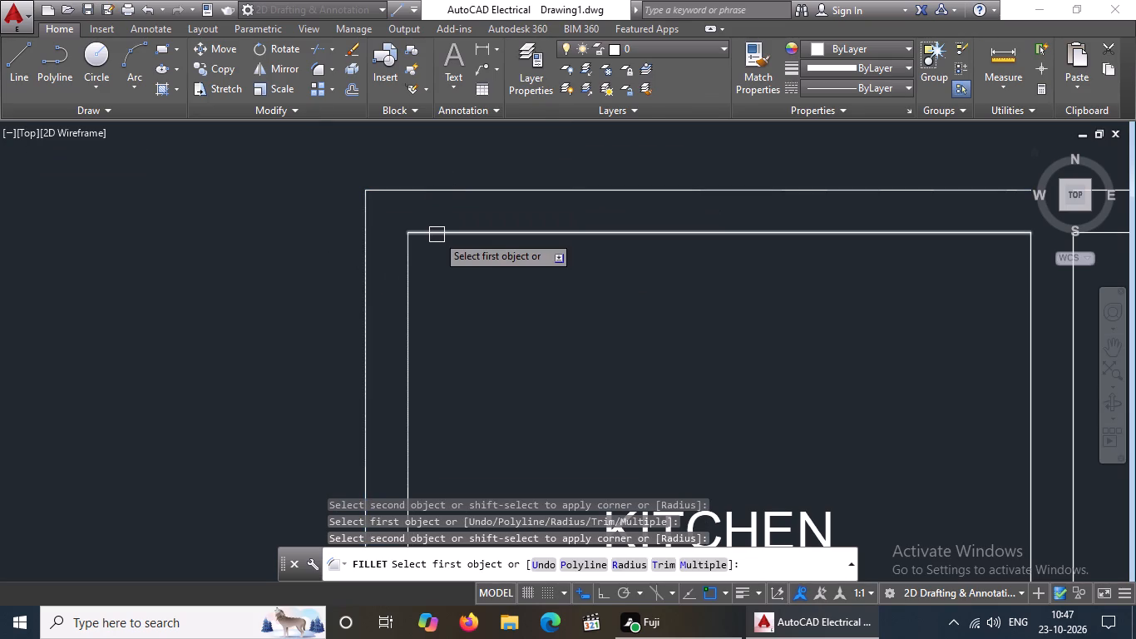
# Fillet the outer north and east wall lines into a square corner at MASTER BEDROOM's northeast, and end the Fillet command.
pyautogui.scroll(-4, 437, 235)
pyautogui.scroll(3, 615, 232)
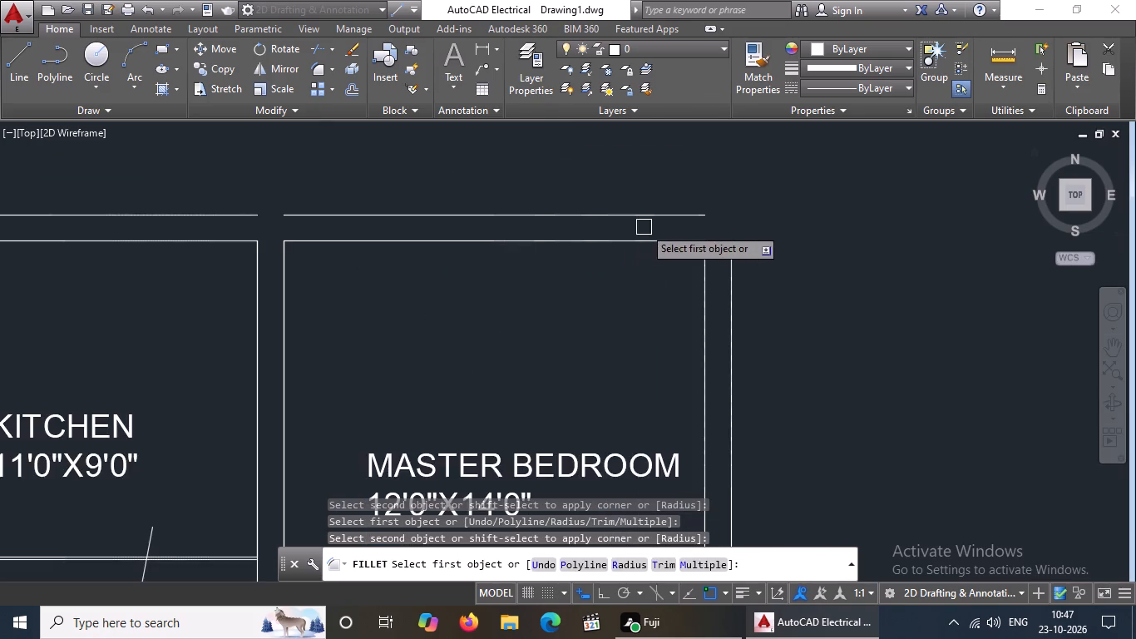
pyautogui.scroll(2, 662, 220)
pyautogui.moveTo(719, 204); pyautogui.dragTo(729, 209)
pyautogui.click(835, 316)
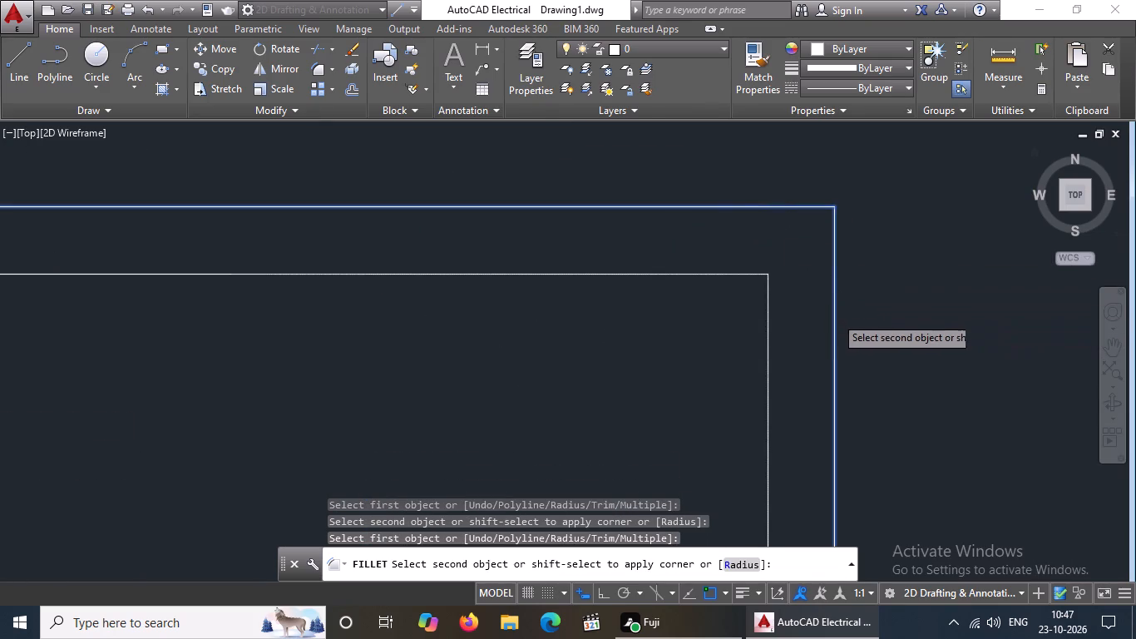
pyautogui.scroll(-6, 732, 306)
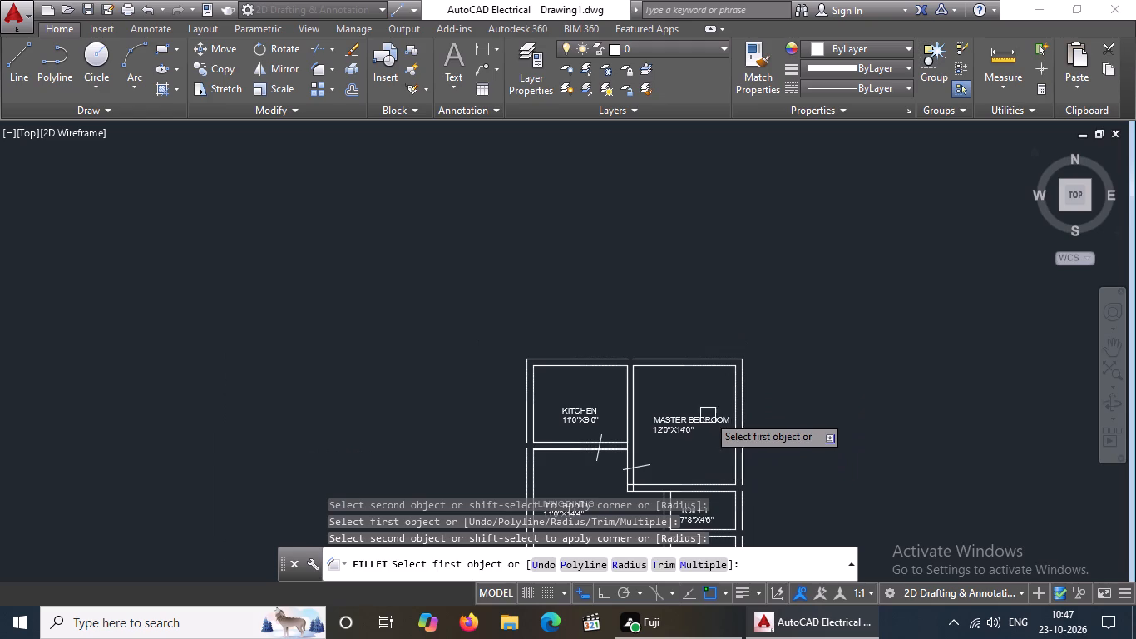
pyautogui.moveTo(712, 387); pyautogui.dragTo(752, 305, button='middle')
pyautogui.scroll(-2, 751, 430)
pyautogui.moveTo(733, 439); pyautogui.dragTo(700, 399, button='middle')
pyautogui.scroll(2, 721, 451)
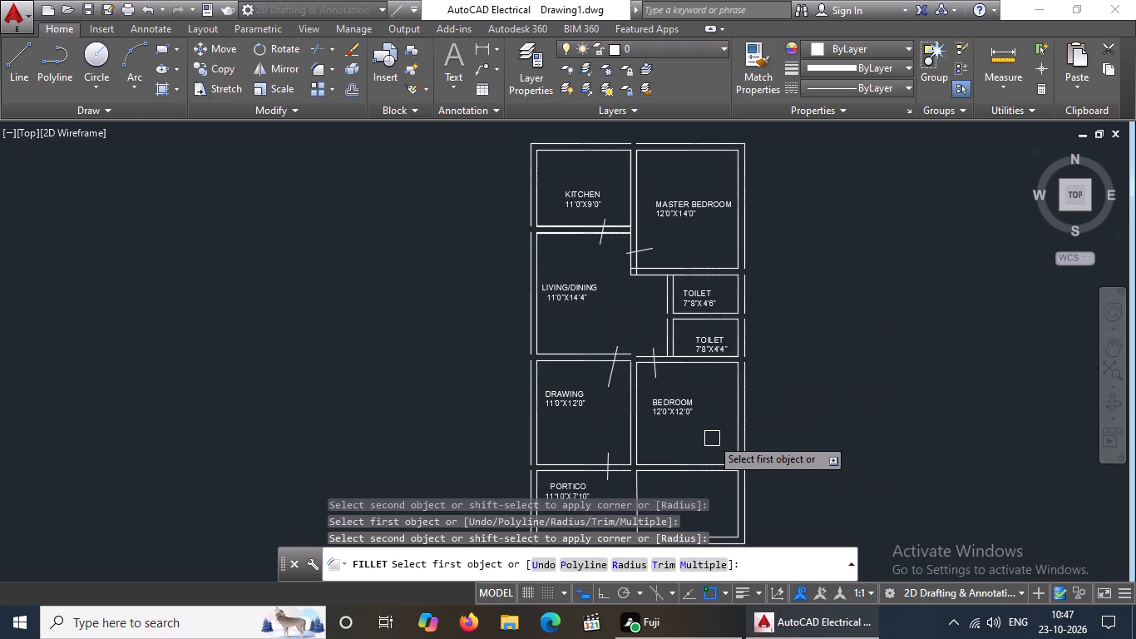
pyautogui.scroll(-3, 651, 403)
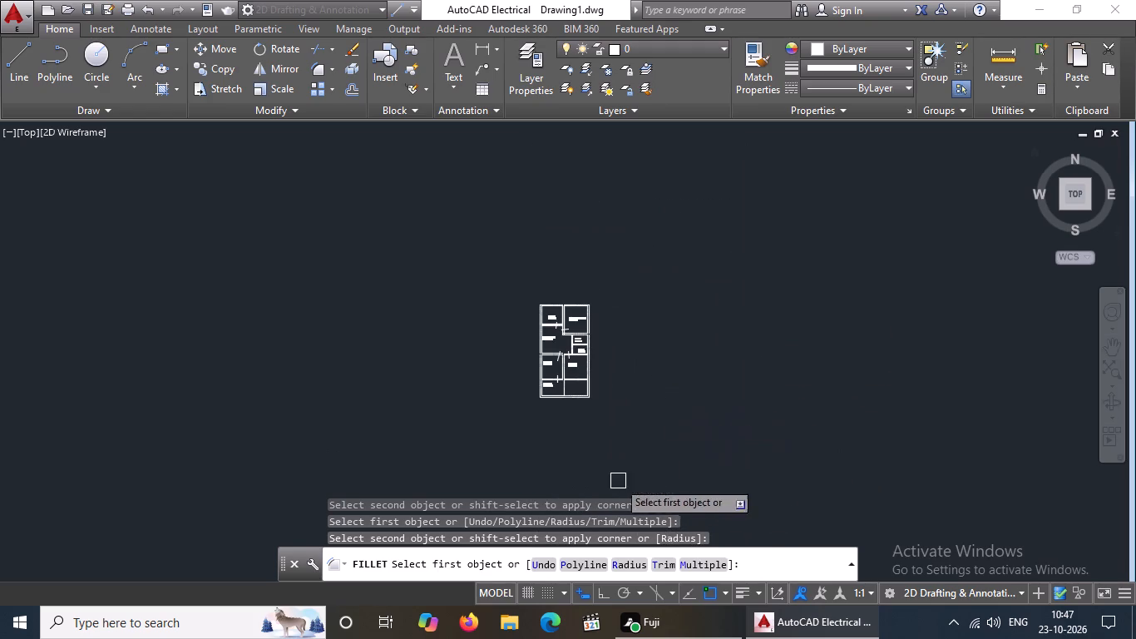
pyautogui.scroll(3, 515, 371)
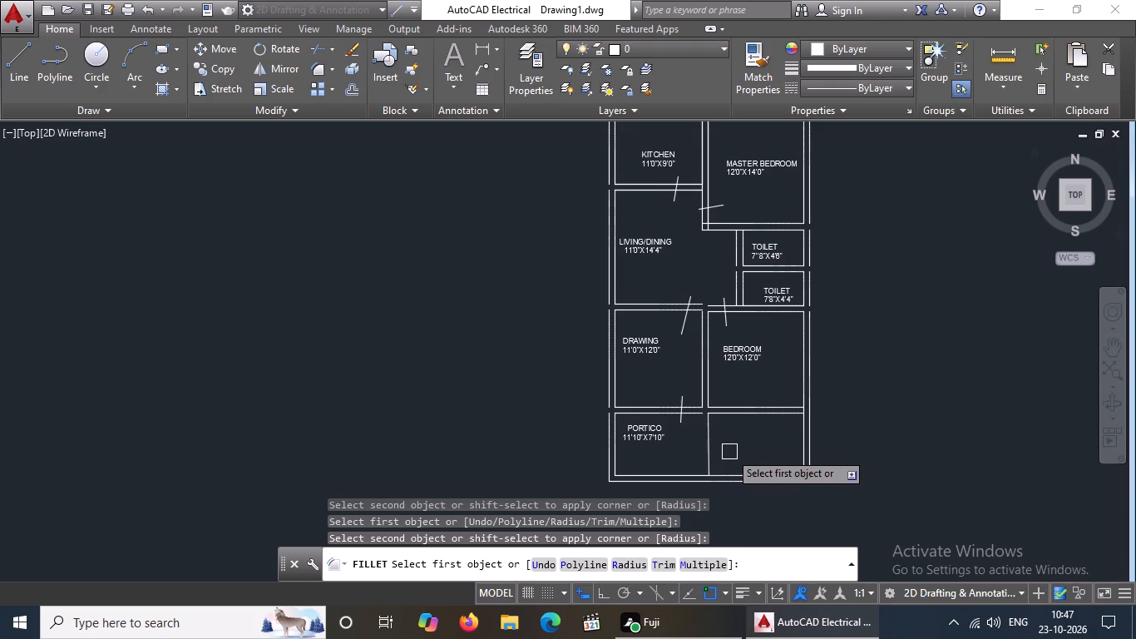
pyautogui.press('Escape')
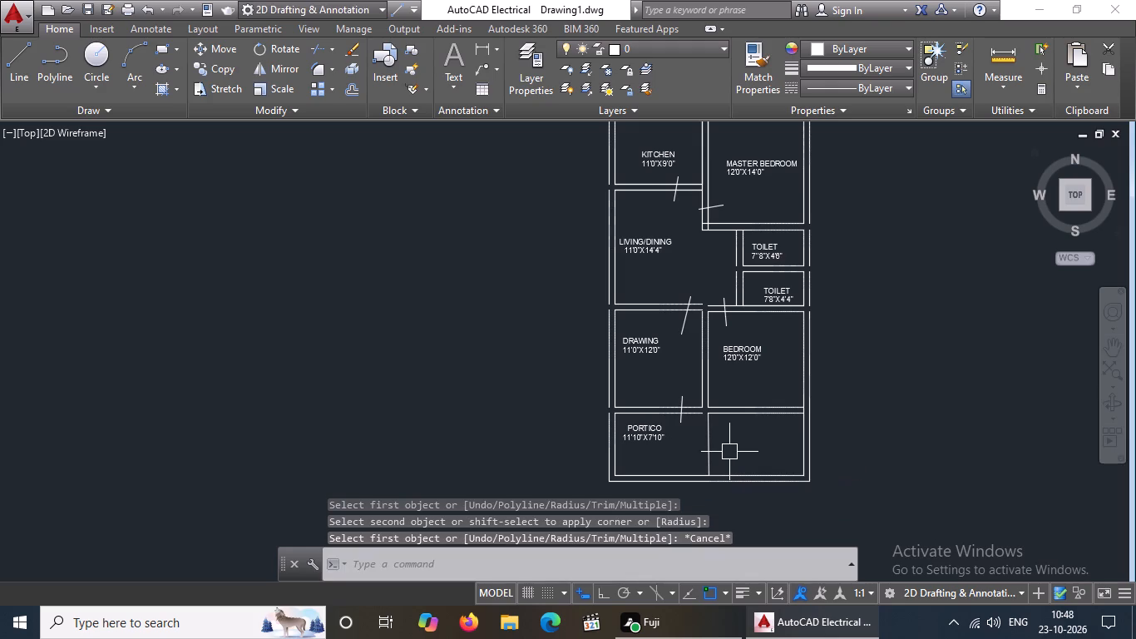
# Extend PORTICO's north wall line east to the adjoining room's line, and DRAWING's outer west wall line south to PORTICO's.
pyautogui.write('EX')
pyautogui.press('Return')
pyautogui.press('Return')
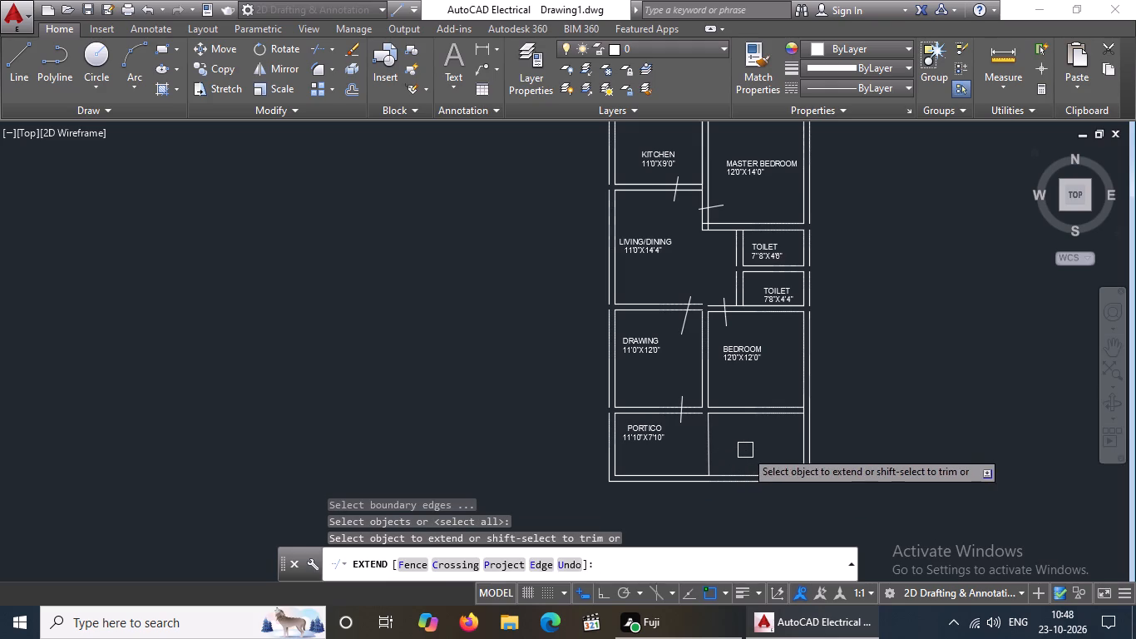
pyautogui.scroll(2, 694, 396)
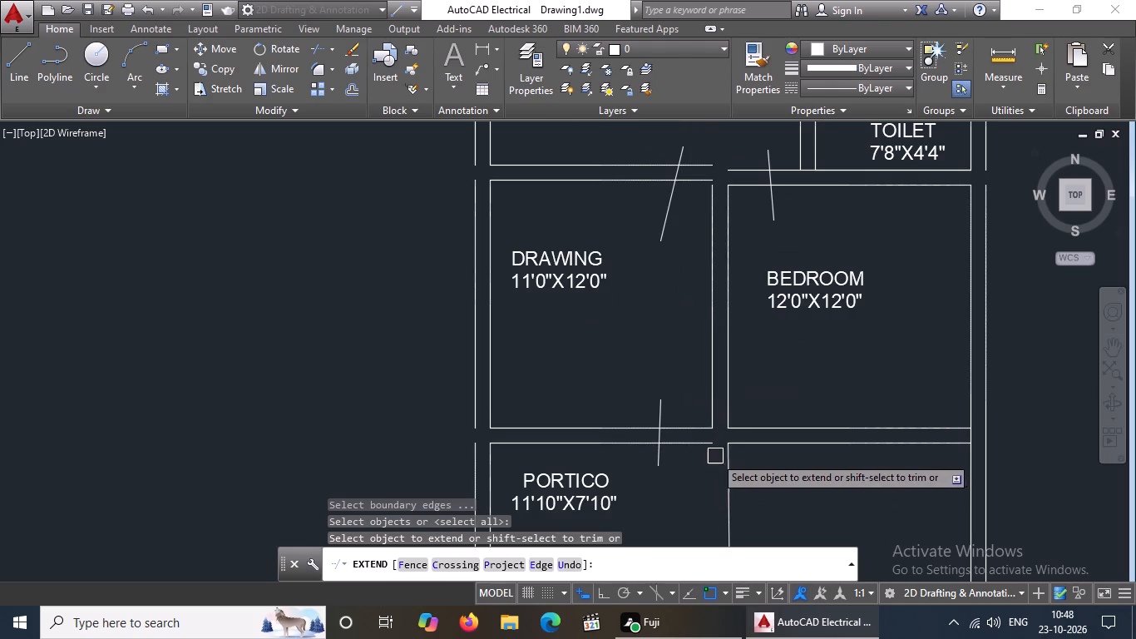
pyautogui.click(704, 447)
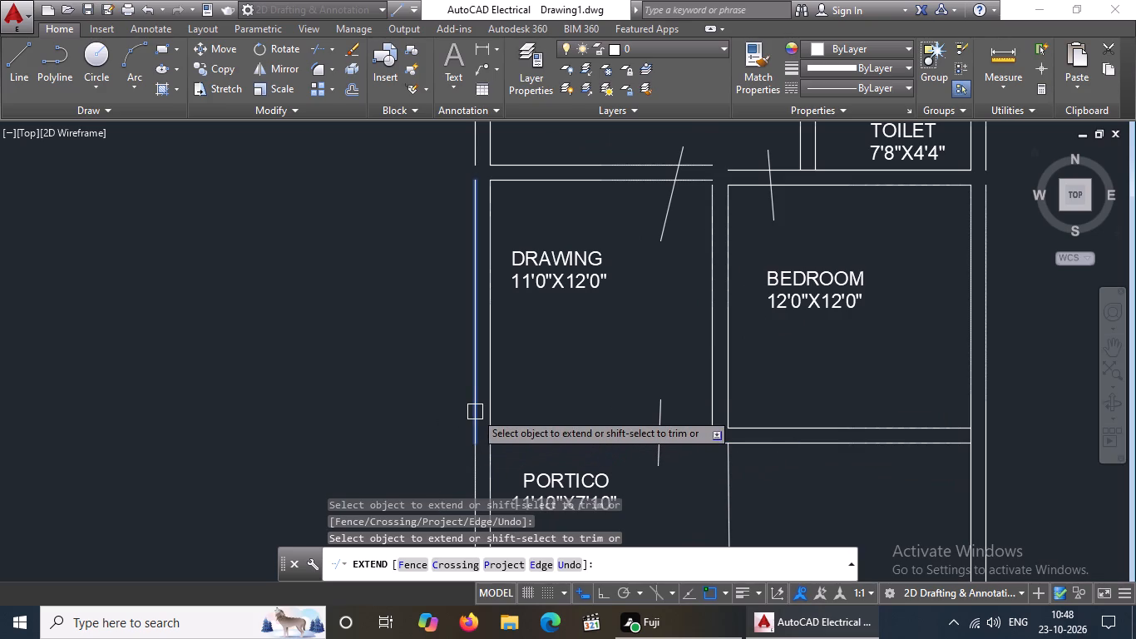
pyautogui.click(475, 412)
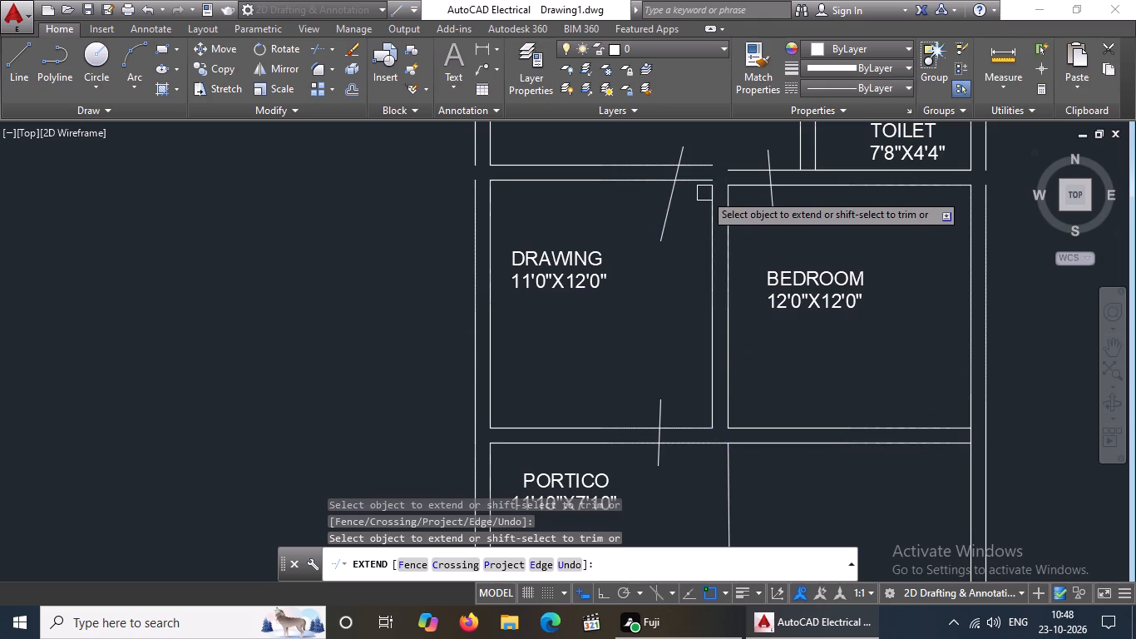
# Extend DRAWING's east wall line north to meet its north wall line.
pyautogui.scroll(2, 706, 194)
pyautogui.click(725, 193)
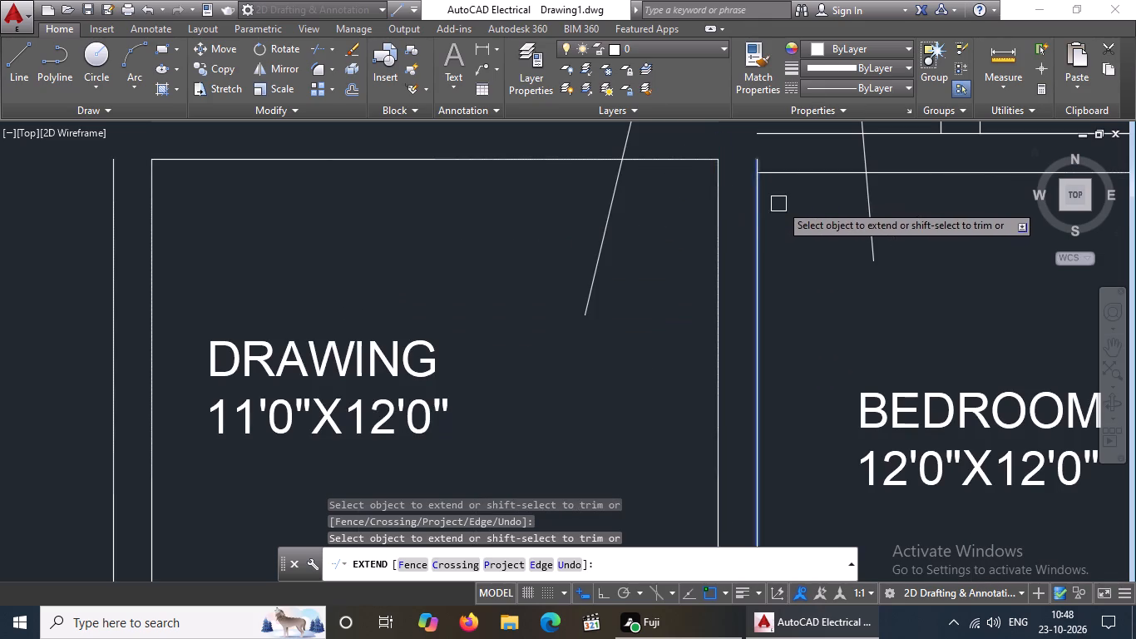
# Extend LIVING/DINING's south wall line east to BEDROOM's west wall alignment, and its outer west wall line south to DRAWING's.
pyautogui.scroll(-3, 785, 206)
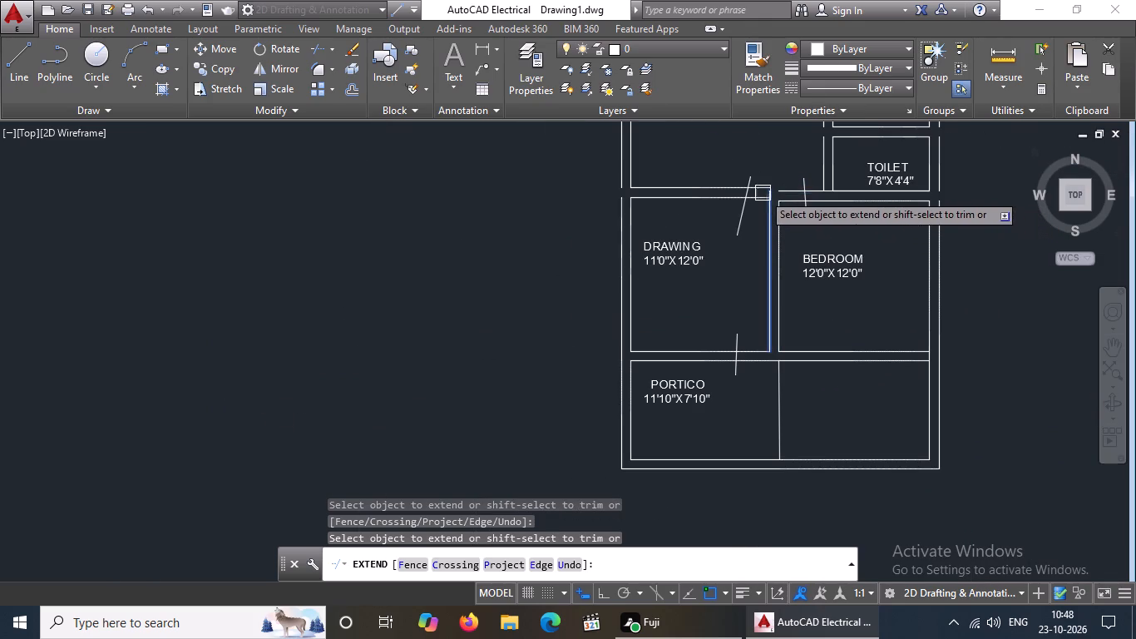
pyautogui.scroll(3, 775, 190)
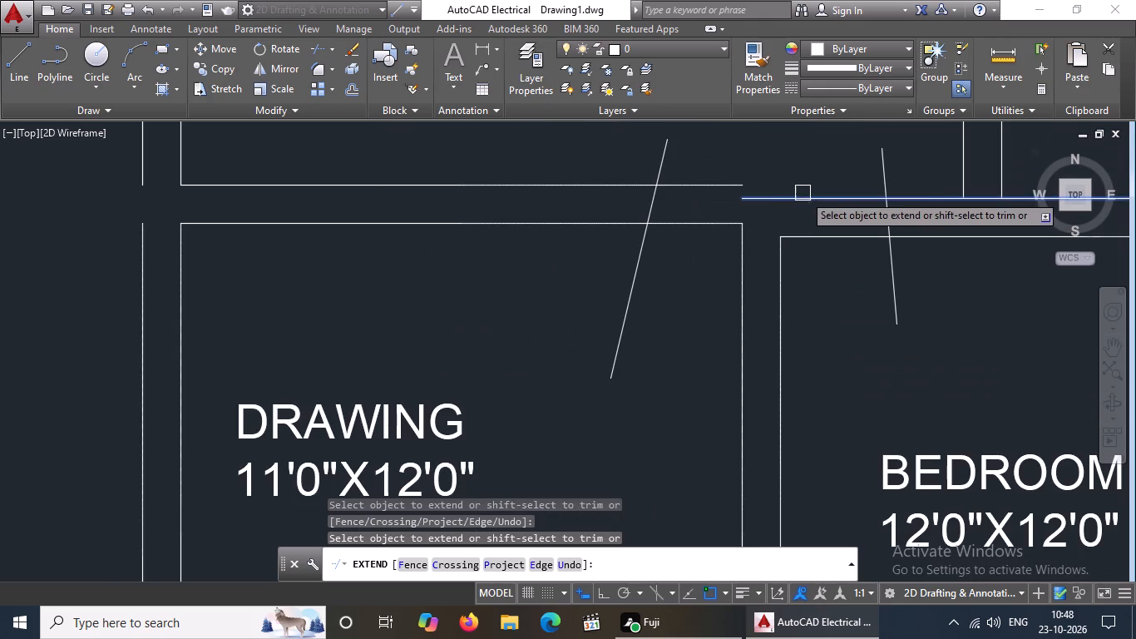
pyautogui.scroll(-4, 689, 196)
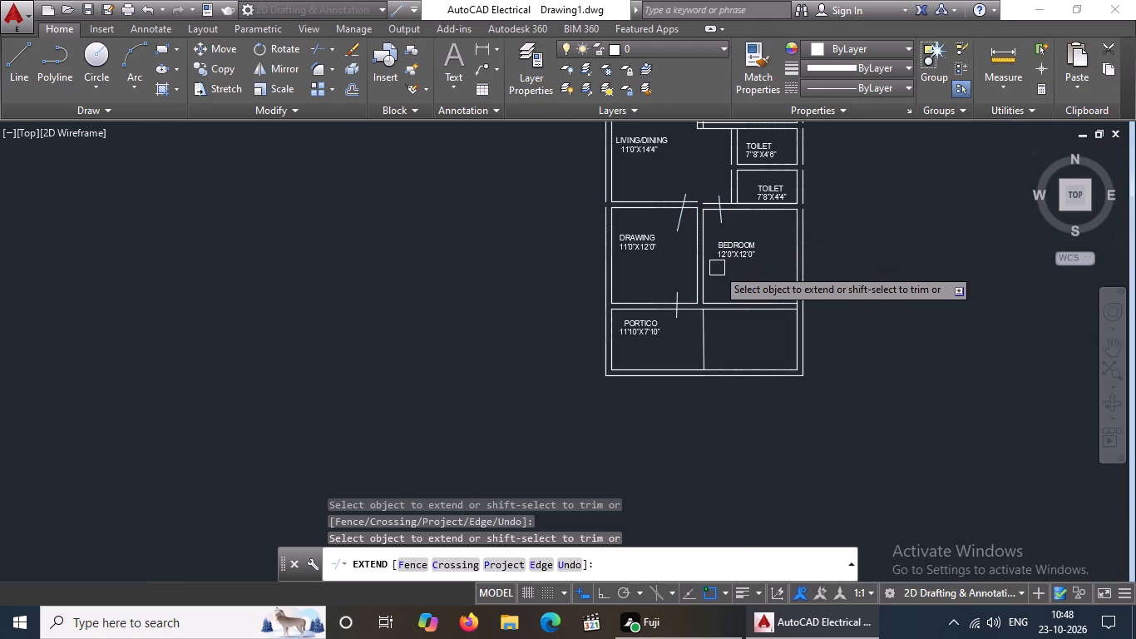
pyautogui.moveTo(712, 273); pyautogui.dragTo(679, 396, button='middle')
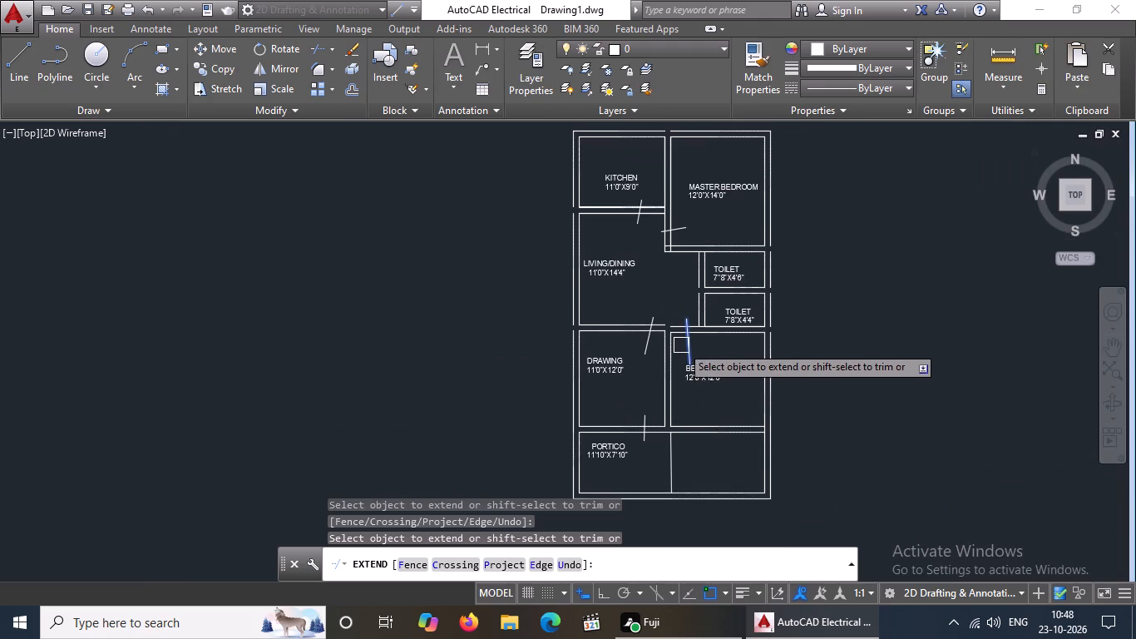
pyautogui.scroll(3, 674, 324)
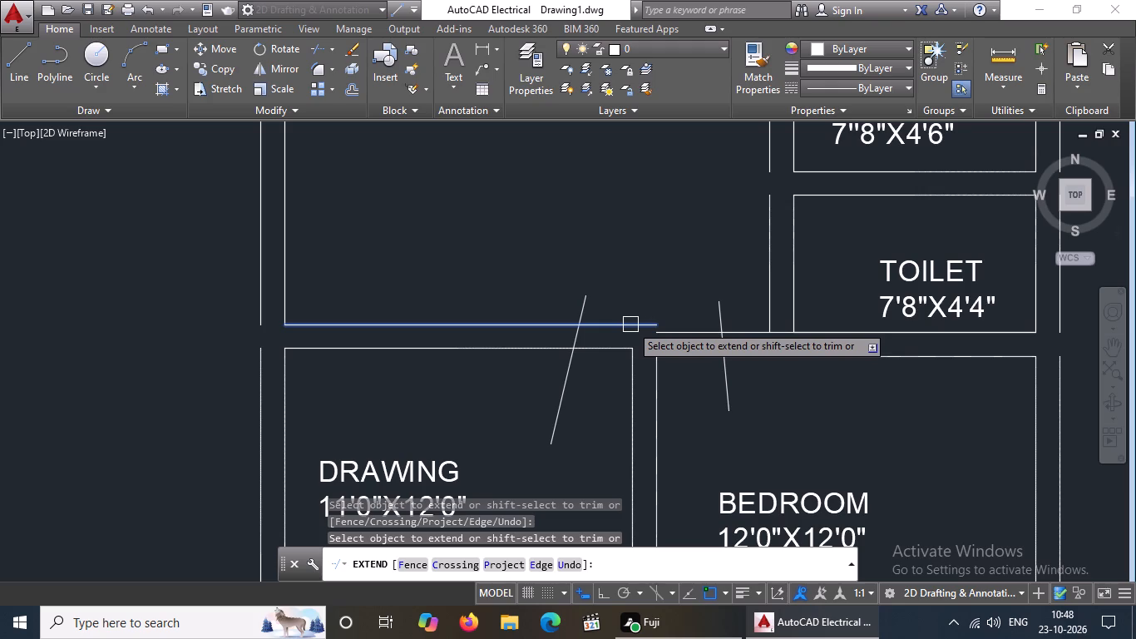
pyautogui.click(630, 324)
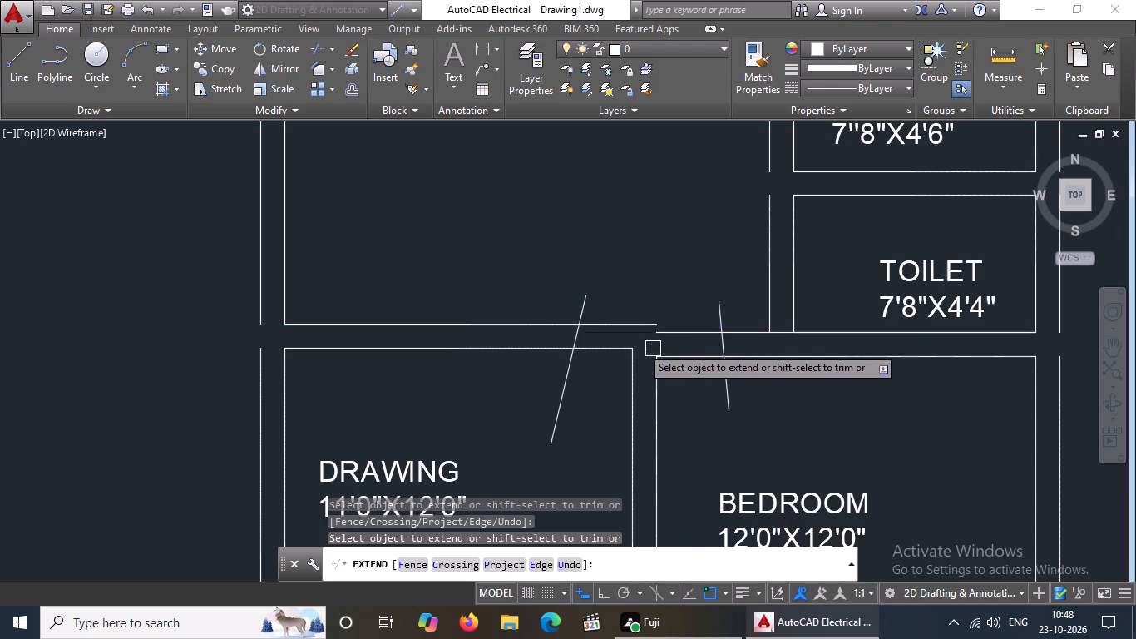
pyautogui.click(261, 300)
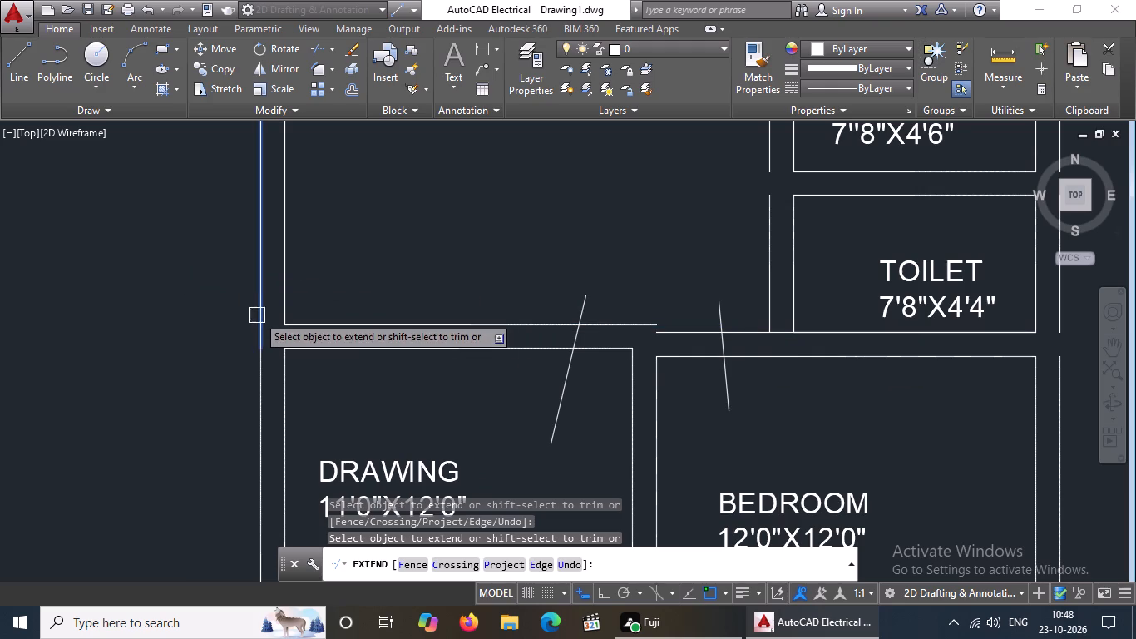
pyautogui.click(257, 315)
# Extend the outer wall lines to close the north gap between KITCHEN and MASTER BEDROOM and the west gap between KITCHEN and LIVING/DINING.
pyautogui.scroll(-4, 379, 324)
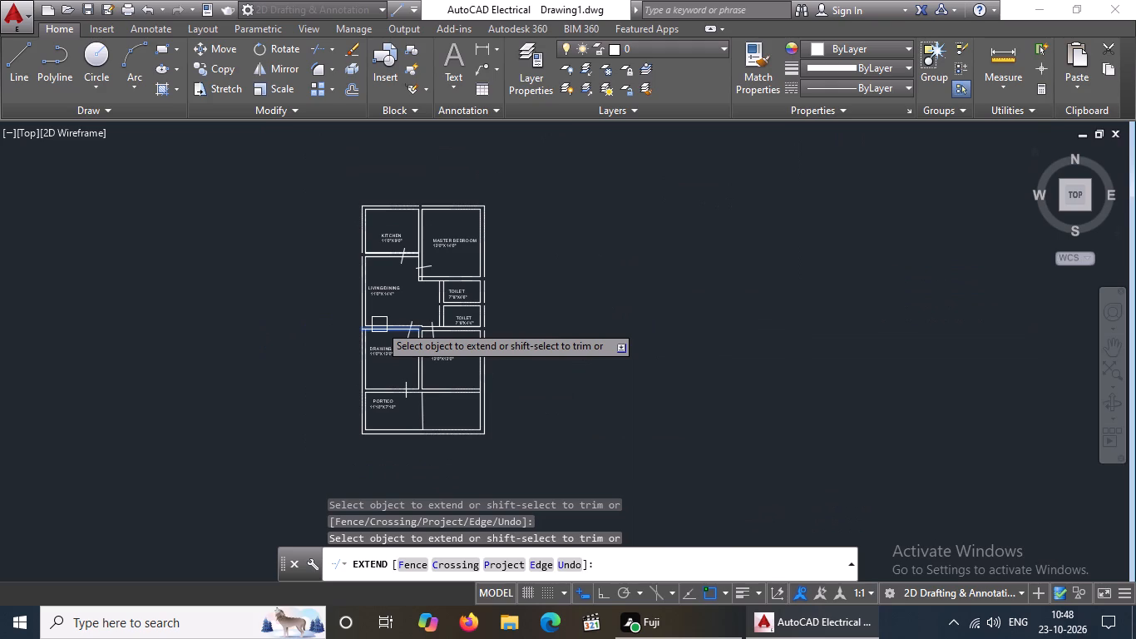
pyautogui.scroll(3, 388, 196)
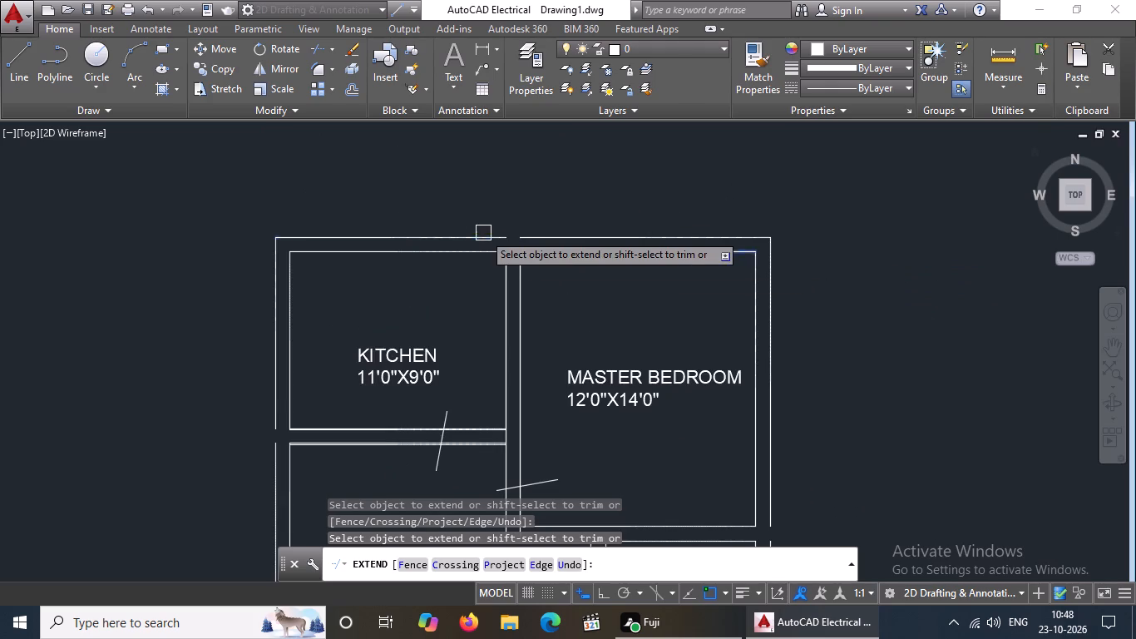
pyautogui.click(489, 234)
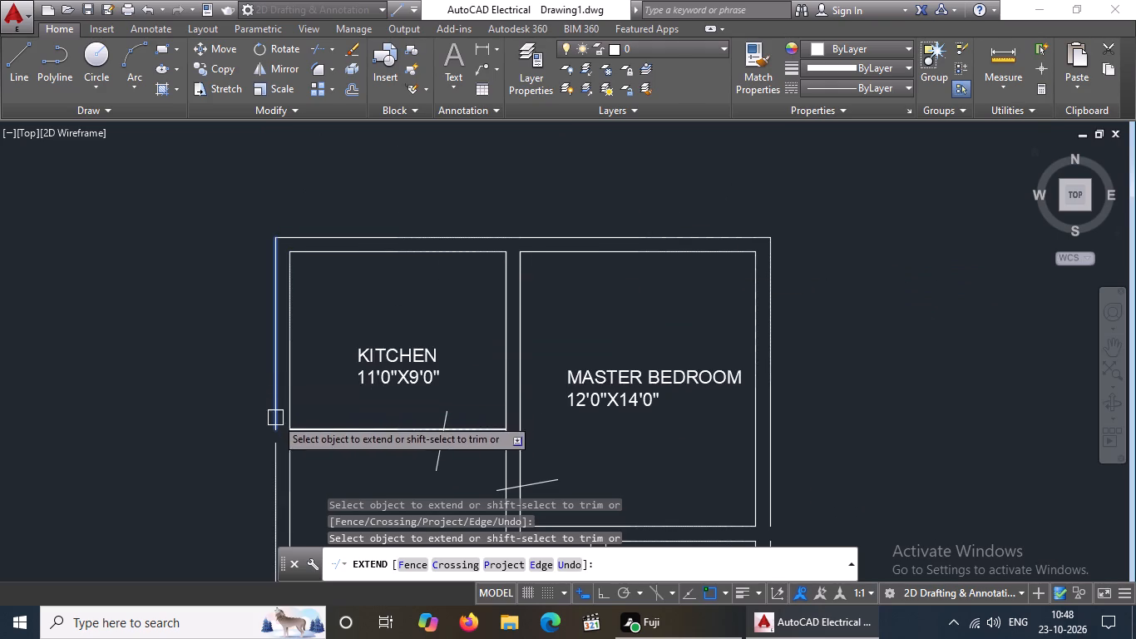
pyautogui.click(270, 467)
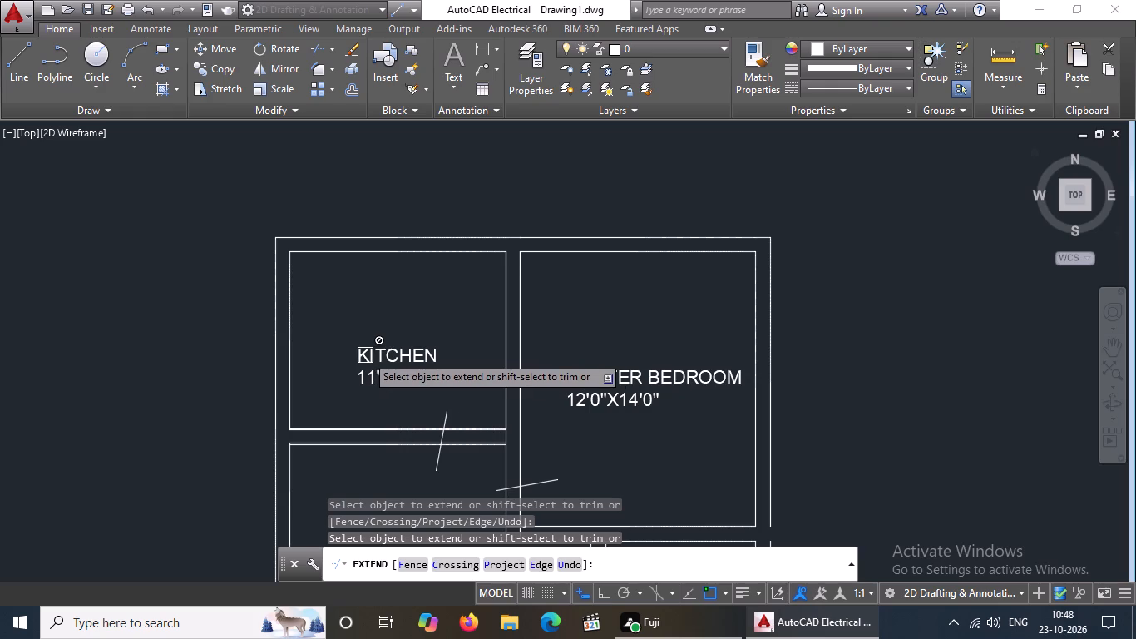
# Extend the outer east wall lines to close the gaps from MASTER BEDROOM past both toilets to BEDROOM.
pyautogui.scroll(-2, 442, 380)
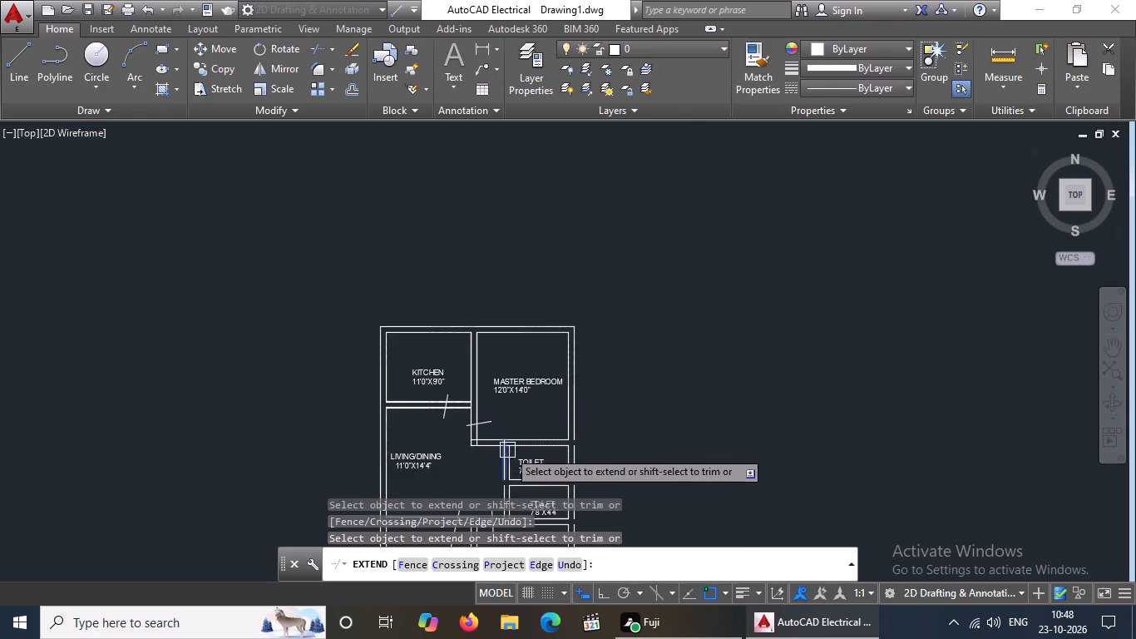
pyautogui.scroll(3, 579, 463)
pyautogui.click(558, 359)
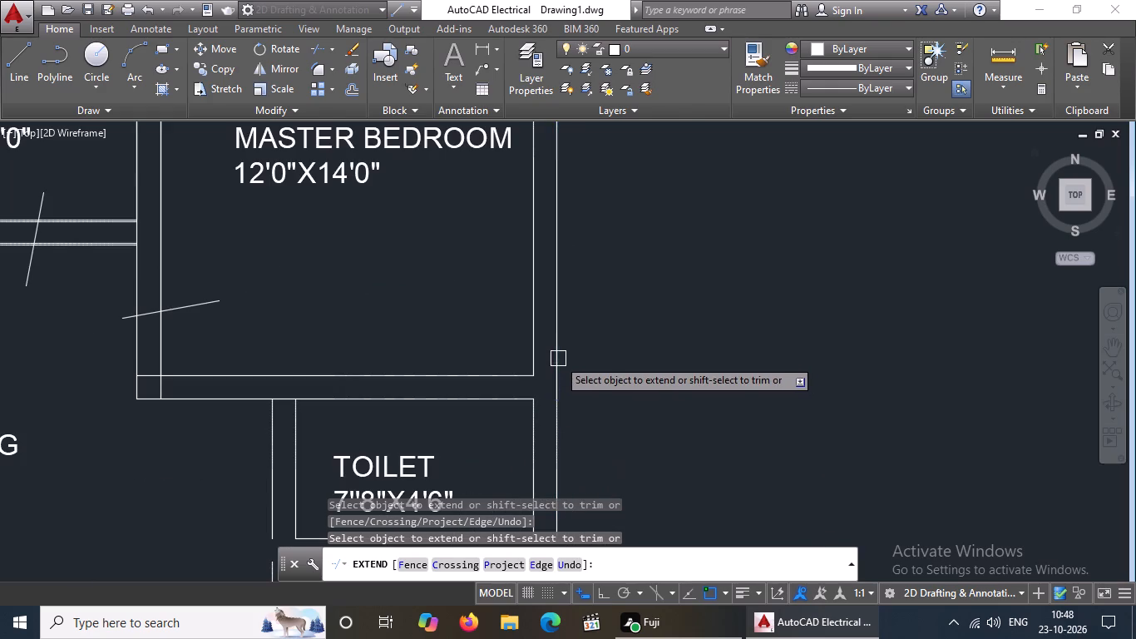
pyautogui.scroll(-5, 597, 336)
pyautogui.scroll(3, 565, 387)
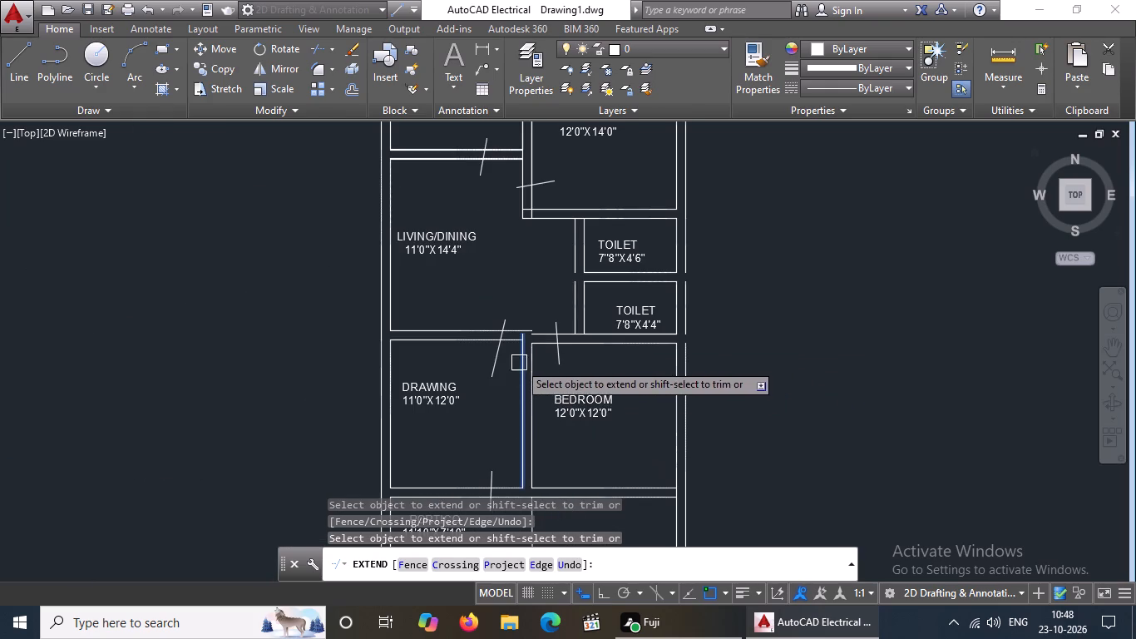
pyautogui.click(684, 293)
pyautogui.click(684, 320)
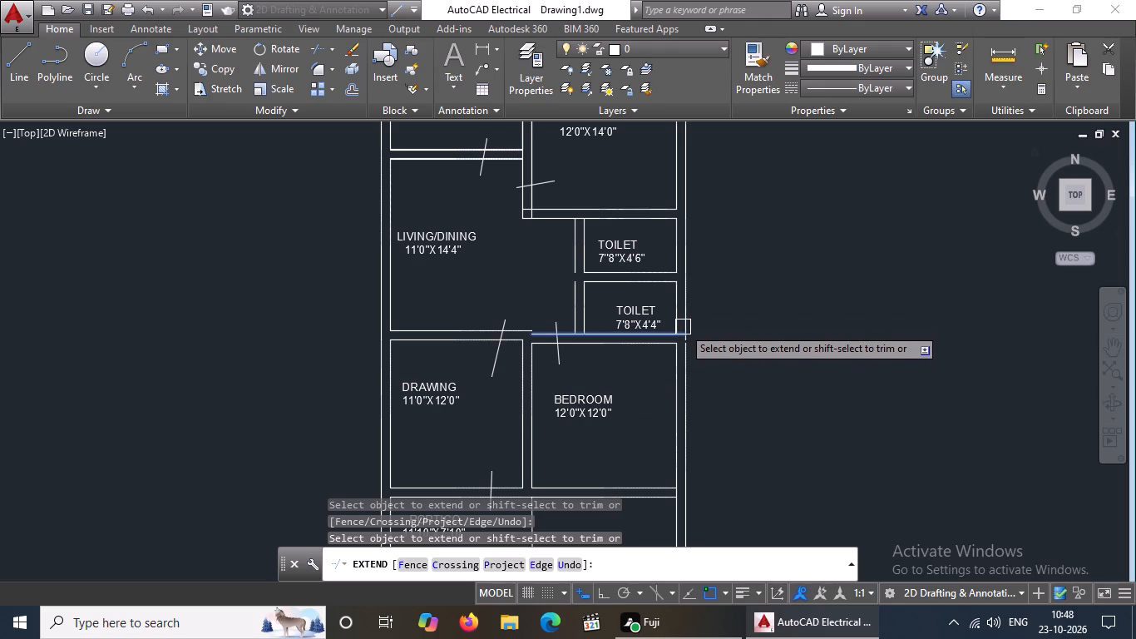
pyautogui.click(682, 320)
pyautogui.scroll(-3, 704, 329)
pyautogui.scroll(3, 669, 376)
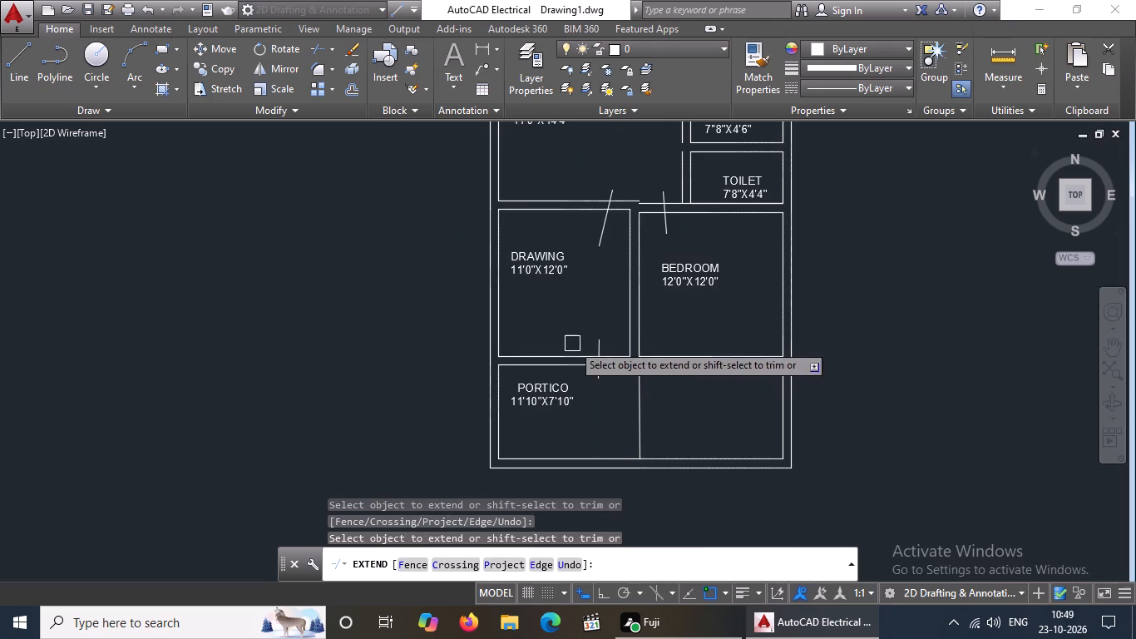
# Extend the lower TOILET's outer west wall line north to close the gap beside the two toilets.
pyautogui.moveTo(572, 399); pyautogui.dragTo(582, 561, button='middle')
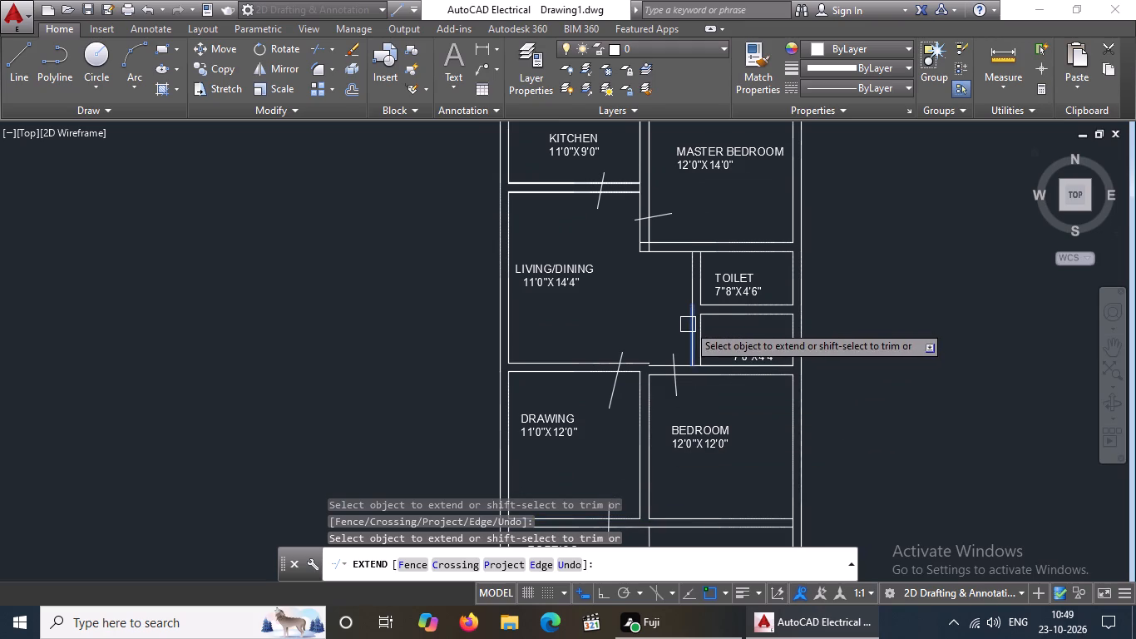
pyautogui.click(688, 324)
pyautogui.scroll(-1, 622, 320)
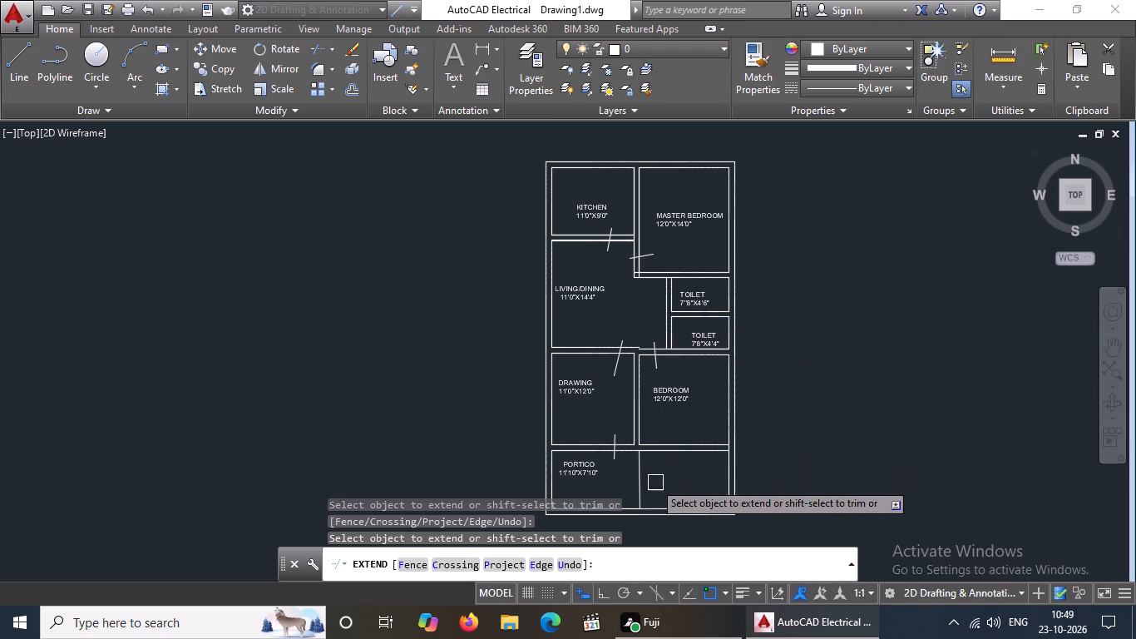
pyautogui.scroll(-2, 644, 457)
pyautogui.scroll(3, 660, 493)
pyautogui.moveTo(521, 448); pyautogui.dragTo(548, 491, button='middle')
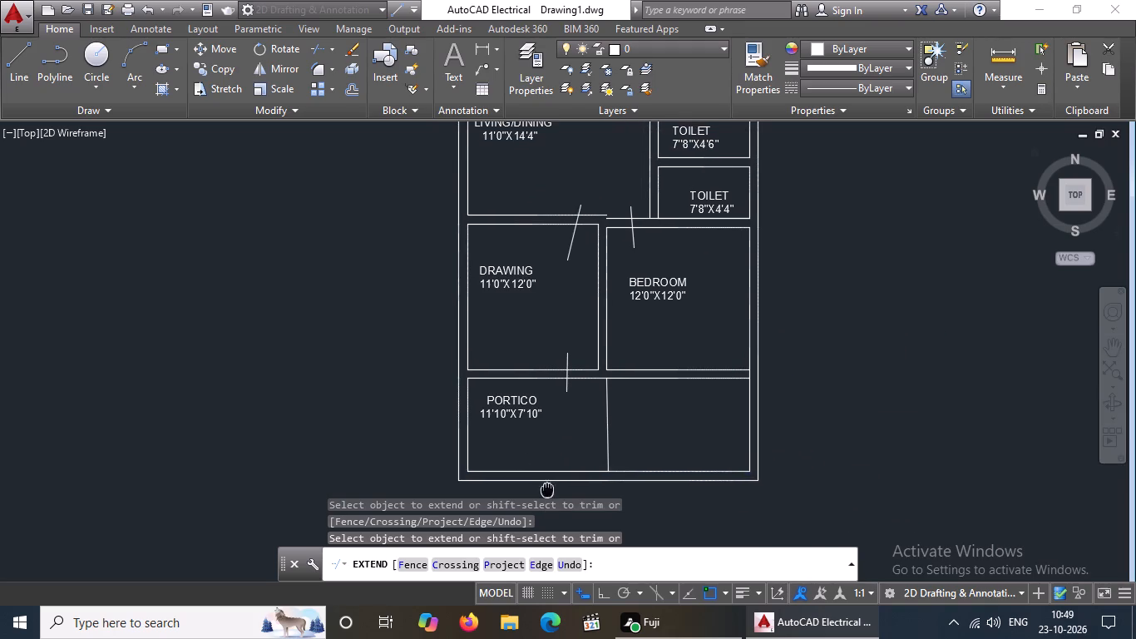
pyautogui.moveTo(548, 491); pyautogui.dragTo(551, 495, button='middle')
pyautogui.middleClick(553, 502)
pyautogui.moveTo(585, 419); pyautogui.dragTo(573, 482, button='middle')
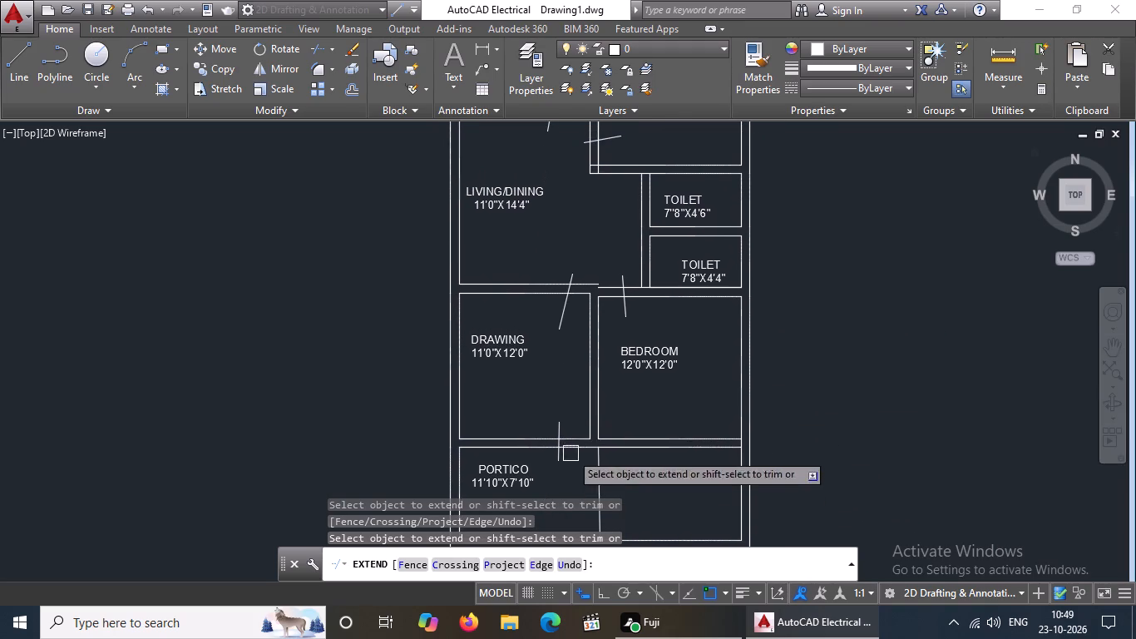
pyautogui.scroll(3, 614, 300)
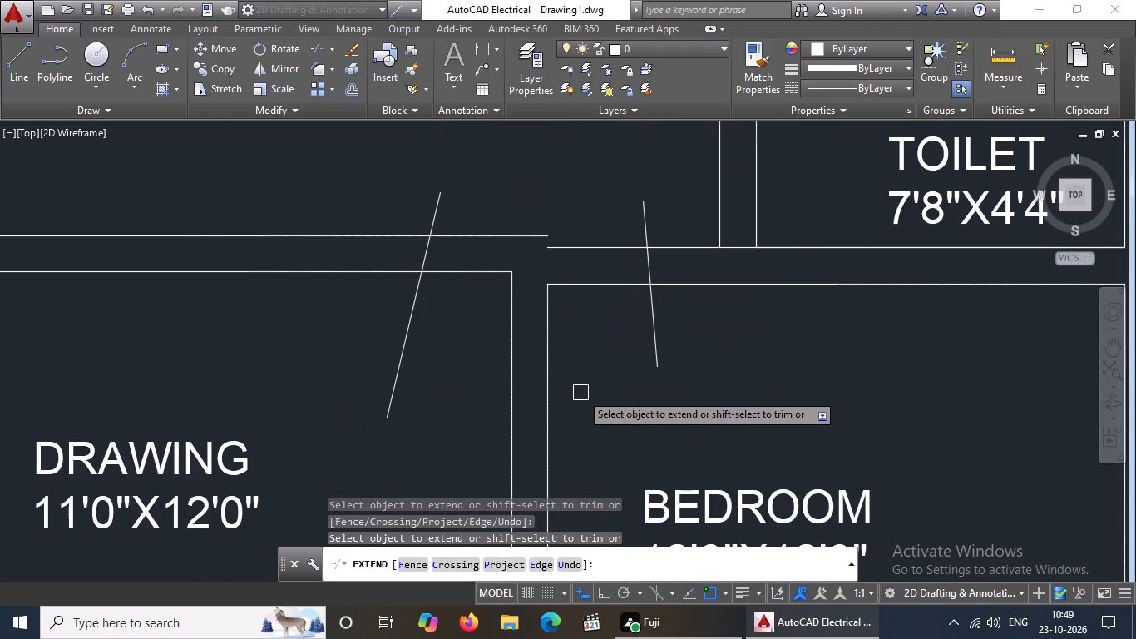
pyautogui.press('Escape')
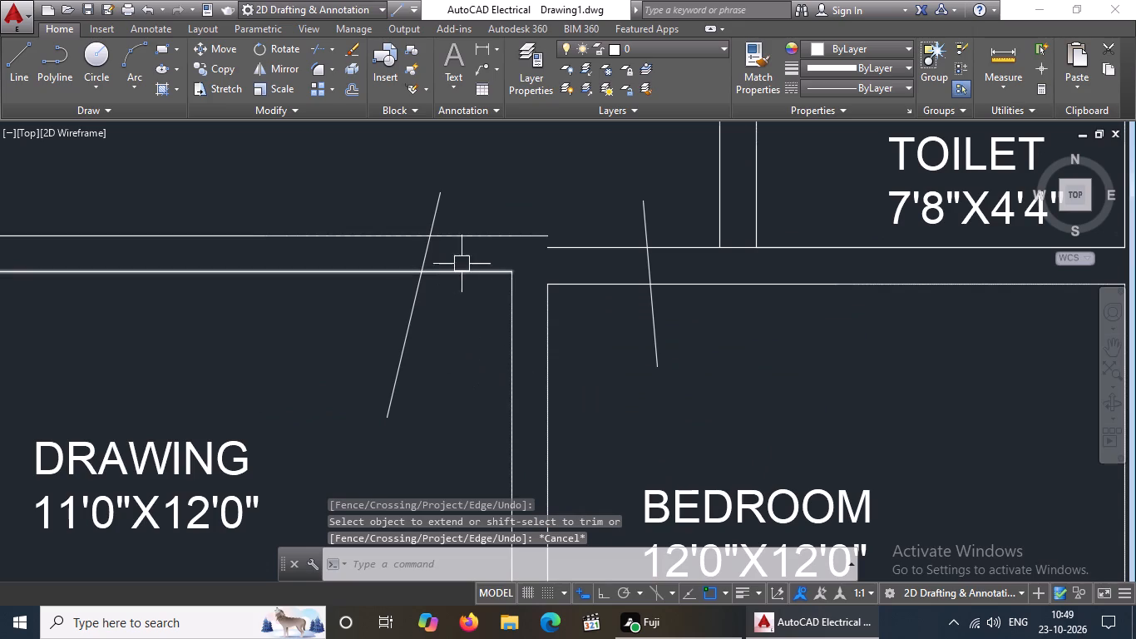
# Erase DRAWING's north wall line and LIVING/DINING's south wall line.
pyautogui.click(486, 239)
pyautogui.scroll(-2, 491, 237)
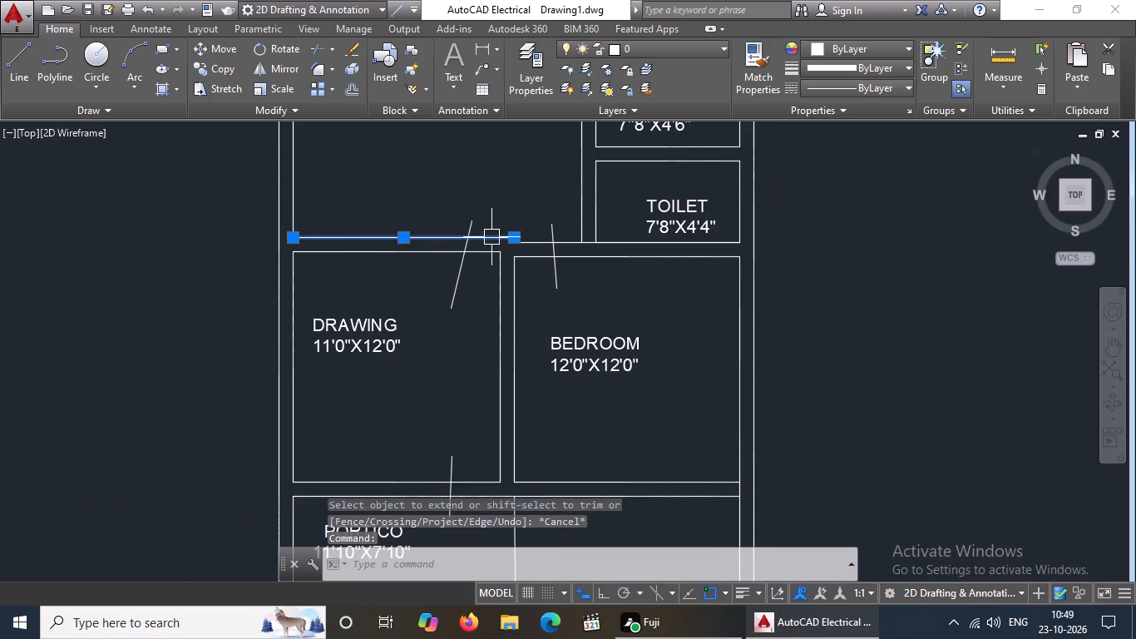
pyautogui.moveTo(491, 236); pyautogui.dragTo(501, 391, button='middle')
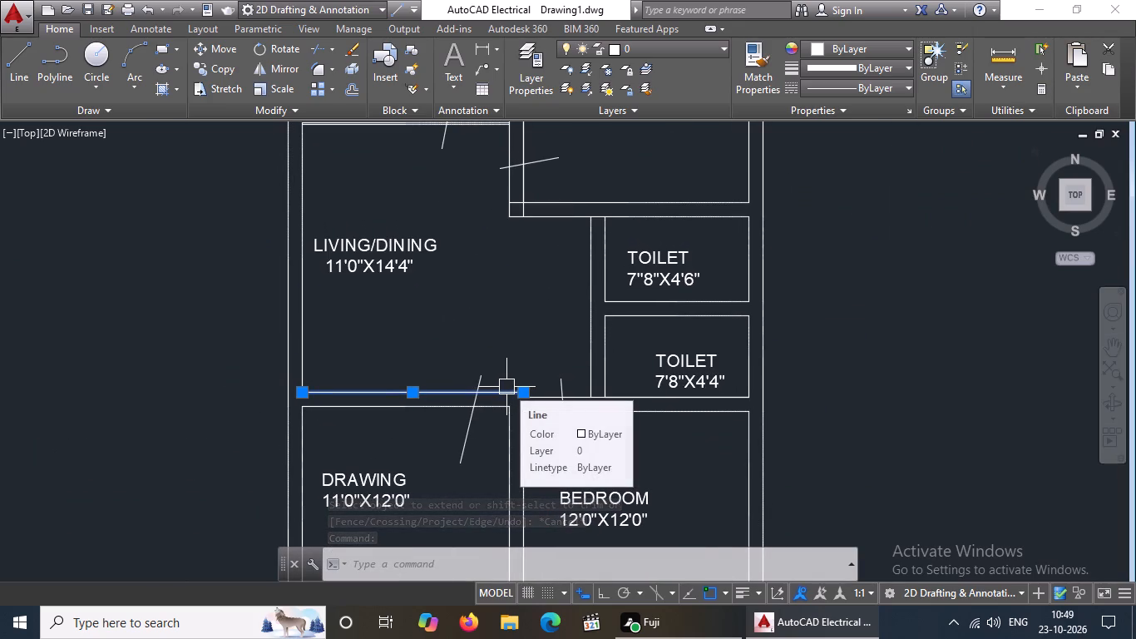
pyautogui.click(407, 412)
pyautogui.press('Delete')
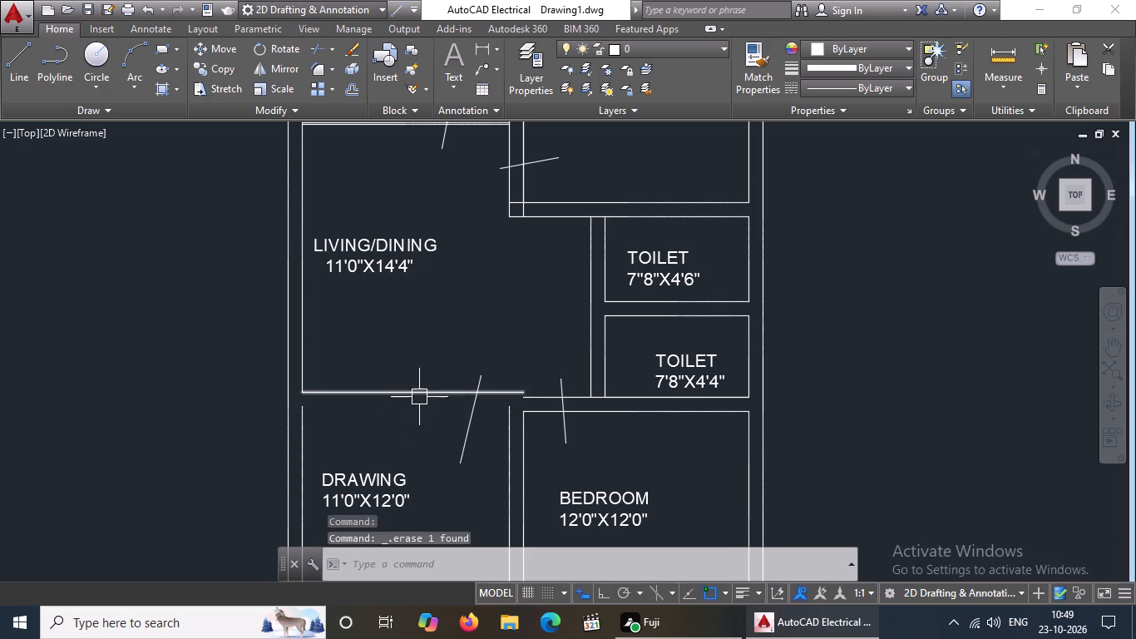
pyautogui.click(419, 397)
pyautogui.press('Delete')
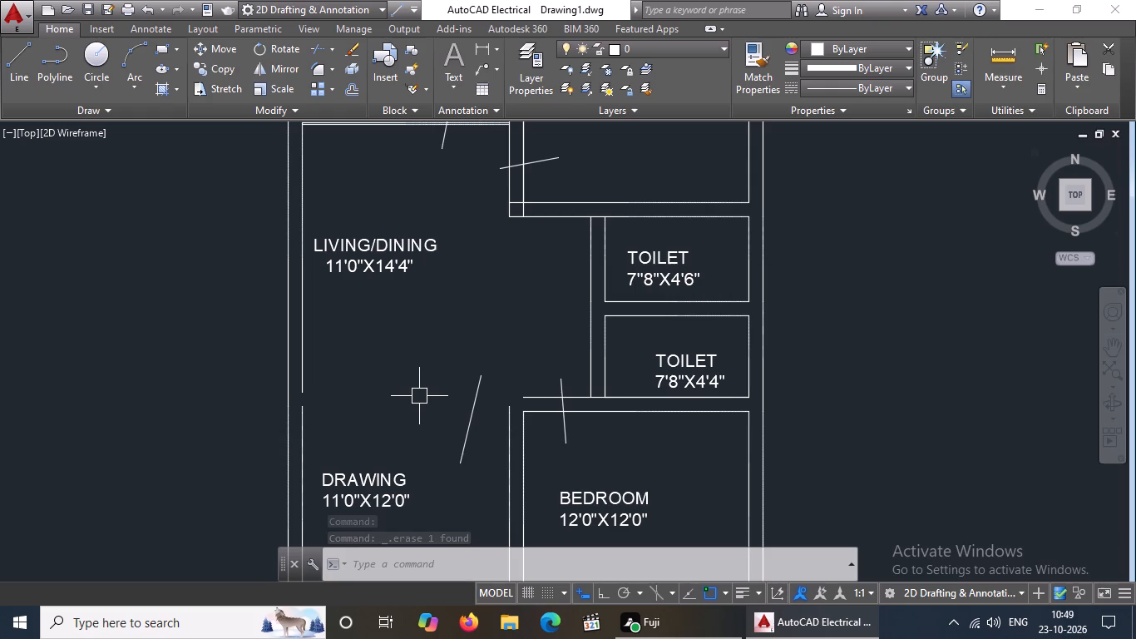
pyautogui.press('Escape')
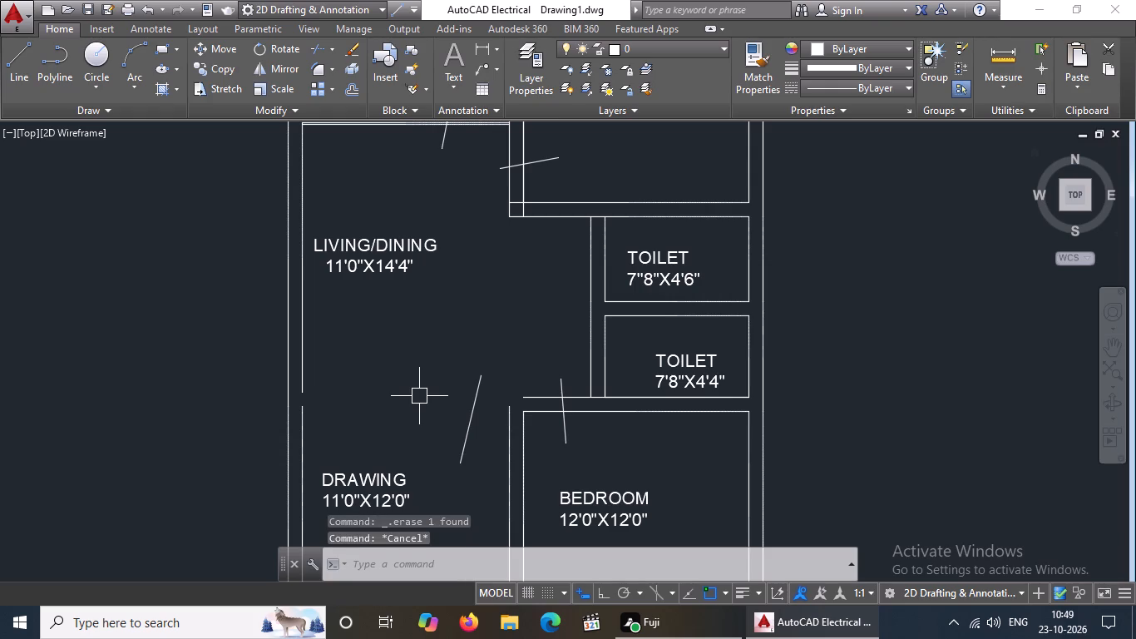
# Extend the lower TOILET's south wall line west across the plan to LIVING/DINING's west wall line.
pyautogui.write('EX')
pyautogui.press('space')
pyautogui.press('space')
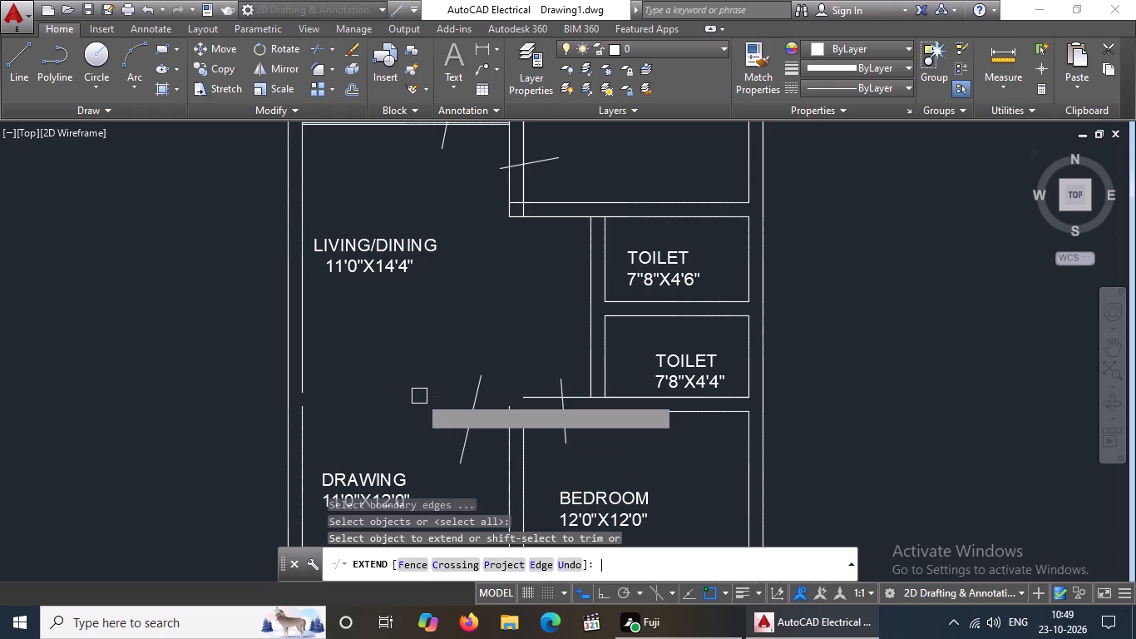
pyautogui.click(536, 393)
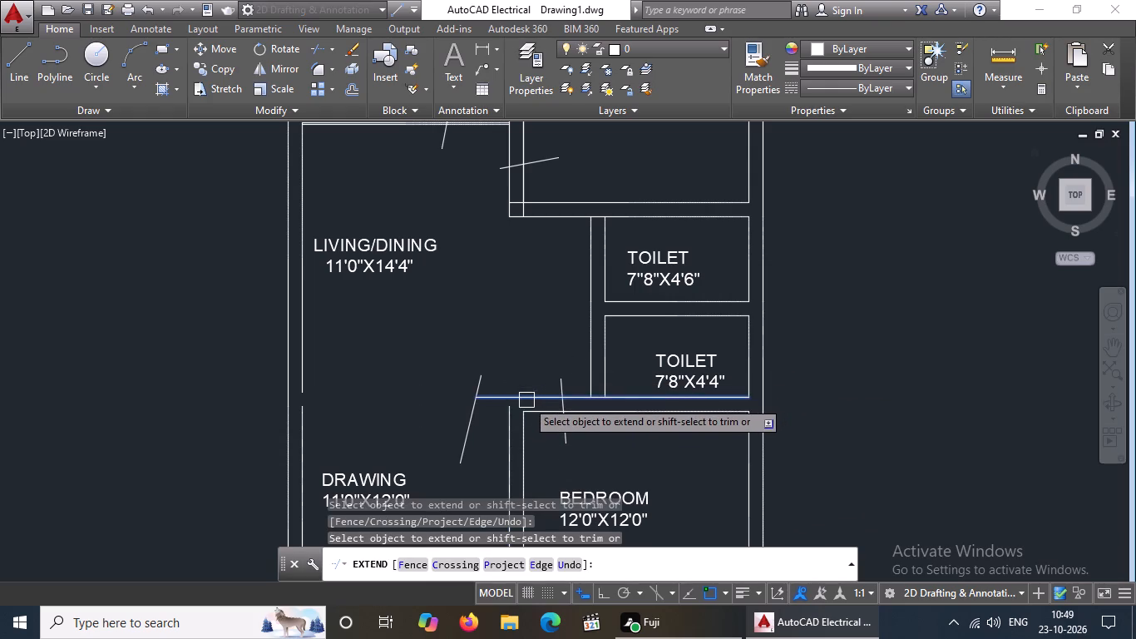
pyautogui.click(519, 394)
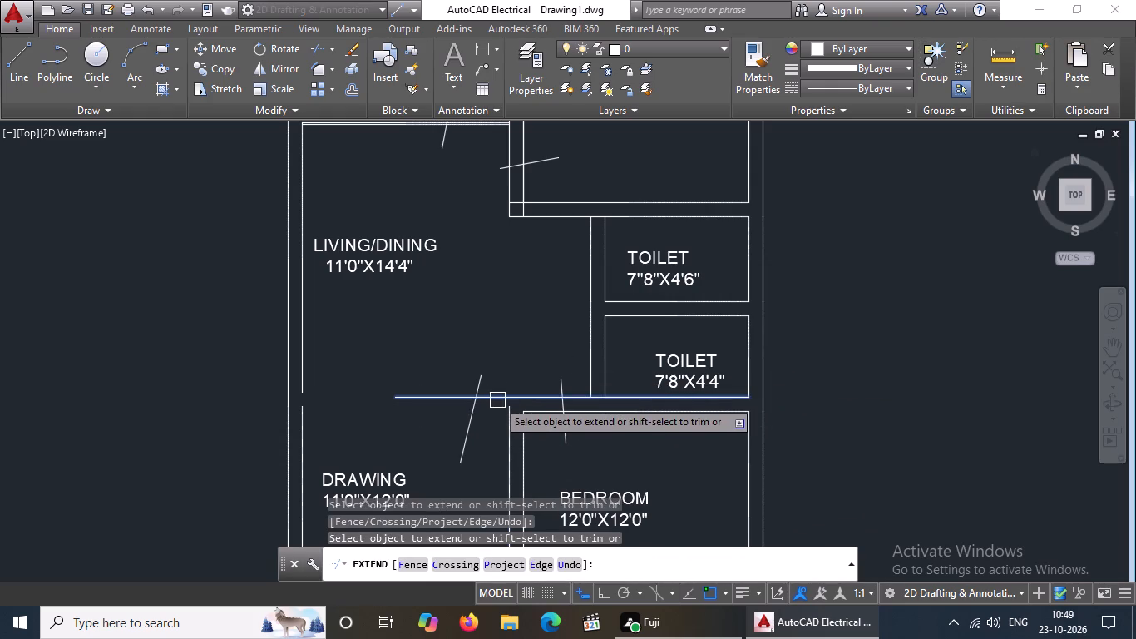
pyautogui.click(497, 400)
pyautogui.click(436, 399)
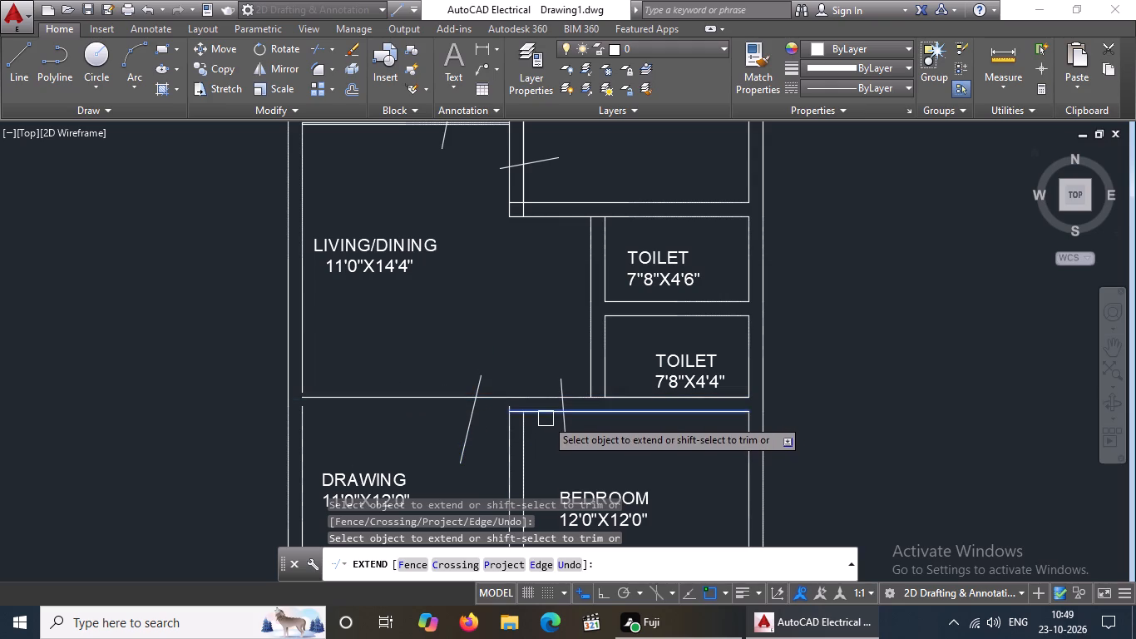
# Extend BEDROOM's north wall line west past DRAWING's east wall to the slanted marker line between LIVING/DINING and DRAWING.
pyautogui.click(546, 419)
pyautogui.scroll(2, 566, 411)
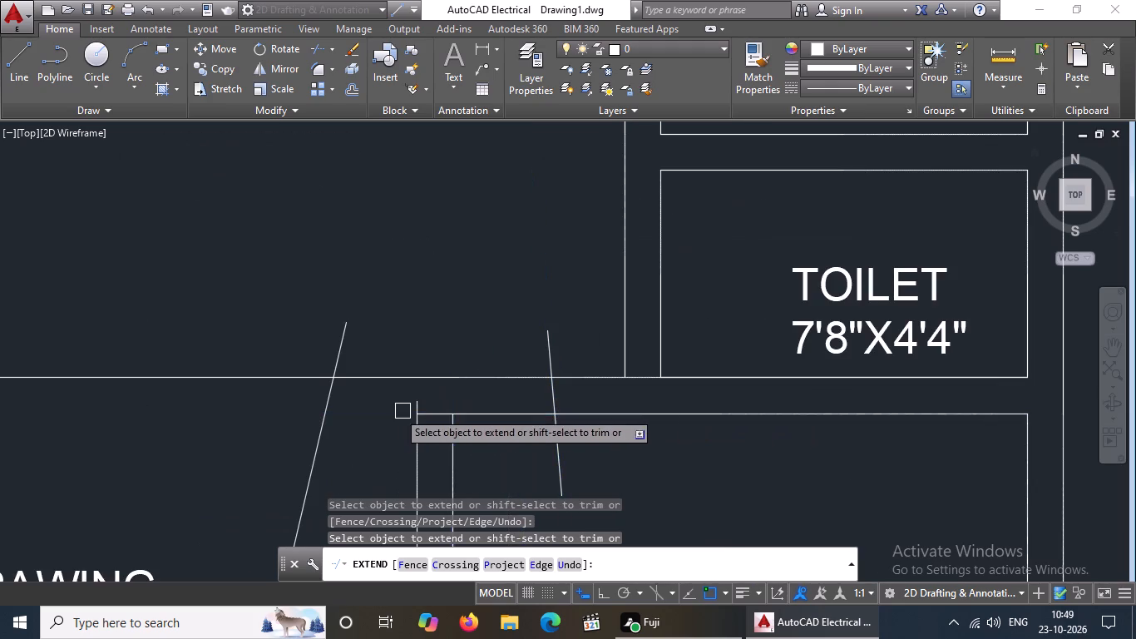
pyautogui.click(501, 418)
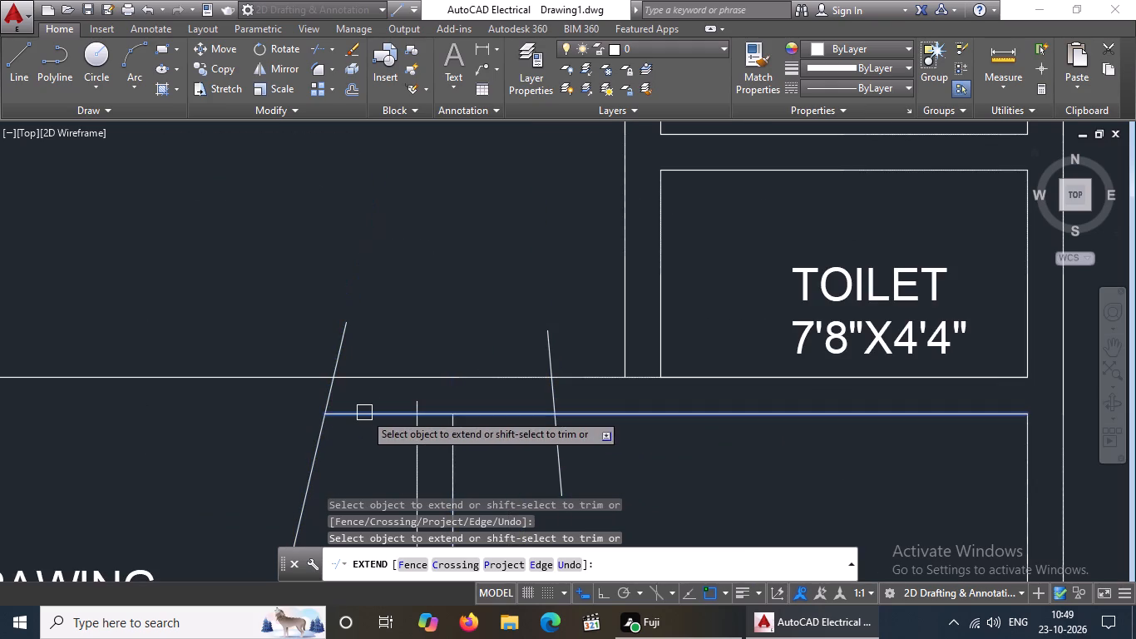
pyautogui.click(366, 413)
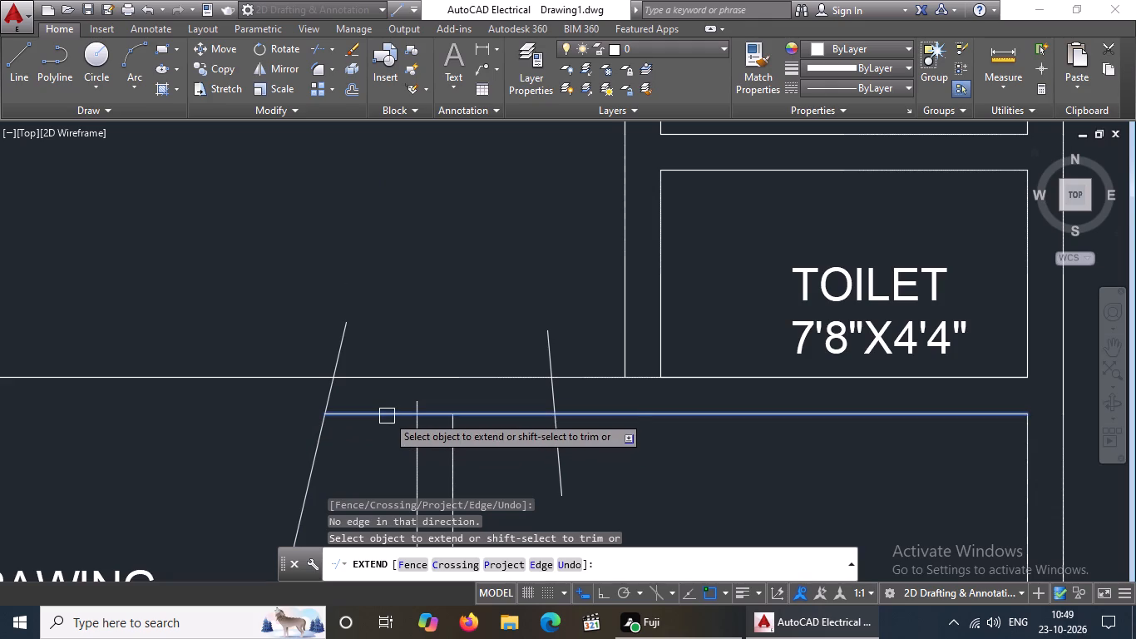
pyautogui.click(389, 409)
pyautogui.click(363, 411)
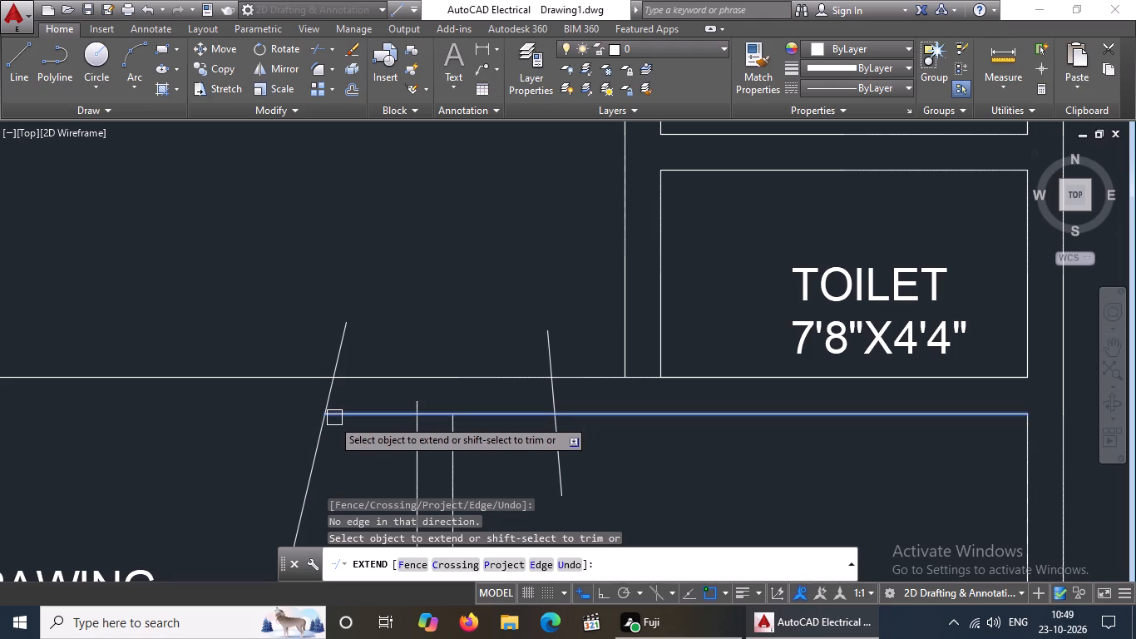
pyautogui.scroll(-3, 314, 428)
pyautogui.press('Escape')
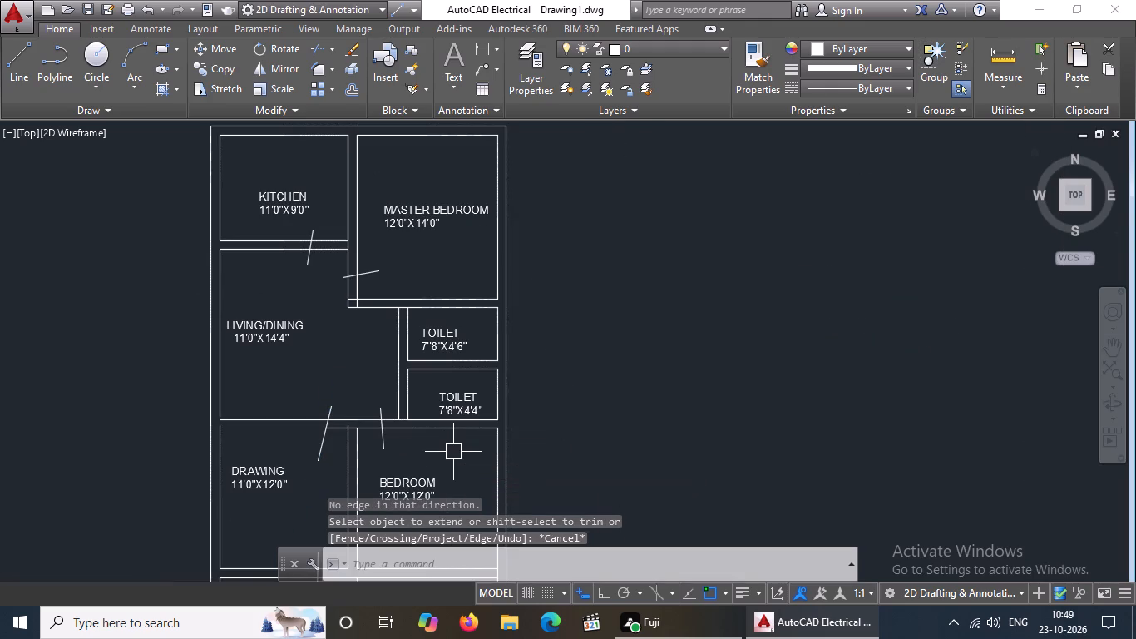
# Erase the slanted marker line between LIVING/DINING and DRAWING.
pyautogui.click(324, 451)
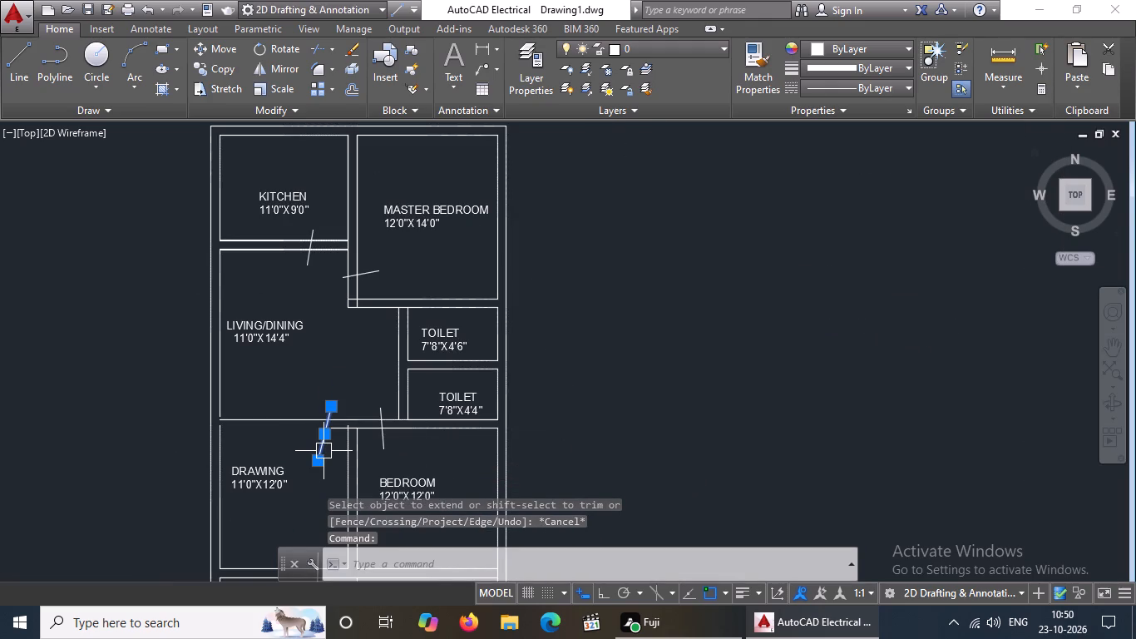
pyautogui.press('Delete')
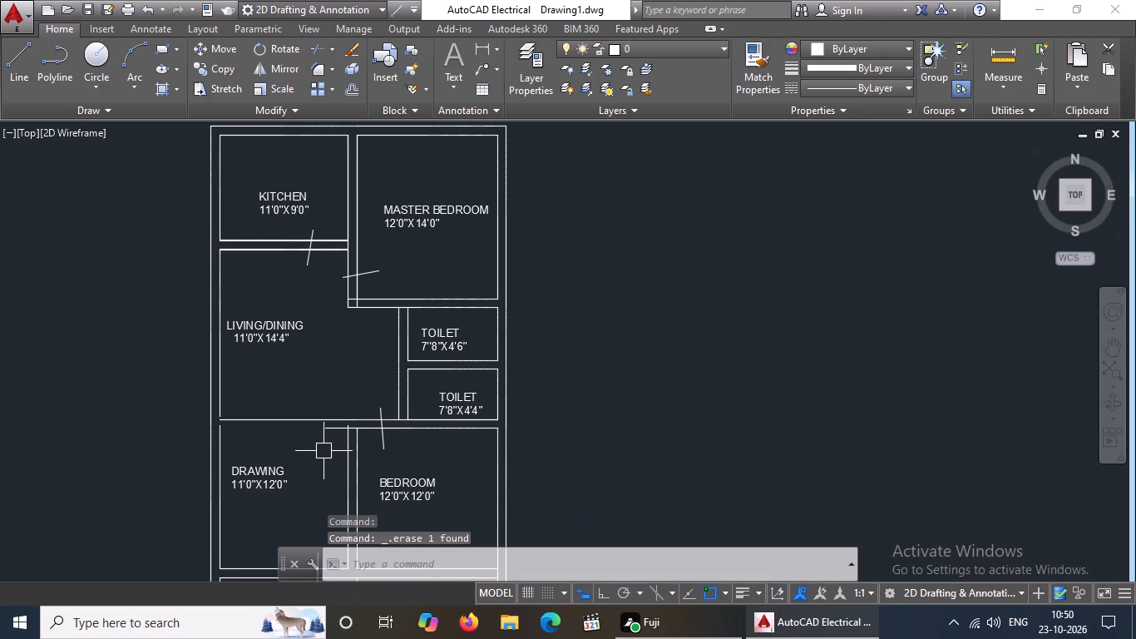
pyautogui.press('Escape')
# Extend BEDROOM's north wall line west to DRAWING's west wall line, and LIVING/DINING's west wall line south to its south wall line.
pyautogui.write('EX')
pyautogui.press('Return')
pyautogui.press('Return')
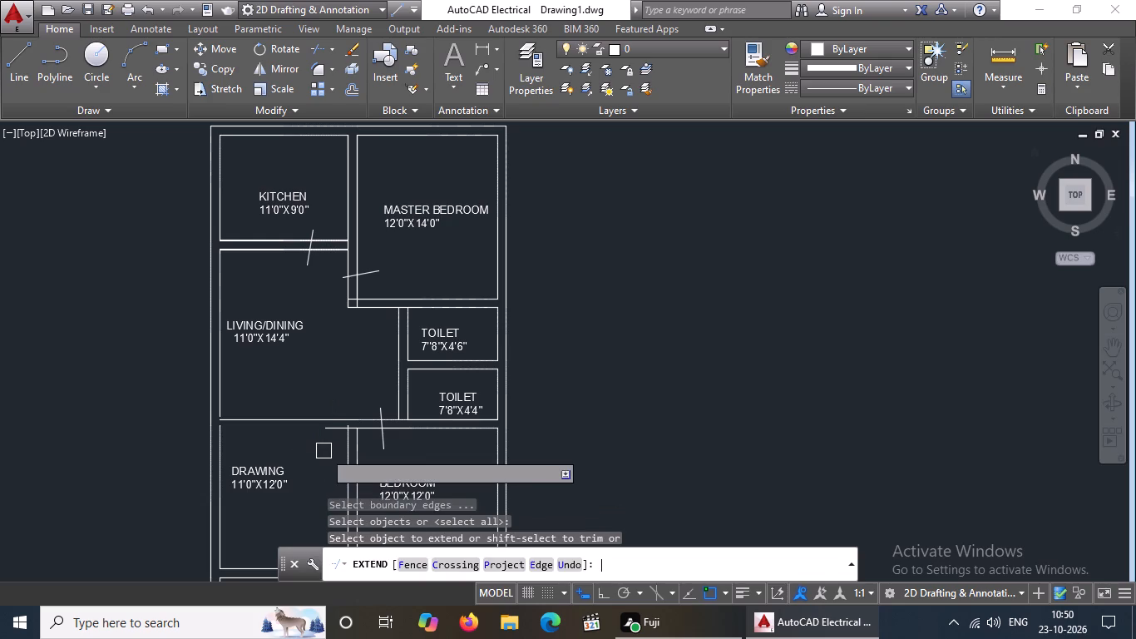
pyautogui.scroll(3, 355, 429)
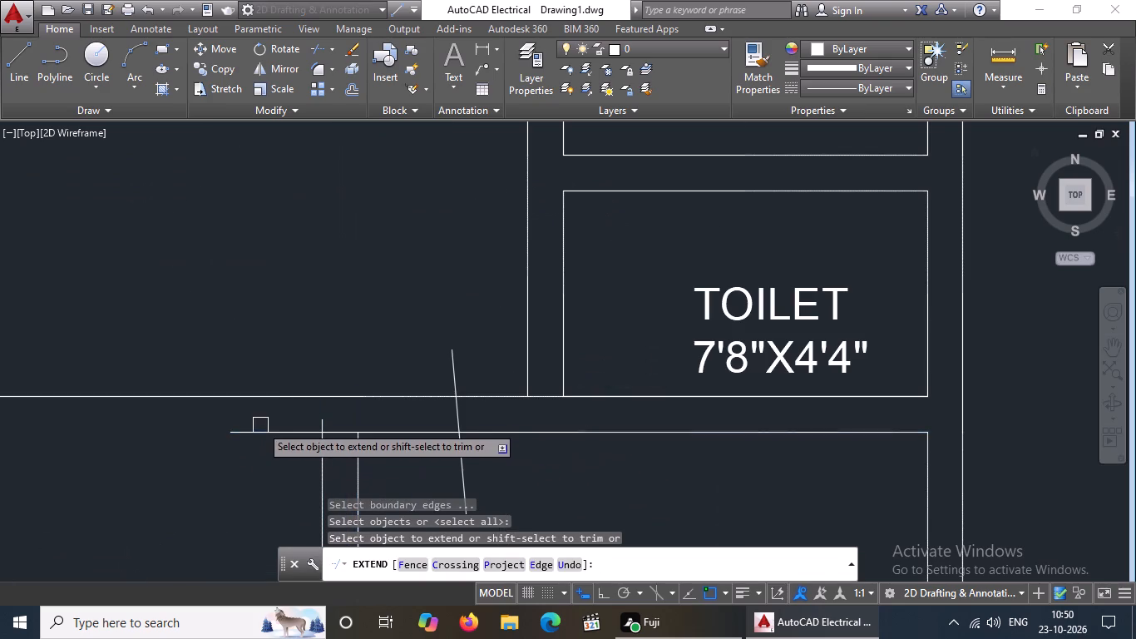
pyautogui.click(258, 433)
pyautogui.scroll(-3, 275, 432)
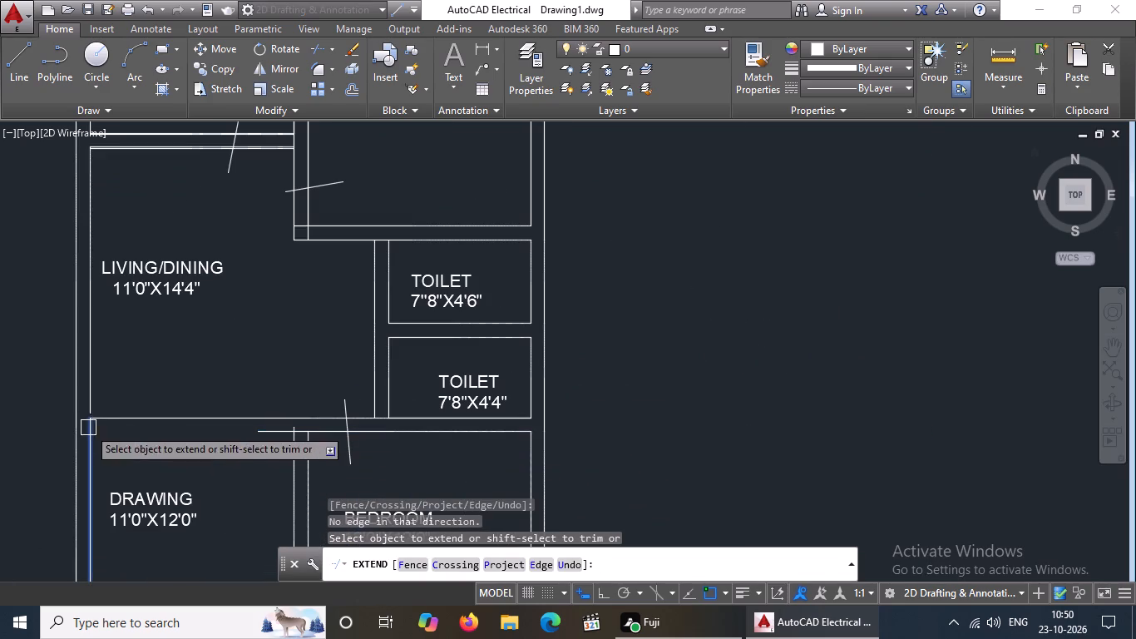
pyautogui.click(271, 430)
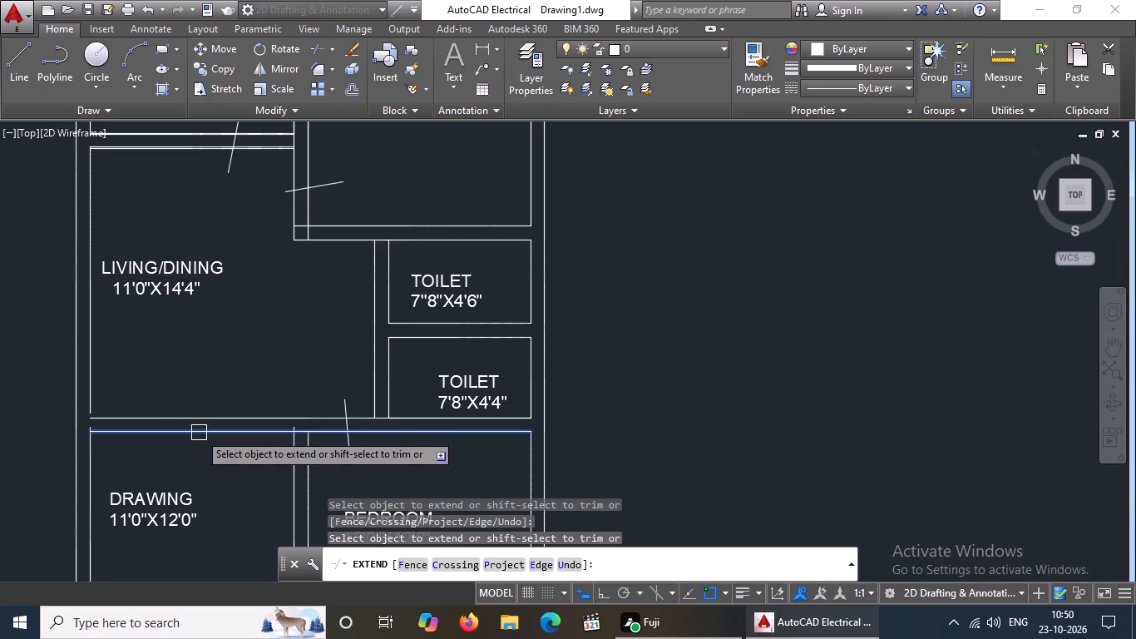
pyautogui.click(199, 433)
pyautogui.scroll(2, 90, 395)
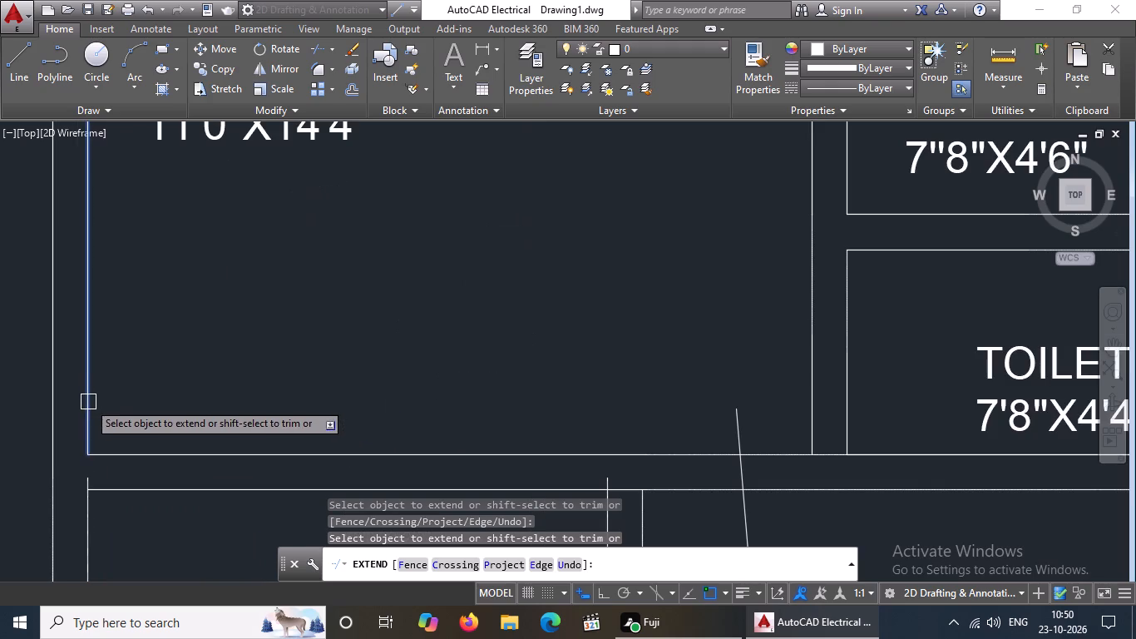
pyautogui.click(88, 402)
# Inspect the whole floor plan from KITCHEN to PORTICO for remaining wall gaps and overshooting lines.
pyautogui.scroll(-2, 165, 418)
pyautogui.scroll(-2, 234, 438)
pyautogui.moveTo(278, 422); pyautogui.dragTo(363, 371, button='middle')
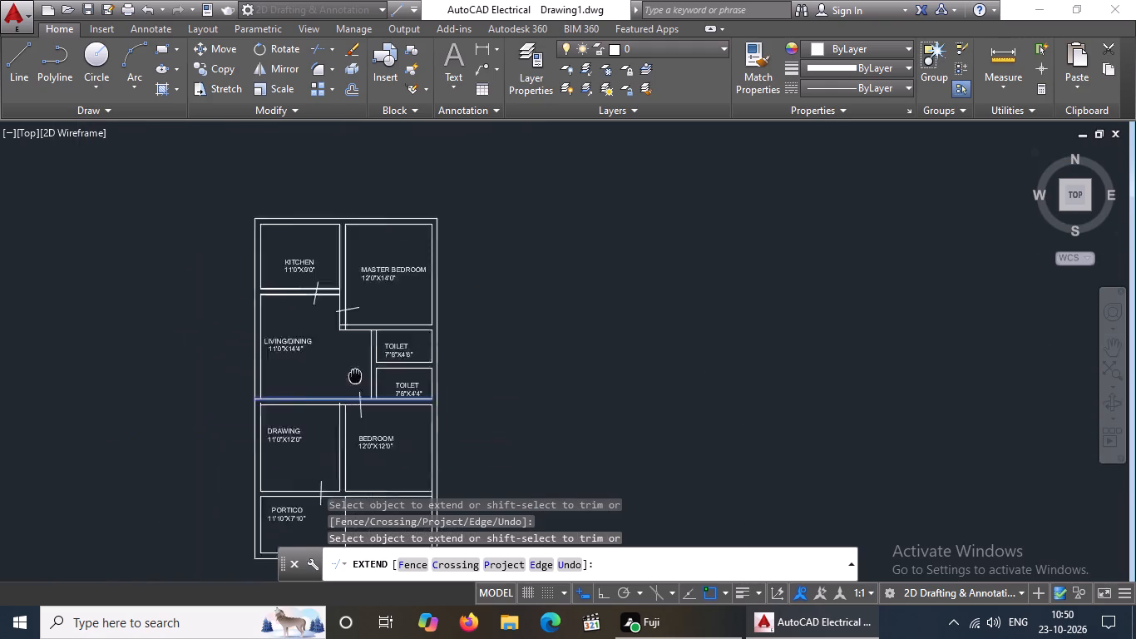
pyautogui.moveTo(363, 371); pyautogui.dragTo(427, 337, button='middle')
pyautogui.moveTo(476, 450); pyautogui.dragTo(512, 354, button='middle')
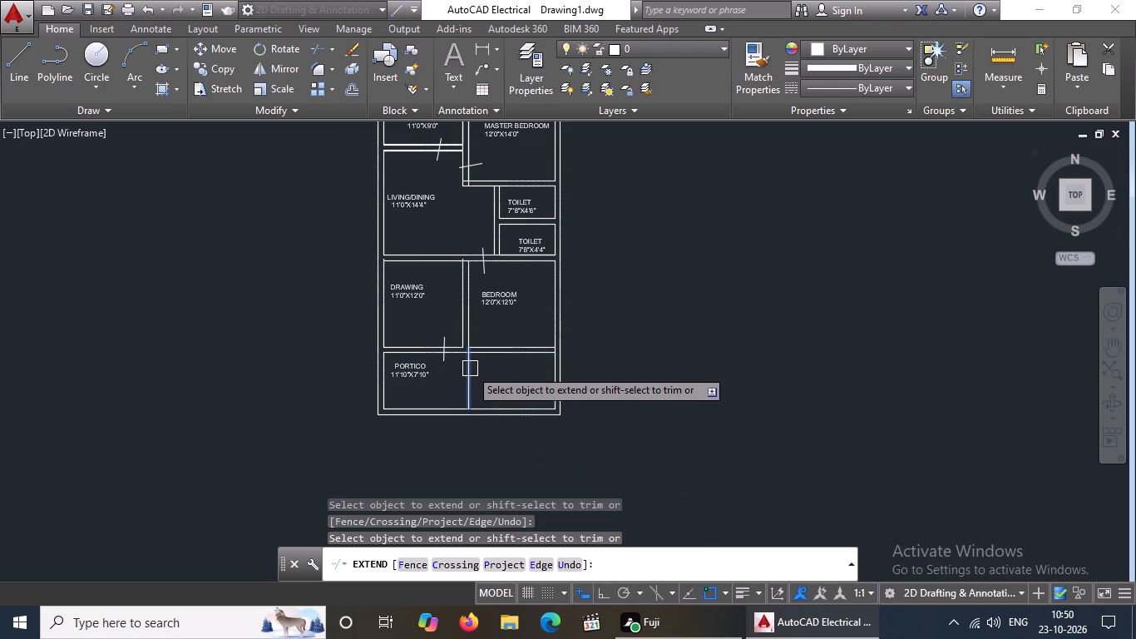
pyautogui.moveTo(440, 331); pyautogui.dragTo(440, 503, button='middle')
pyautogui.scroll(-2, 478, 411)
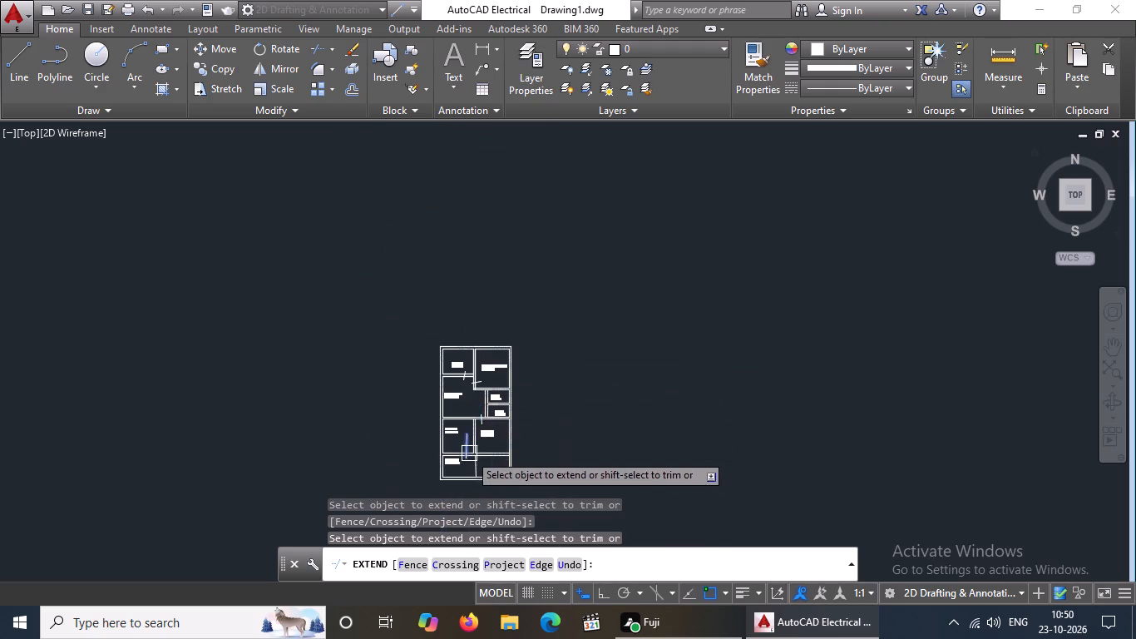
pyautogui.moveTo(498, 494); pyautogui.dragTo(551, 427, button='middle')
pyautogui.scroll(1, 498, 492)
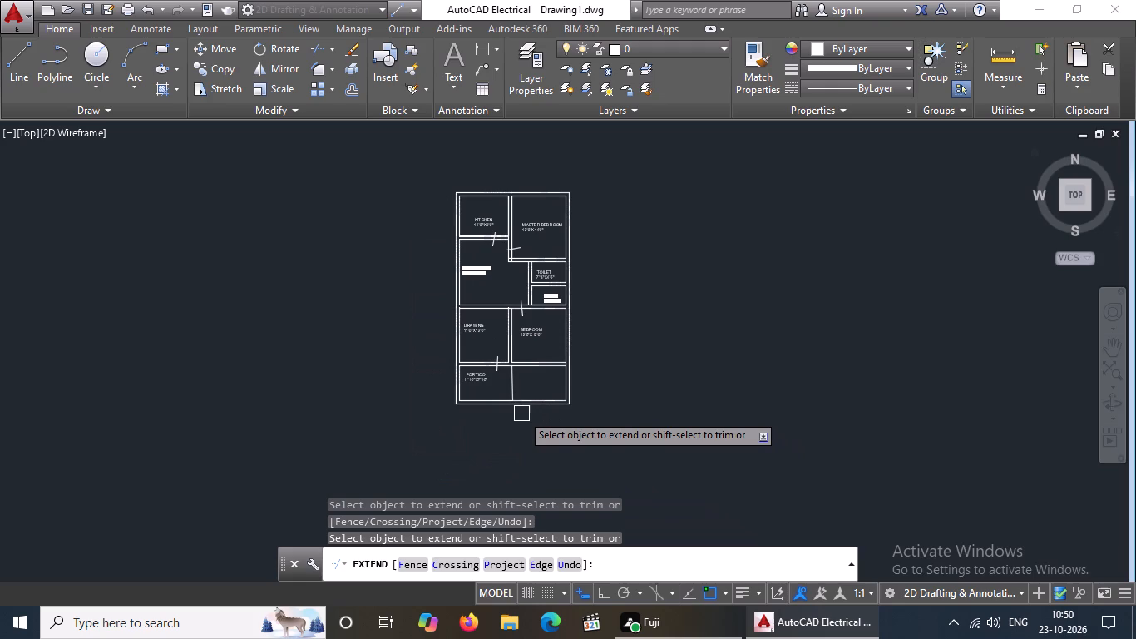
pyautogui.scroll(1, 516, 369)
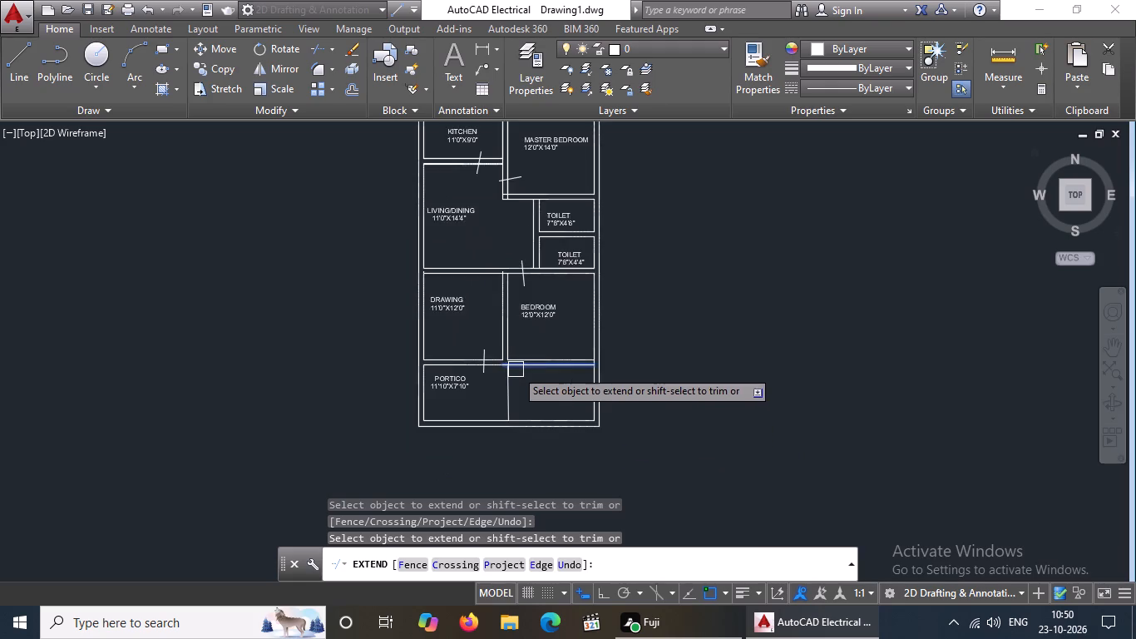
pyautogui.scroll(2, 521, 368)
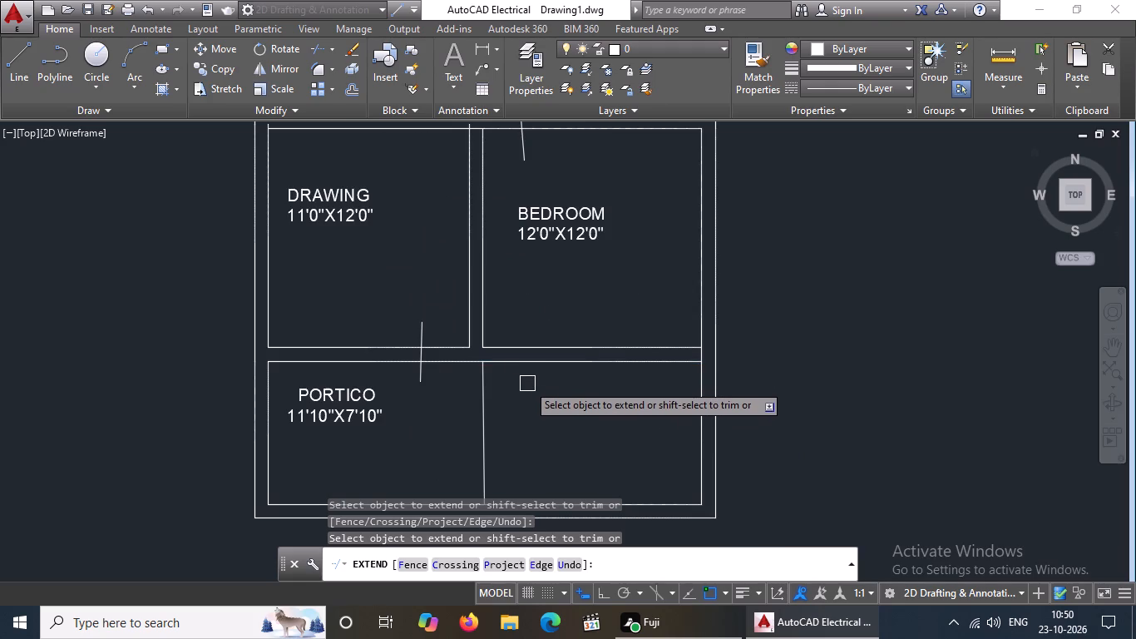
pyautogui.press('Escape')
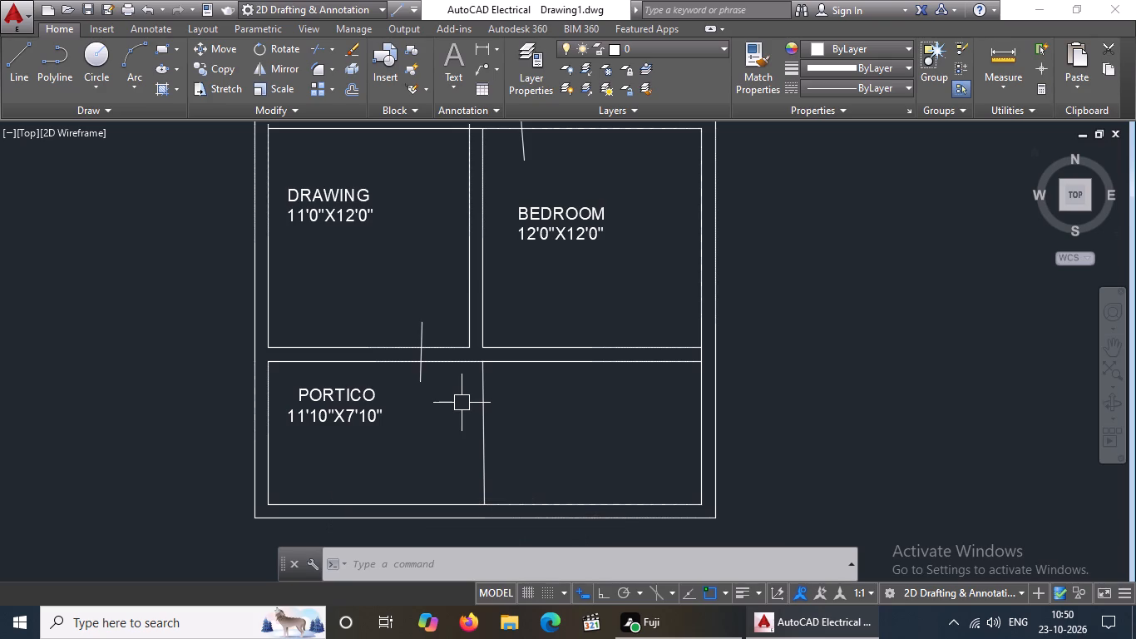
# Trim the overshooting end of DRAWING's east wall line above its north wall line.
pyautogui.scroll(-3, 557, 373)
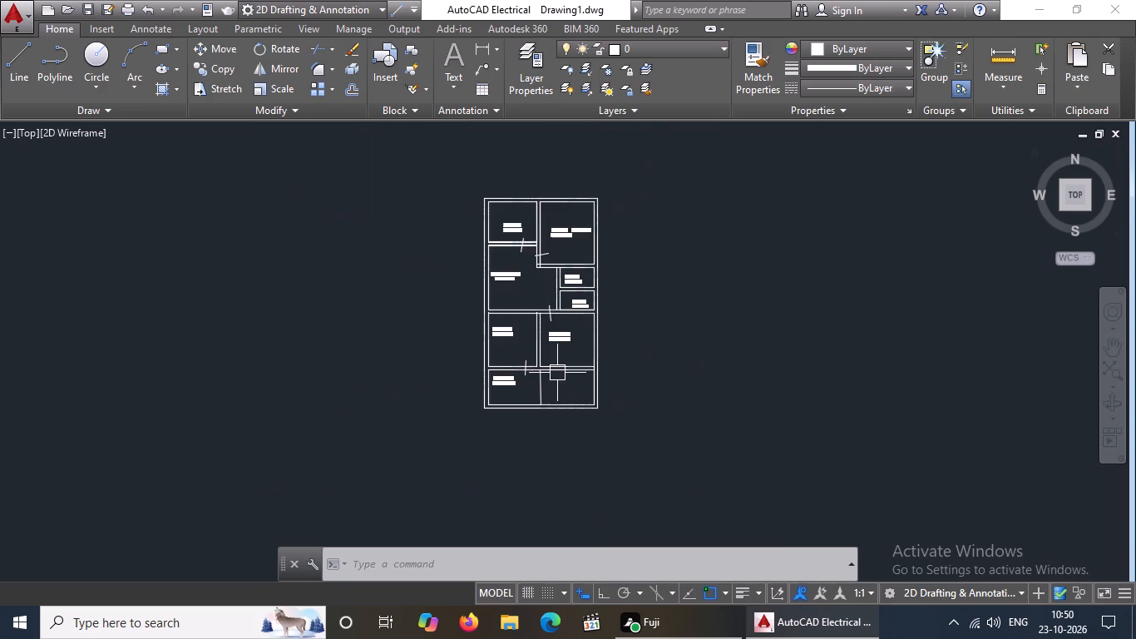
pyautogui.scroll(1, 557, 373)
pyautogui.press('Escape')
pyautogui.write('TR')
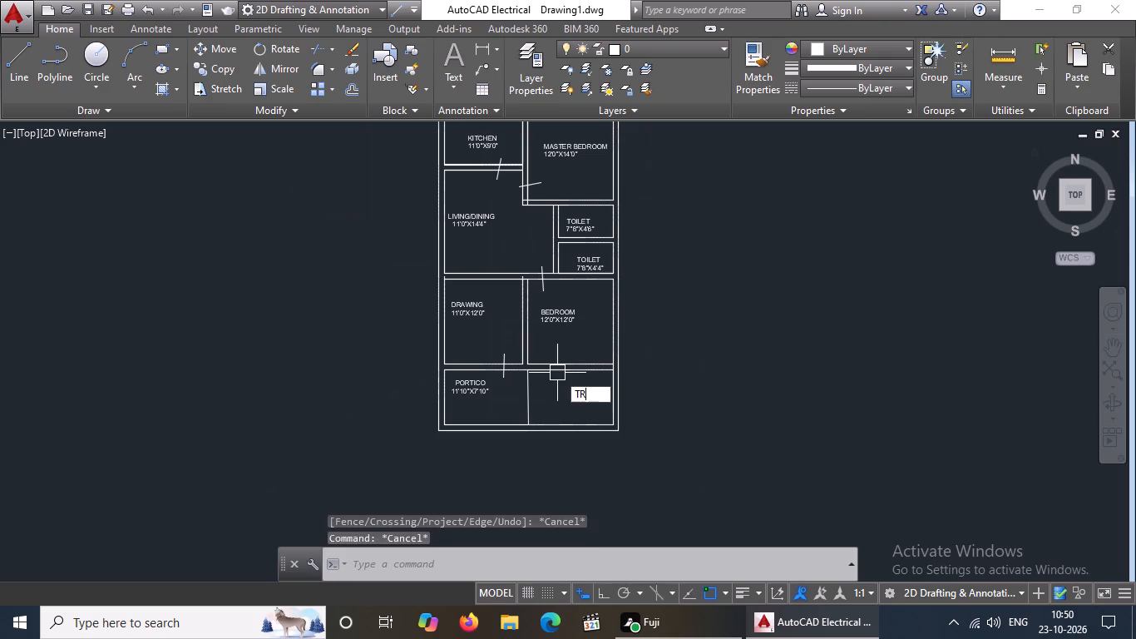
pyautogui.press('space')
pyautogui.press('space')
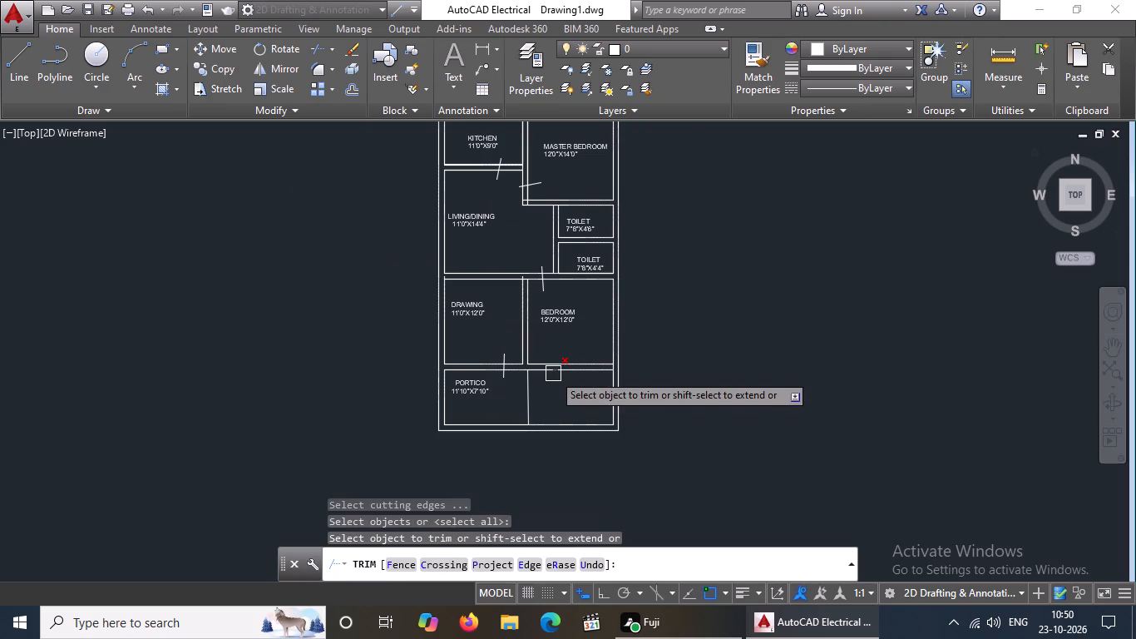
pyautogui.scroll(2, 530, 356)
pyautogui.scroll(-2, 483, 316)
pyautogui.scroll(3, 498, 260)
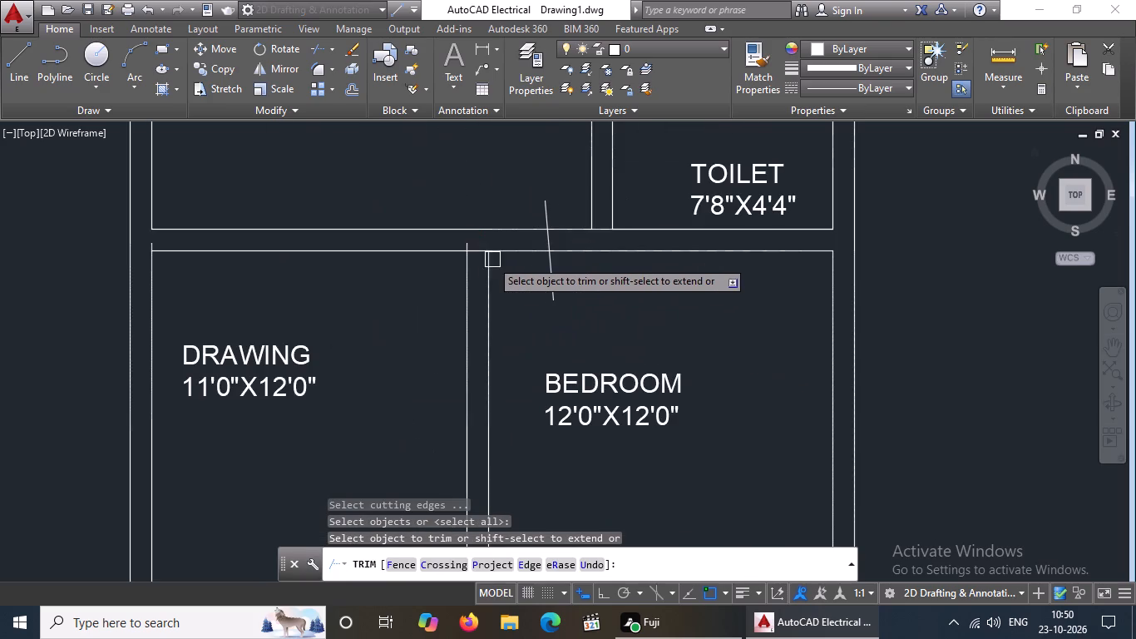
pyautogui.click(466, 243)
pyautogui.press('Escape')
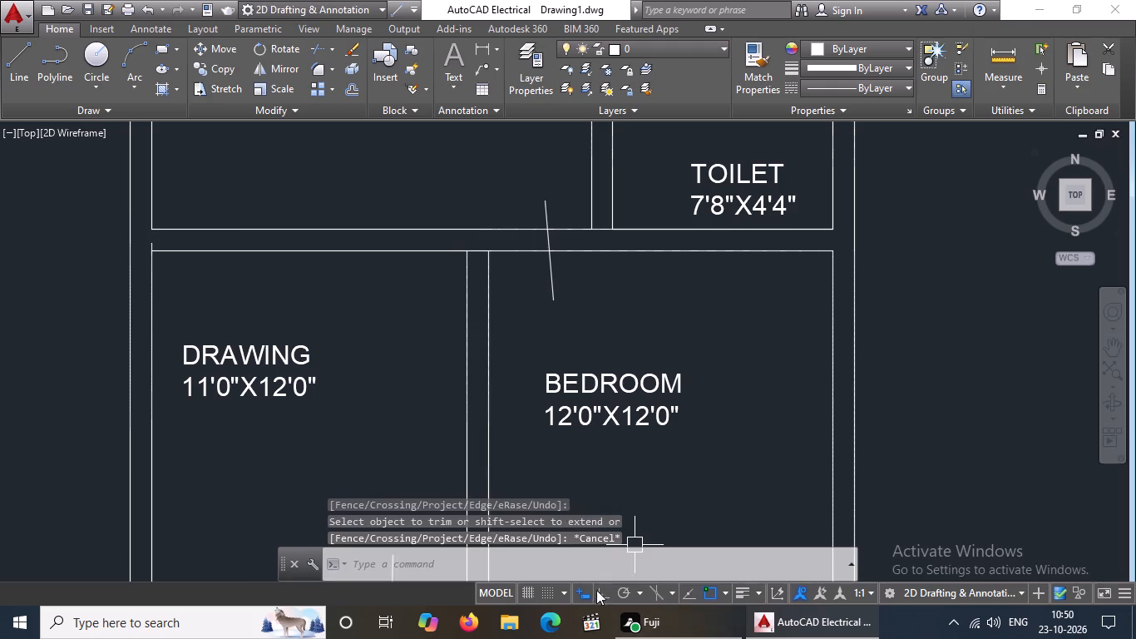
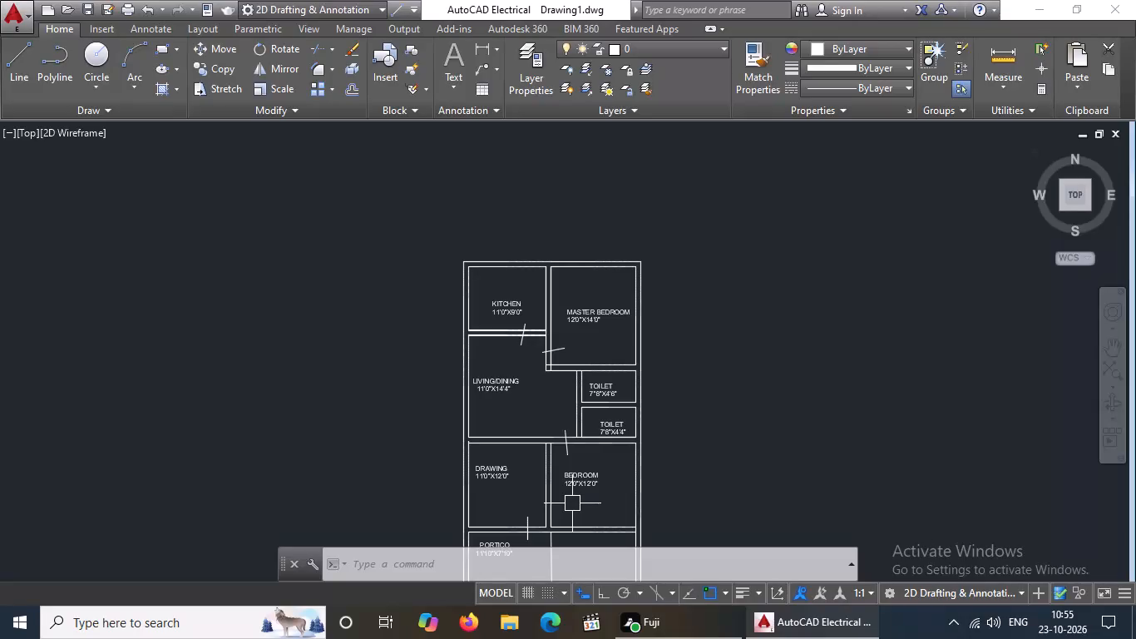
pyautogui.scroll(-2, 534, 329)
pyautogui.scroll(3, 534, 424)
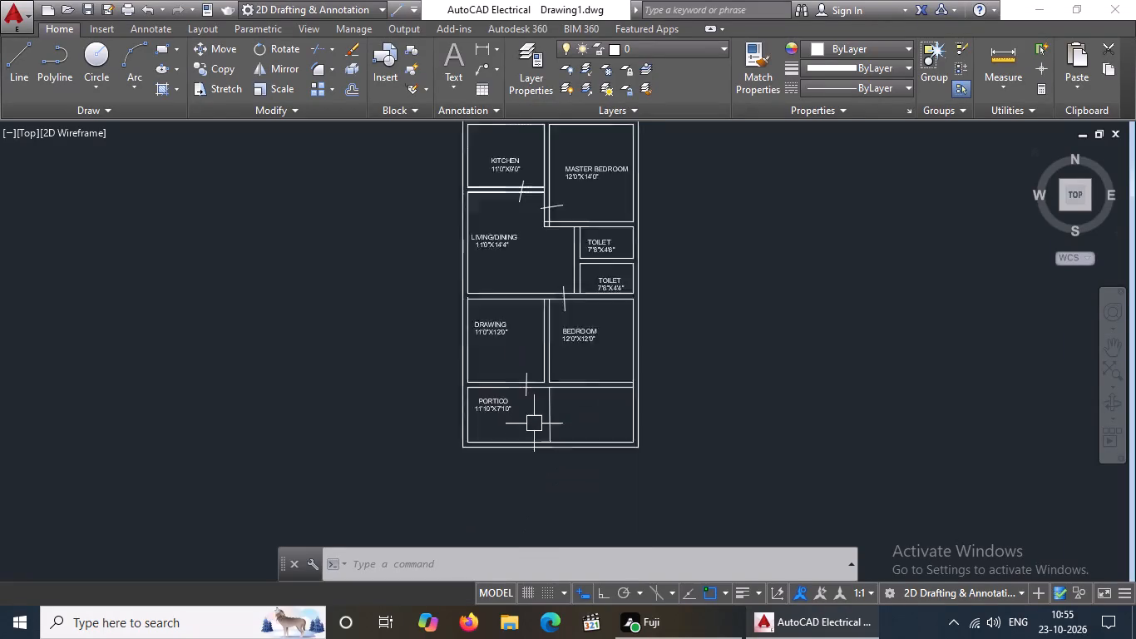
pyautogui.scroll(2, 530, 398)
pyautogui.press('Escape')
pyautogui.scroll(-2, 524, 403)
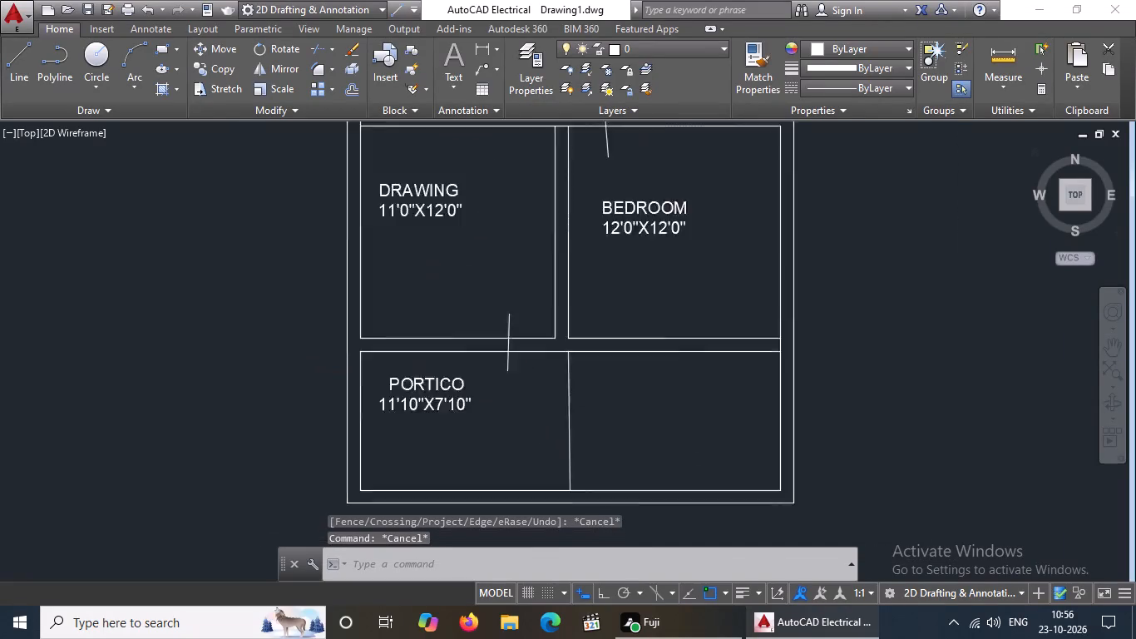
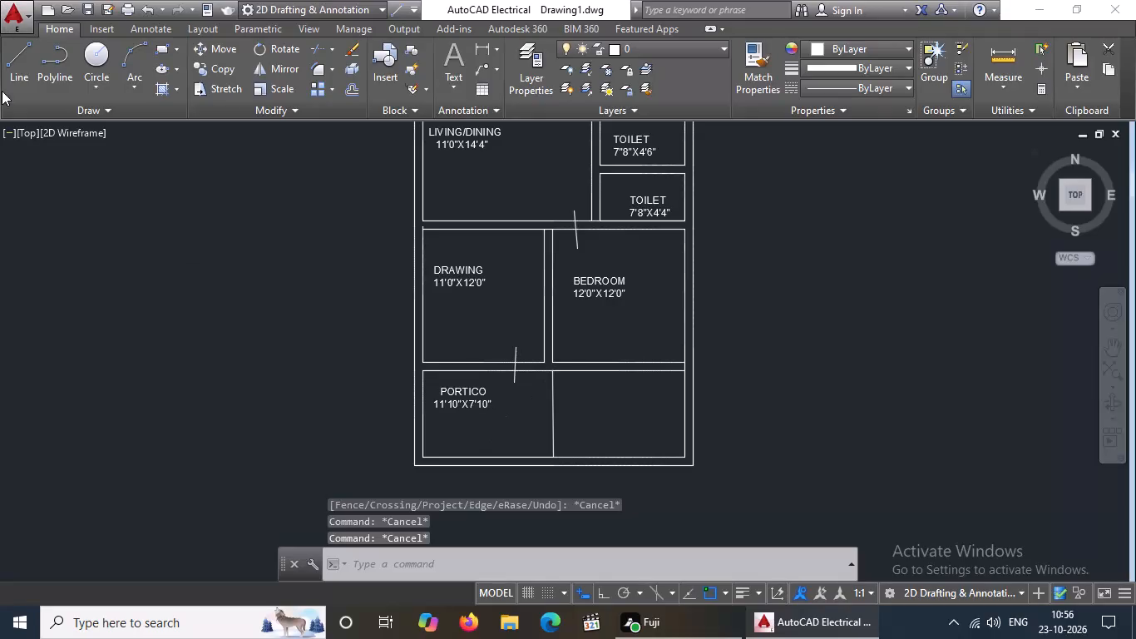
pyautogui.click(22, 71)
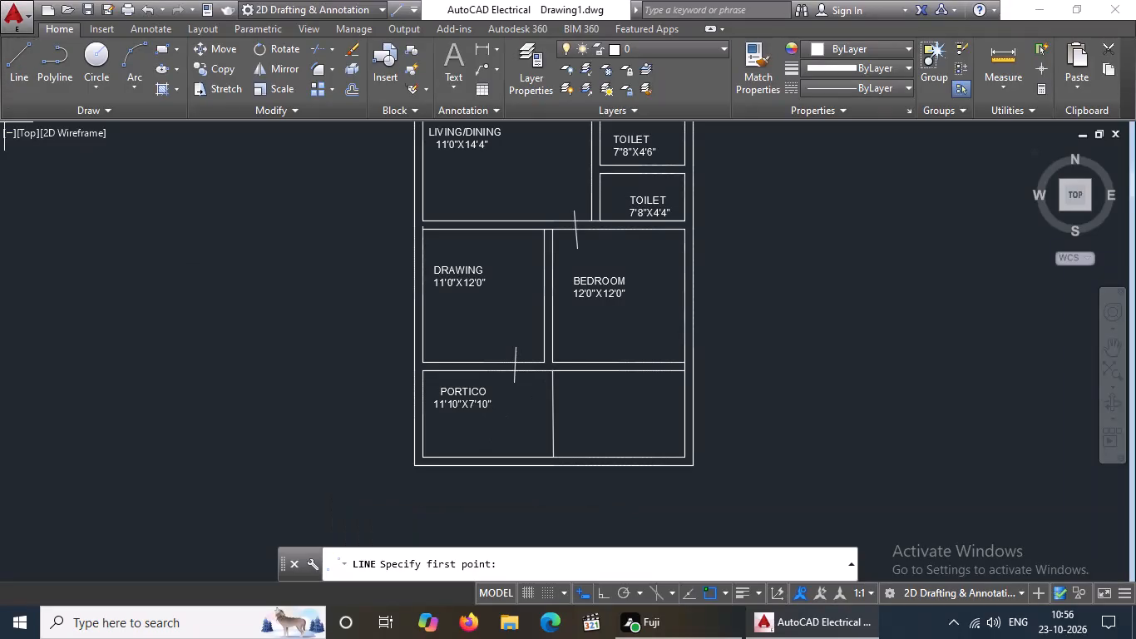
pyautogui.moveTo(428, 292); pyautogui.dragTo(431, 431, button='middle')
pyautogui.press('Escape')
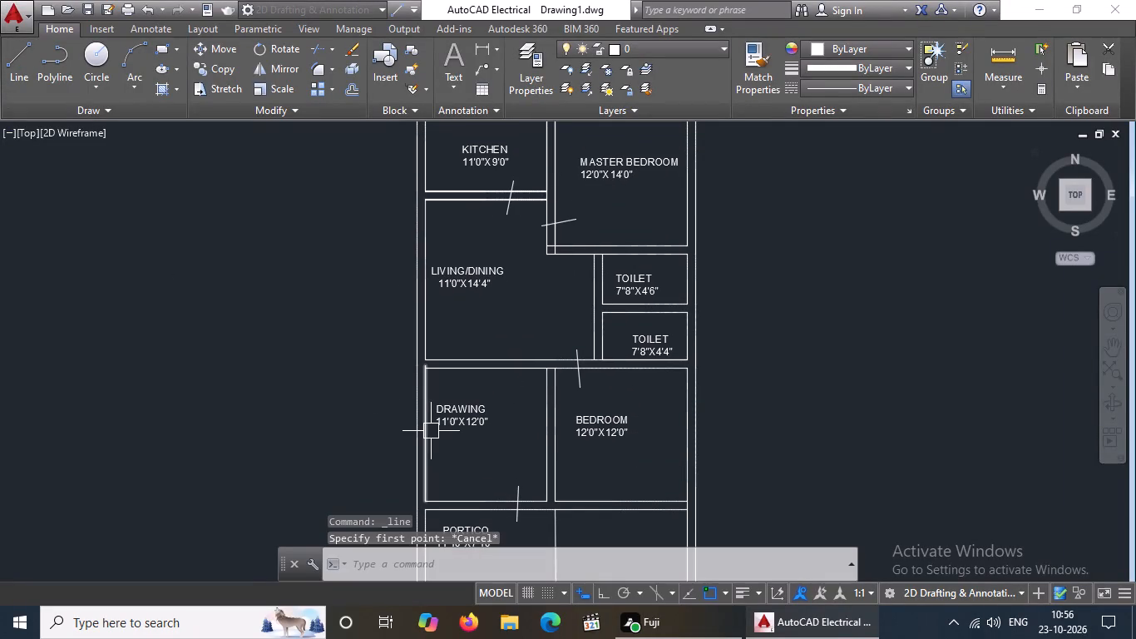
# Trim the inner wall lines crossing the wall between living/dining and drawing at the west wall, and between bedroom and portico strip at the east wall.
pyautogui.write('TR')
pyautogui.press('space')
pyautogui.press('space')
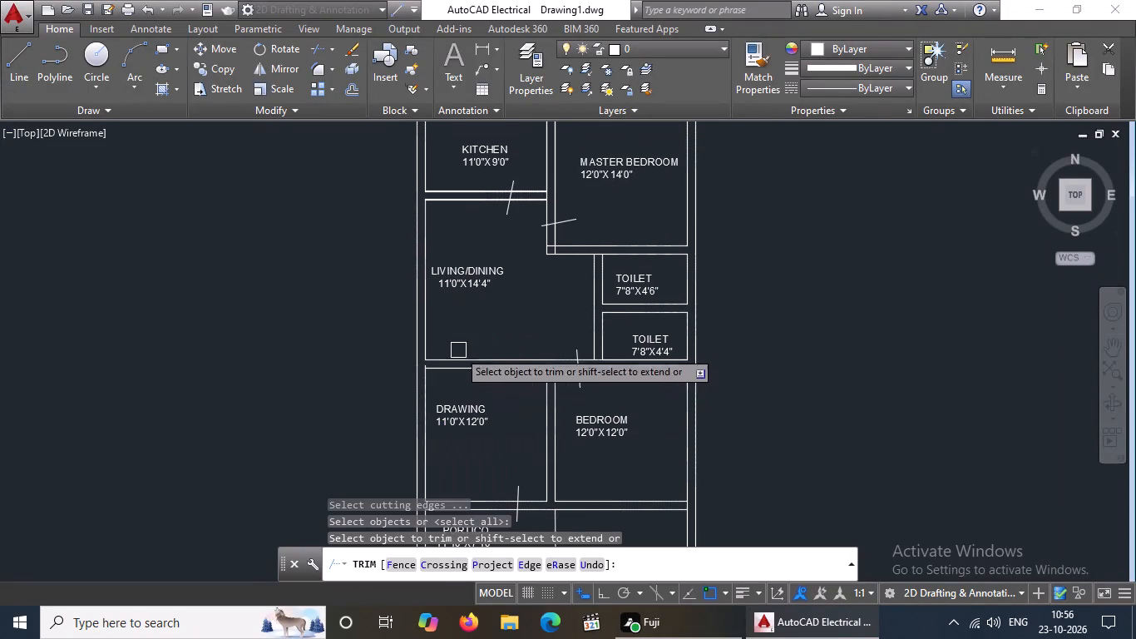
pyautogui.scroll(3, 426, 370)
pyautogui.click(413, 353)
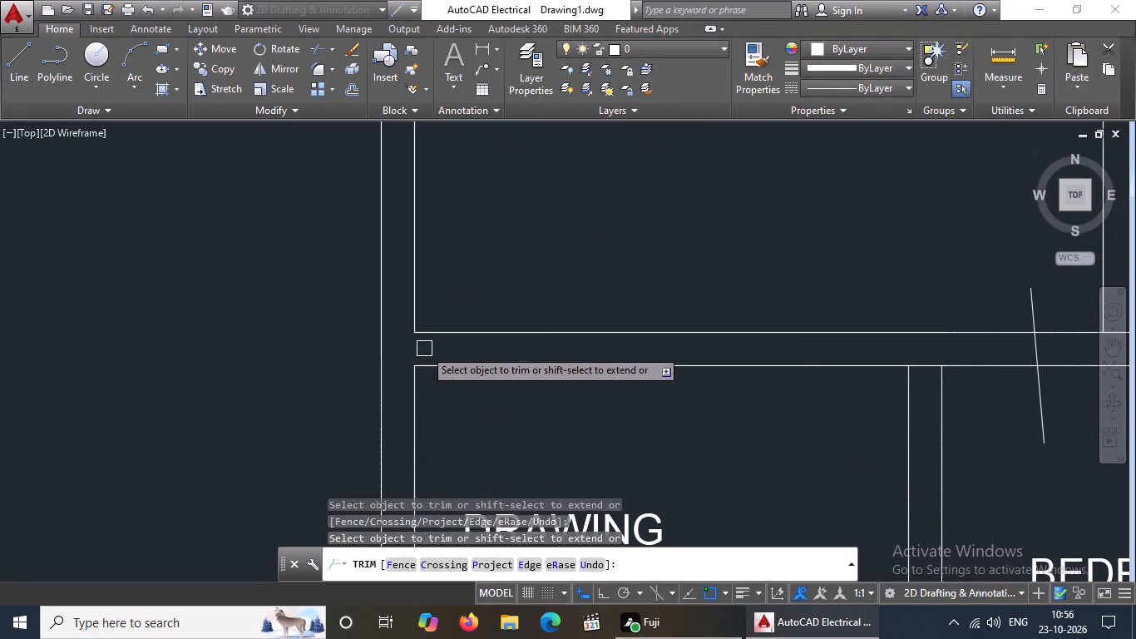
pyautogui.scroll(-3, 426, 349)
pyautogui.moveTo(447, 451); pyautogui.dragTo(462, 338, button='middle')
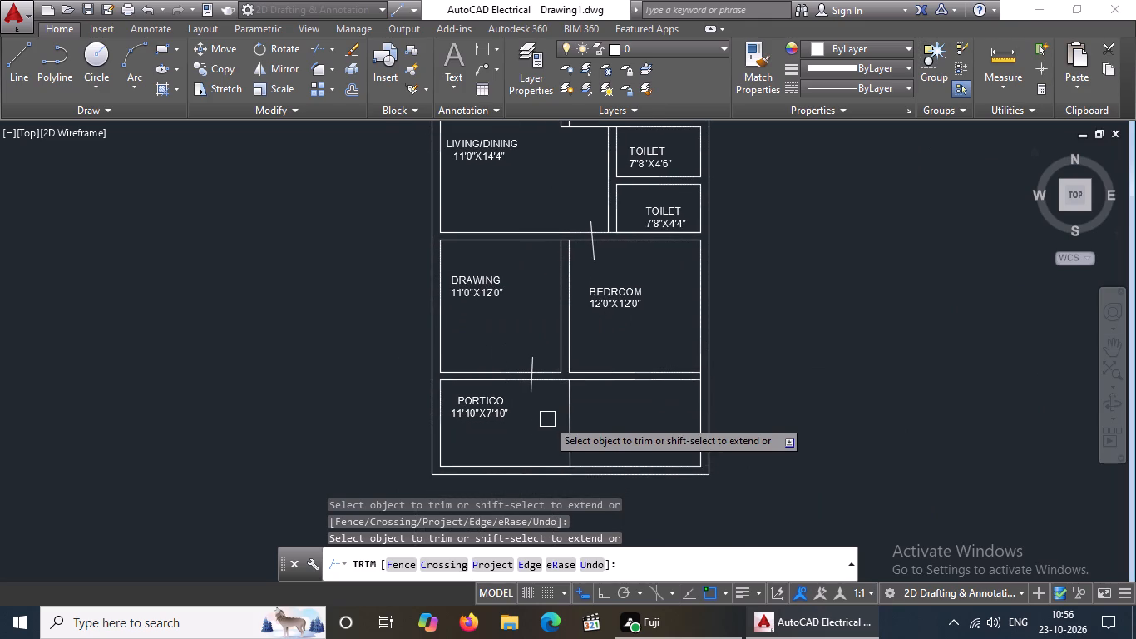
pyautogui.scroll(2, 540, 438)
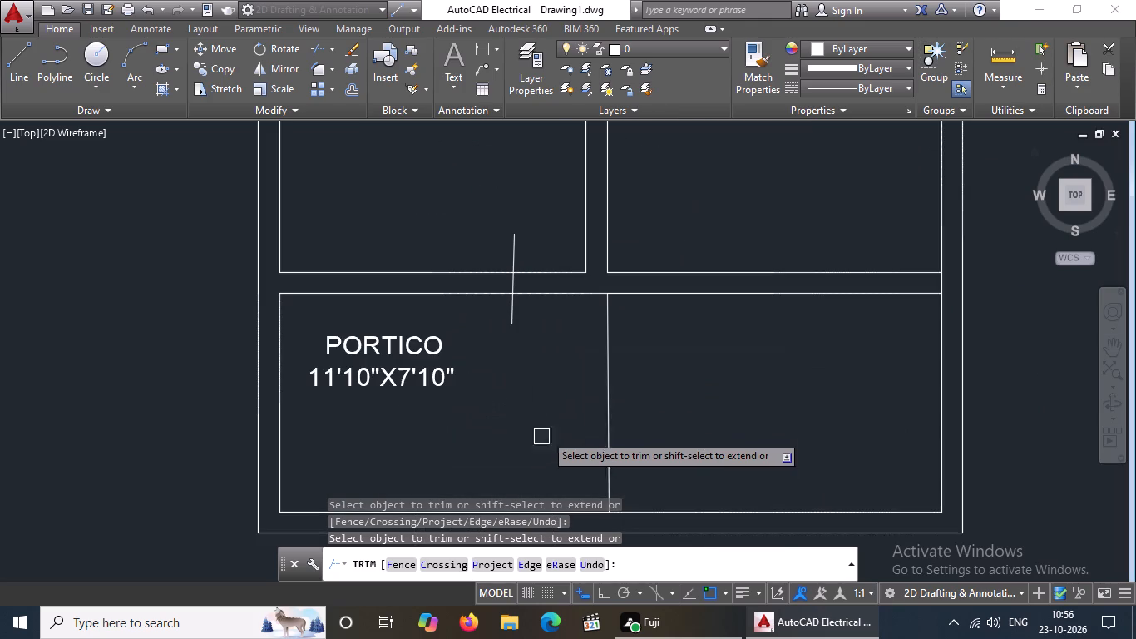
pyautogui.click(945, 283)
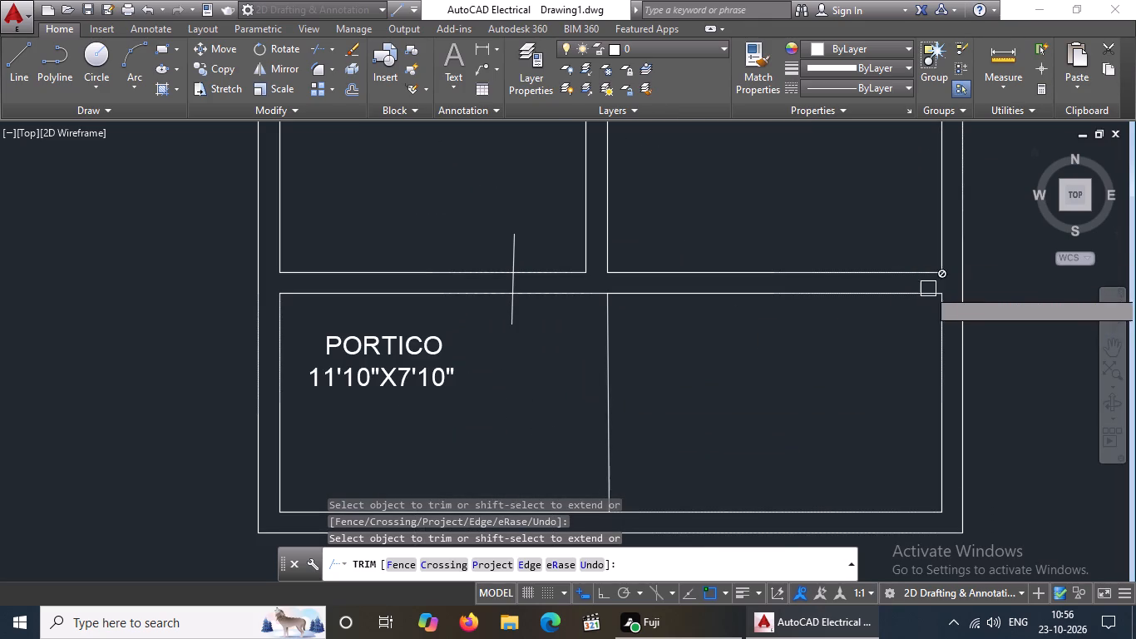
# Trim the lines closing the north end of the drawing/bedroom partition and the south end of the partition between living/dining and the 7'8"X4'4" toilet.
pyautogui.scroll(-1, 529, 330)
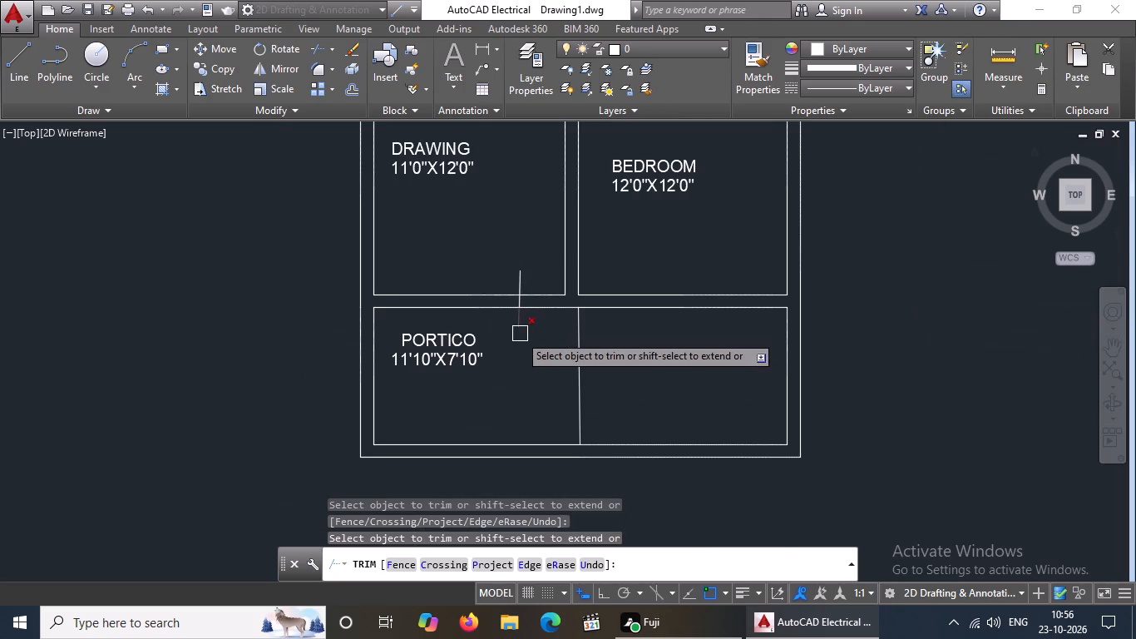
pyautogui.moveTo(490, 344); pyautogui.dragTo(463, 475, button='middle')
pyautogui.moveTo(487, 354); pyautogui.dragTo(487, 407, button='middle')
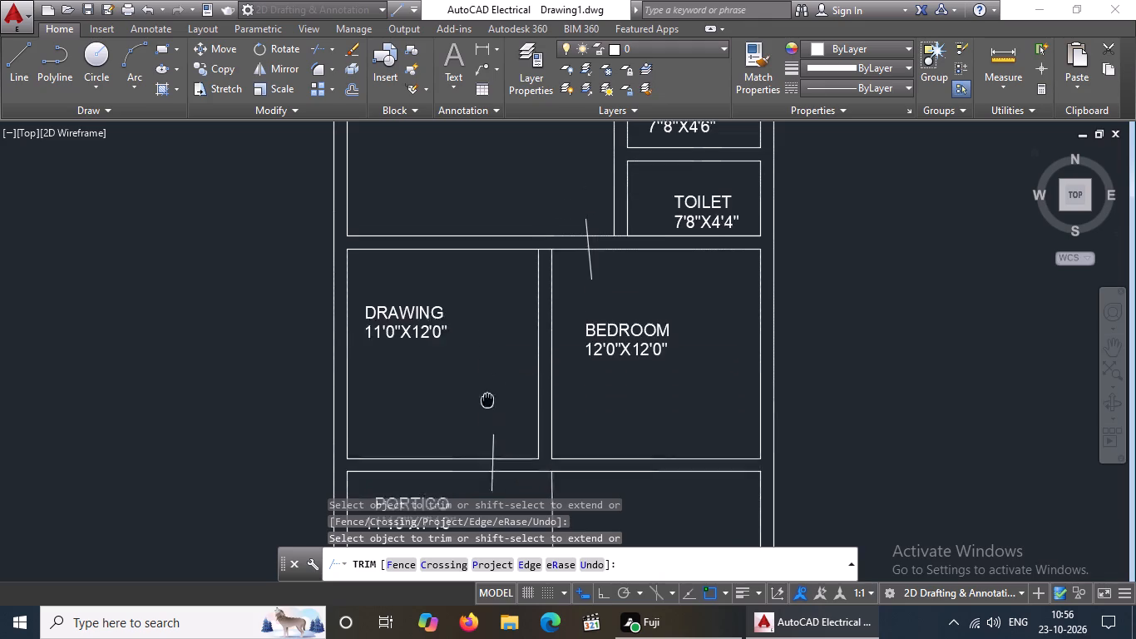
pyautogui.moveTo(487, 407); pyautogui.dragTo(487, 441, button='middle')
pyautogui.scroll(2, 554, 302)
pyautogui.click(527, 300)
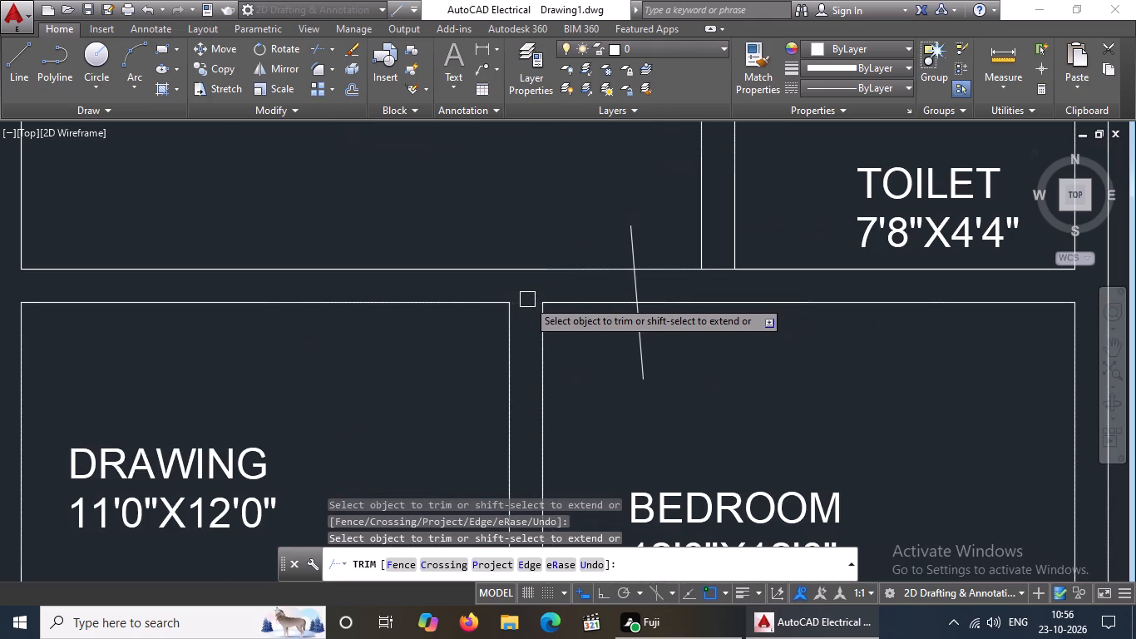
pyautogui.scroll(-3, 527, 300)
pyautogui.scroll(3, 580, 290)
pyautogui.click(552, 310)
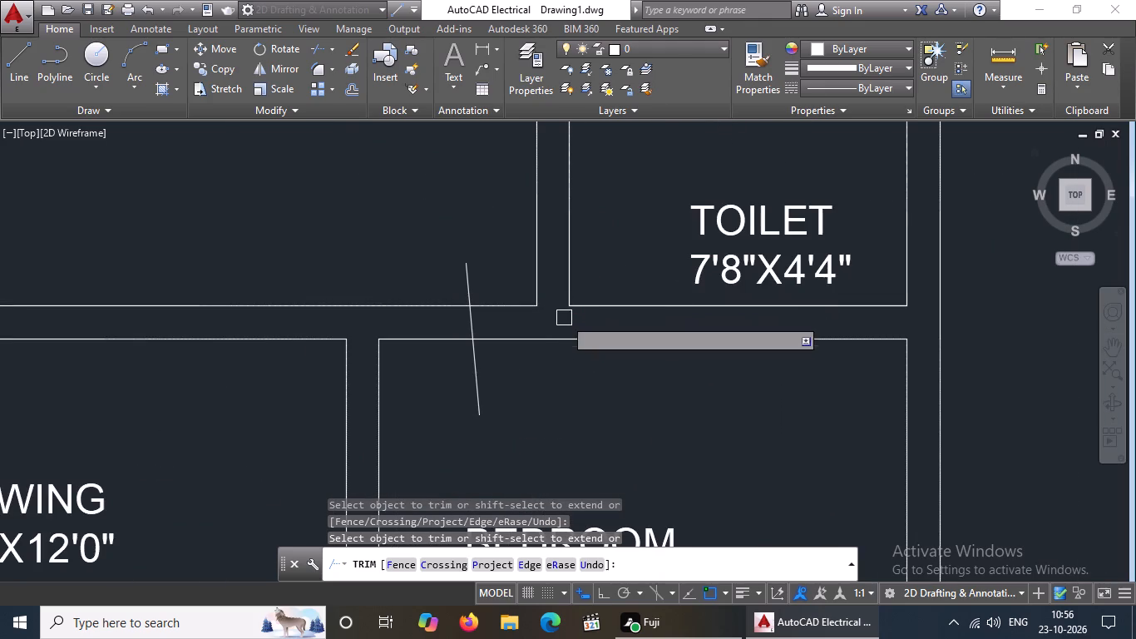
# Trim the line across the north end of the living/toilet partition and the overlapping lines at the master bedroom's southwest wall corner.
pyautogui.scroll(1, 580, 319)
pyautogui.scroll(-4, 580, 319)
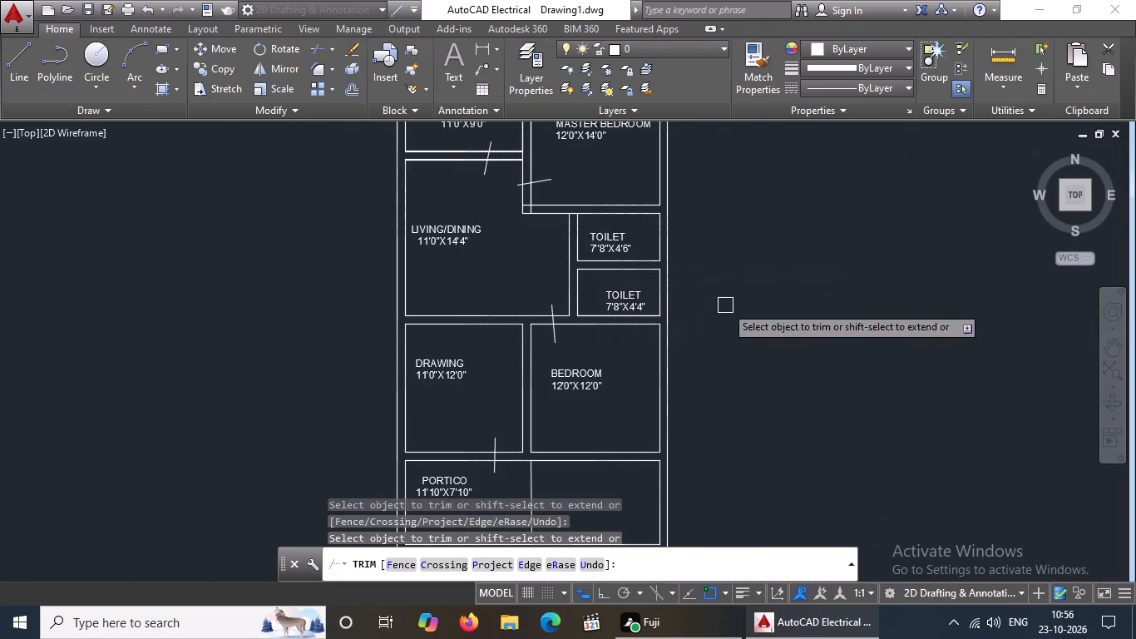
pyautogui.moveTo(614, 243); pyautogui.dragTo(607, 359, button='middle')
pyautogui.scroll(3, 561, 344)
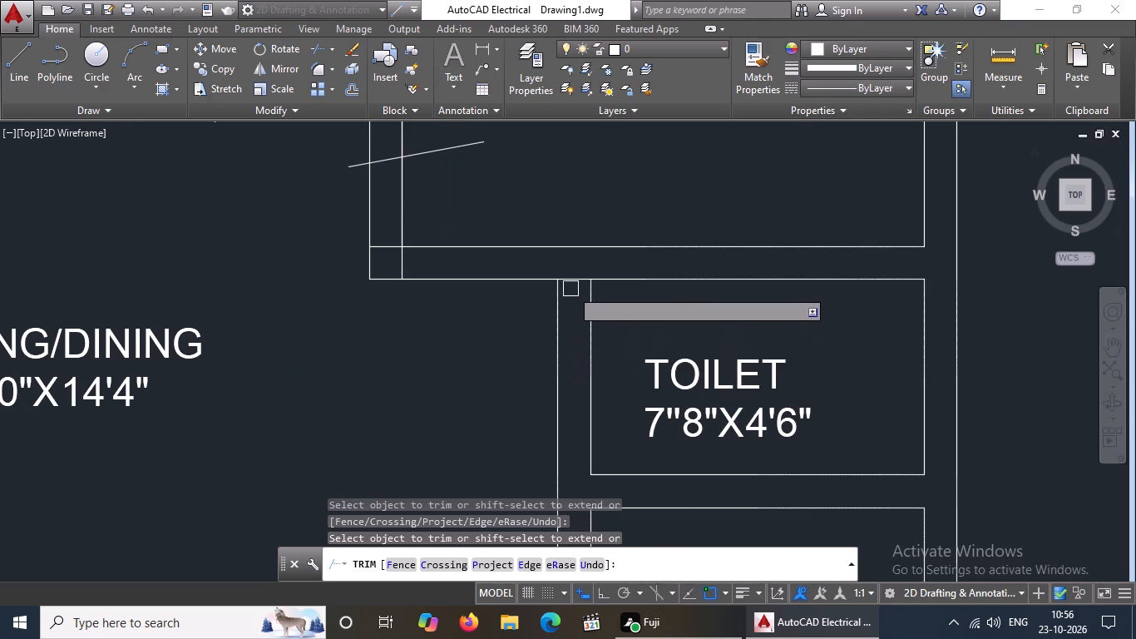
pyautogui.click(574, 285)
pyautogui.click(407, 260)
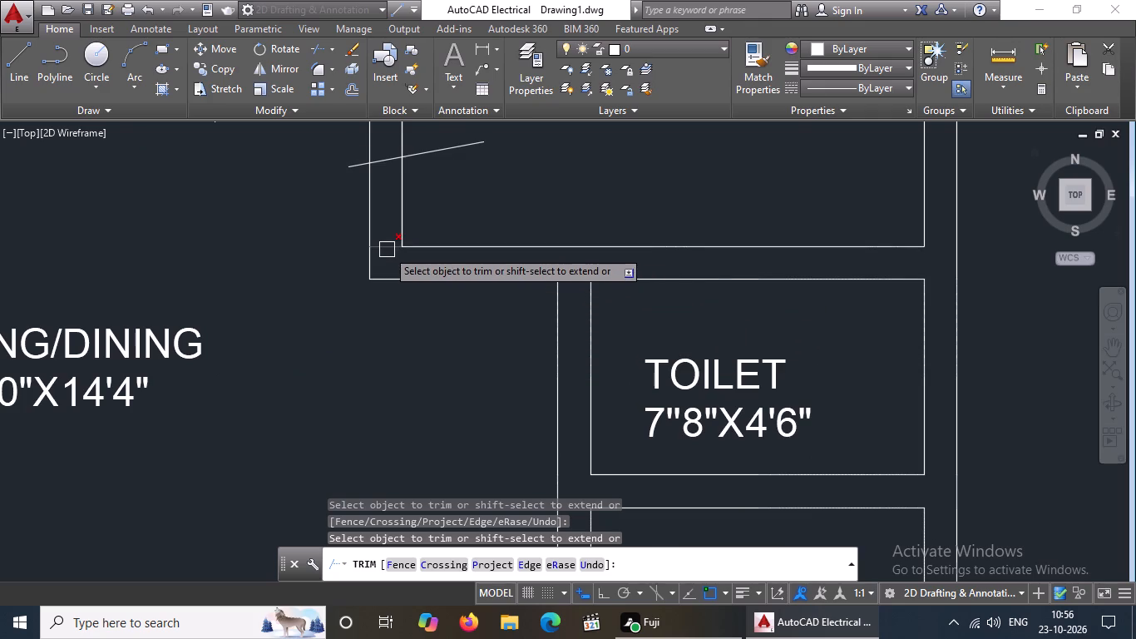
pyautogui.click(387, 249)
# Erase the extra parallel line just inside the north edge of the living/dining room.
pyautogui.scroll(-4, 529, 297)
pyautogui.scroll(3, 506, 246)
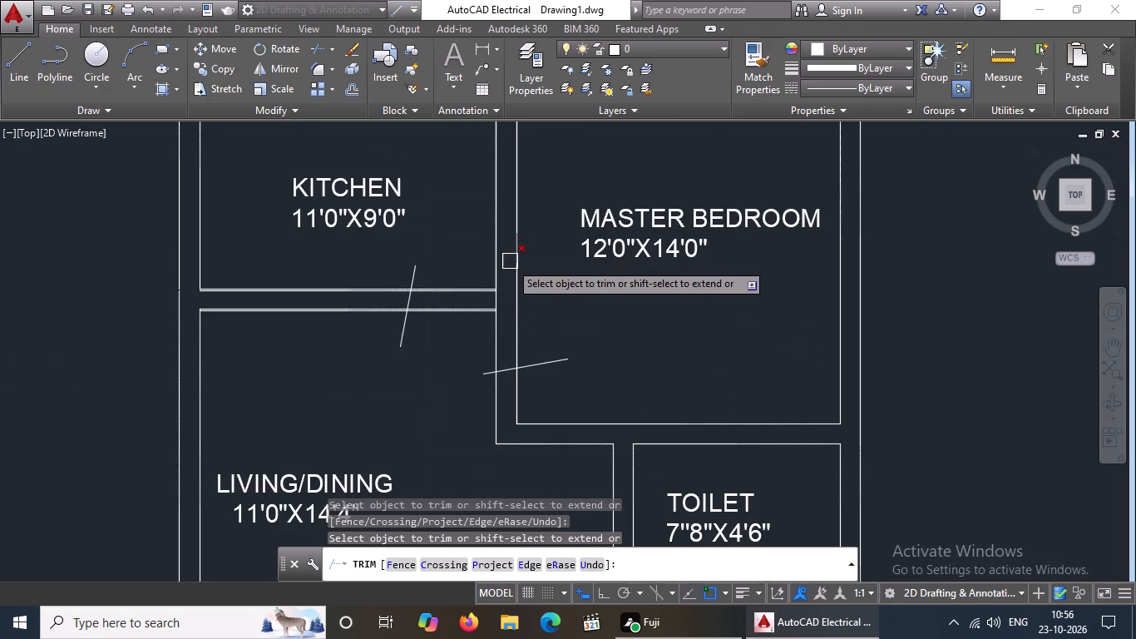
pyautogui.scroll(3, 494, 301)
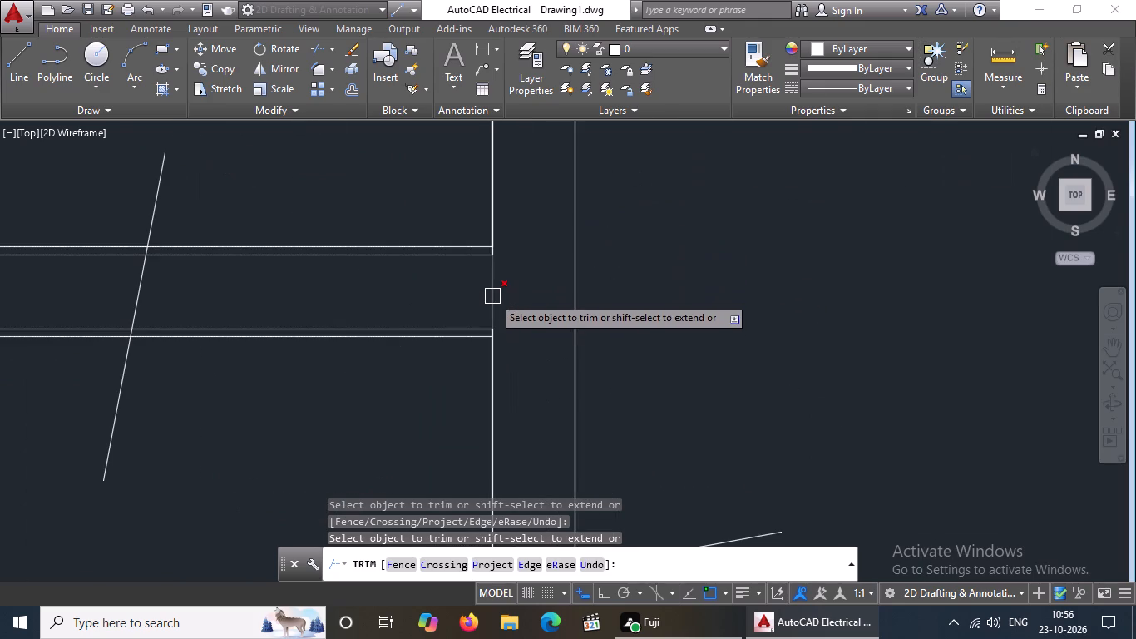
pyautogui.scroll(-3, 492, 295)
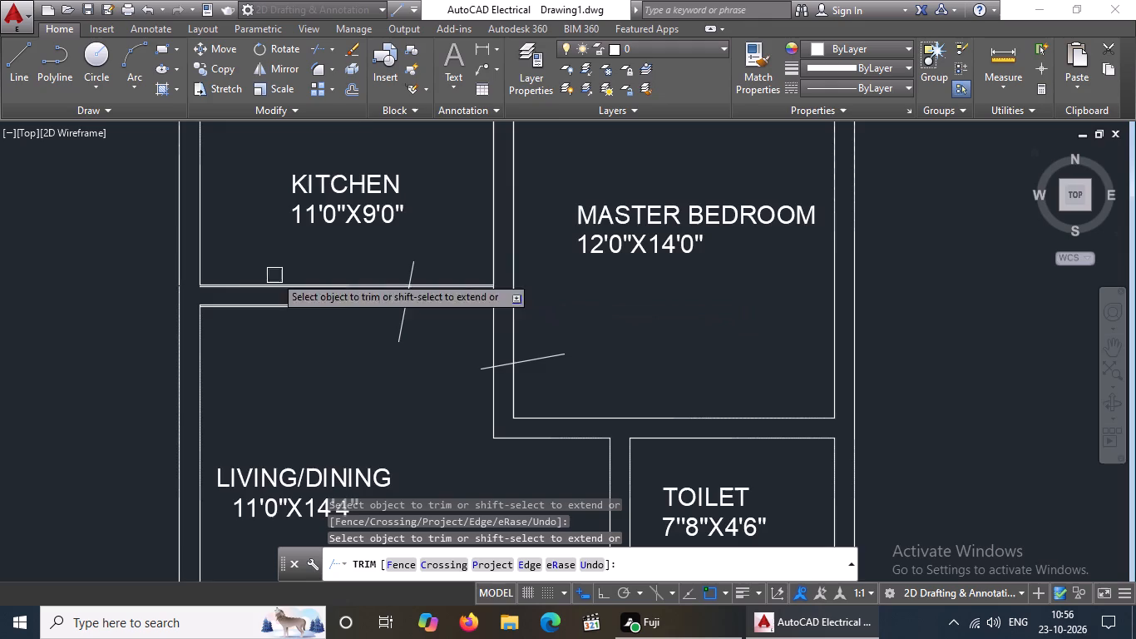
pyautogui.scroll(2, 238, 268)
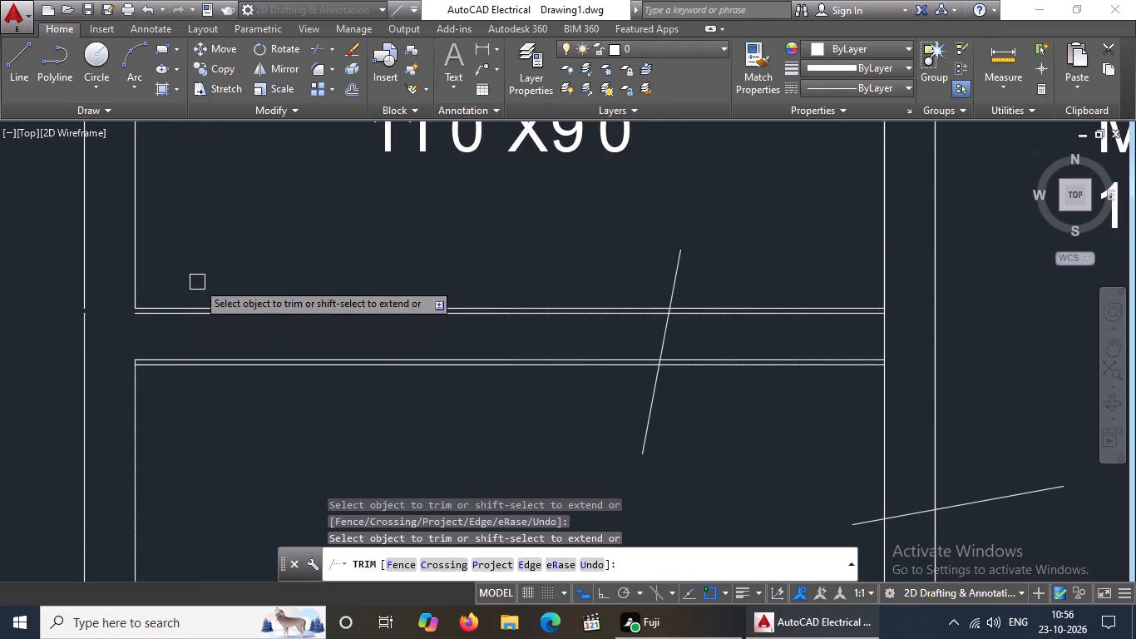
pyautogui.moveTo(236, 364); pyautogui.dragTo(304, 444, button='middle')
pyautogui.scroll(-3, 398, 371)
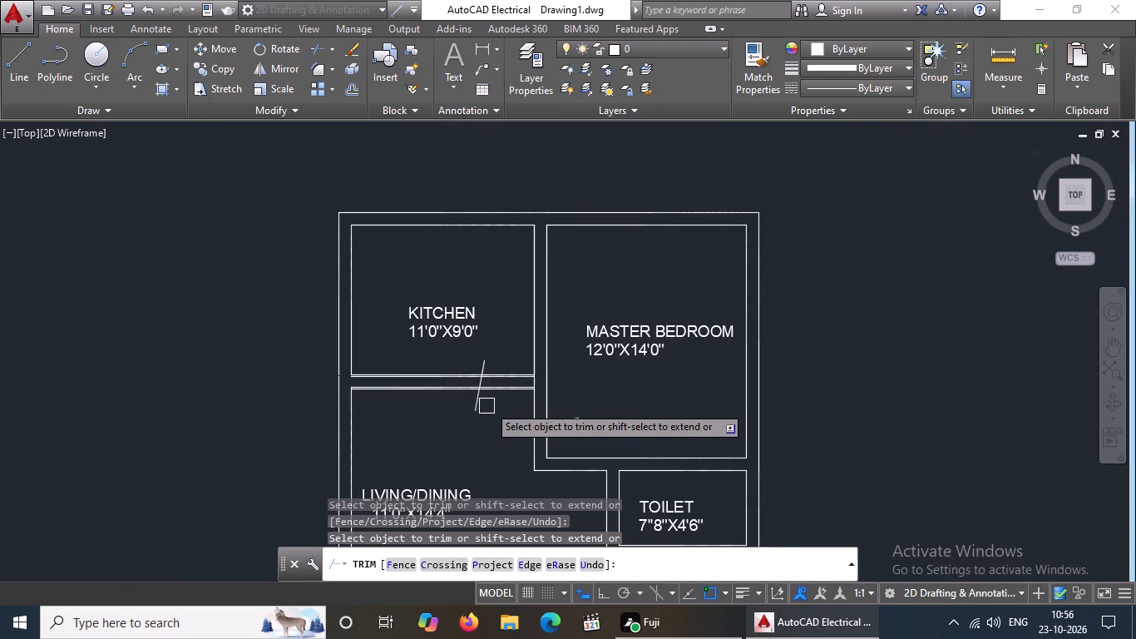
pyautogui.scroll(3, 338, 385)
pyautogui.scroll(3, 404, 371)
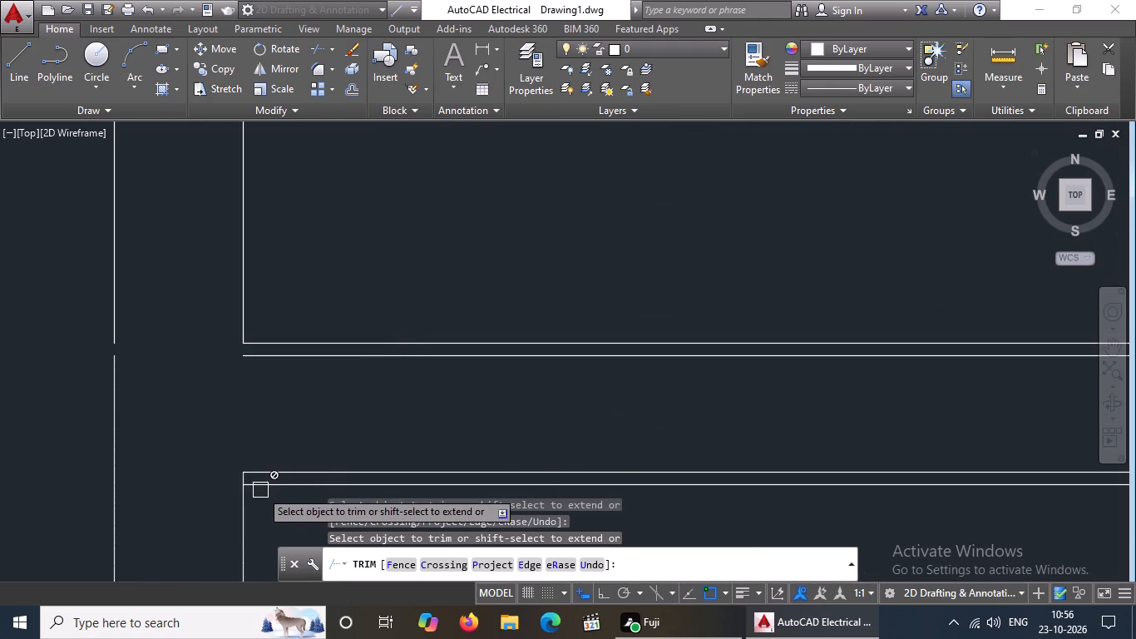
pyautogui.press('`')
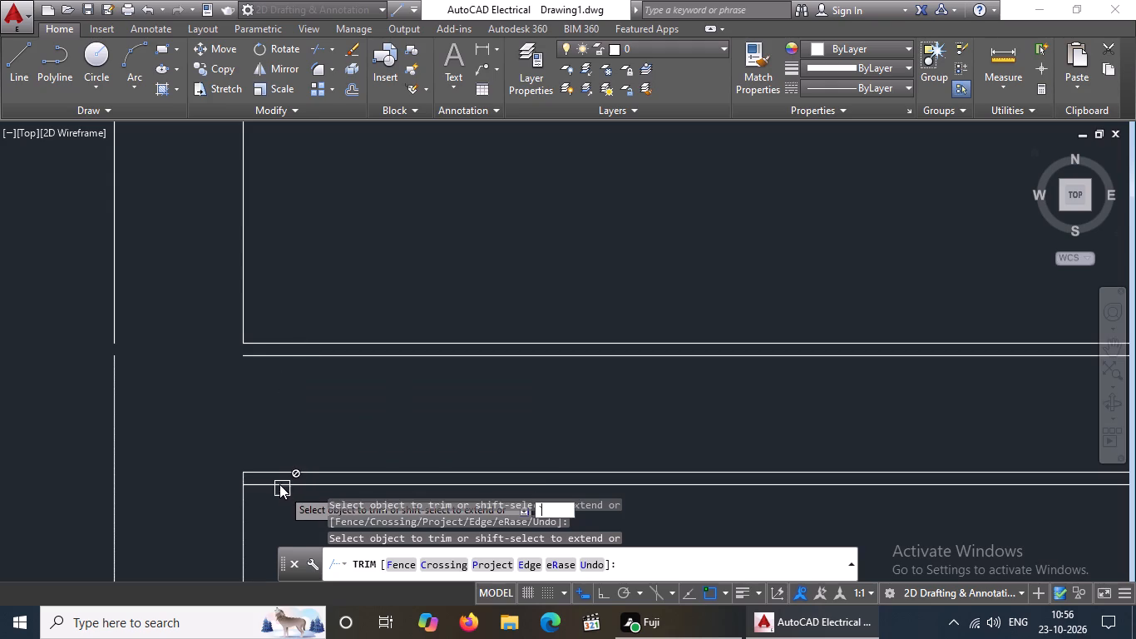
pyautogui.click(279, 483)
pyautogui.press('Escape')
pyautogui.click(287, 484)
pyautogui.press('Delete')
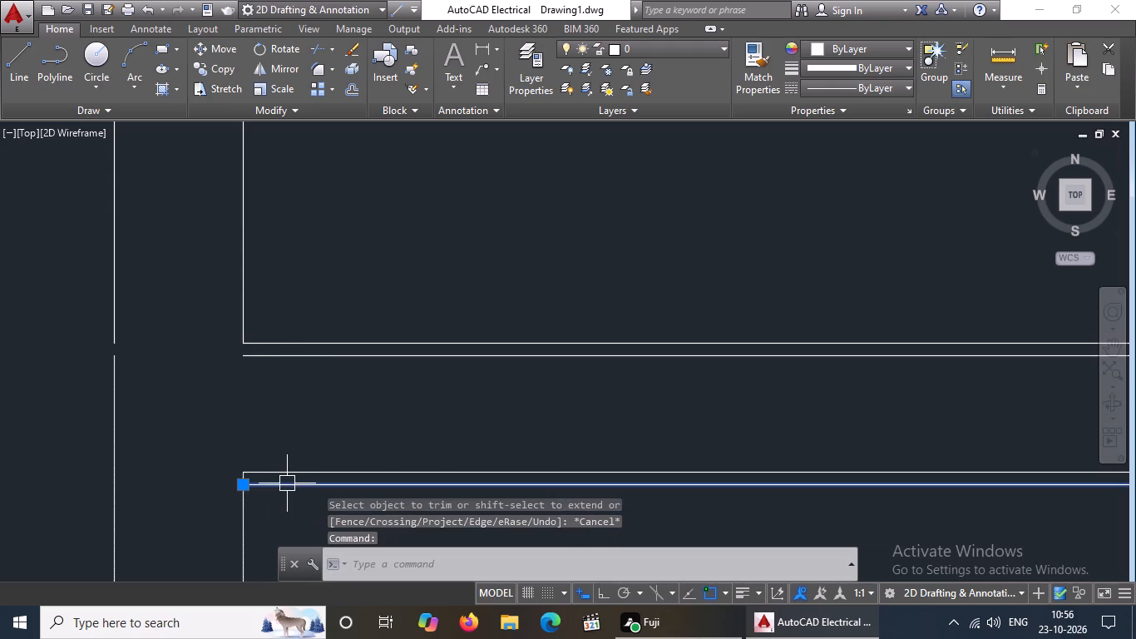
# Extend the outer west wall line to close the gap beside the kitchen and living/dining wall.
pyautogui.write('EX')
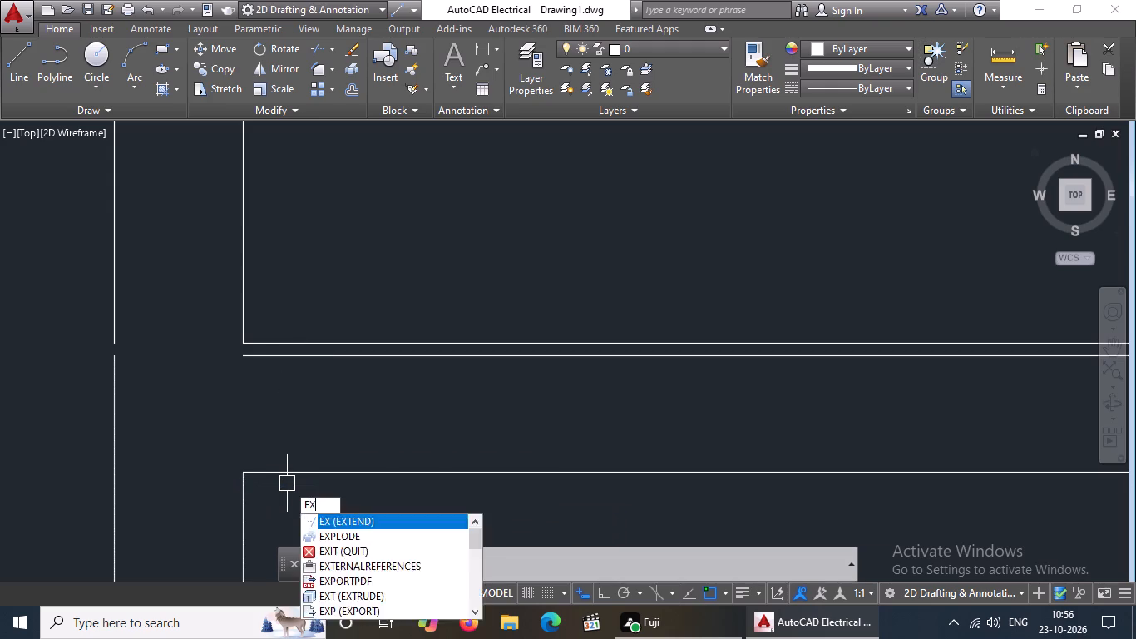
pyautogui.press('Return')
pyautogui.press('Return')
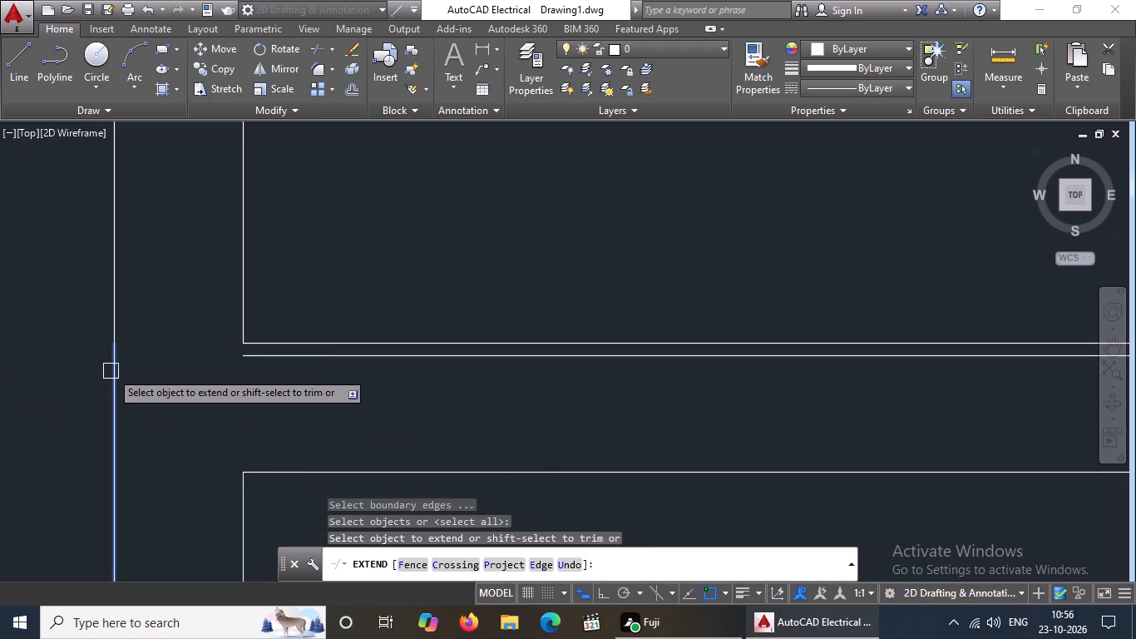
pyautogui.click(111, 371)
pyautogui.press('Escape')
# Erase the extra parallel line just below the kitchen's south edge.
pyautogui.click(278, 357)
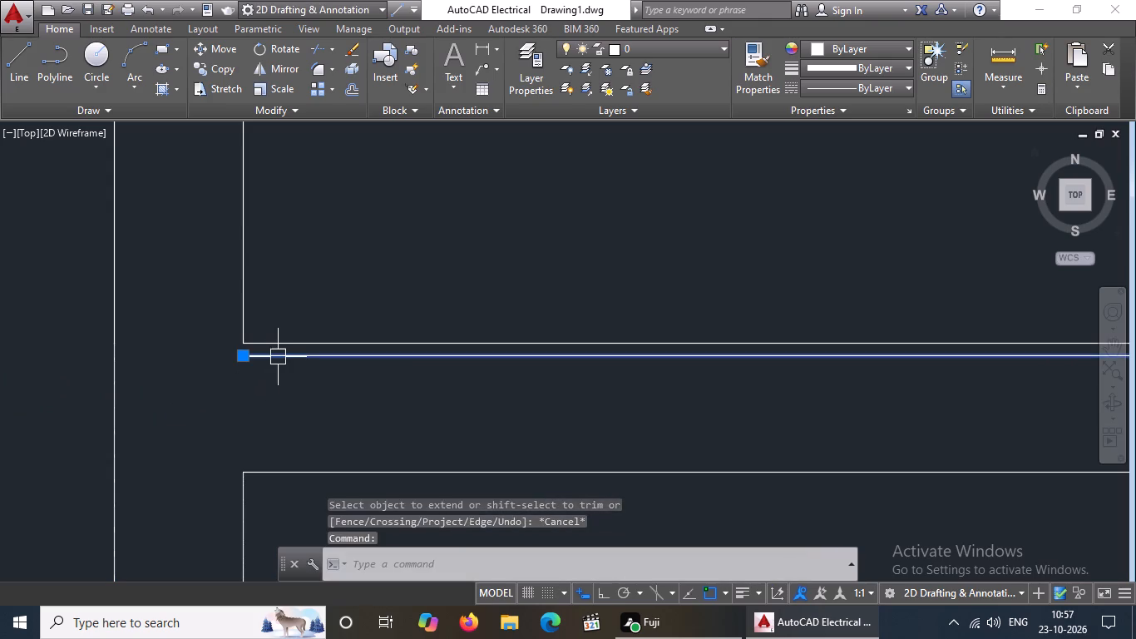
pyautogui.press('Delete')
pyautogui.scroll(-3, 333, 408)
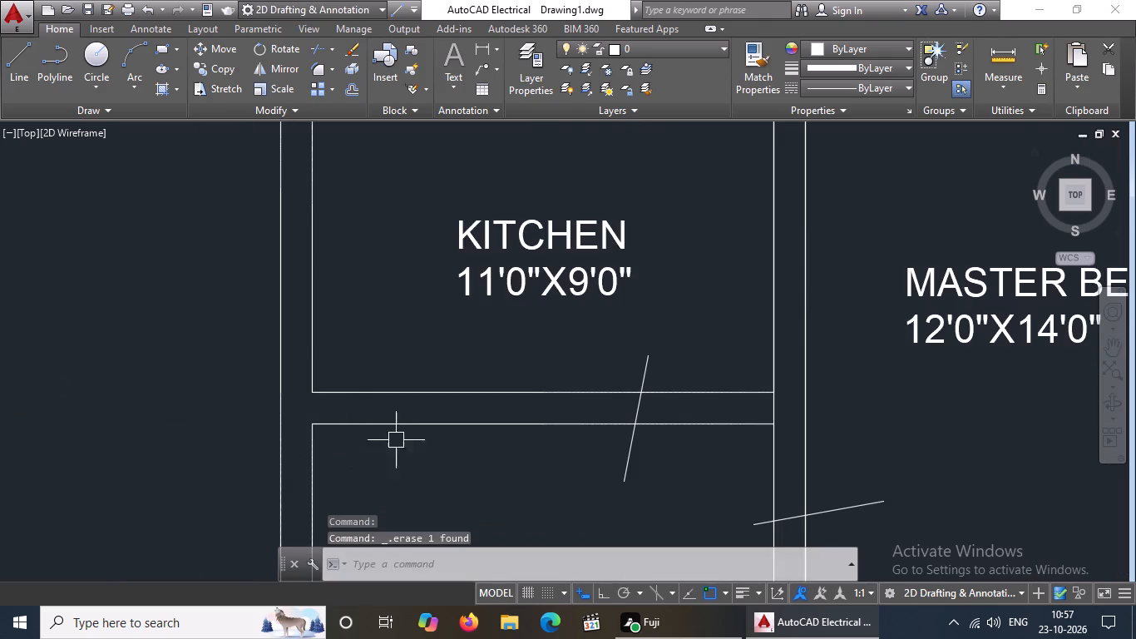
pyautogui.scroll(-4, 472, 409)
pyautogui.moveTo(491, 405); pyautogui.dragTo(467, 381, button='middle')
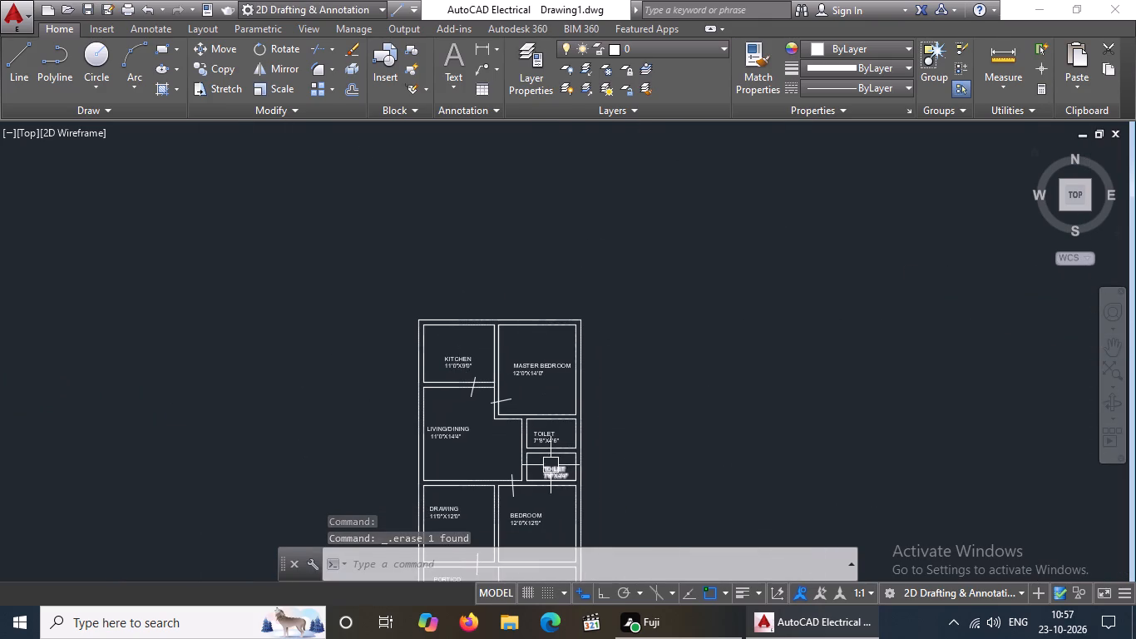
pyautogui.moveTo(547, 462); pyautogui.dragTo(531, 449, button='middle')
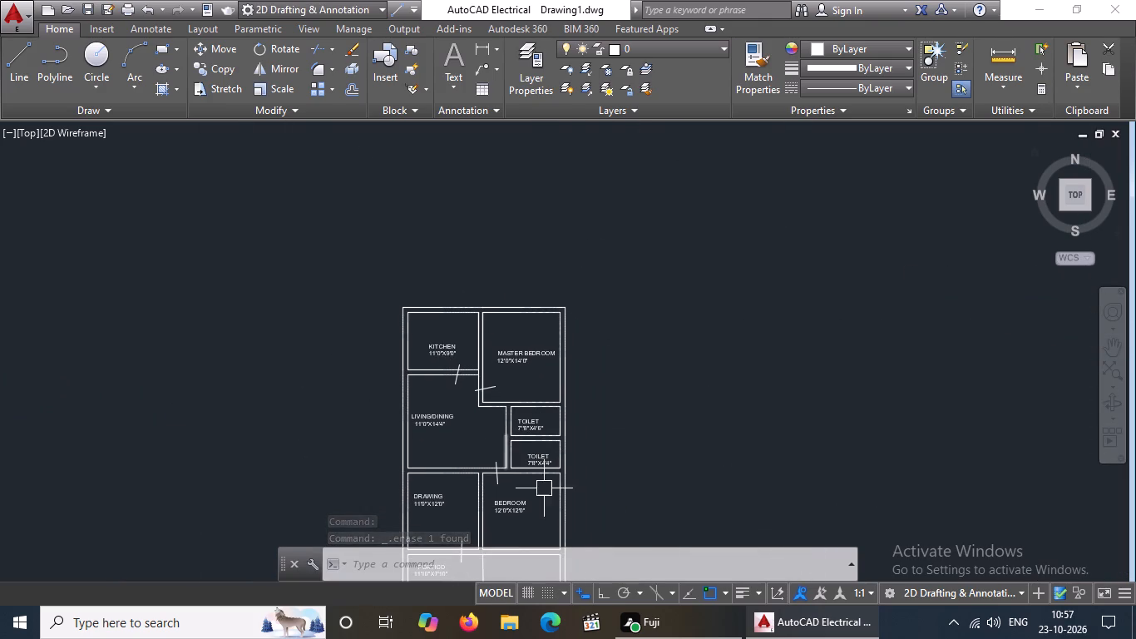
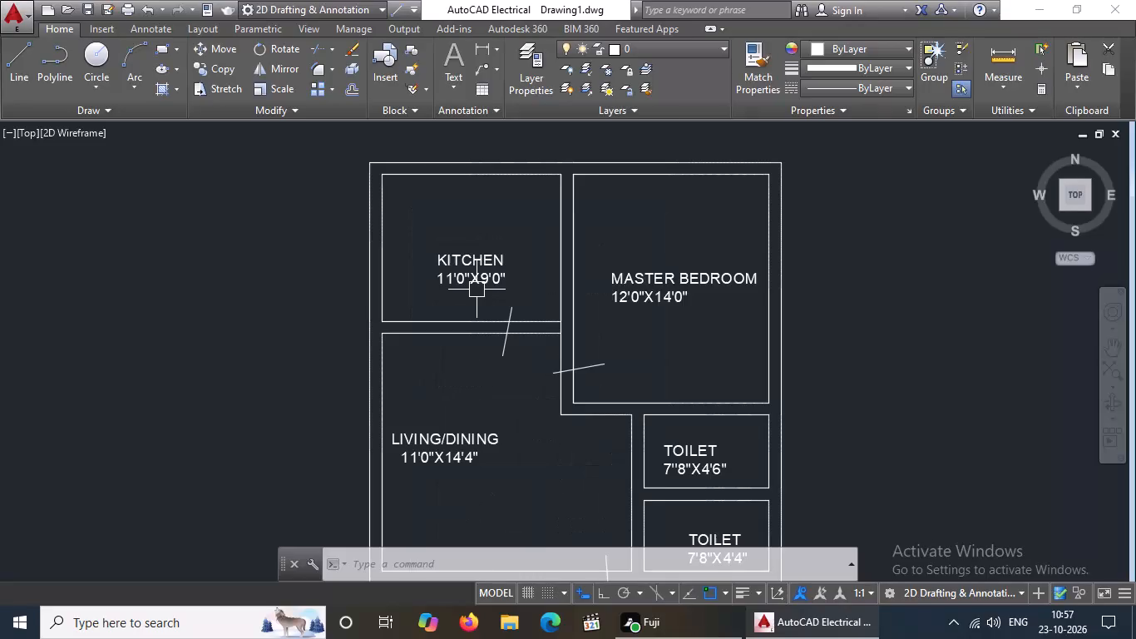
# With Ortho on, draw a 9" line across the north wall from the midpoint of the kitchen's inner north edge.
pyautogui.write('OS')
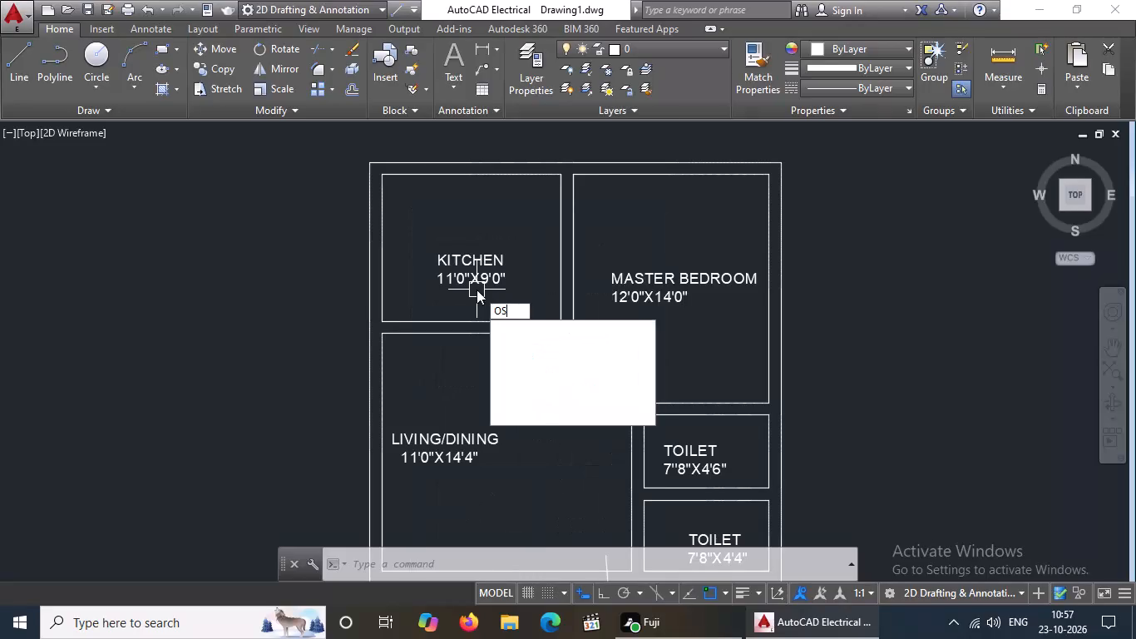
pyautogui.press('Return')
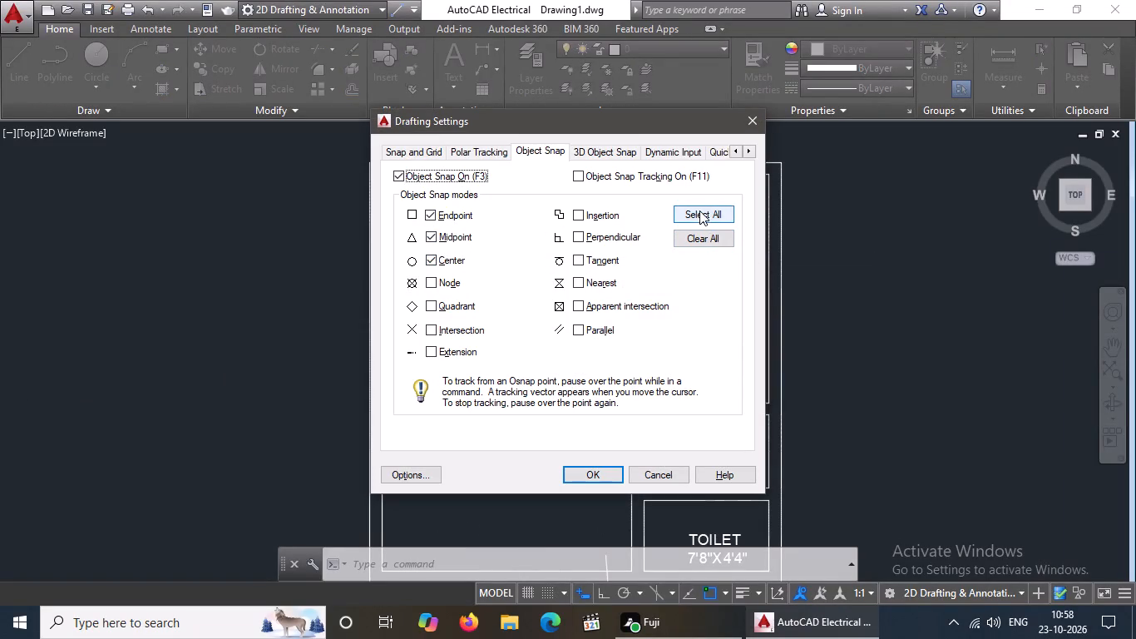
pyautogui.click(592, 471)
pyautogui.moveTo(515, 358); pyautogui.dragTo(474, 428, button='middle')
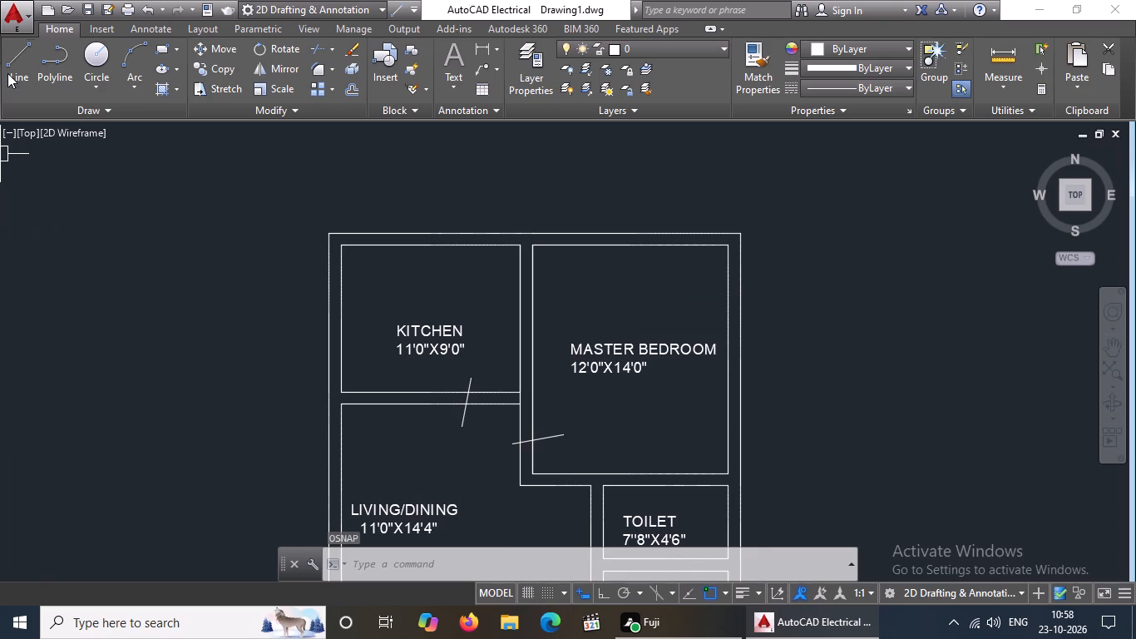
pyautogui.moveTo(12, 71); pyautogui.dragTo(22, 88)
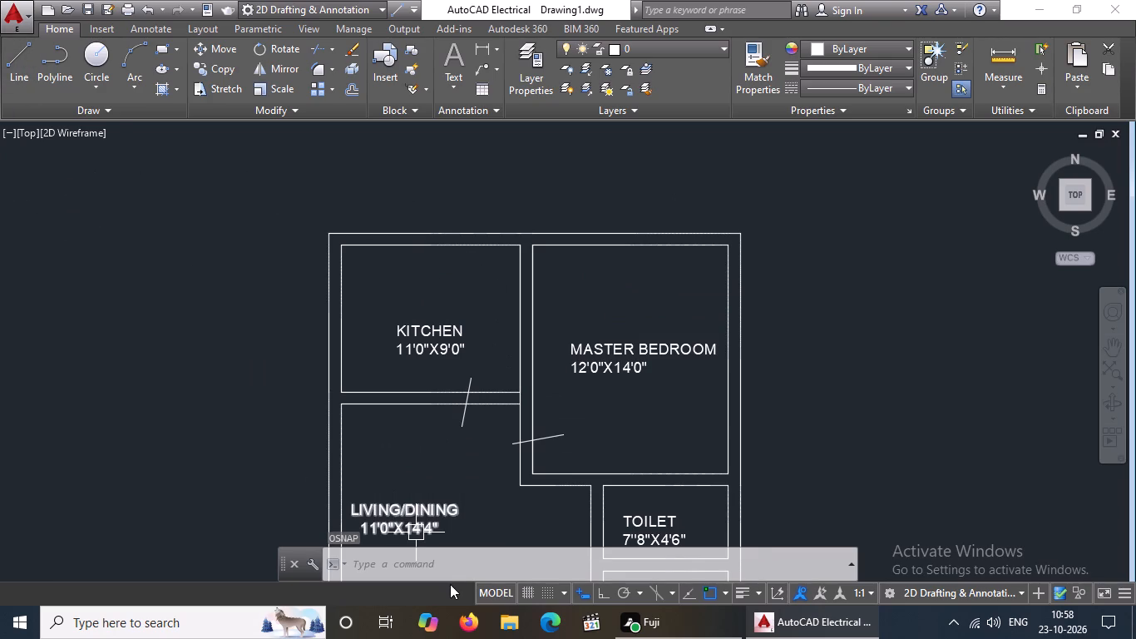
pyautogui.press('l')
pyautogui.press('Return')
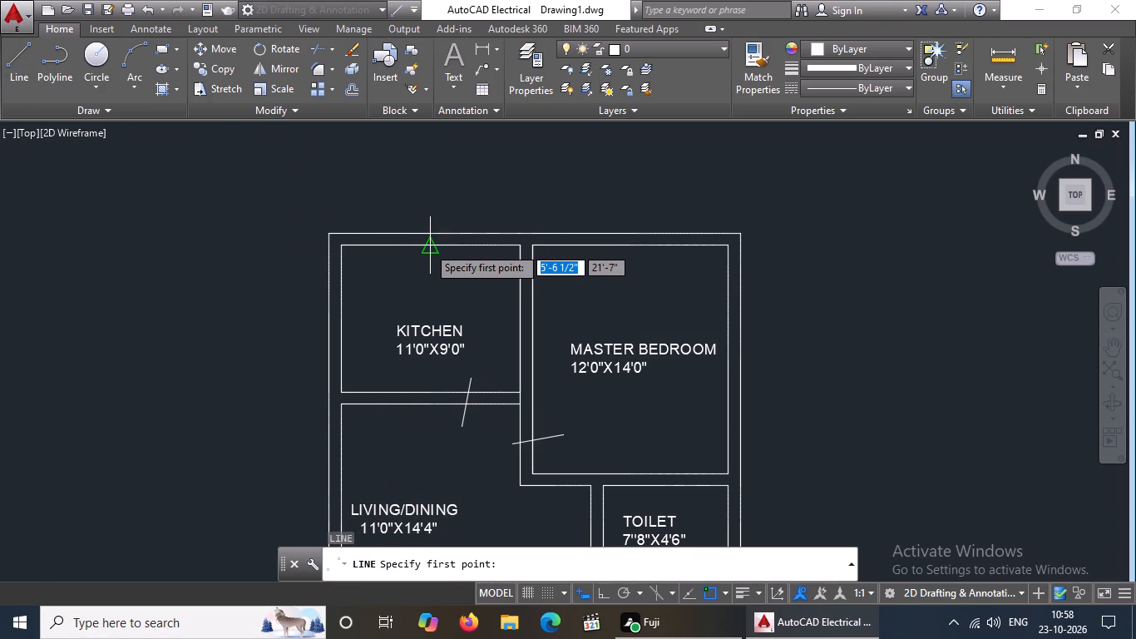
pyautogui.click(427, 247)
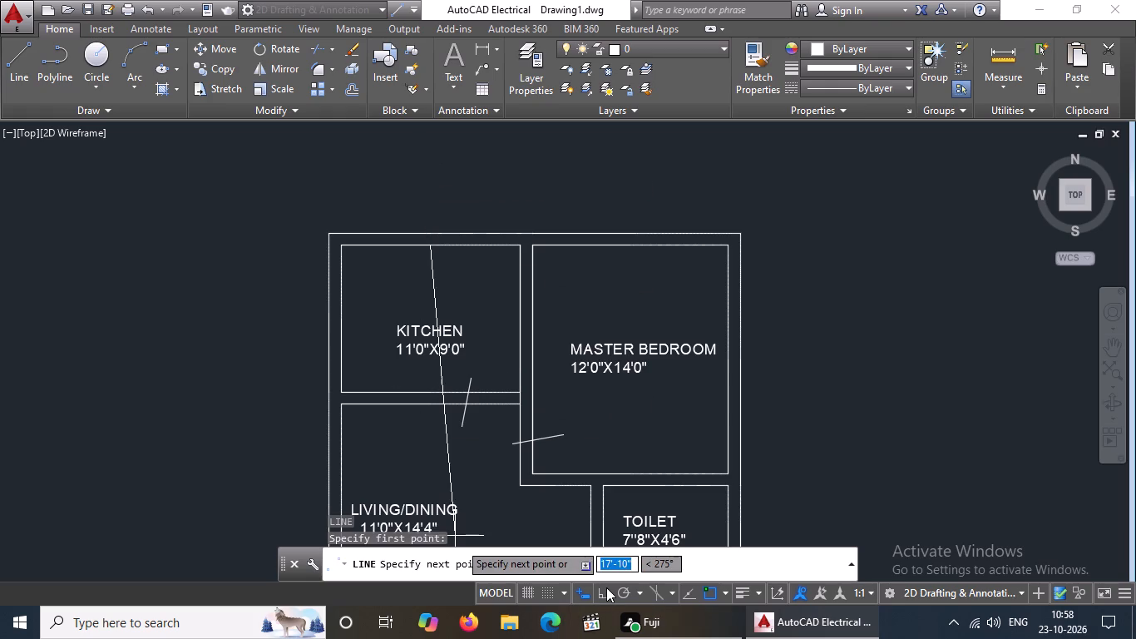
pyautogui.click(606, 587)
pyautogui.click(526, 592)
pyautogui.click(527, 592)
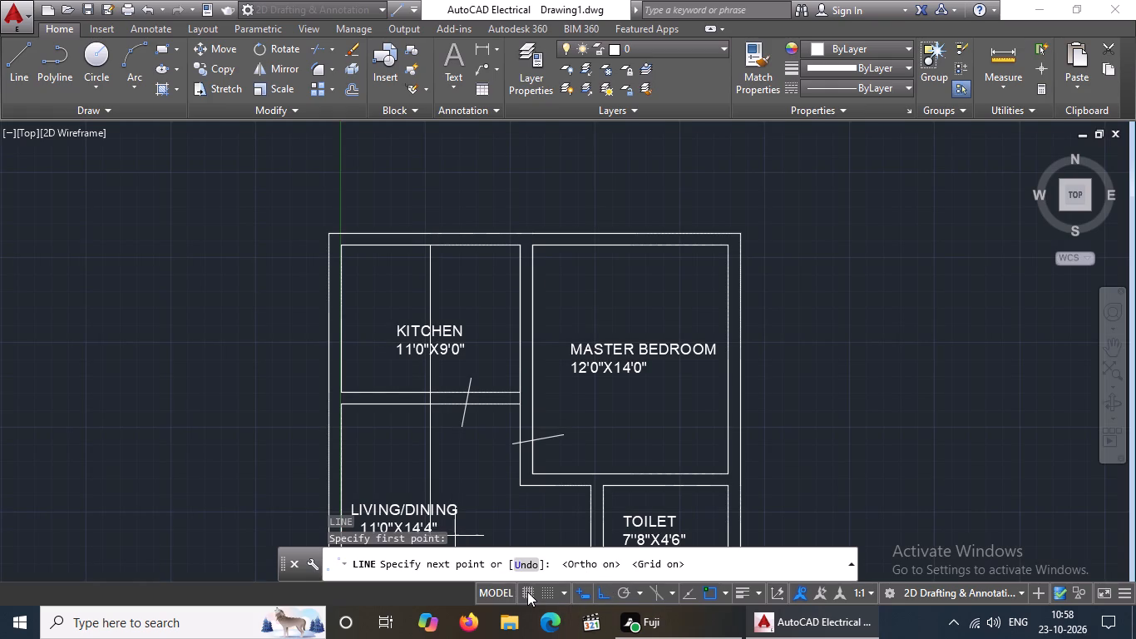
pyautogui.click(527, 592)
pyautogui.click(605, 593)
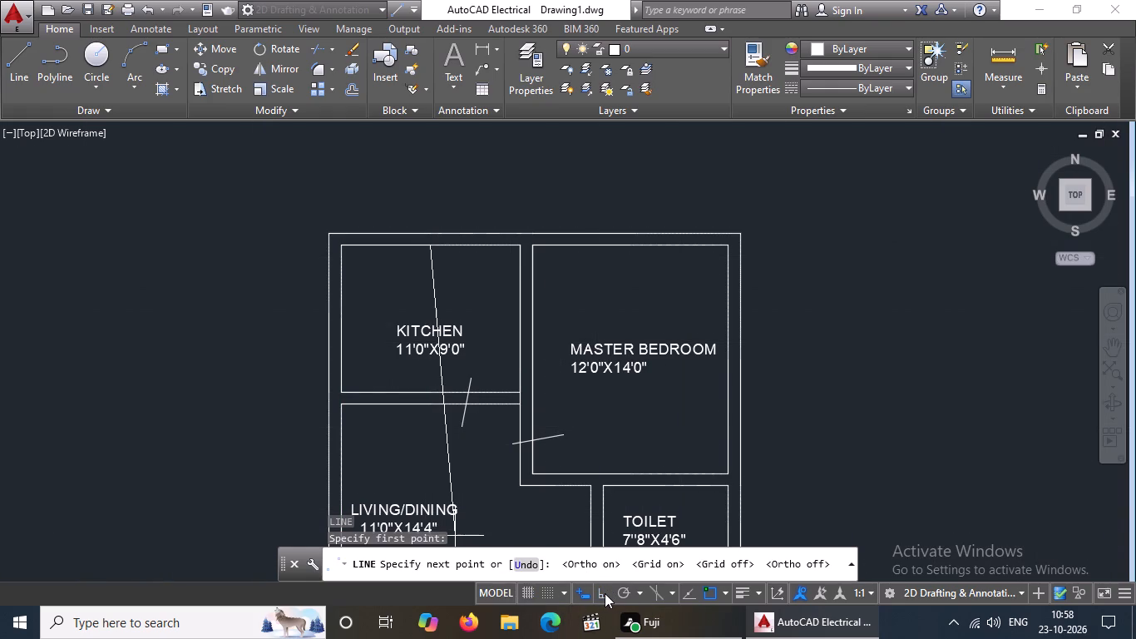
pyautogui.click(605, 593)
pyautogui.click(604, 594)
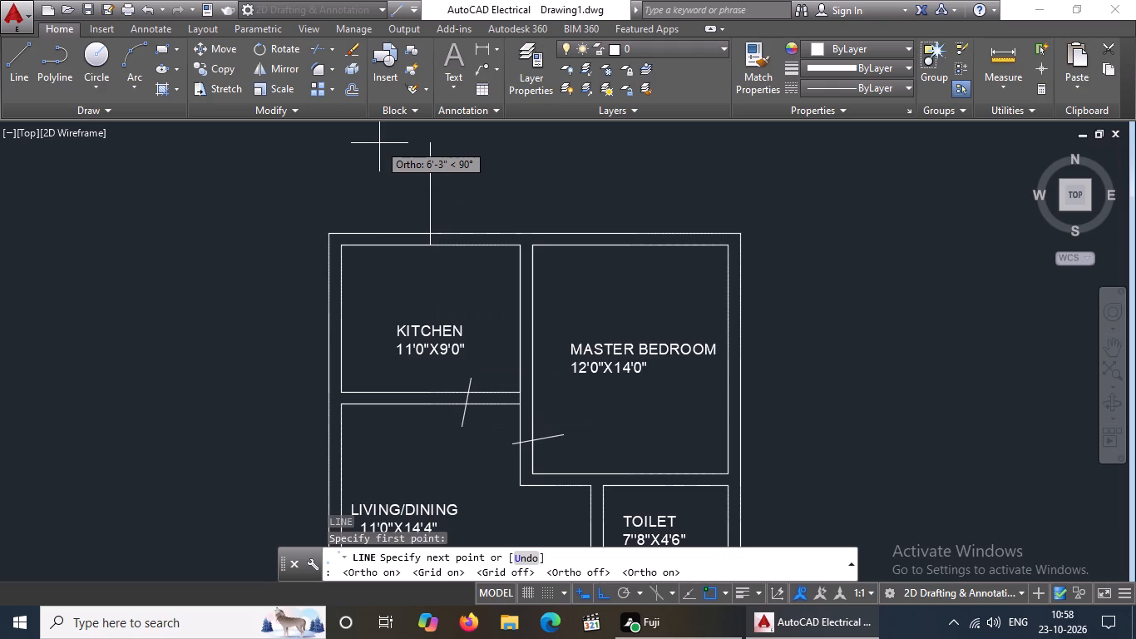
pyautogui.press('9')
pyautogui.hotkey('shift', '"')
pyautogui.press('Return')
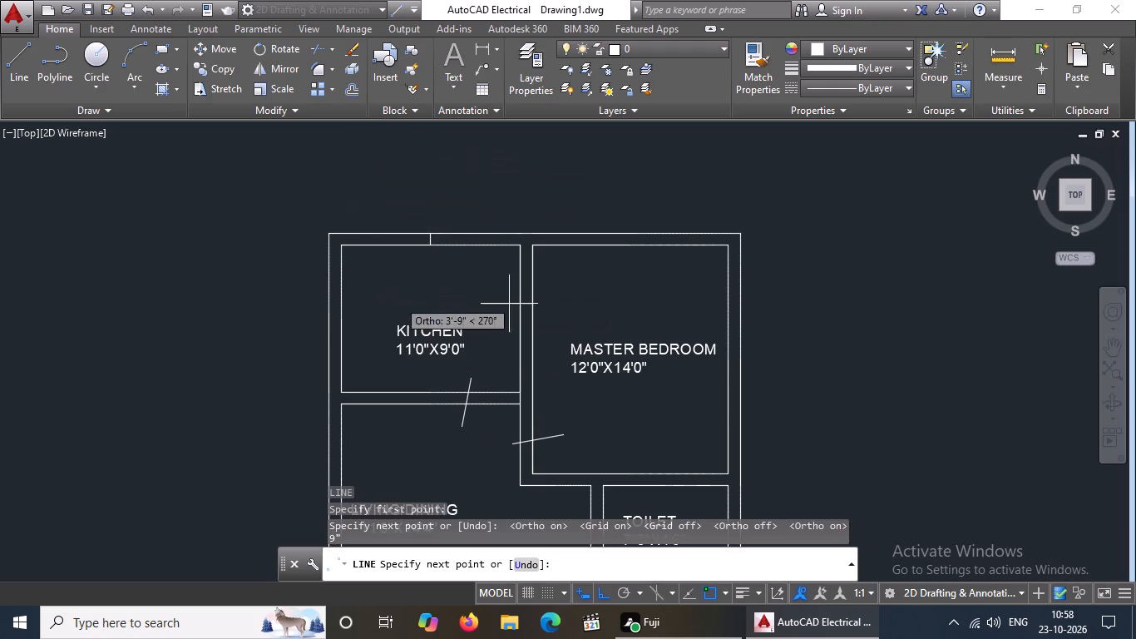
pyautogui.press('Return')
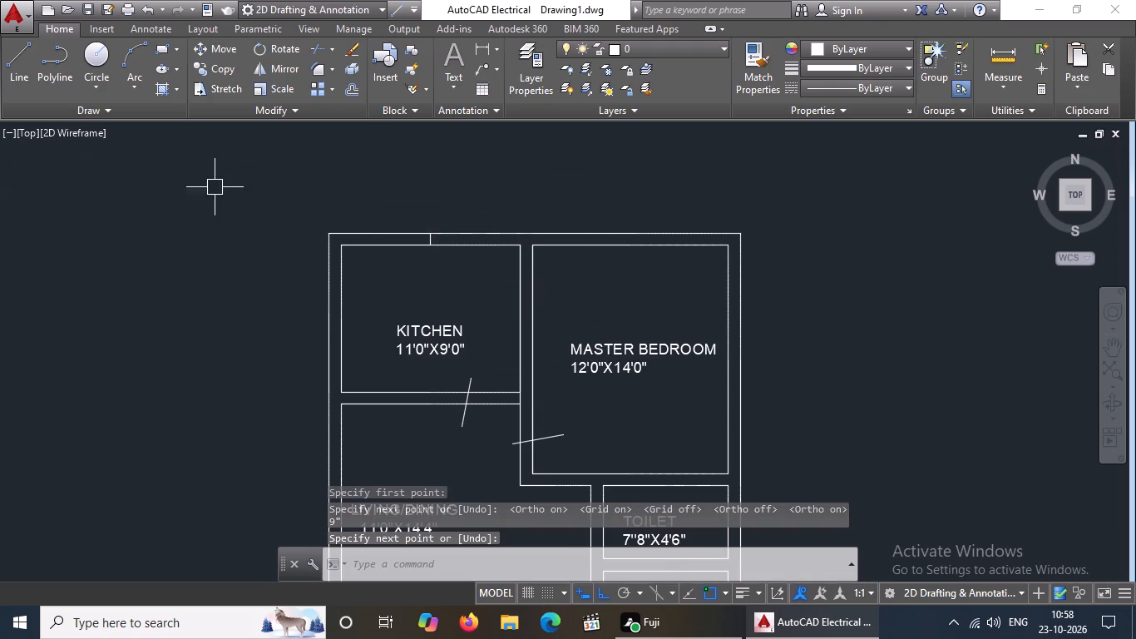
# Draw a 9" line across the west wall from the midpoint of the kitchen's inner west edge.
pyautogui.press('l')
pyautogui.press('Return')
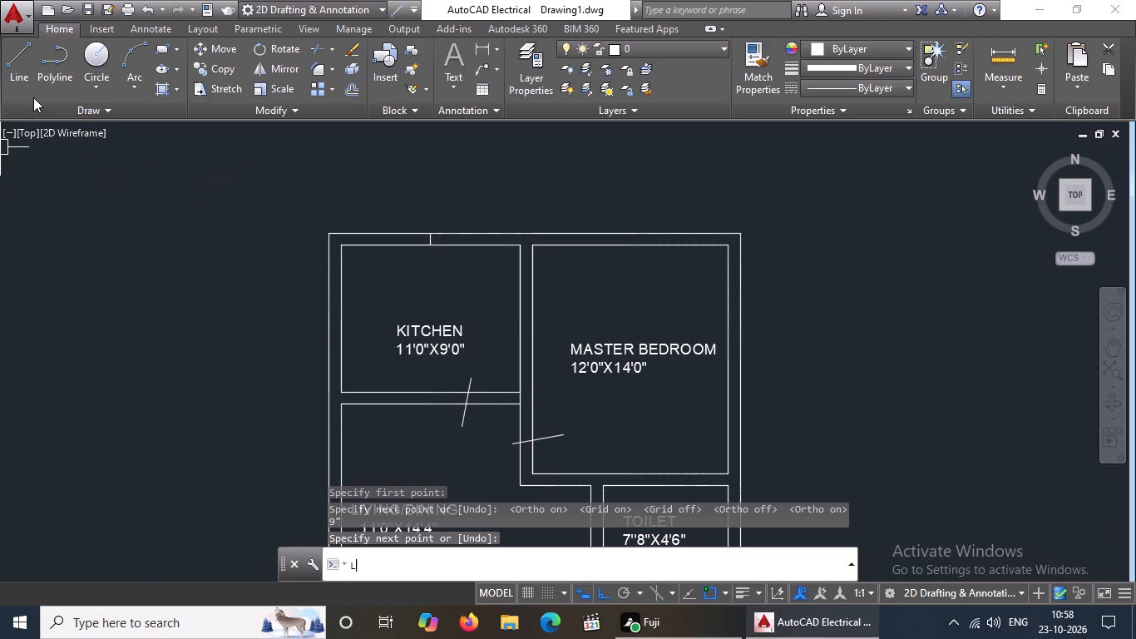
pyautogui.click(339, 315)
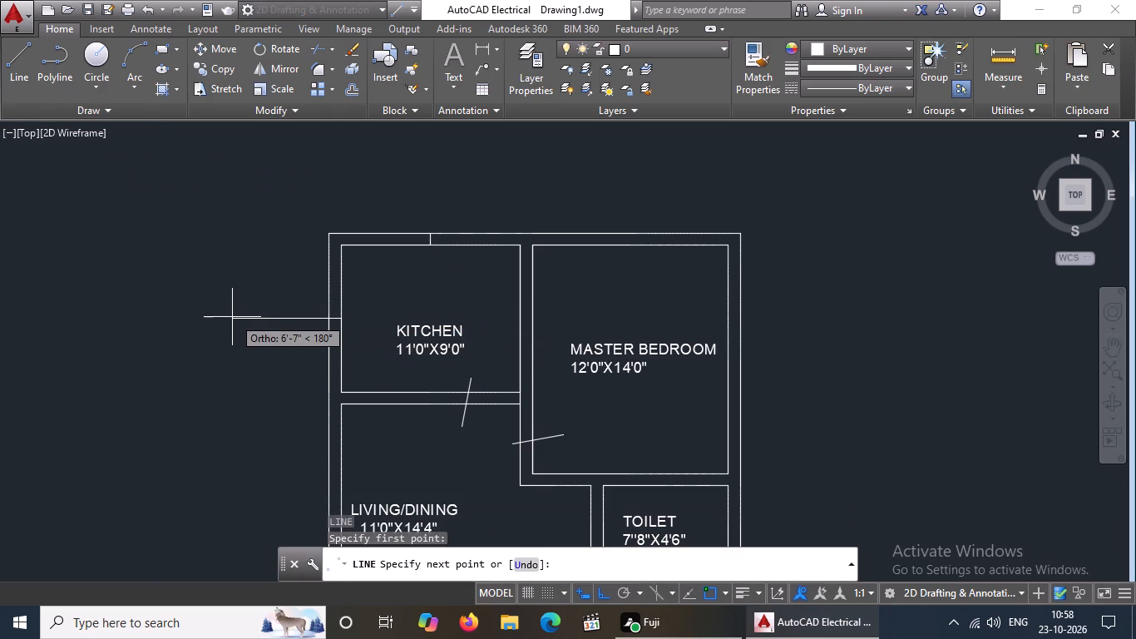
pyautogui.write('9"')
pyautogui.press('Return')
pyautogui.press('Return')
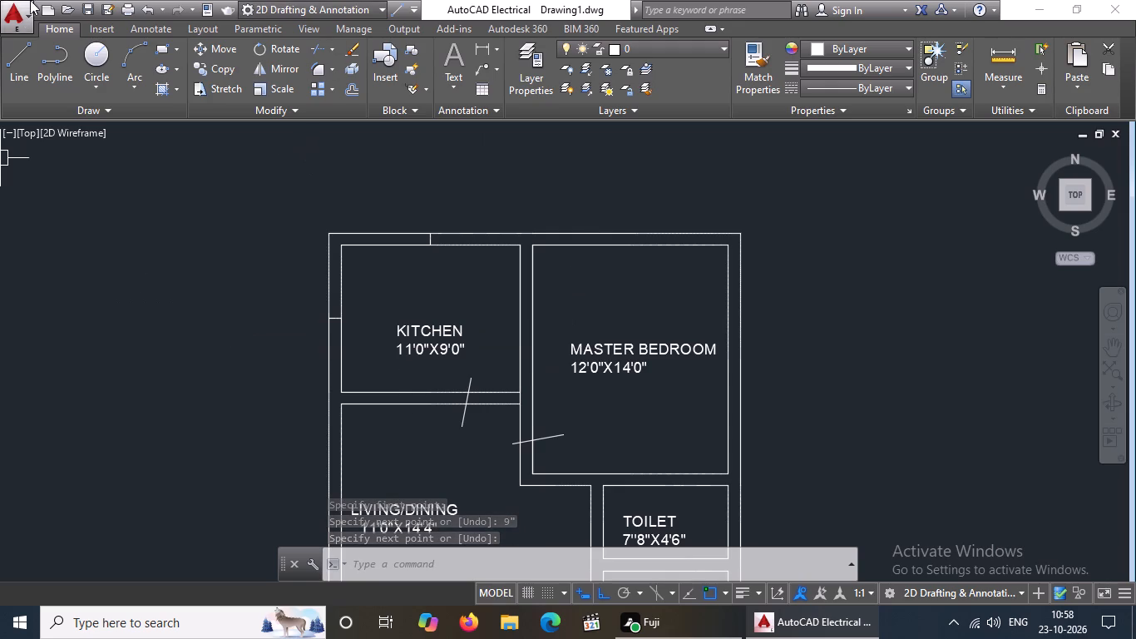
# Draw a 9" line across the north wall from the midpoint of the master bedroom's inner north edge.
pyautogui.click(6, 60)
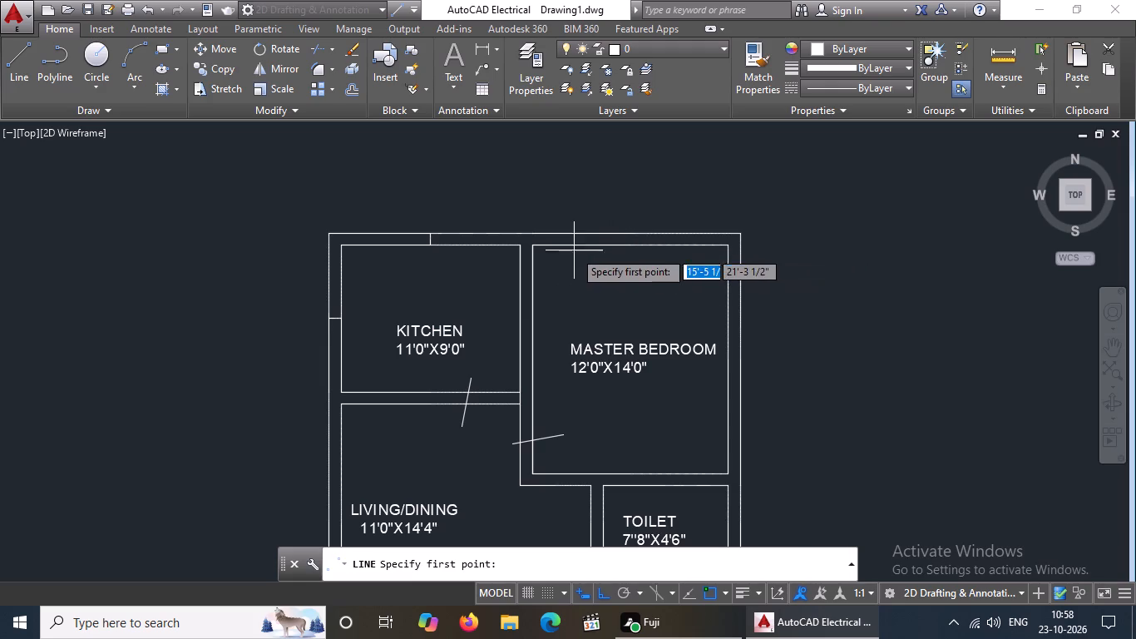
pyautogui.moveTo(635, 246); pyautogui.dragTo(635, 237)
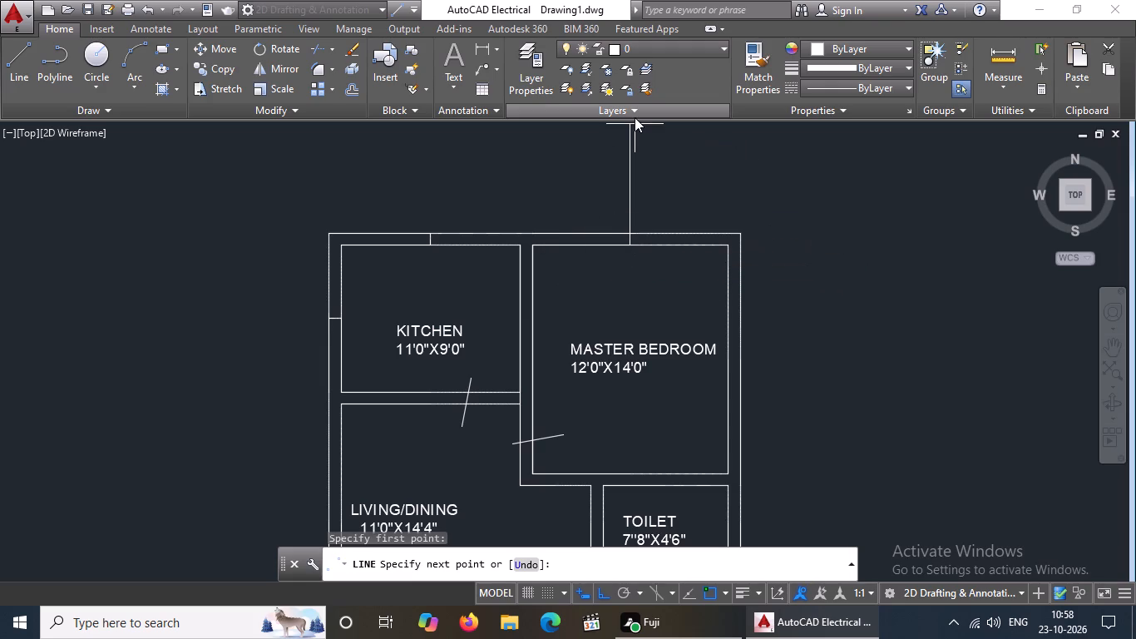
pyautogui.write('9"')
pyautogui.press('Return')
pyautogui.press('Return')
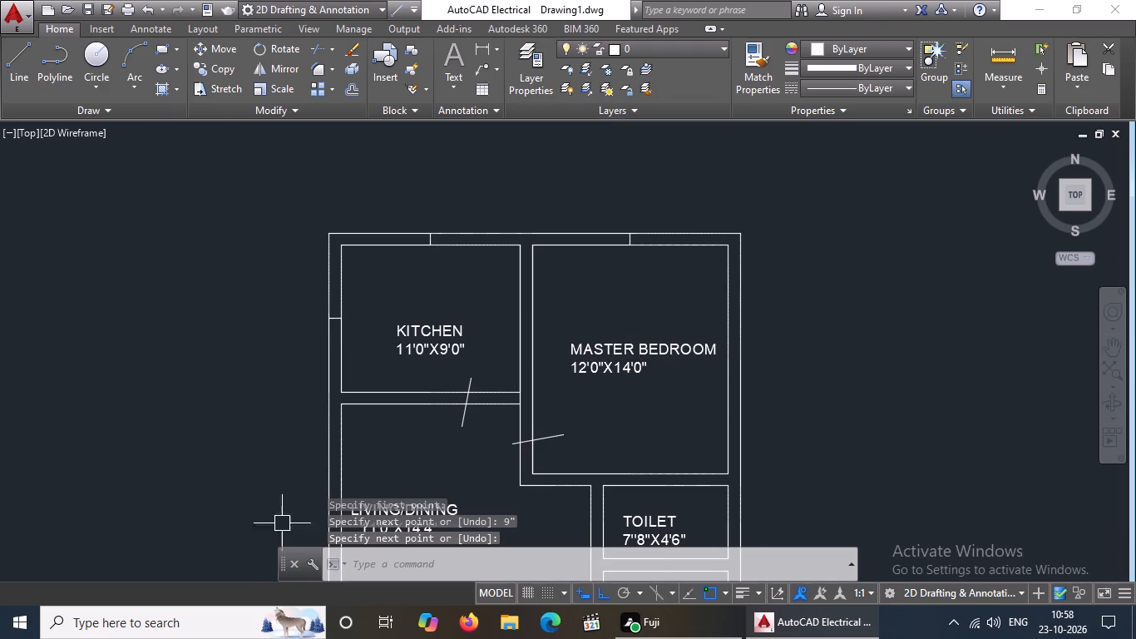
# Draw a 9" line across the east wall from the midpoint of the master bedroom's inner east edge.
pyautogui.press('l')
pyautogui.press('Return')
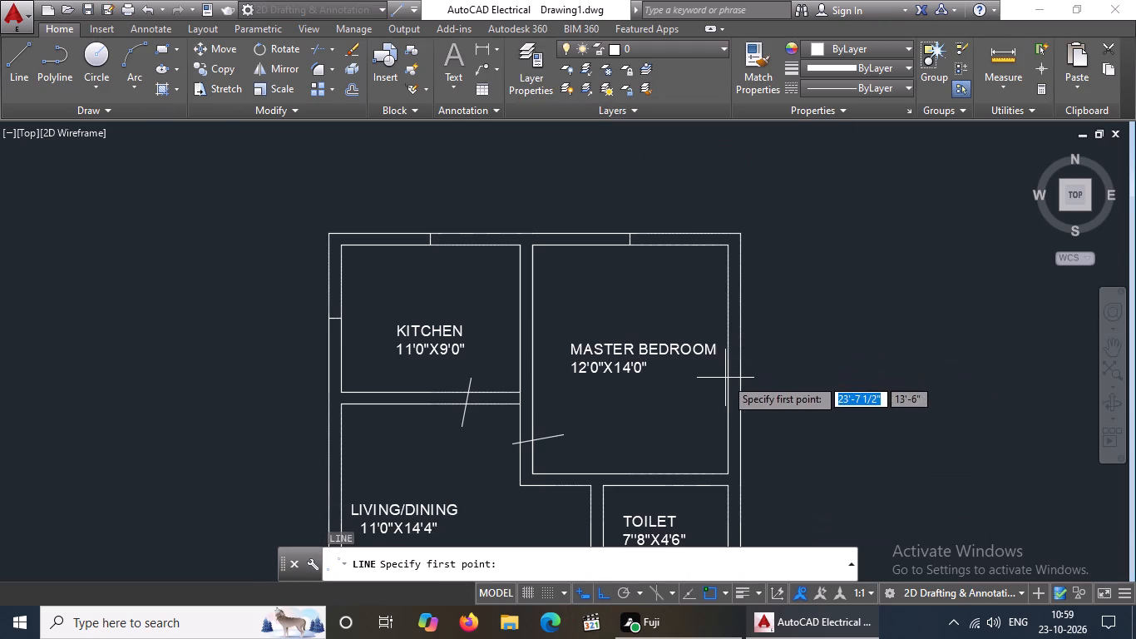
pyautogui.moveTo(729, 360); pyautogui.dragTo(748, 361)
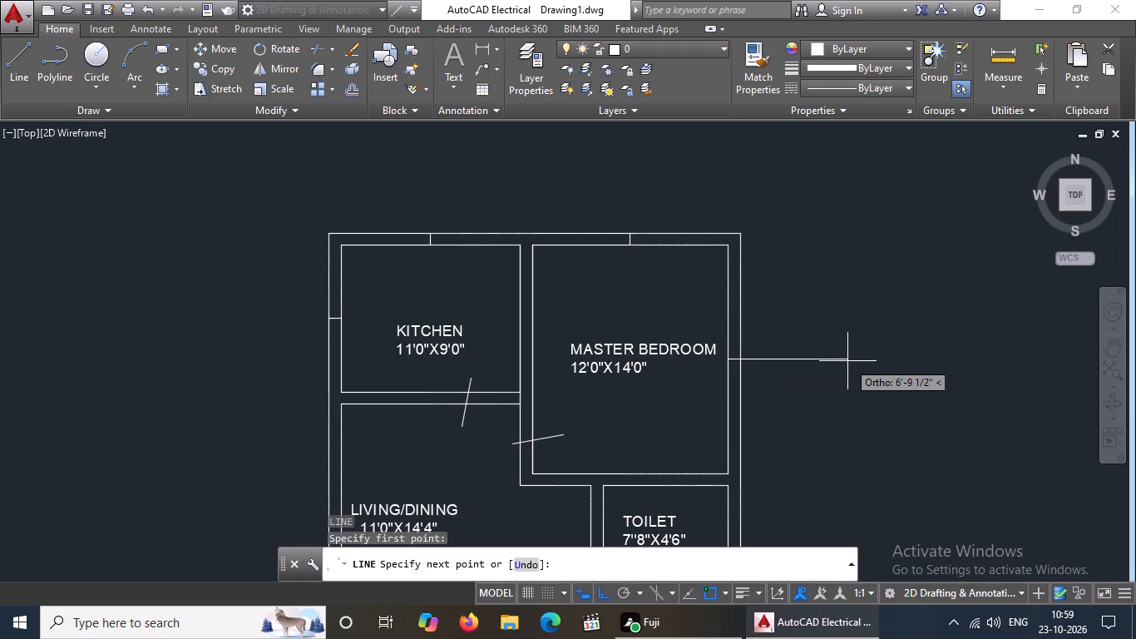
pyautogui.write('9"')
pyautogui.press('Return')
pyautogui.press('Return')
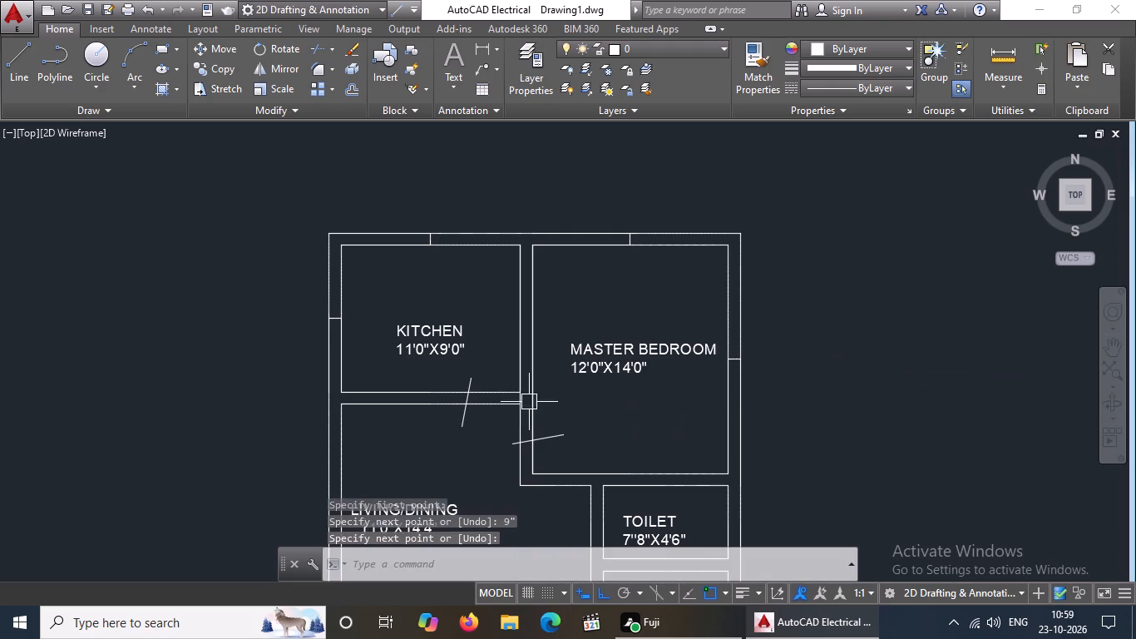
# Draw a 9" line across the west wall from the midpoint of the living/dining room's inner west edge.
pyautogui.moveTo(408, 428); pyautogui.dragTo(275, 322, button='middle')
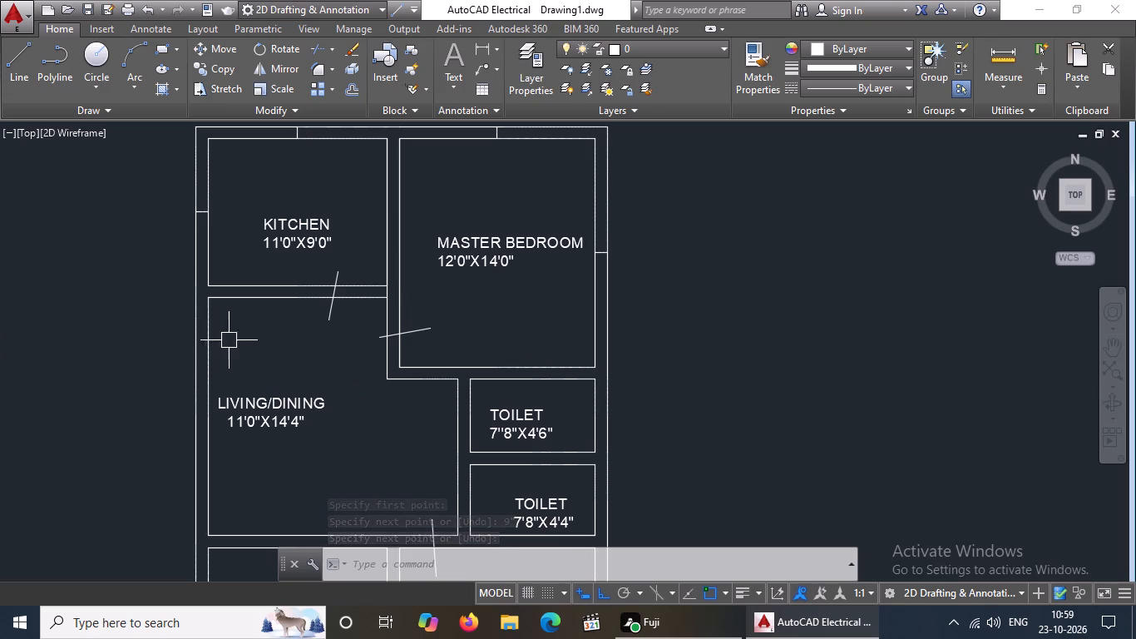
pyautogui.click(17, 72)
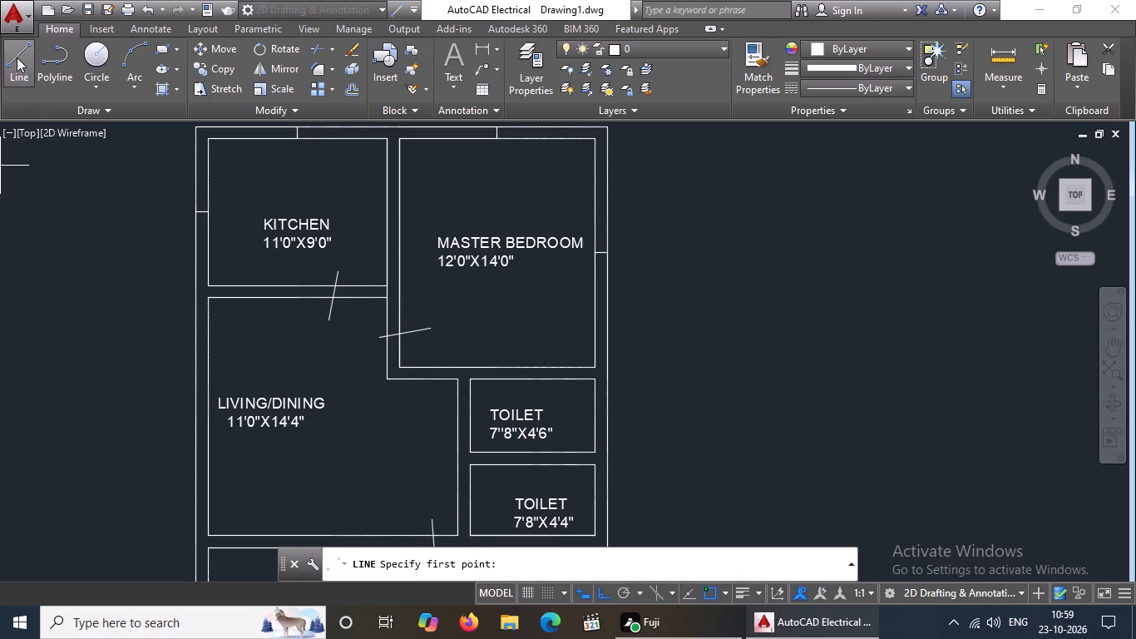
pyautogui.click(206, 419)
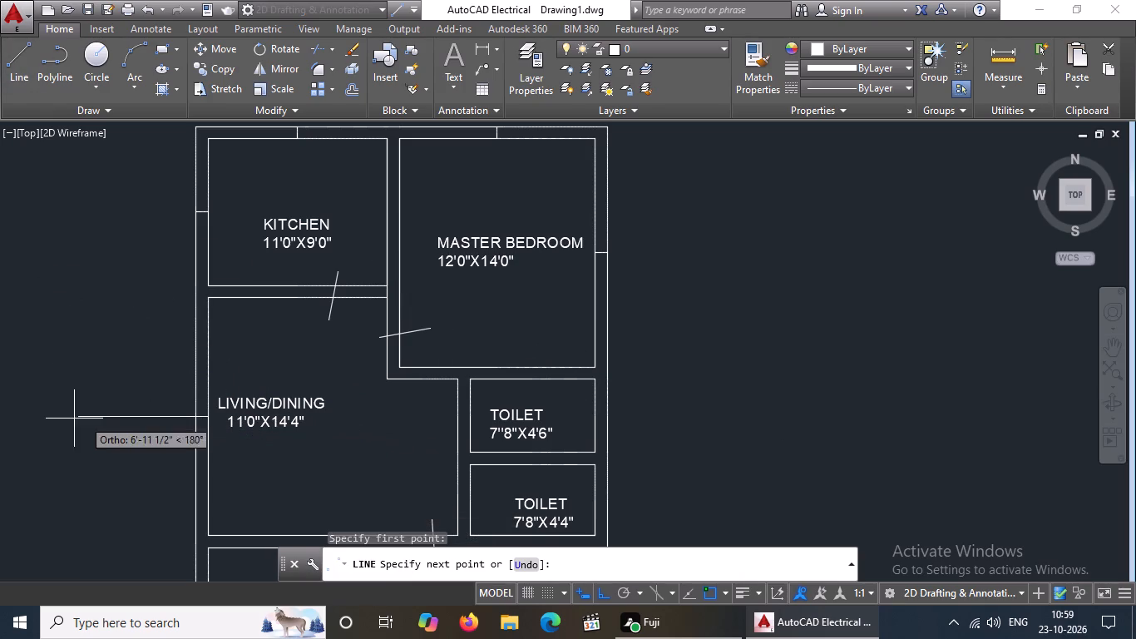
pyautogui.write('9"')
pyautogui.press('Return')
pyautogui.press('Return')
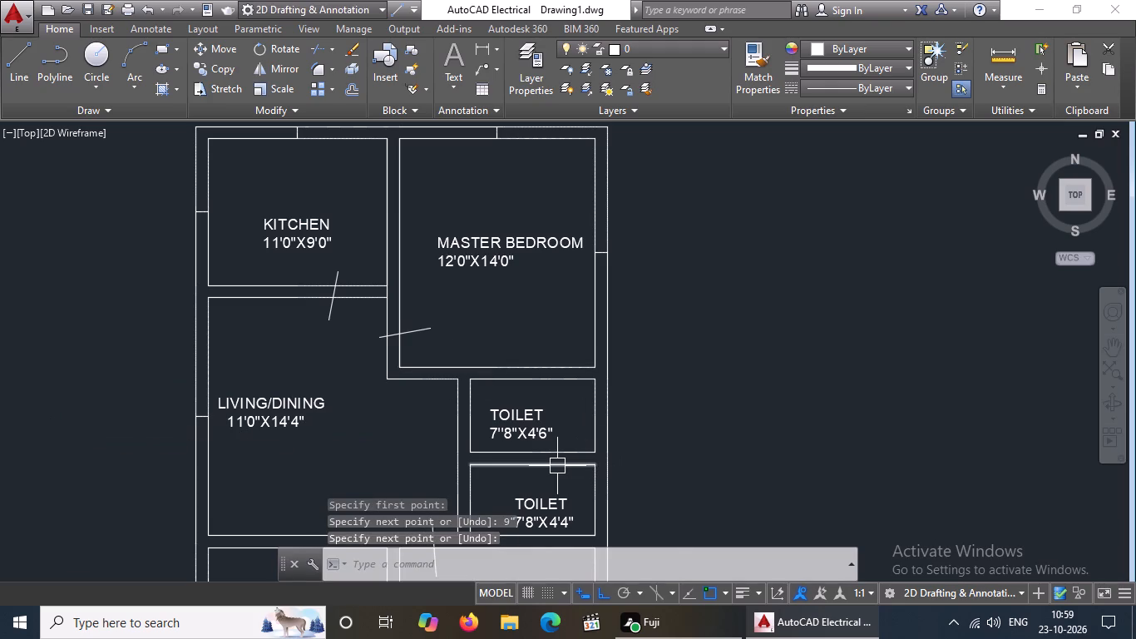
# Draw a 9" line across the east wall from the midpoint of the 7'8"X4'6" toilet's inner east edge.
pyautogui.press('l')
pyautogui.press('Return')
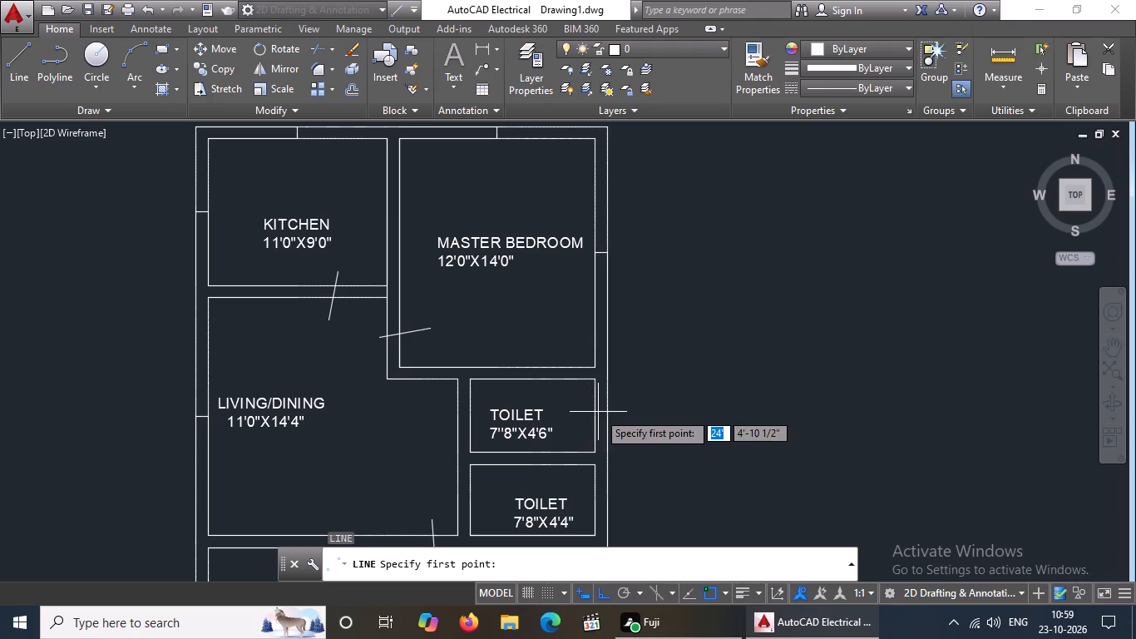
pyautogui.moveTo(595, 414); pyautogui.dragTo(608, 414)
pyautogui.write('9"')
pyautogui.press('Return')
pyautogui.press('Return')
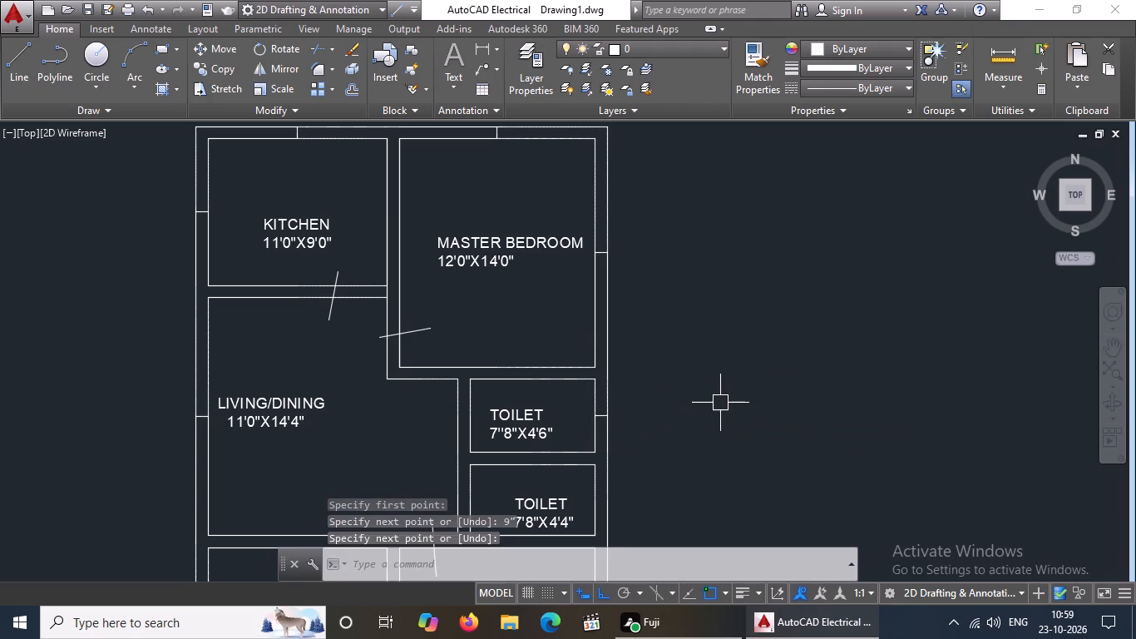
# Draw a 9" line across the east wall from the midpoint of the 7'8"X4'4" toilet's inner east edge.
pyautogui.scroll(-2, 614, 370)
pyautogui.scroll(2, 609, 438)
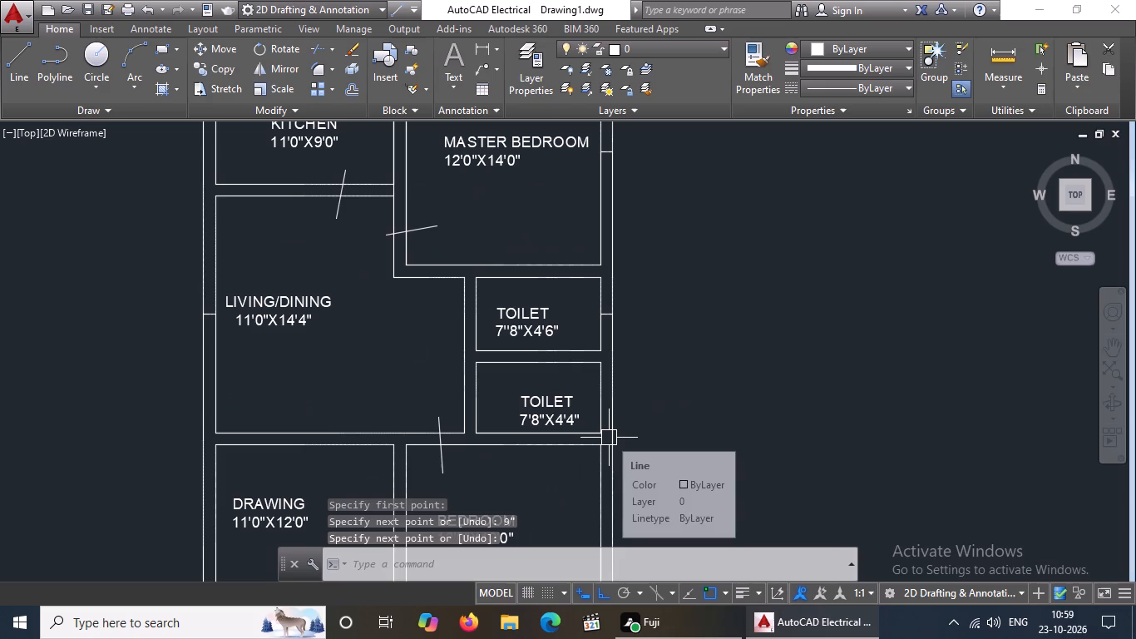
pyautogui.press('l')
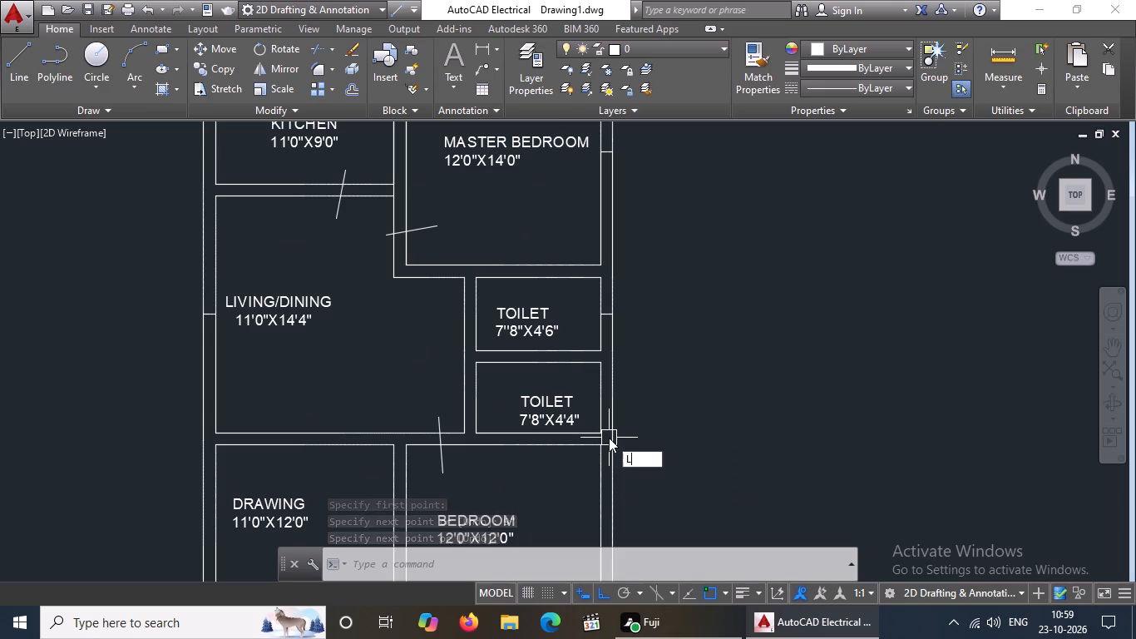
pyautogui.press('Return')
pyautogui.scroll(1, 647, 449)
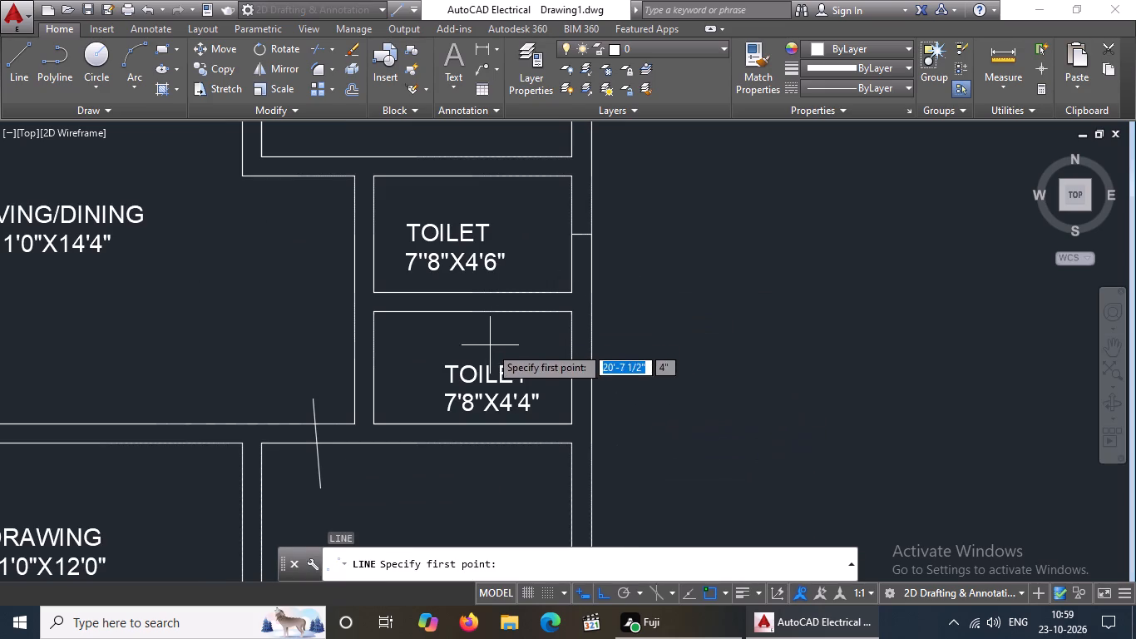
pyautogui.click(570, 364)
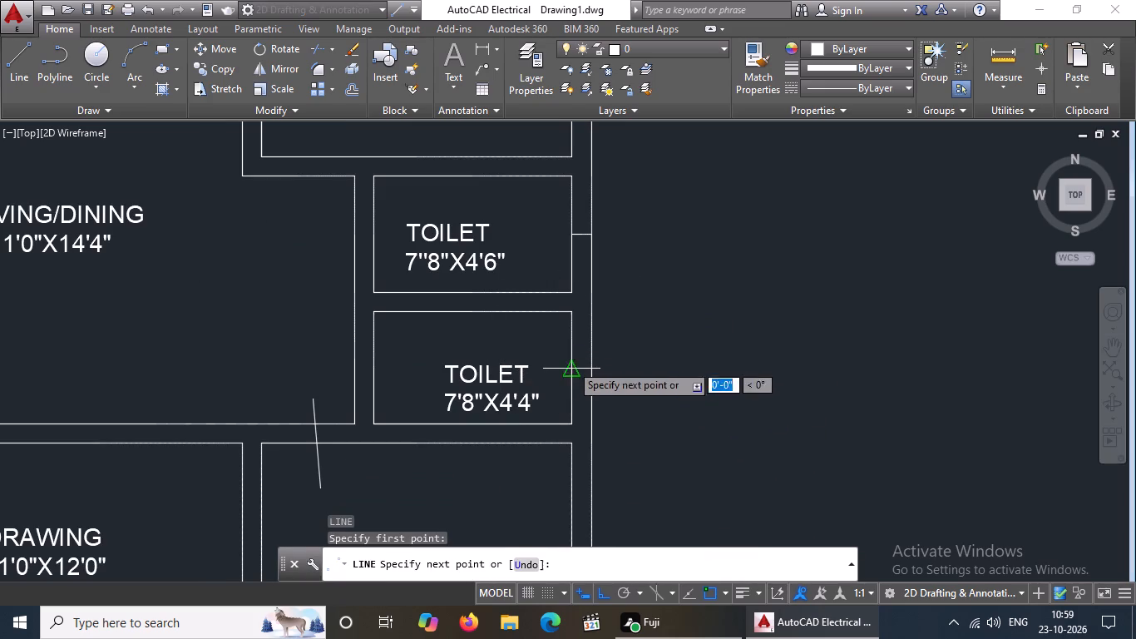
pyautogui.press('9')
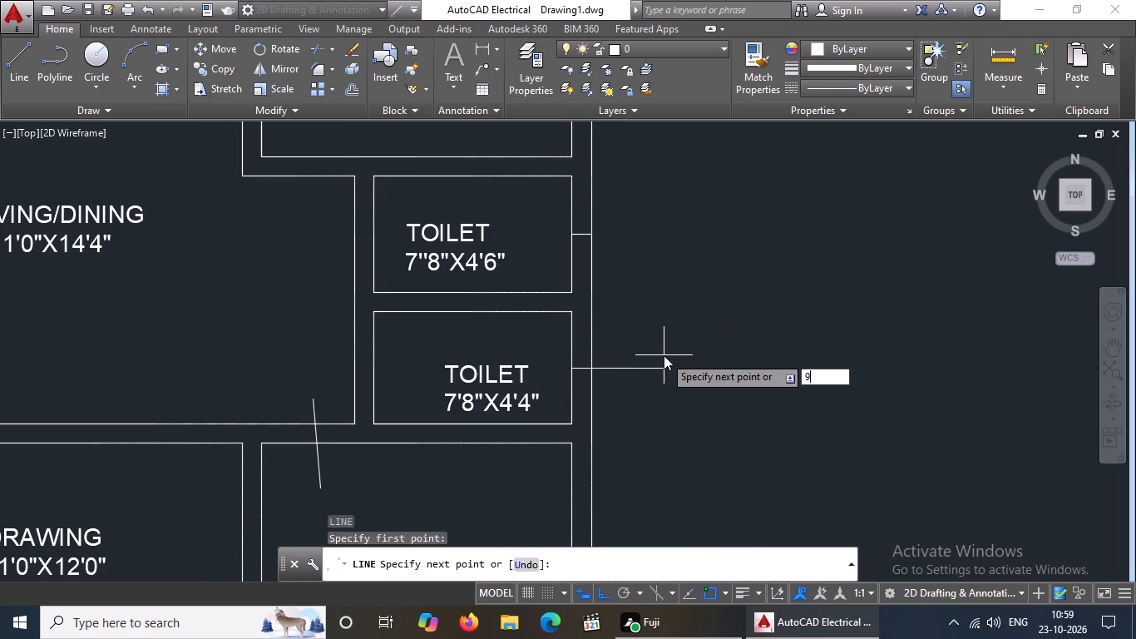
pyautogui.hotkey('shift', '"')
pyautogui.press('Return')
pyautogui.press('Return')
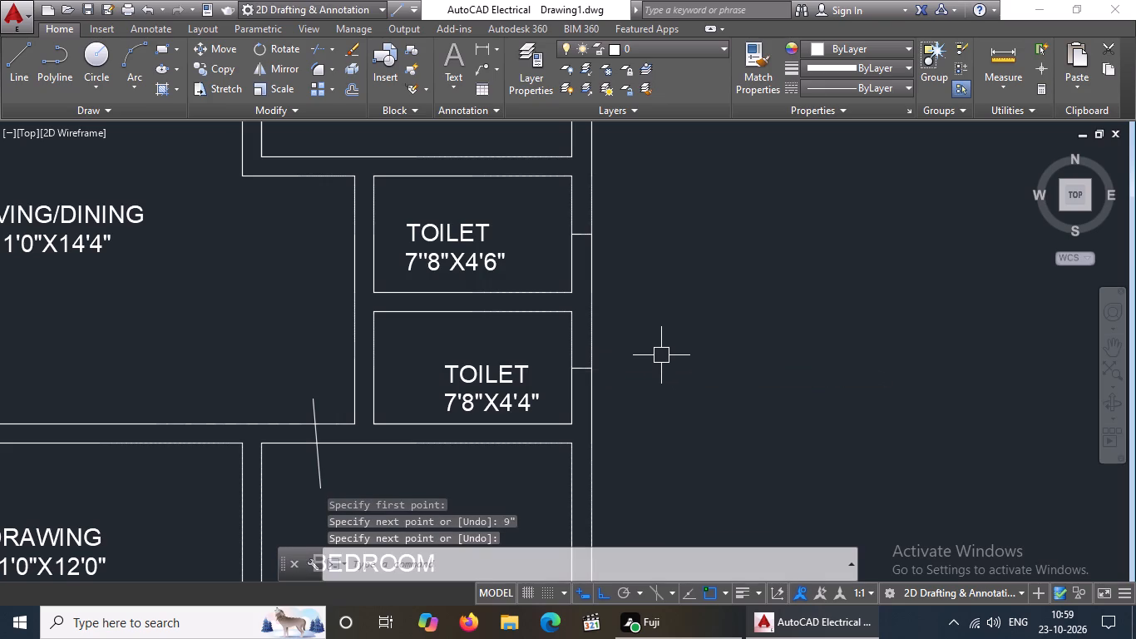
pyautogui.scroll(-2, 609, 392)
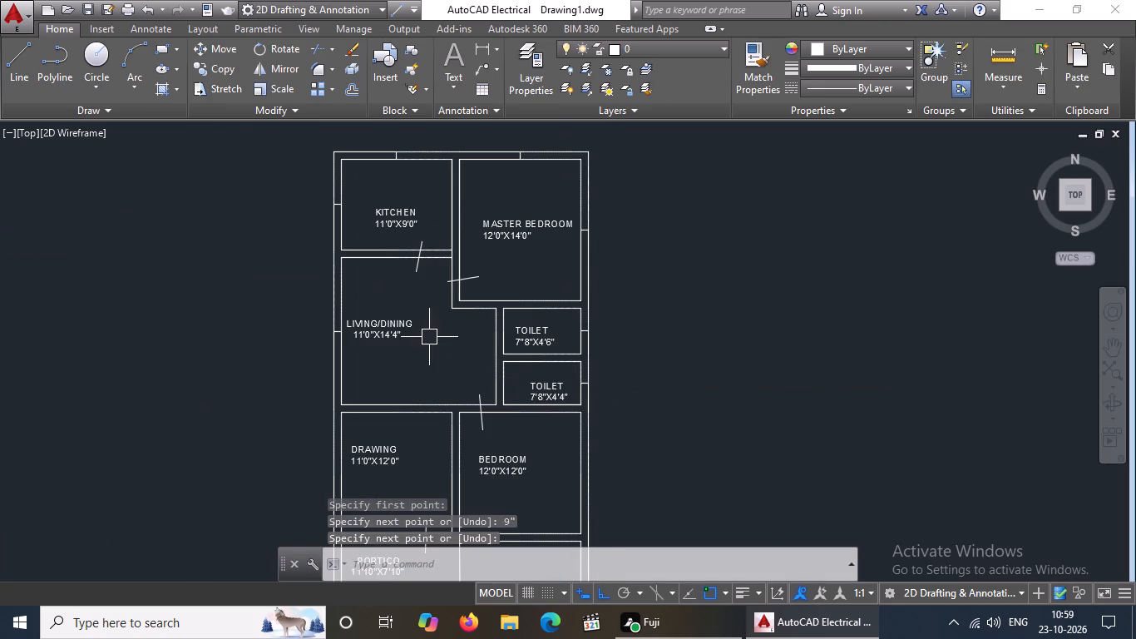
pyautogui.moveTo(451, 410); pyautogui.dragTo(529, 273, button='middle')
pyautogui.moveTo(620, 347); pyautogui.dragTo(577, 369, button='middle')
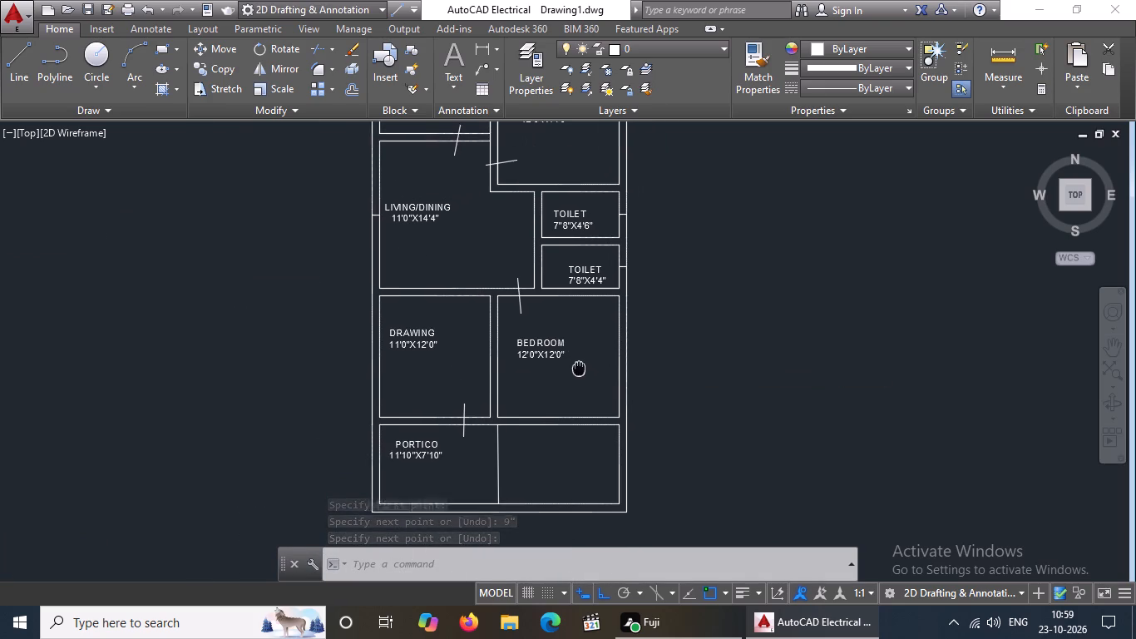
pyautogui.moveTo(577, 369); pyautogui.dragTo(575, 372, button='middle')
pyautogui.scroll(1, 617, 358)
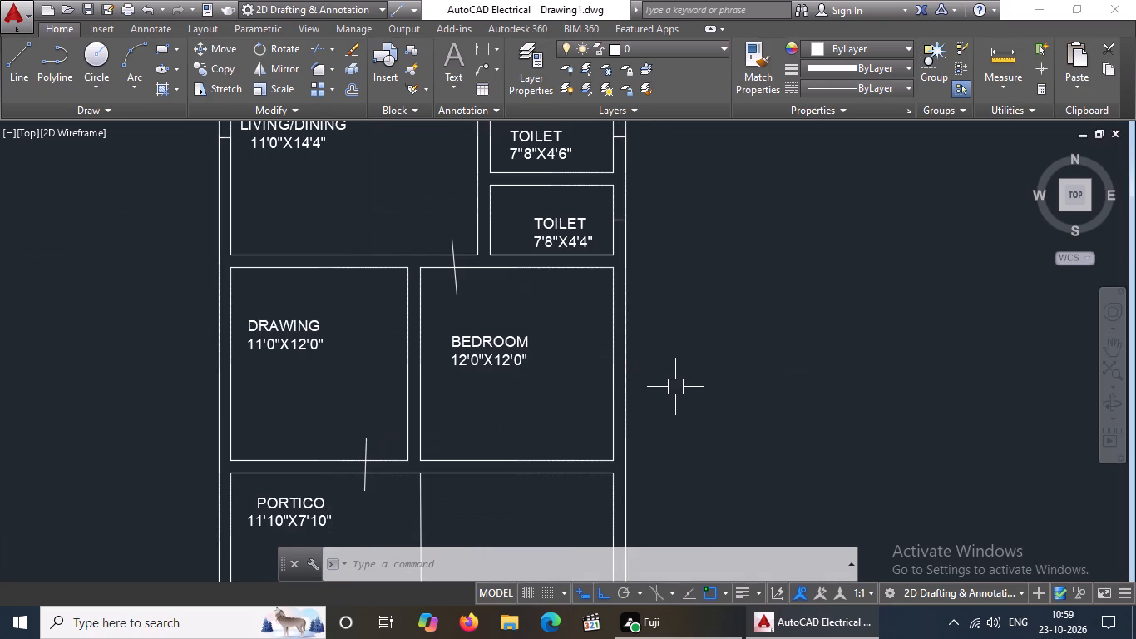
# Draw a 9" line across the east wall from the midpoint of the 12'0"X12'0" bedroom's inner east edge.
pyautogui.press('l')
pyautogui.press('Return')
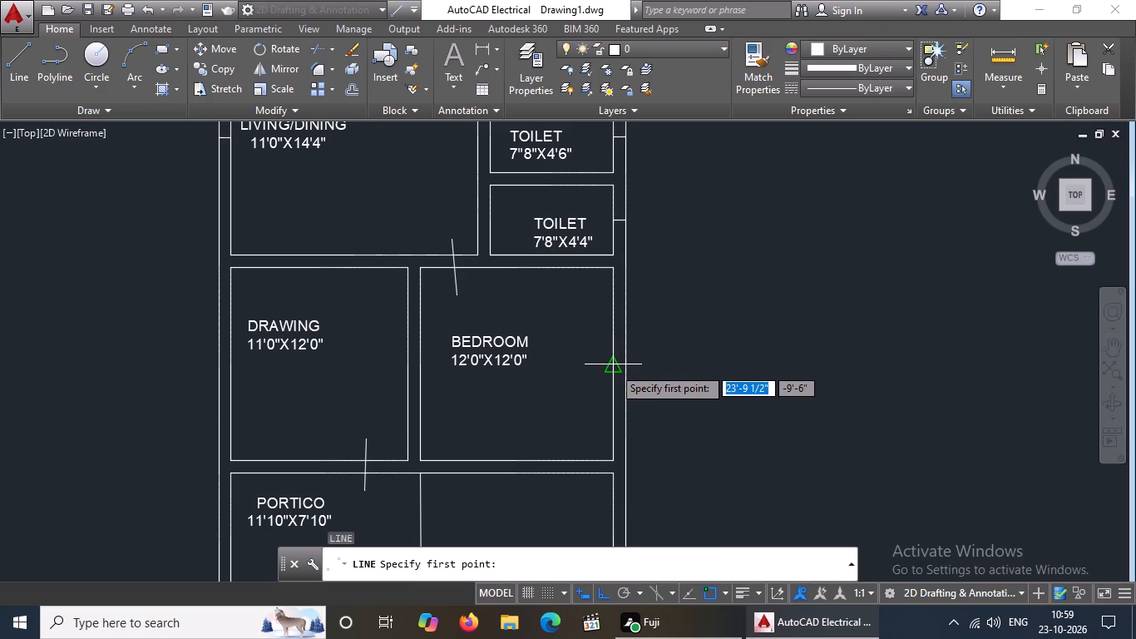
pyautogui.moveTo(613, 367); pyautogui.dragTo(670, 366)
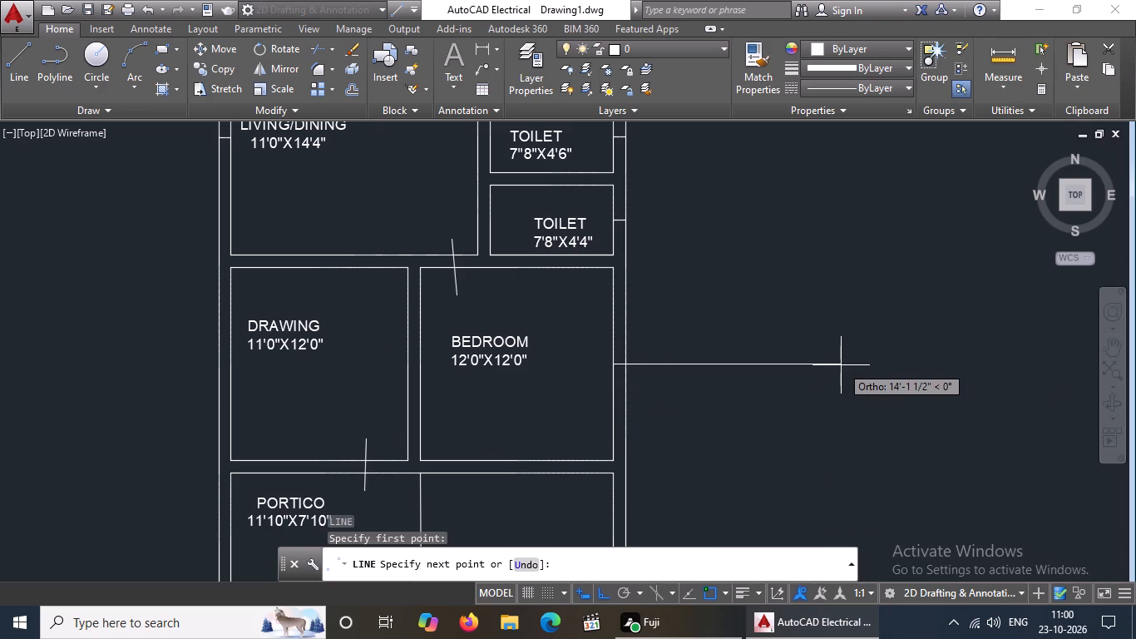
pyautogui.press('9')
pyautogui.hotkey('shift', '"')
pyautogui.press('Return')
pyautogui.press('Return')
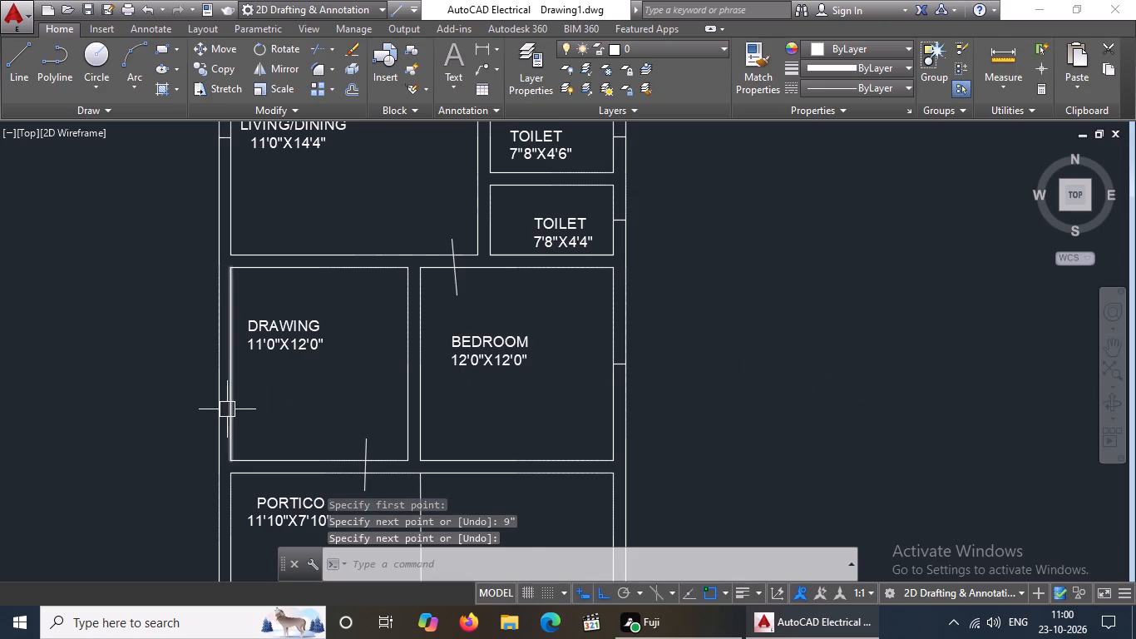
# Draw a 9" line across the west wall from the midpoint of the drawing room's inner west edge.
pyautogui.press('l')
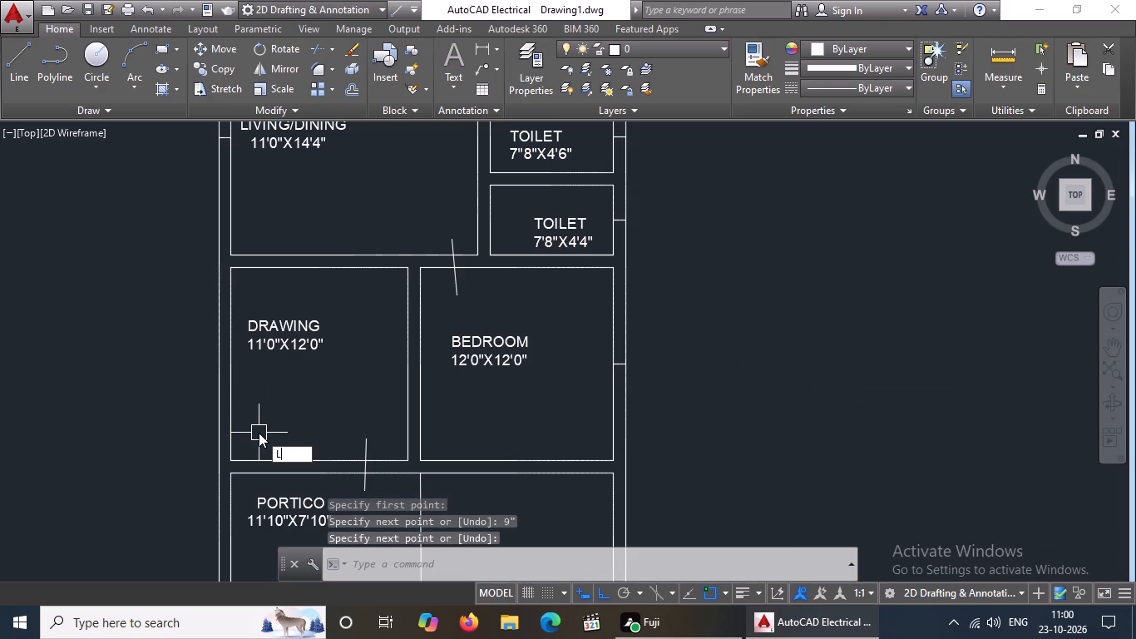
pyautogui.press('Return')
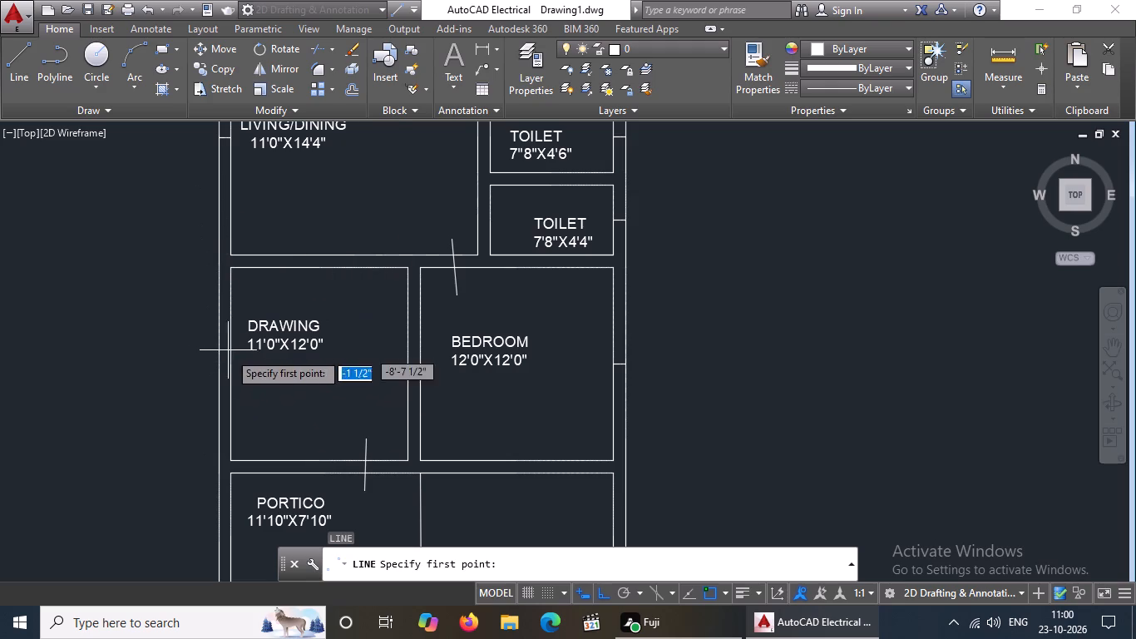
pyautogui.click(231, 369)
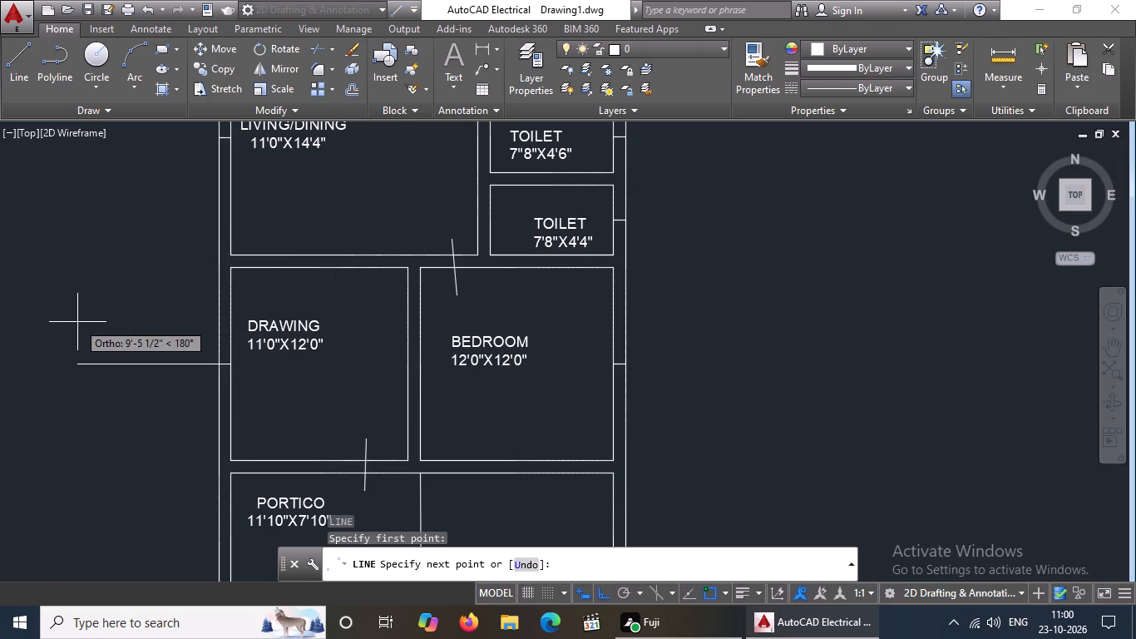
pyautogui.press('9')
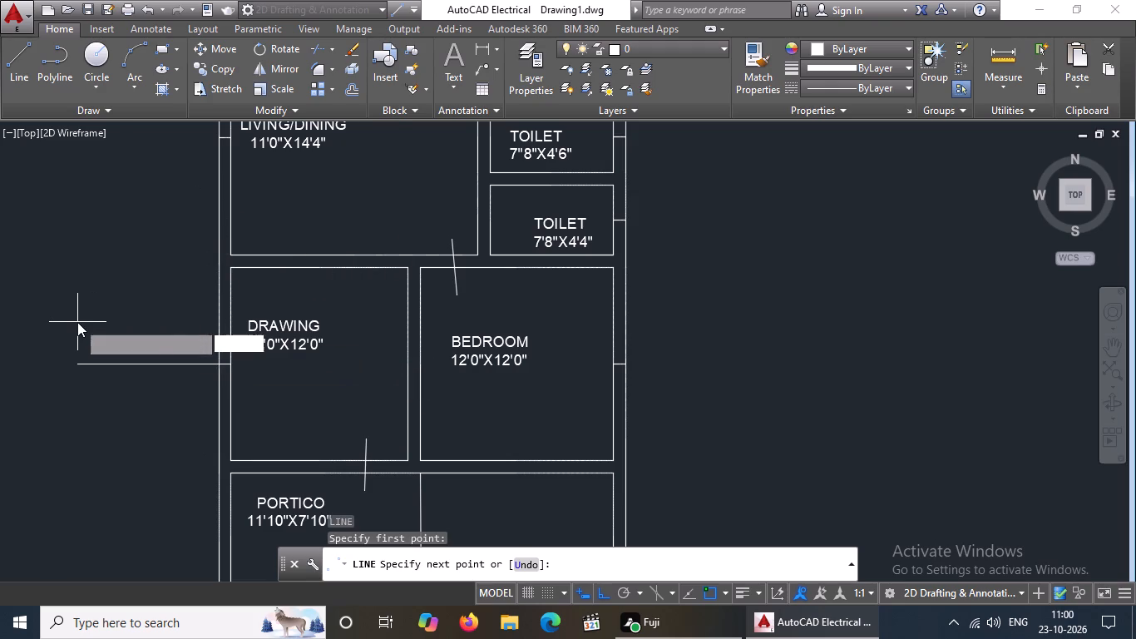
pyautogui.hotkey('shift', '"')
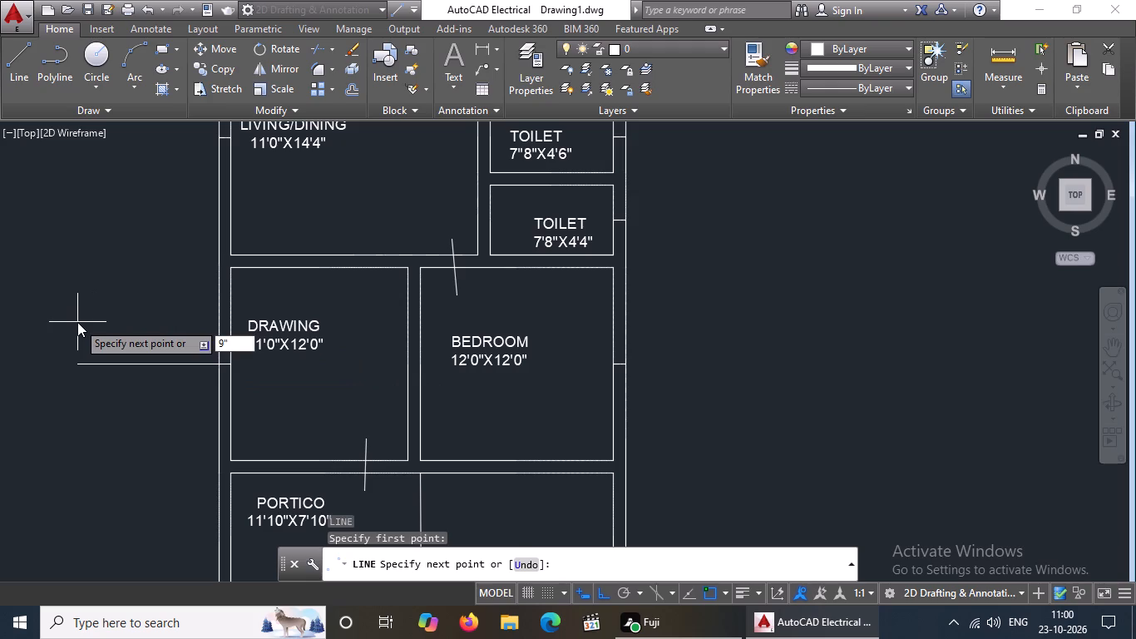
pyautogui.press('Return')
pyautogui.press('Return')
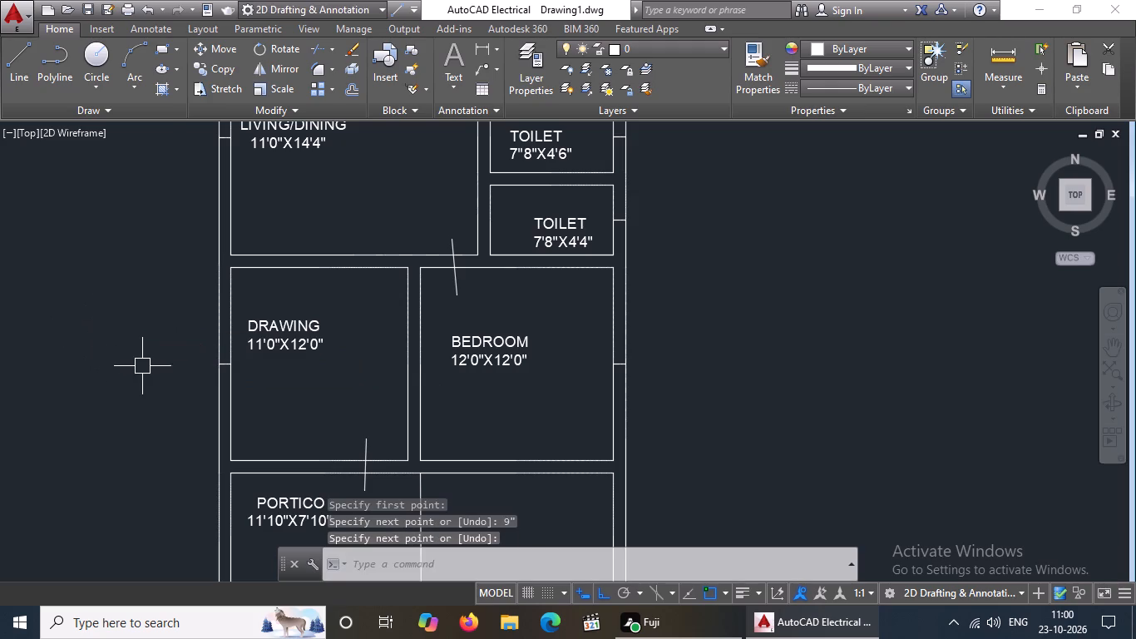
# Offset the midpoint line in the kitchen's north wall by 2' to both its west and east sides.
pyautogui.scroll(-2, 144, 367)
pyautogui.moveTo(163, 384); pyautogui.dragTo(213, 333, button='middle')
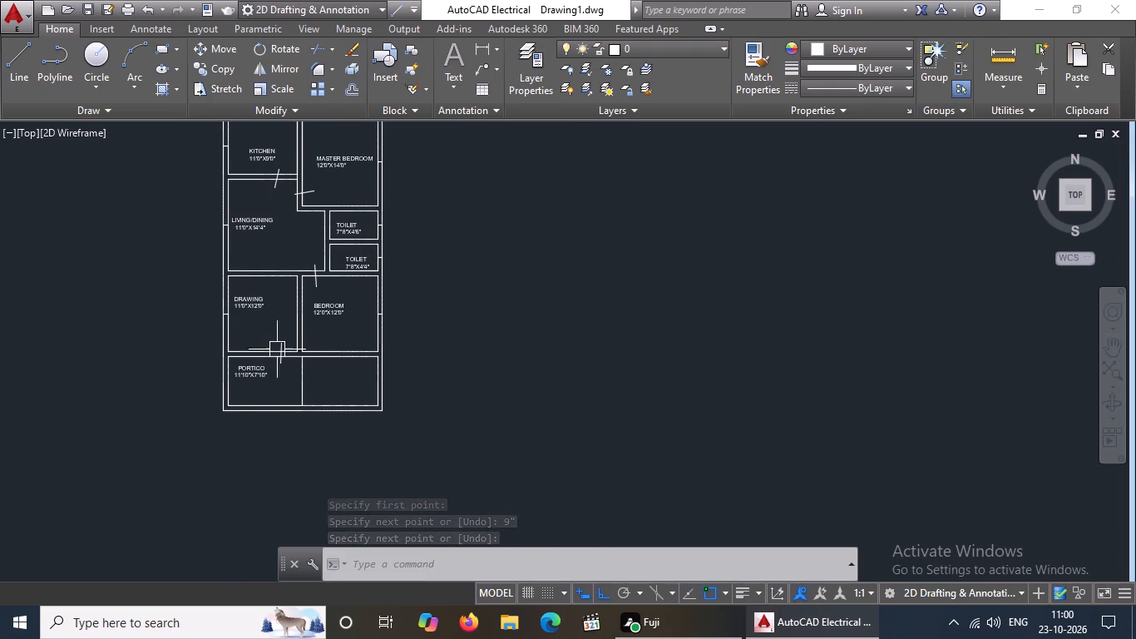
pyautogui.scroll(2, 282, 348)
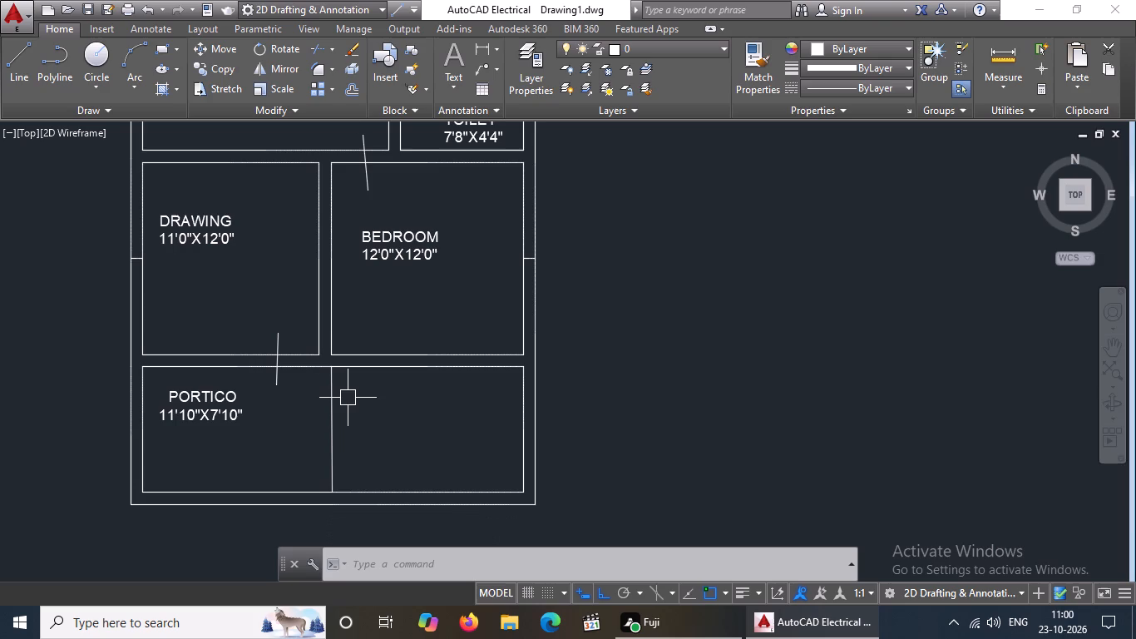
pyautogui.moveTo(341, 428); pyautogui.dragTo(338, 444, button='middle')
pyautogui.scroll(-3, 411, 335)
pyautogui.moveTo(381, 267); pyautogui.dragTo(375, 293, button='middle')
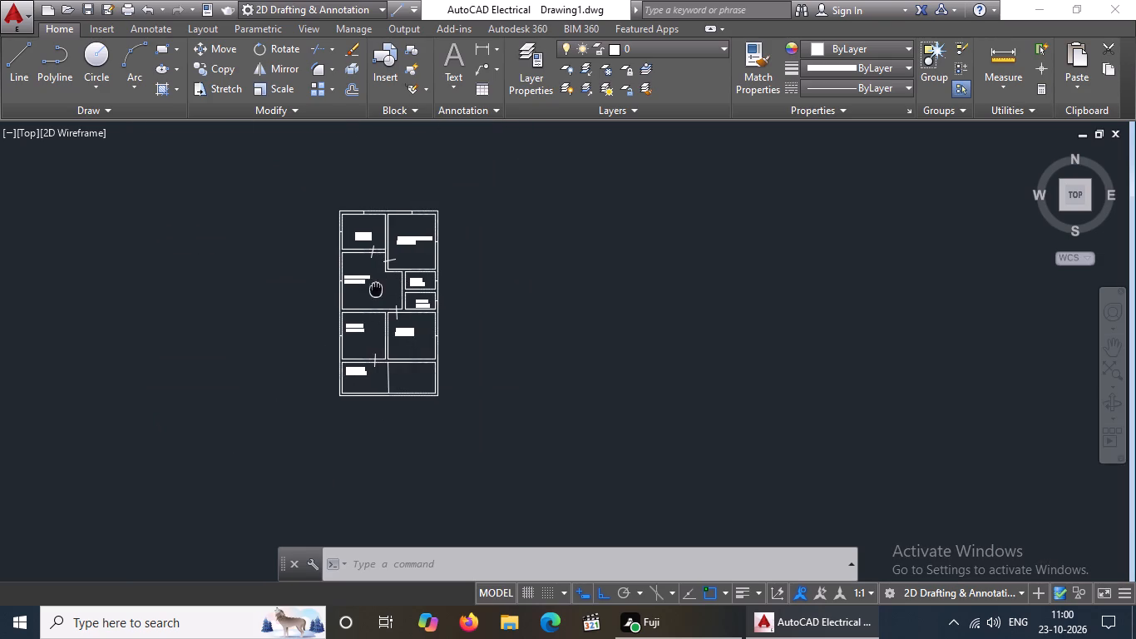
pyautogui.moveTo(375, 293); pyautogui.dragTo(371, 310, button='middle')
pyautogui.scroll(3, 362, 255)
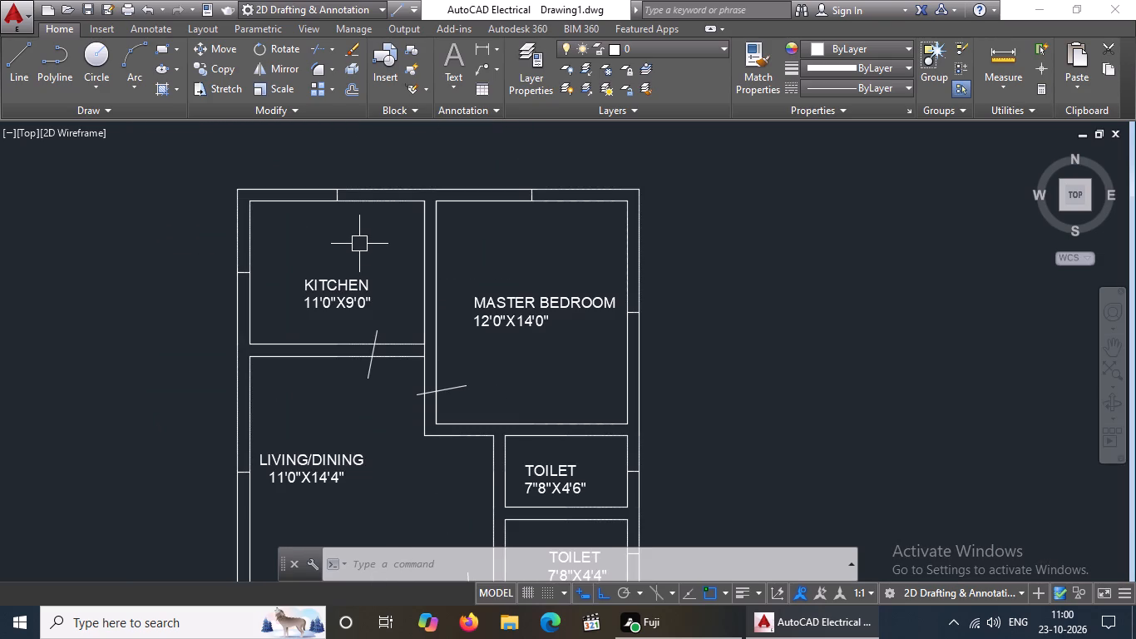
pyautogui.press('Escape')
pyautogui.press('0')
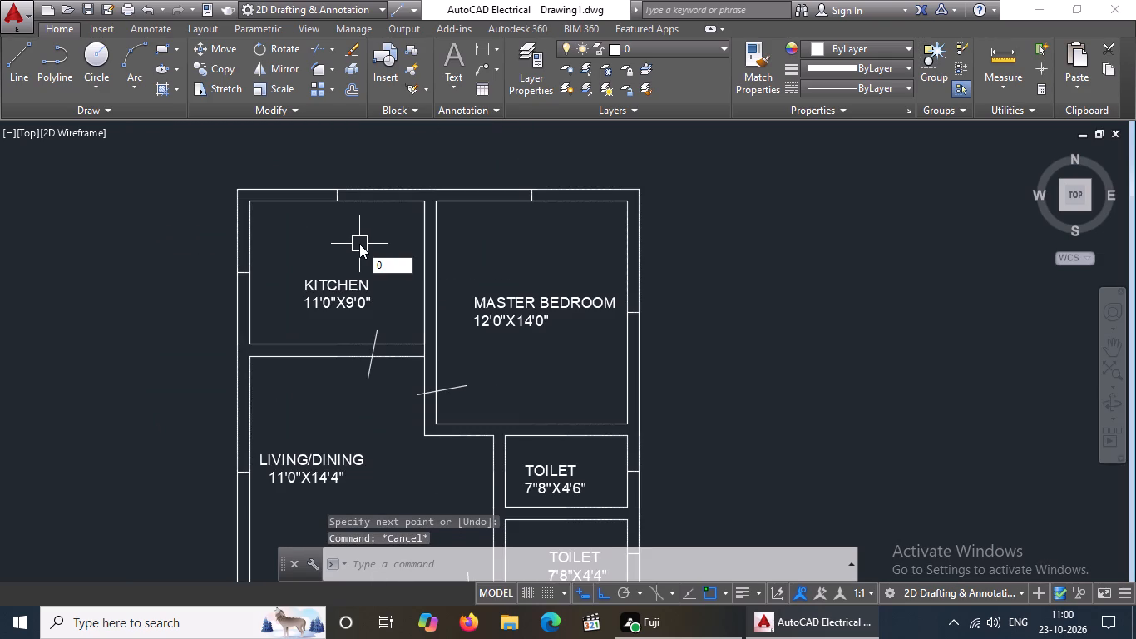
pyautogui.press('Escape')
pyautogui.press('o')
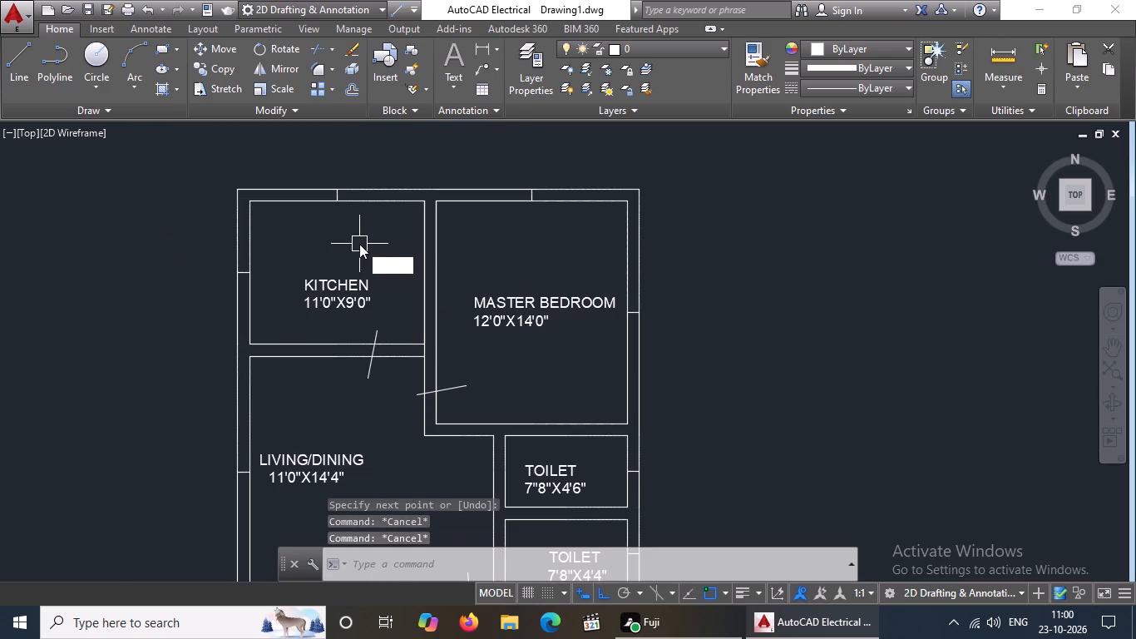
pyautogui.press('Return')
pyautogui.write("2'")
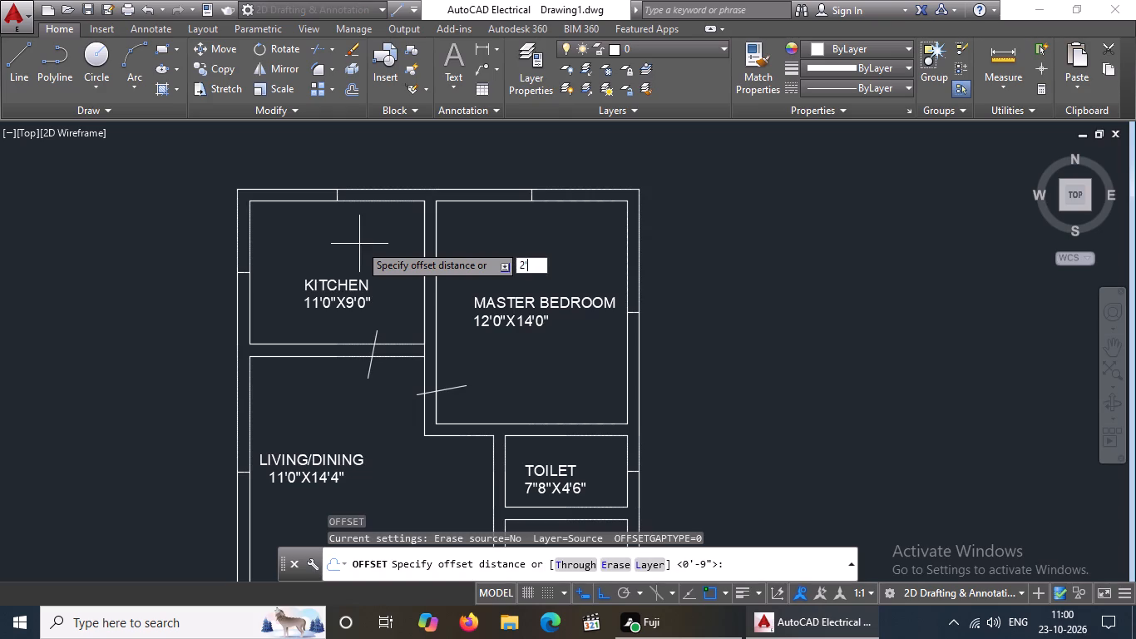
pyautogui.press('Return')
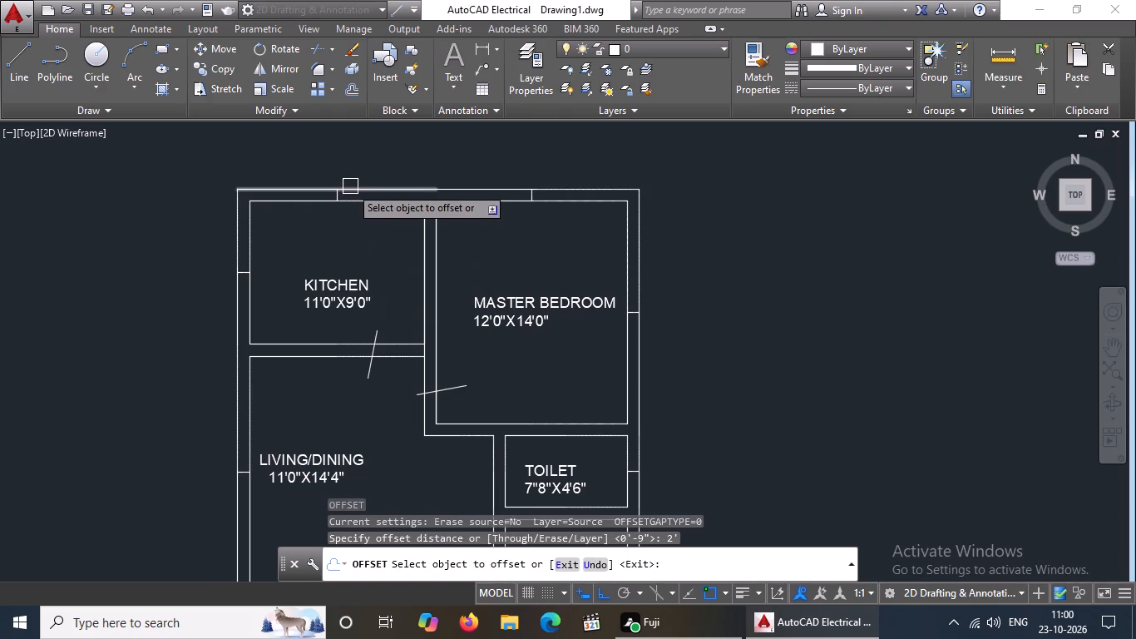
pyautogui.scroll(2, 341, 196)
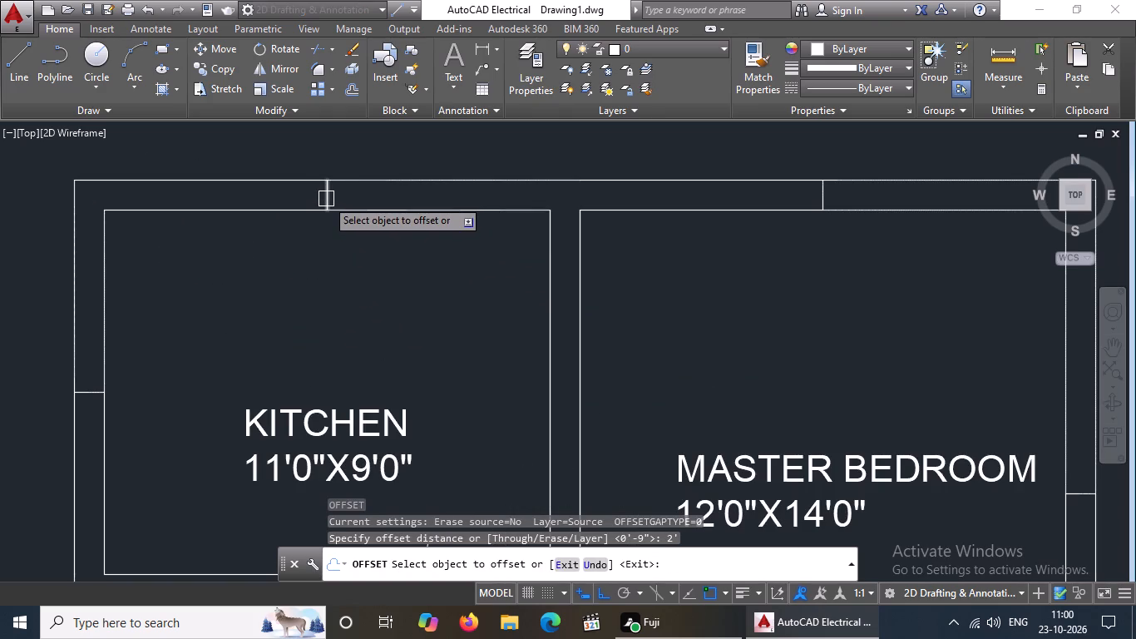
pyautogui.click(326, 199)
pyautogui.click(220, 194)
pyautogui.moveTo(331, 196); pyautogui.dragTo(353, 196)
pyautogui.click(447, 212)
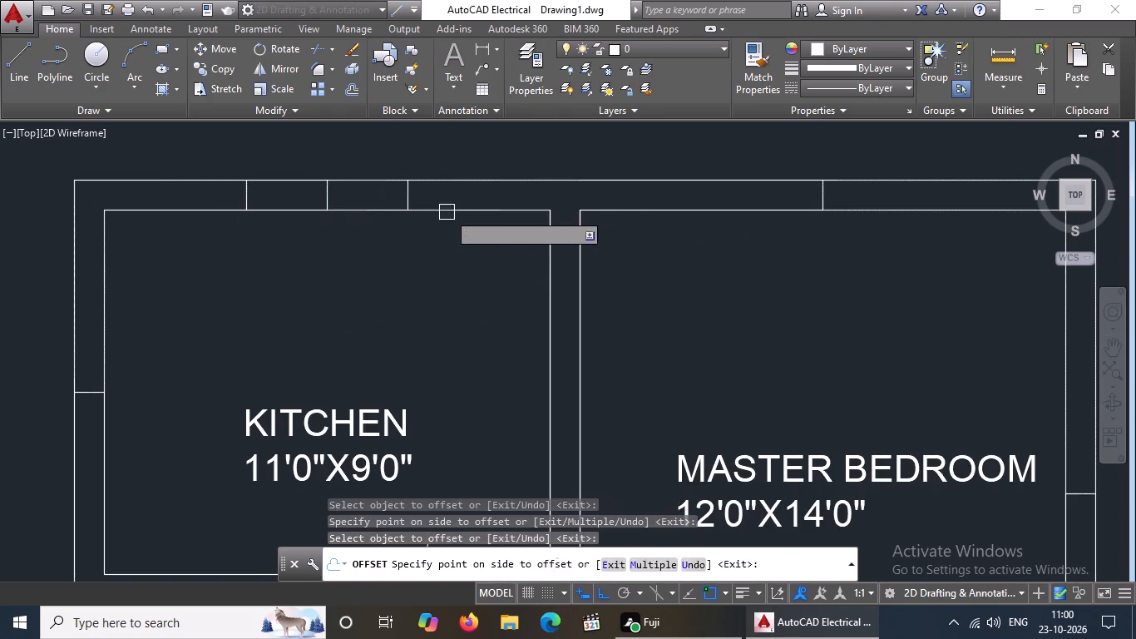
# Offset the midpoint line in the kitchen's west wall by 2' to both its north and south sides.
pyautogui.click(87, 395)
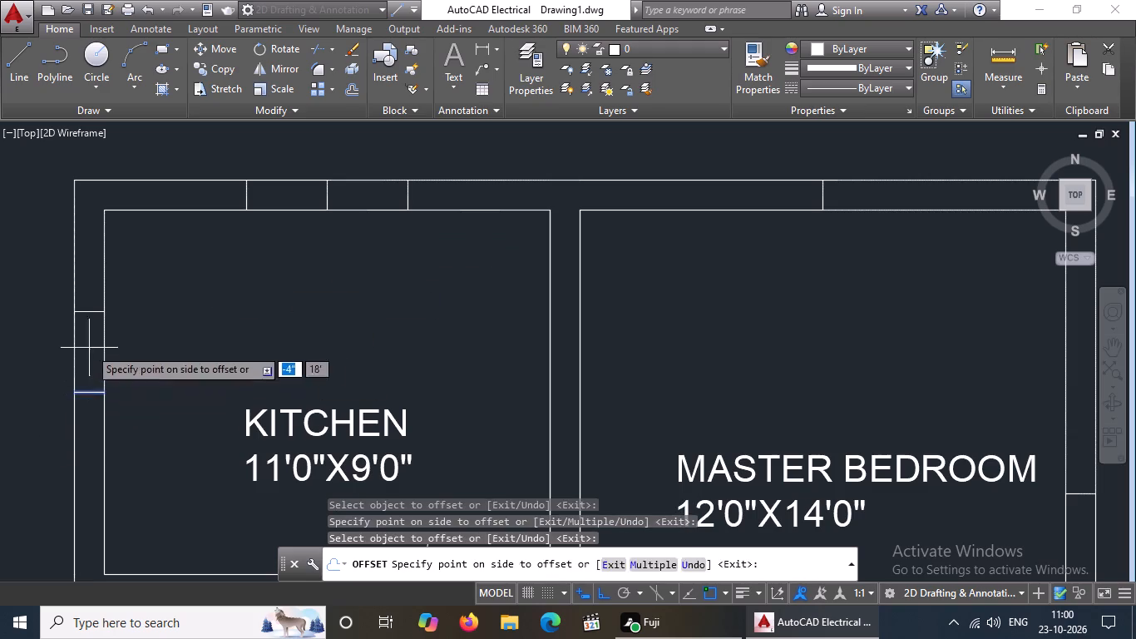
pyautogui.click(90, 345)
pyautogui.moveTo(90, 389); pyautogui.dragTo(81, 408)
pyautogui.click(67, 452)
pyautogui.scroll(-1, 143, 372)
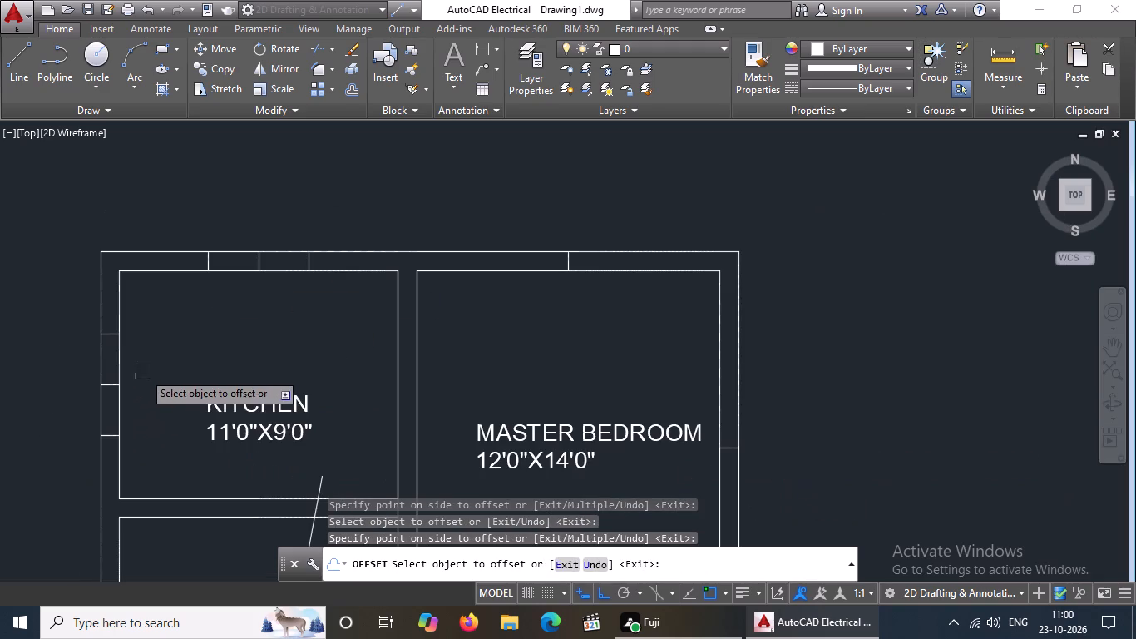
pyautogui.moveTo(155, 368); pyautogui.dragTo(200, 402, button='middle')
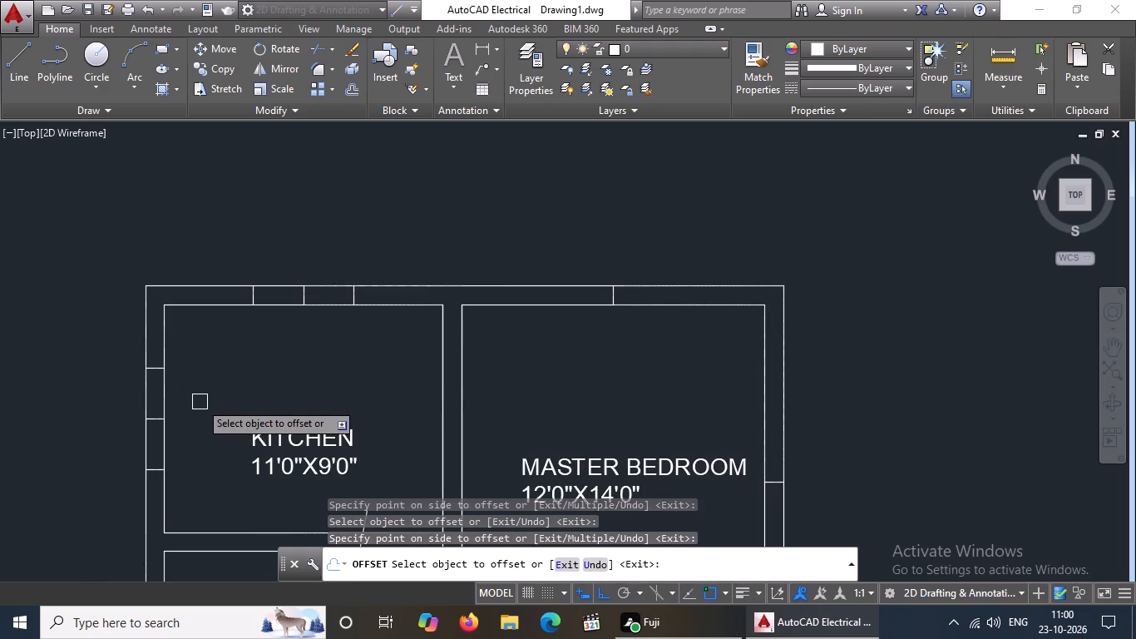
pyautogui.press('Escape')
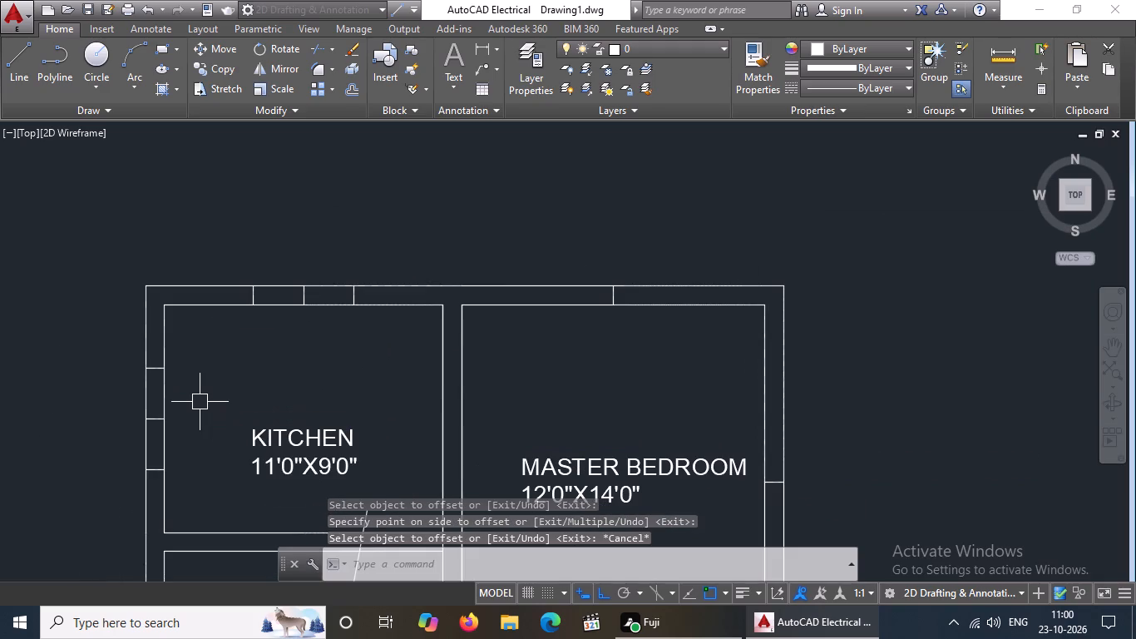
# Draw a line along the middle of the kitchen's north wall, joining the midpoints of the two outer offset lines.
pyautogui.press('l')
pyautogui.press('Return')
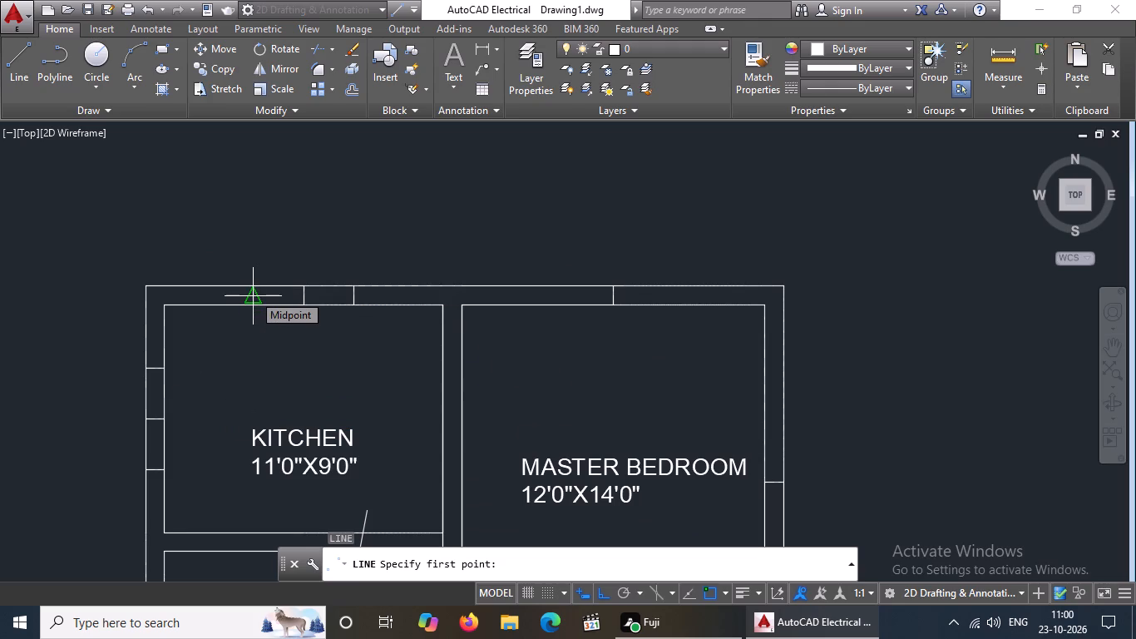
pyautogui.click(253, 294)
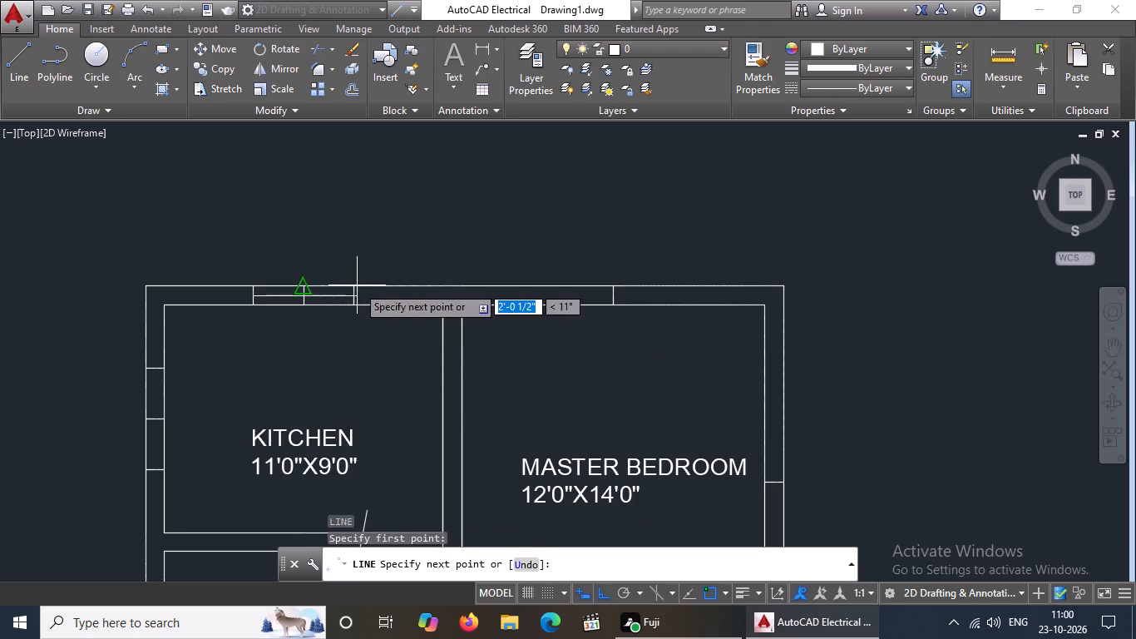
pyautogui.moveTo(354, 296); pyautogui.dragTo(410, 296)
pyautogui.press('Return')
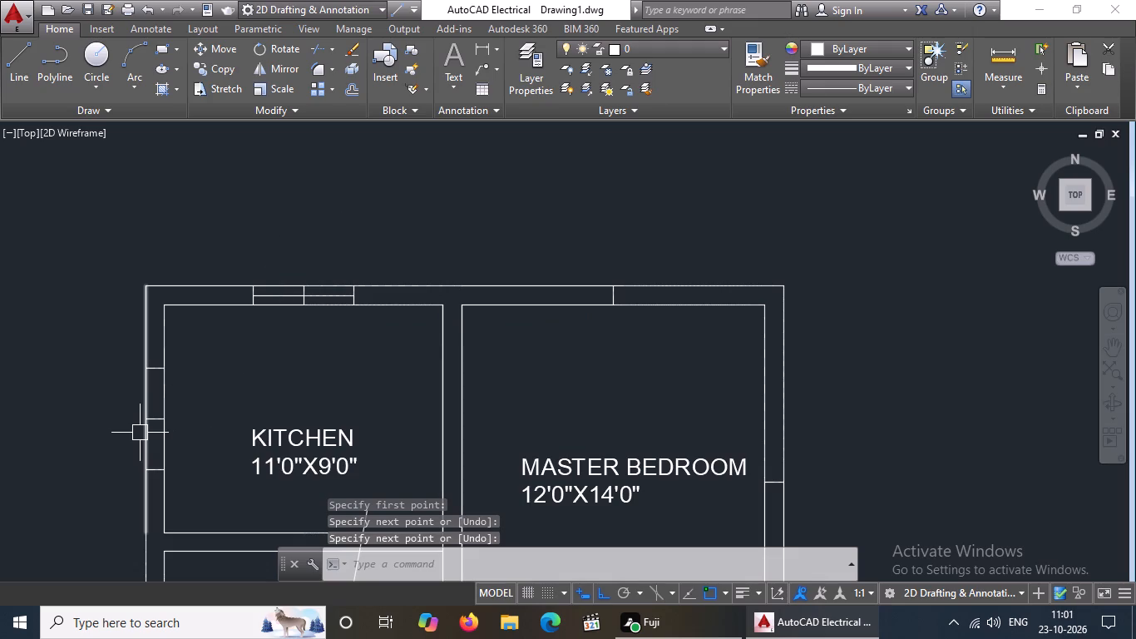
# Draw a 4'-0" line down the middle of the kitchen's west wall, joining the midpoints of the two outer offset lines.
pyautogui.press('l')
pyautogui.press('Return')
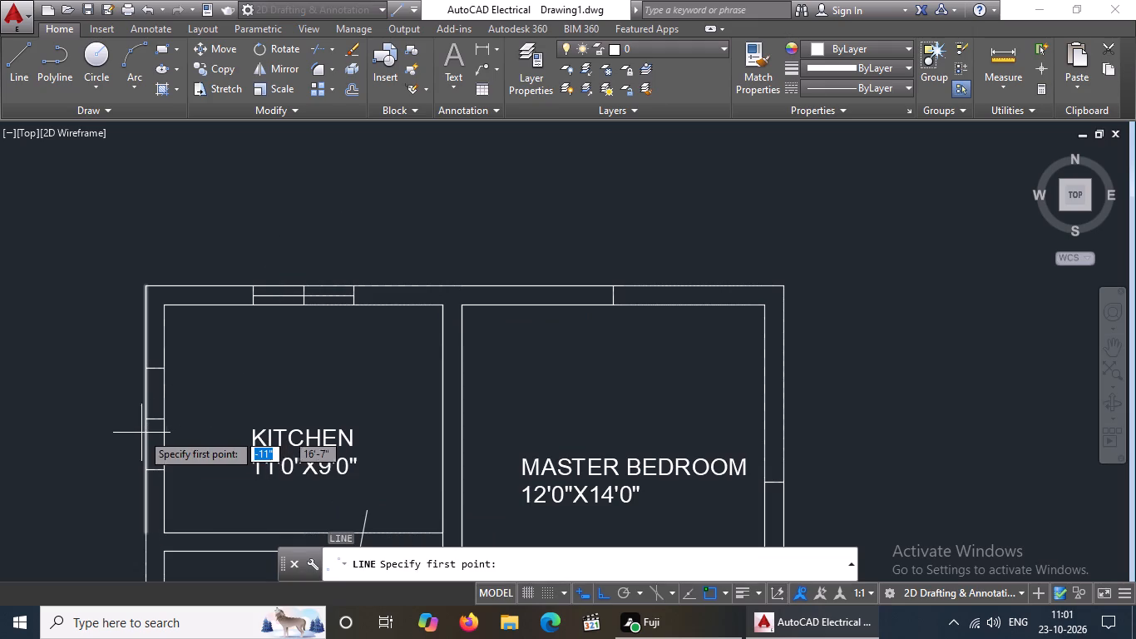
pyautogui.click(156, 368)
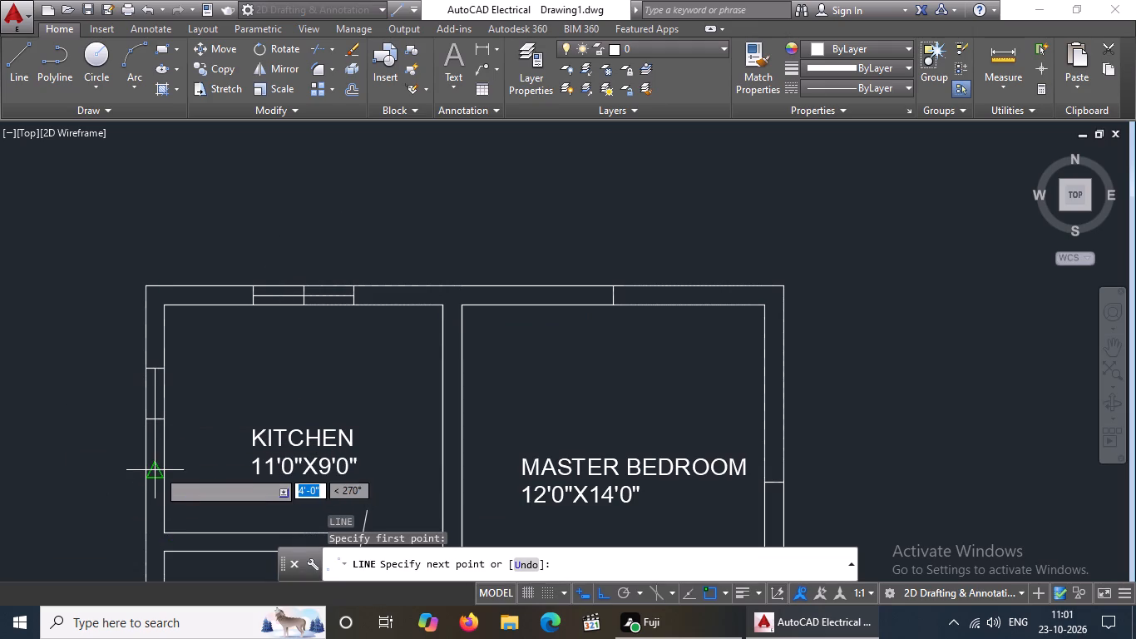
pyautogui.click(157, 469)
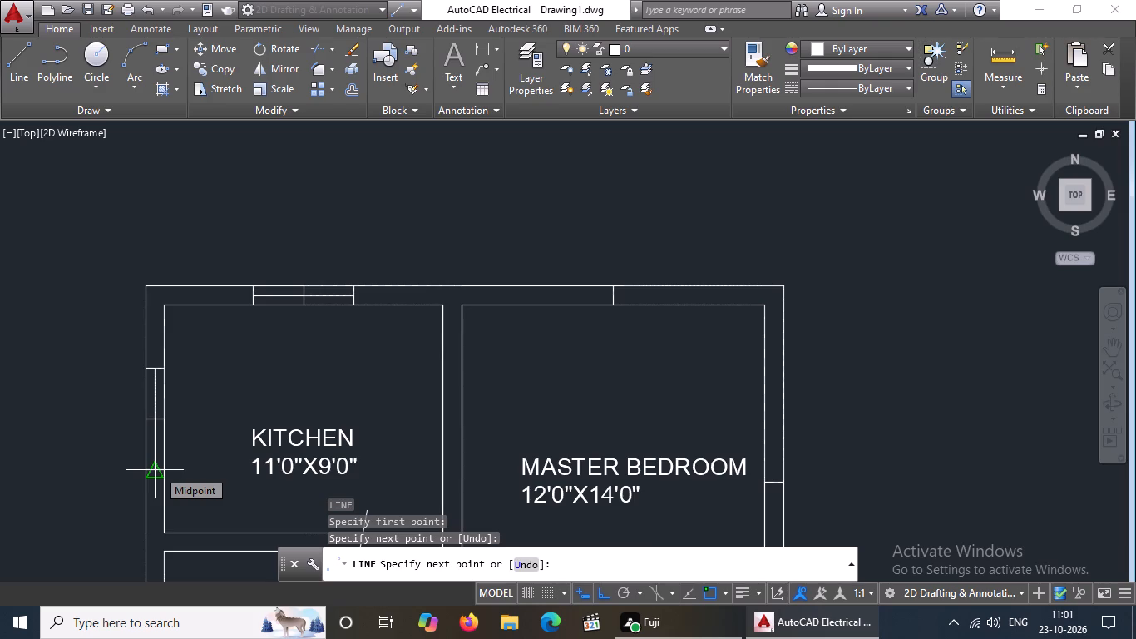
pyautogui.press('Return')
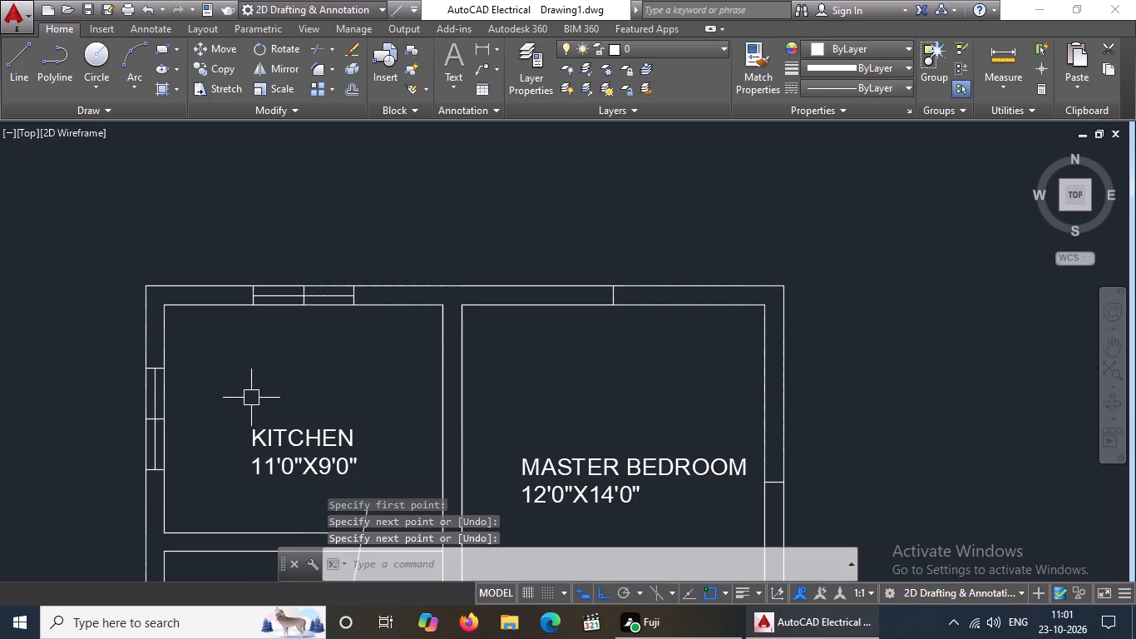
# Offset the centre line of the kitchen's north window by 1" to both its north and south sides.
pyautogui.moveTo(251, 398); pyautogui.dragTo(288, 387, button='middle')
pyautogui.scroll(1, 288, 387)
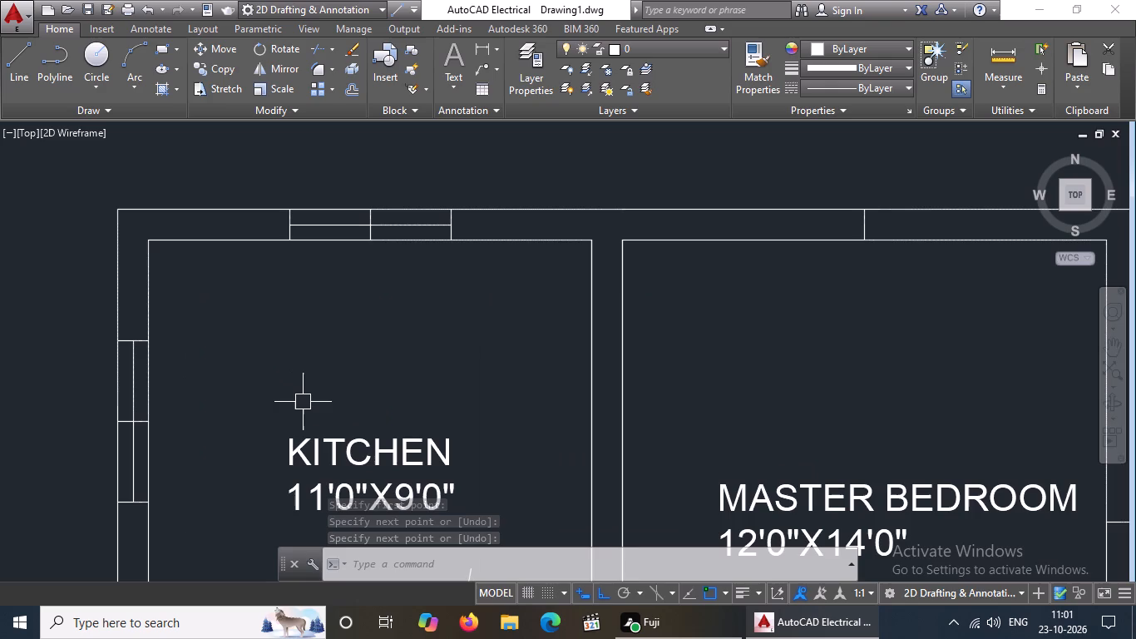
pyautogui.press('Escape')
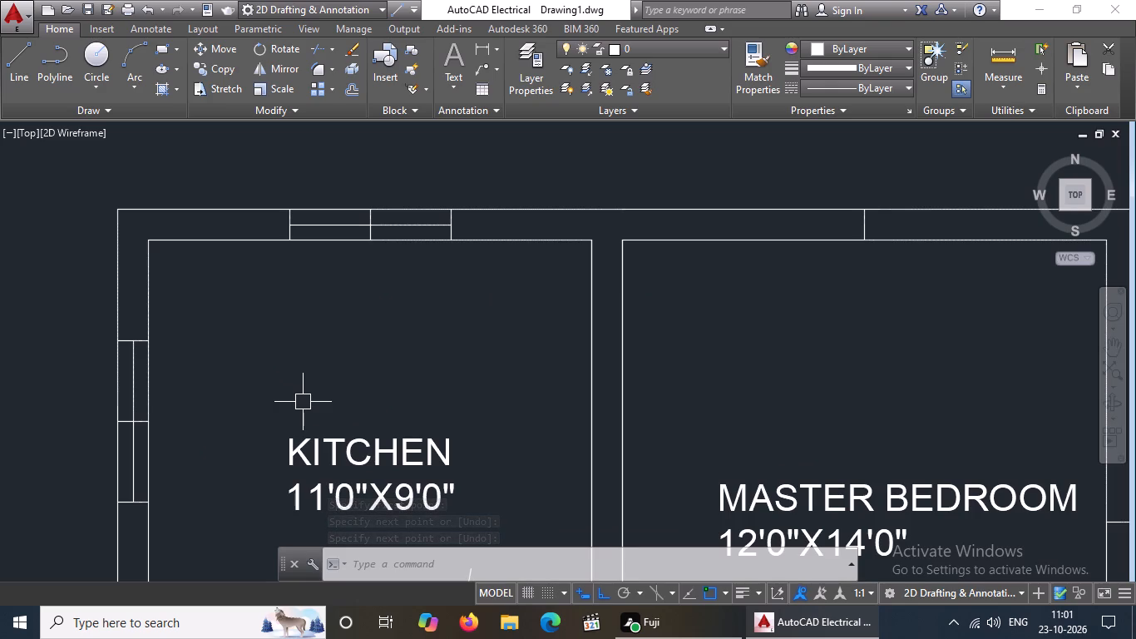
pyautogui.press('o')
pyautogui.press('Return')
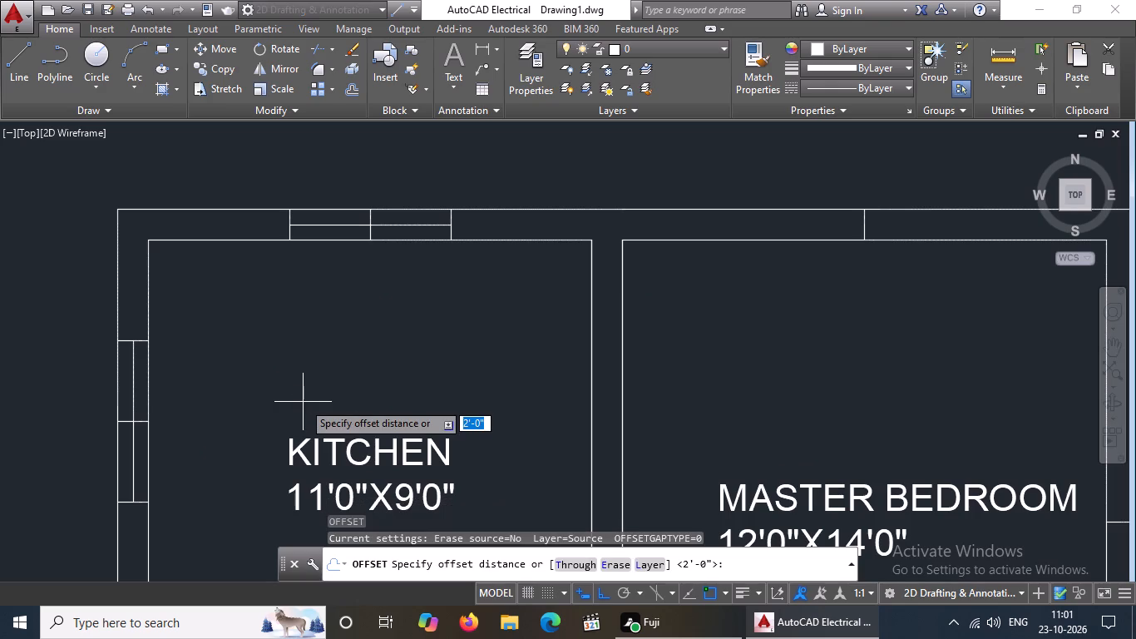
pyautogui.press('1')
pyautogui.hotkey('shift', '"')
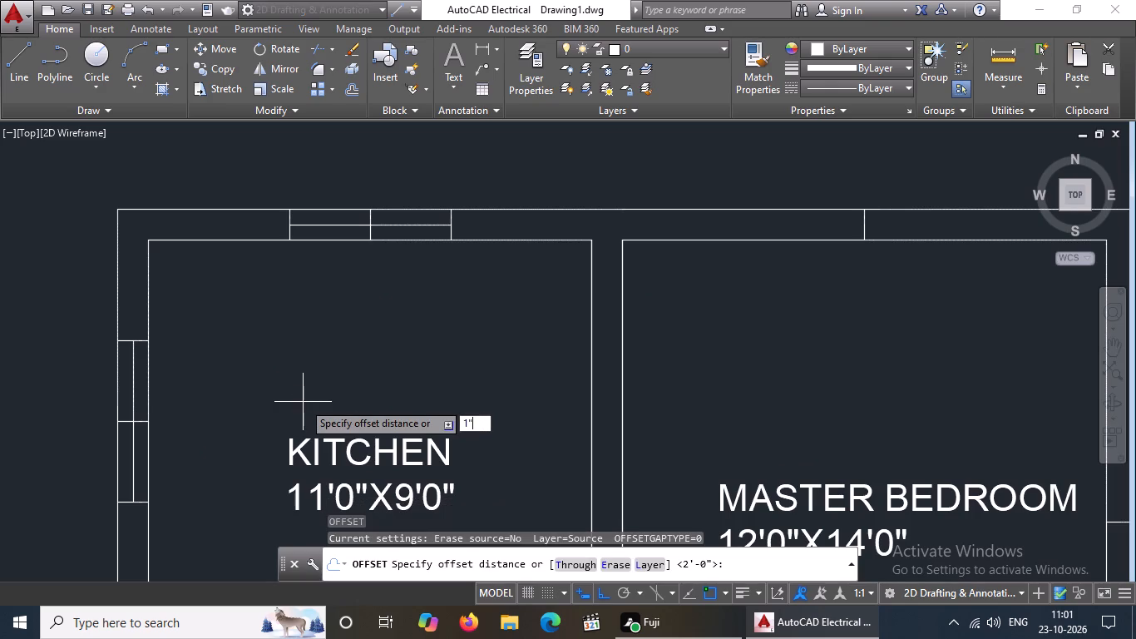
pyautogui.press('Return')
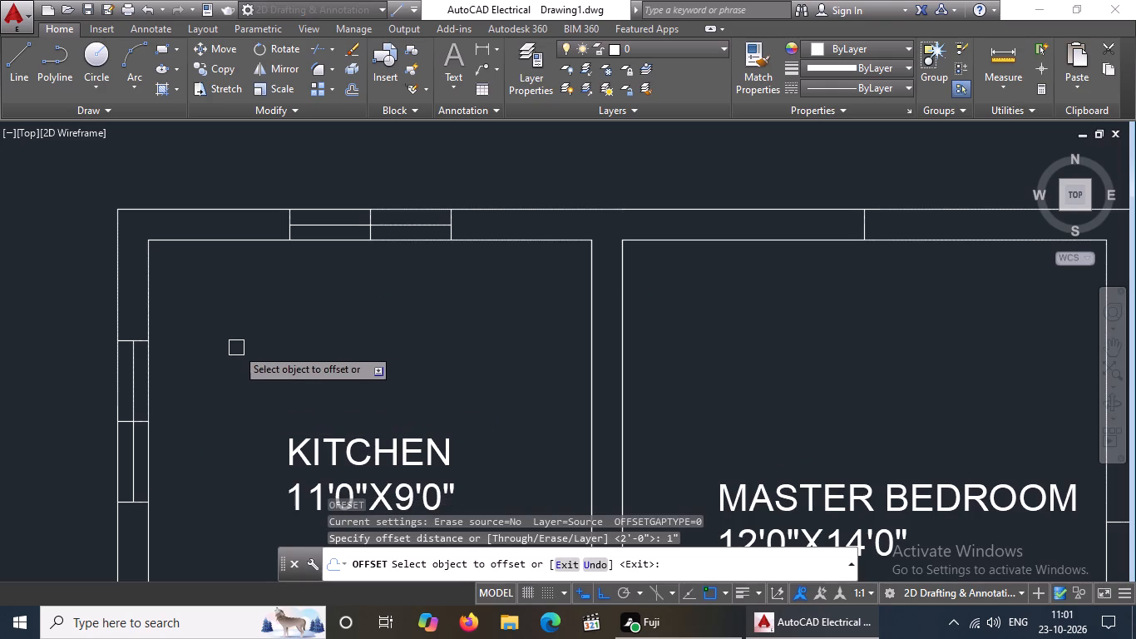
pyautogui.scroll(1, 338, 225)
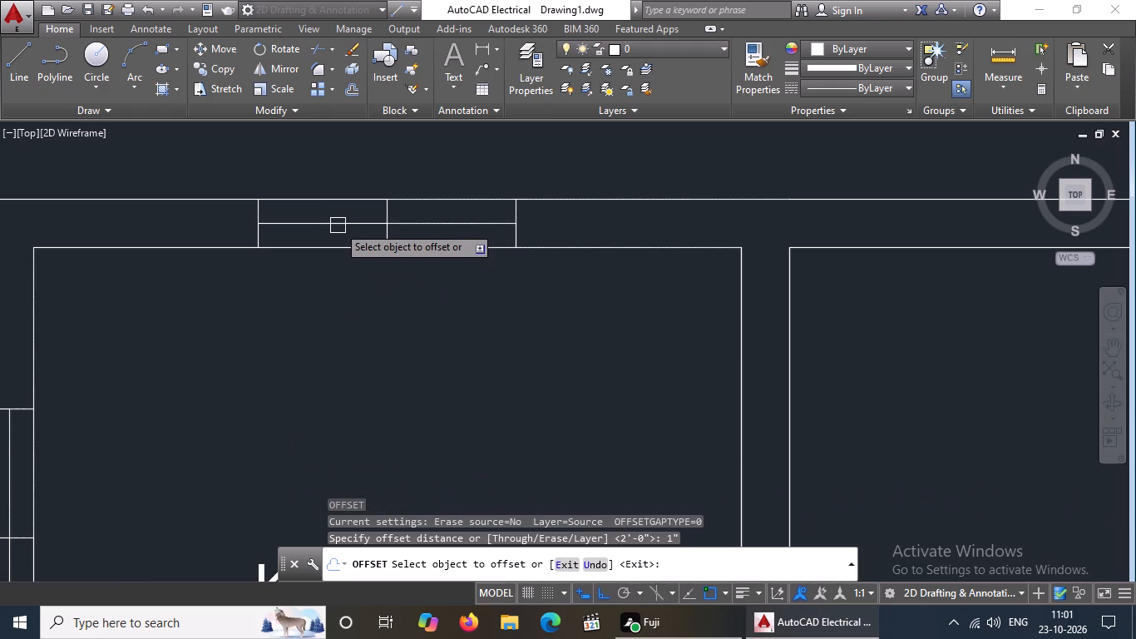
pyautogui.moveTo(338, 224); pyautogui.dragTo(341, 216)
pyautogui.click(351, 182)
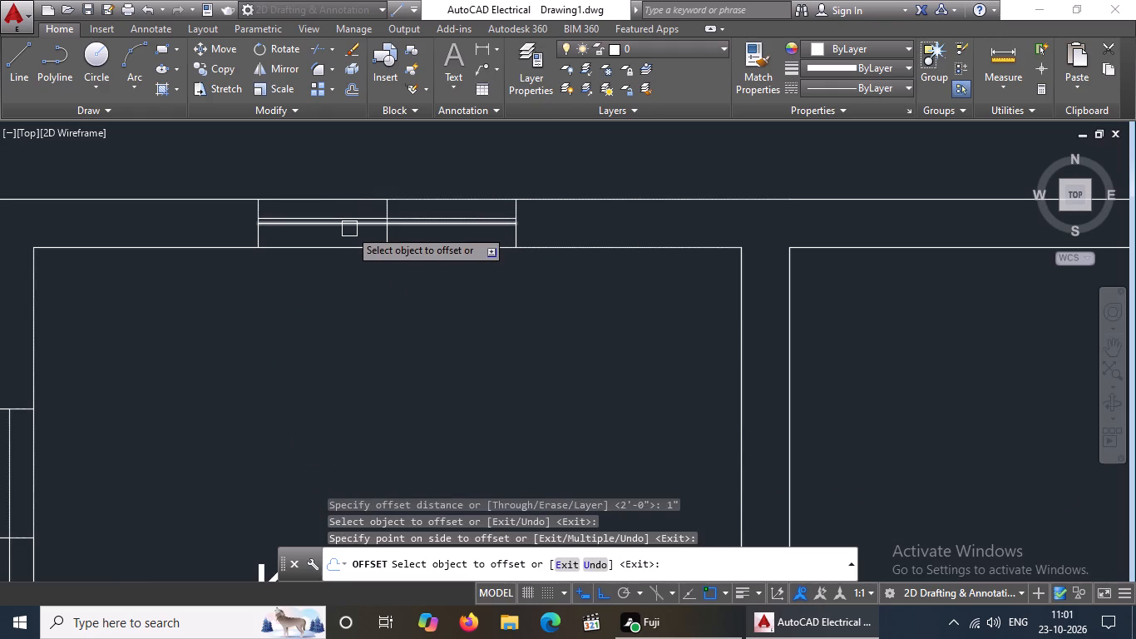
pyautogui.click(349, 229)
pyautogui.click(352, 245)
# Offset the centre line of the kitchen's west window by 1" to both its west and east sides.
pyautogui.scroll(-2, 276, 276)
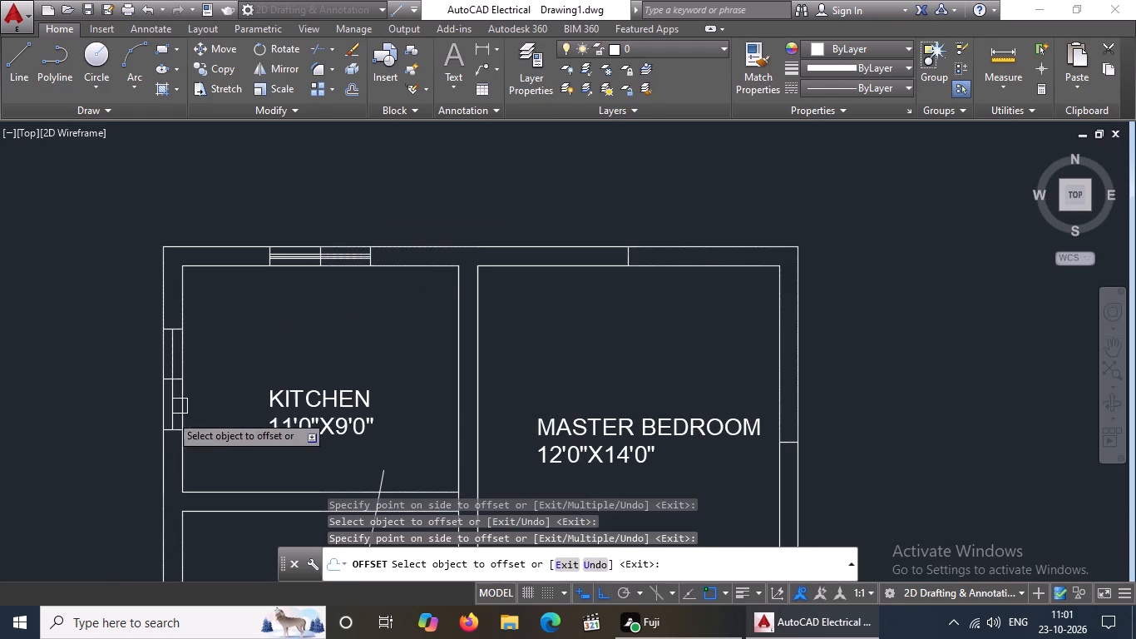
pyautogui.scroll(2, 194, 390)
pyautogui.click(131, 412)
pyautogui.click(93, 430)
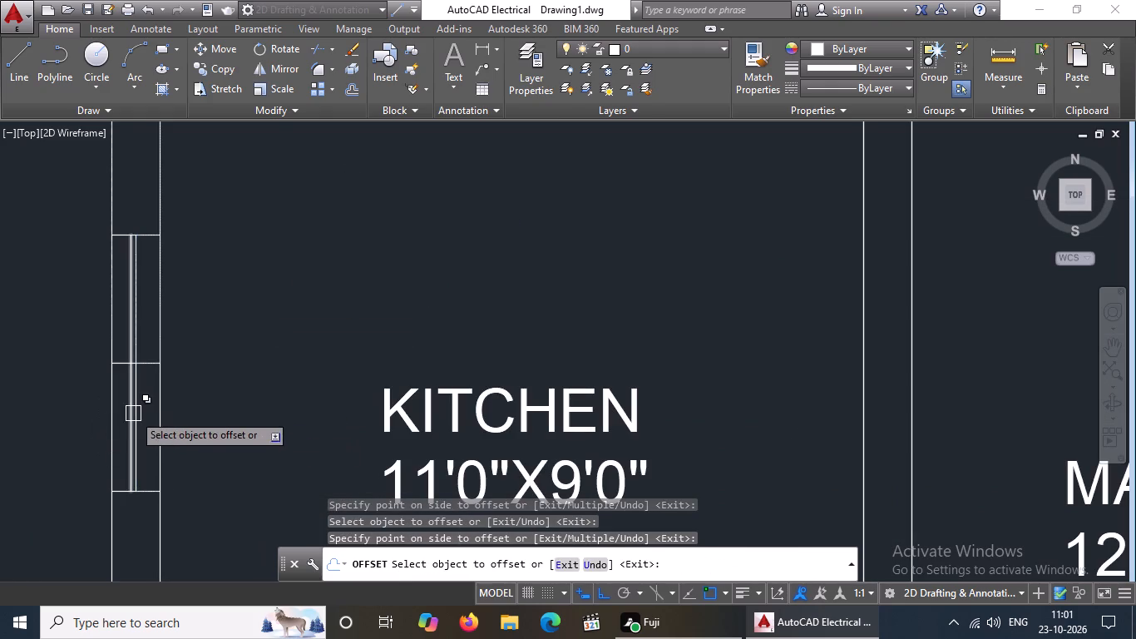
pyautogui.moveTo(141, 409); pyautogui.dragTo(171, 406)
pyautogui.click(203, 406)
pyautogui.scroll(-2, 203, 406)
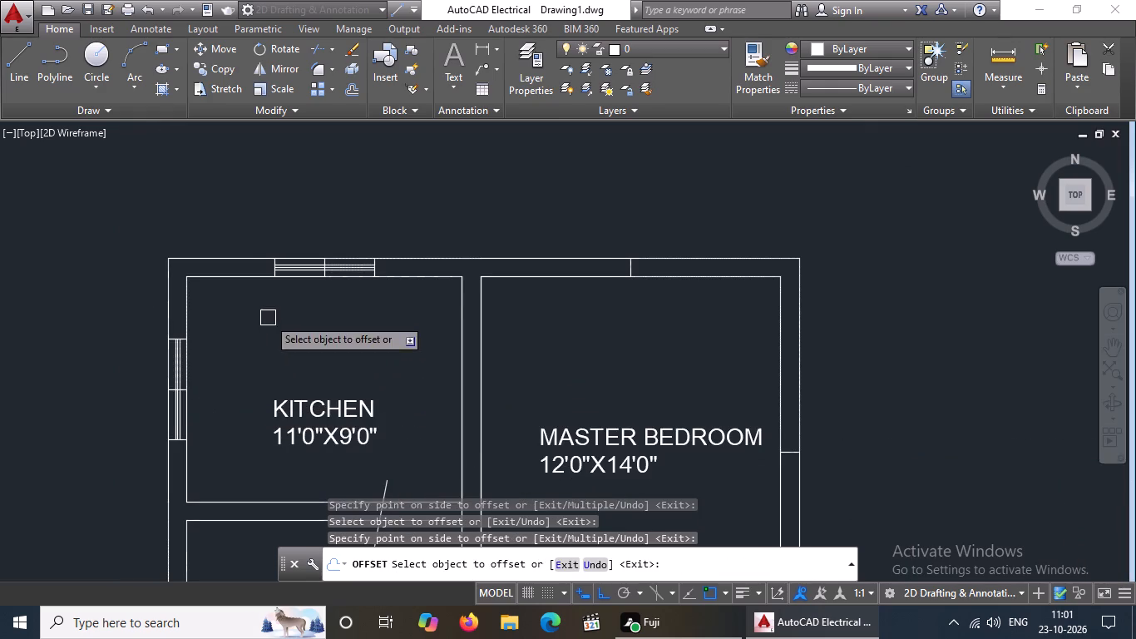
pyautogui.middleClick(288, 360)
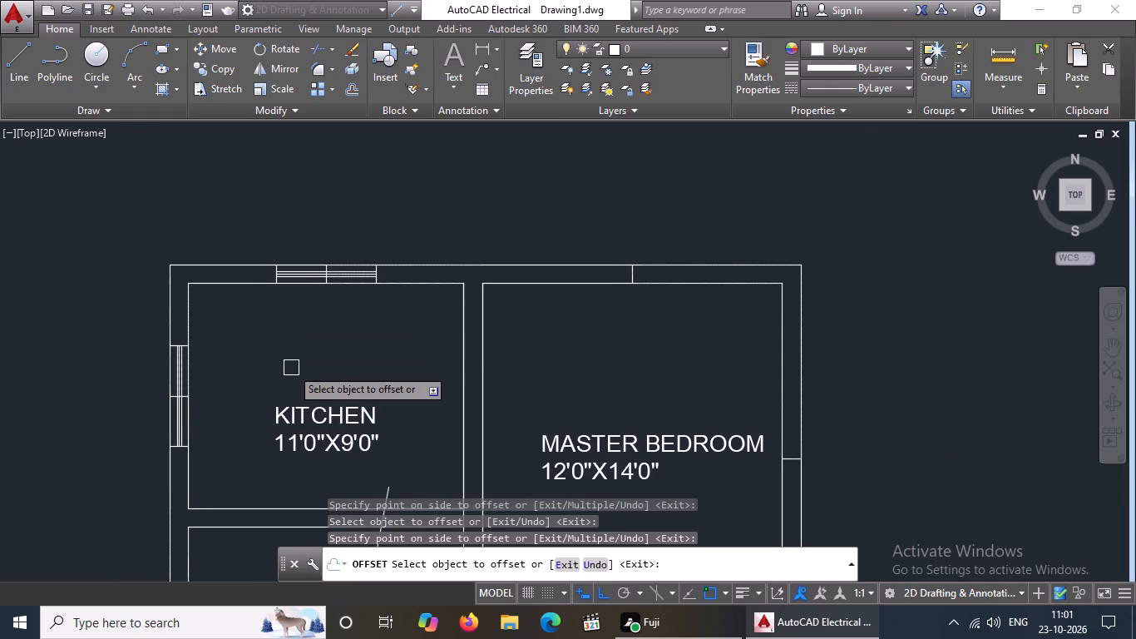
pyautogui.press('Escape')
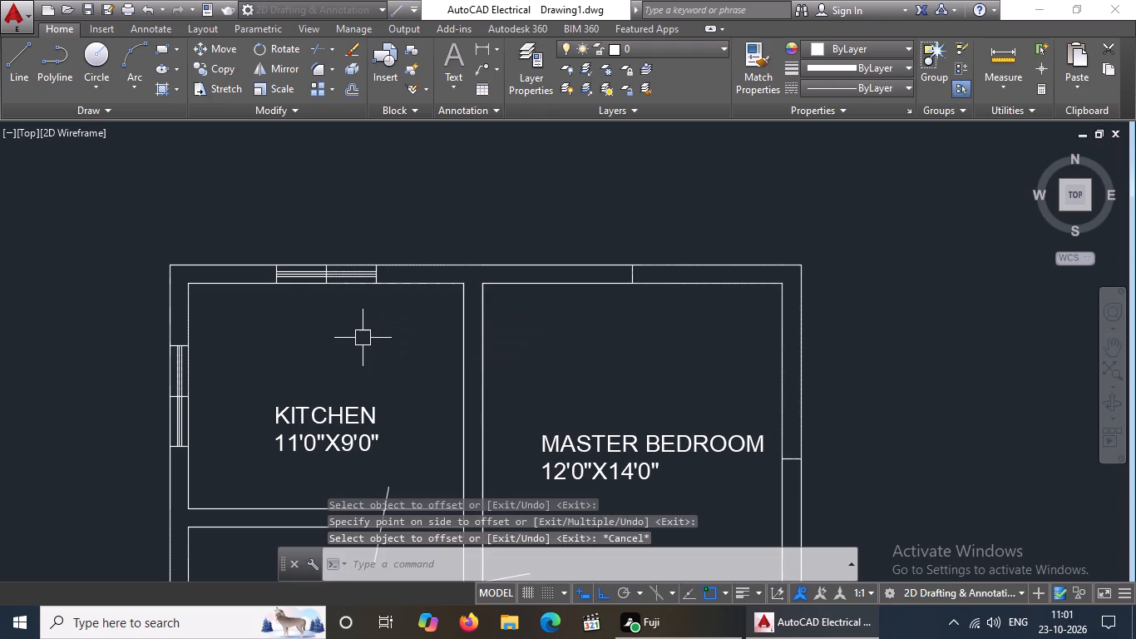
# Delete the original centre line between the two offset lines in the kitchen's west window and in its north window.
pyautogui.scroll(3, 172, 389)
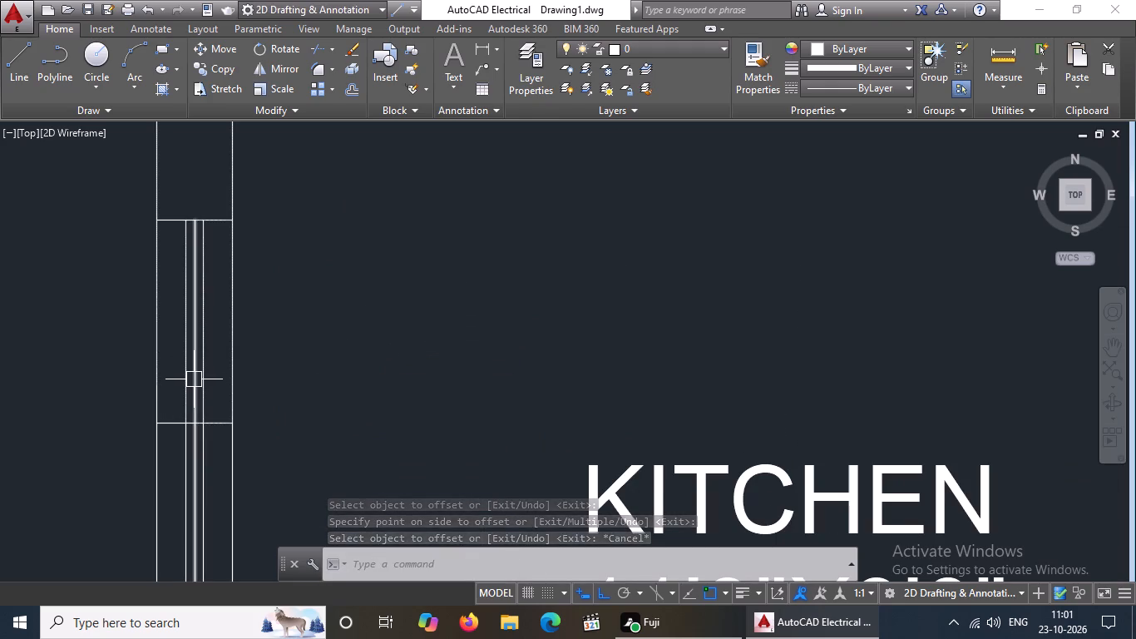
pyautogui.click(195, 379)
pyautogui.press('Delete')
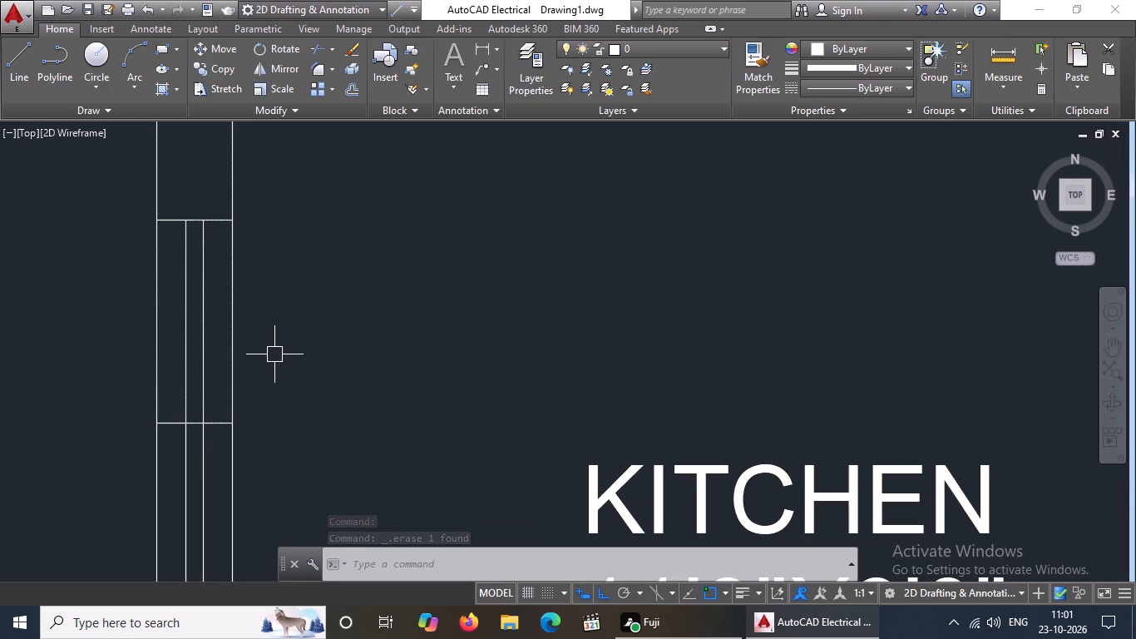
pyautogui.scroll(-2, 267, 358)
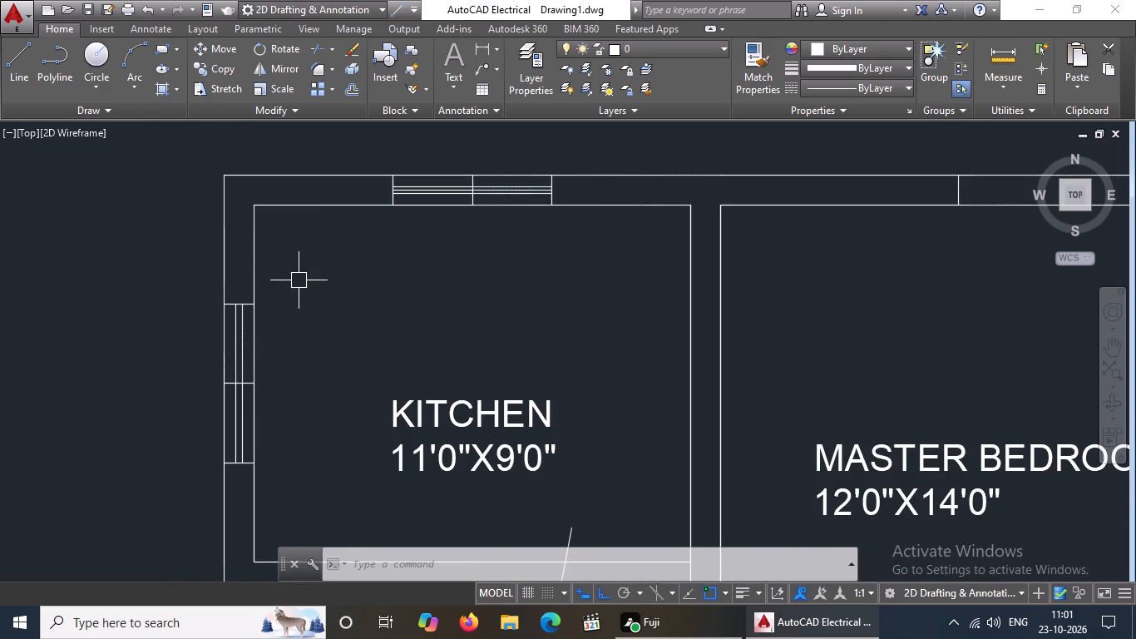
pyautogui.scroll(2, 444, 193)
pyautogui.click(427, 184)
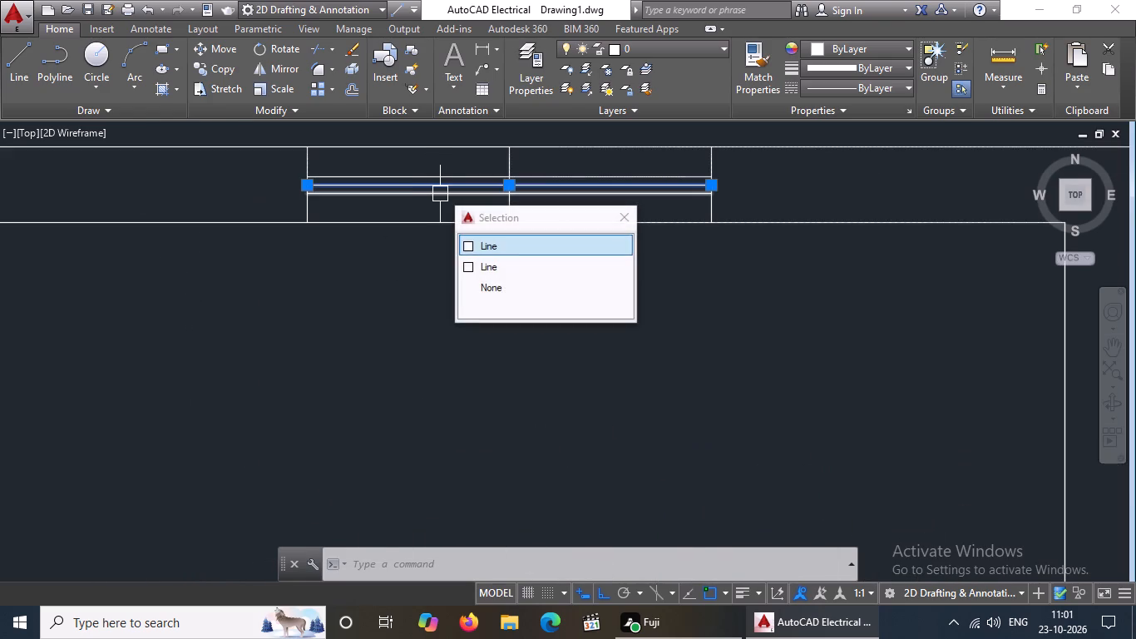
pyautogui.press('Return')
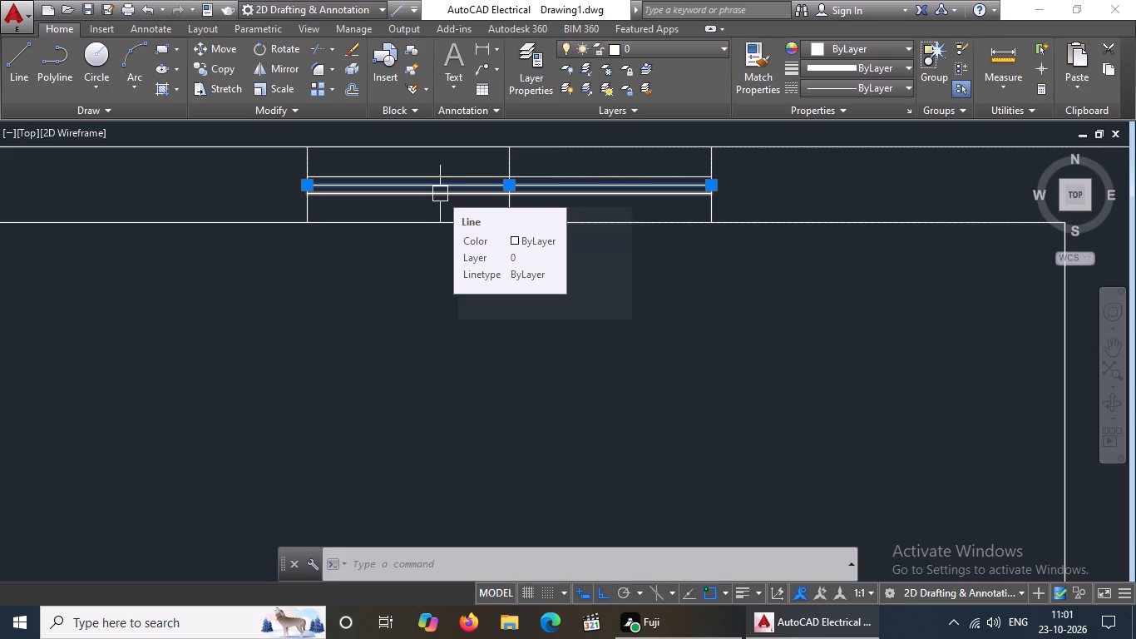
pyautogui.press('Delete')
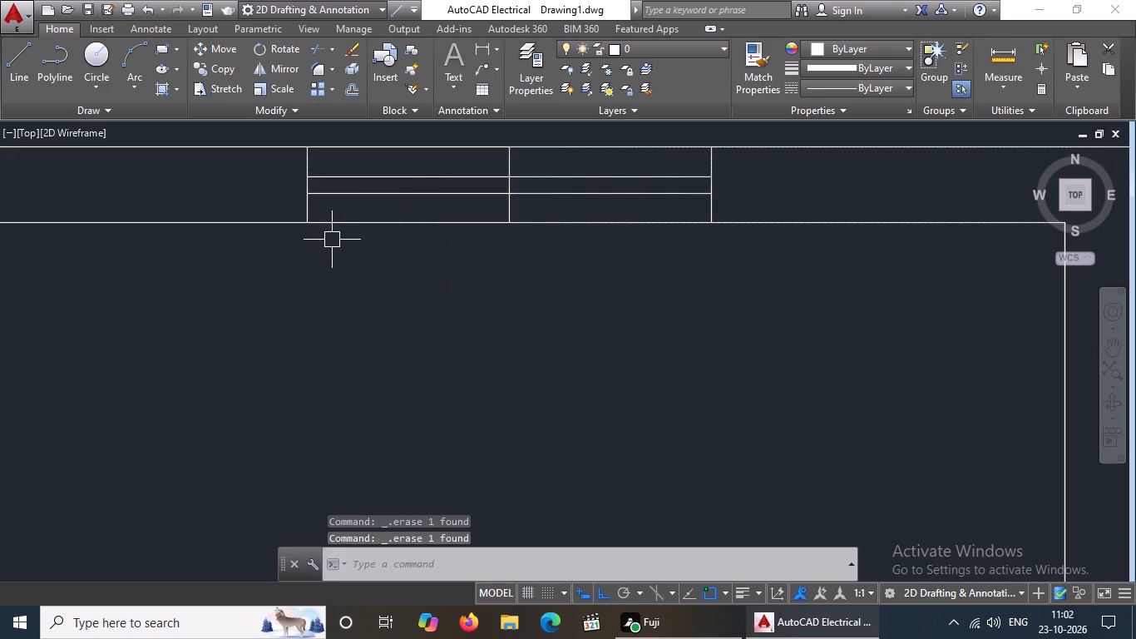
# Offset the east and west end lines of the kitchen's north window outward by 2".
pyautogui.scroll(-2, 336, 237)
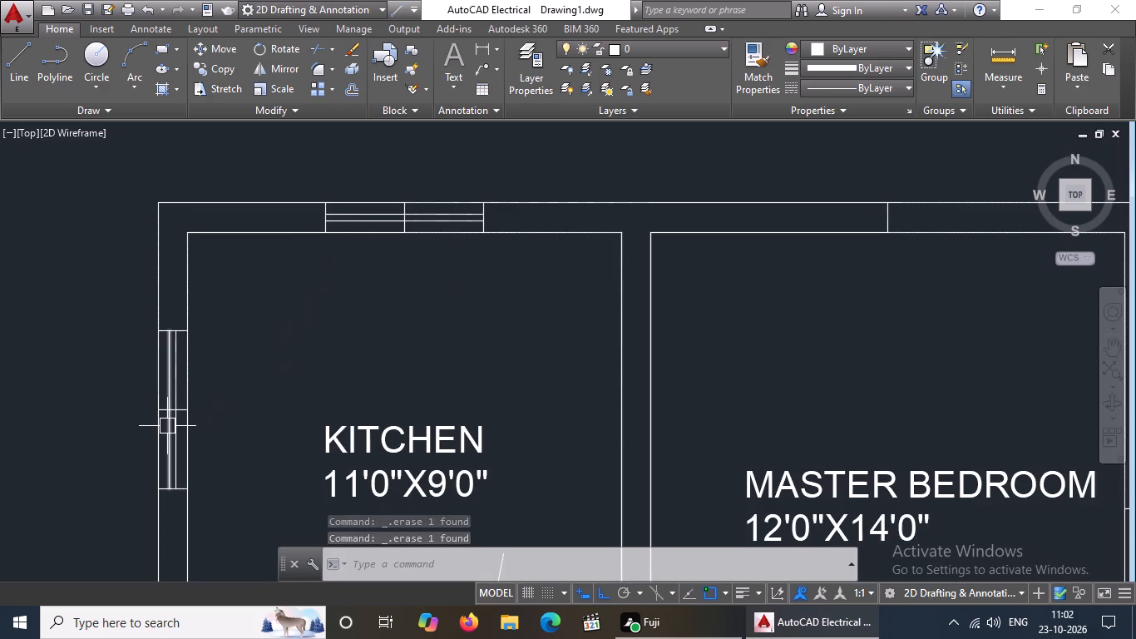
pyautogui.scroll(1, 383, 265)
pyautogui.press('Escape')
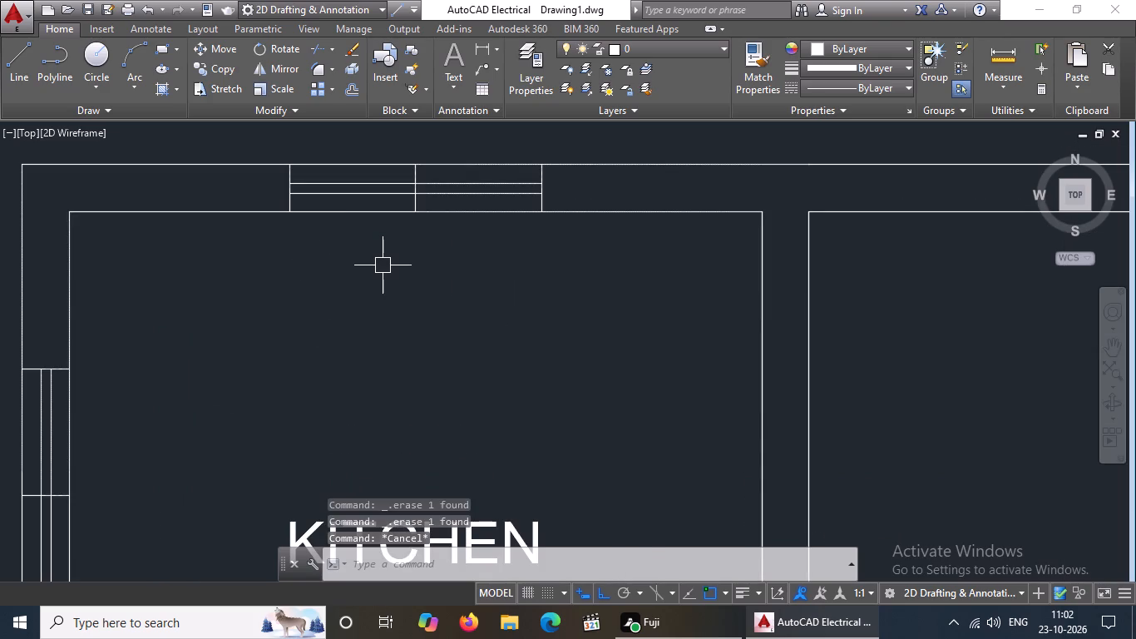
pyautogui.press('o')
pyautogui.press('Return')
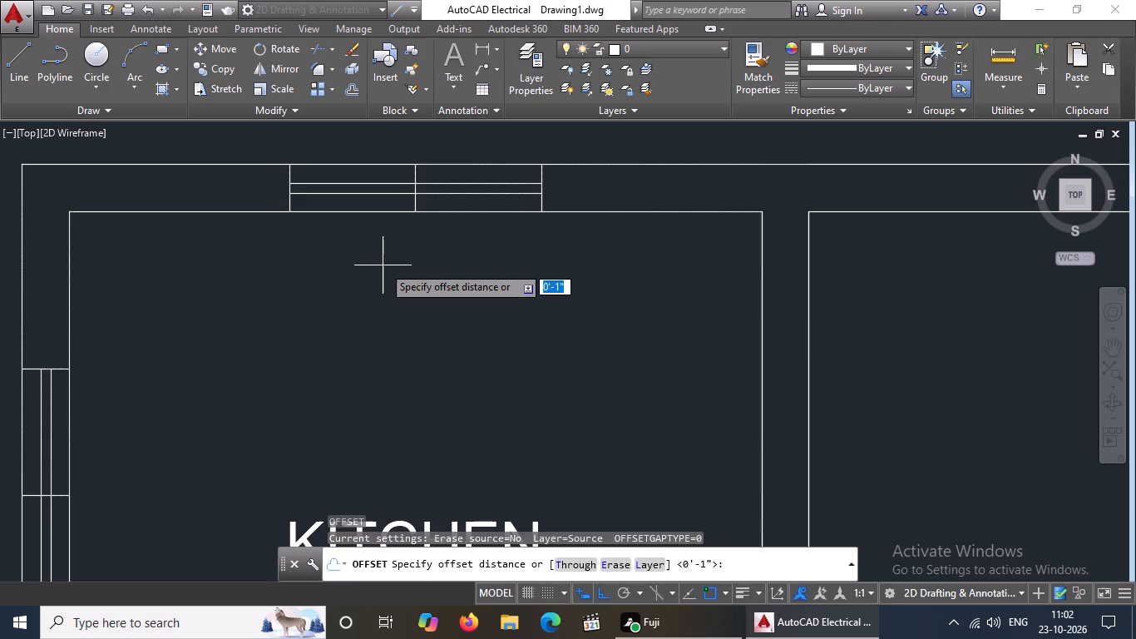
pyautogui.press('2')
pyautogui.hotkey('shift', '"')
pyautogui.press('Return')
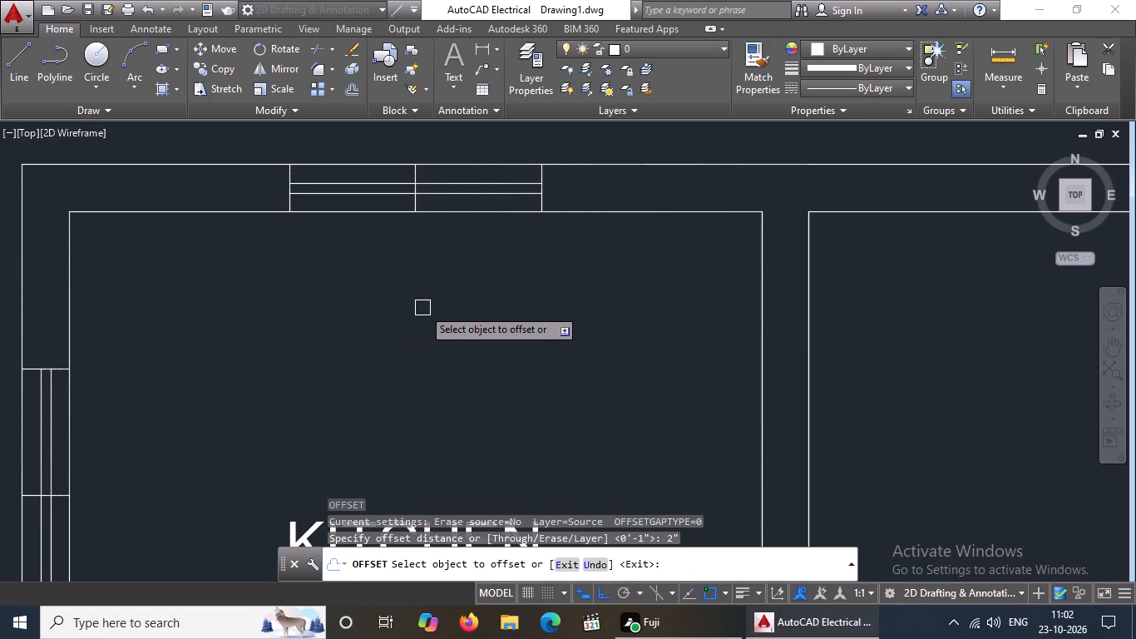
pyautogui.scroll(2, 509, 163)
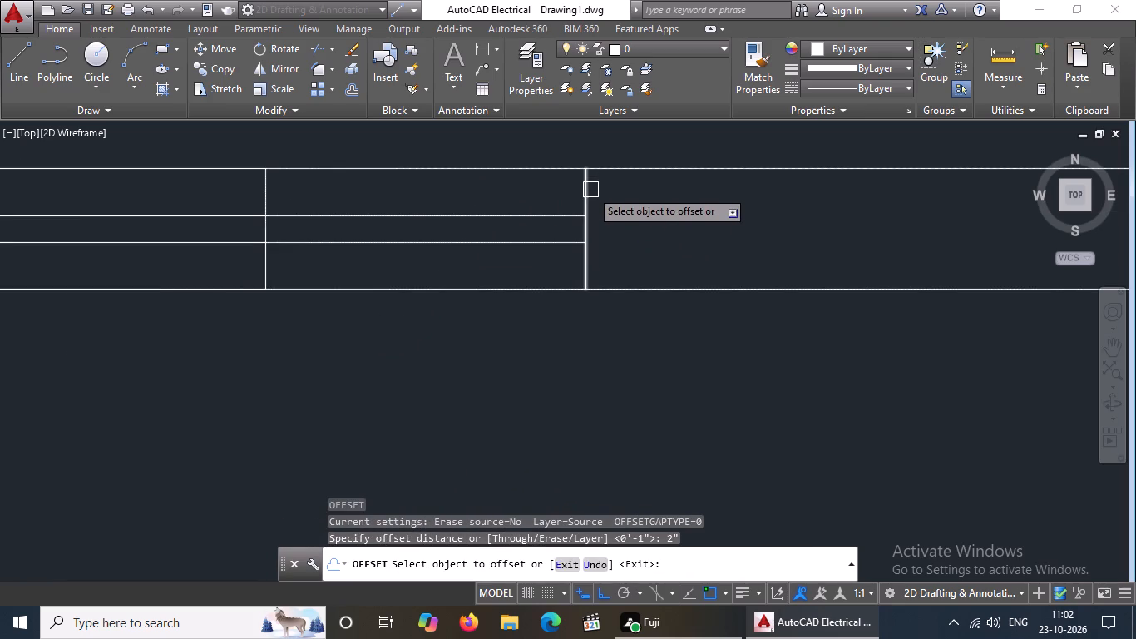
pyautogui.moveTo(590, 190); pyautogui.dragTo(613, 191)
pyautogui.click(654, 191)
pyautogui.scroll(-2, 488, 238)
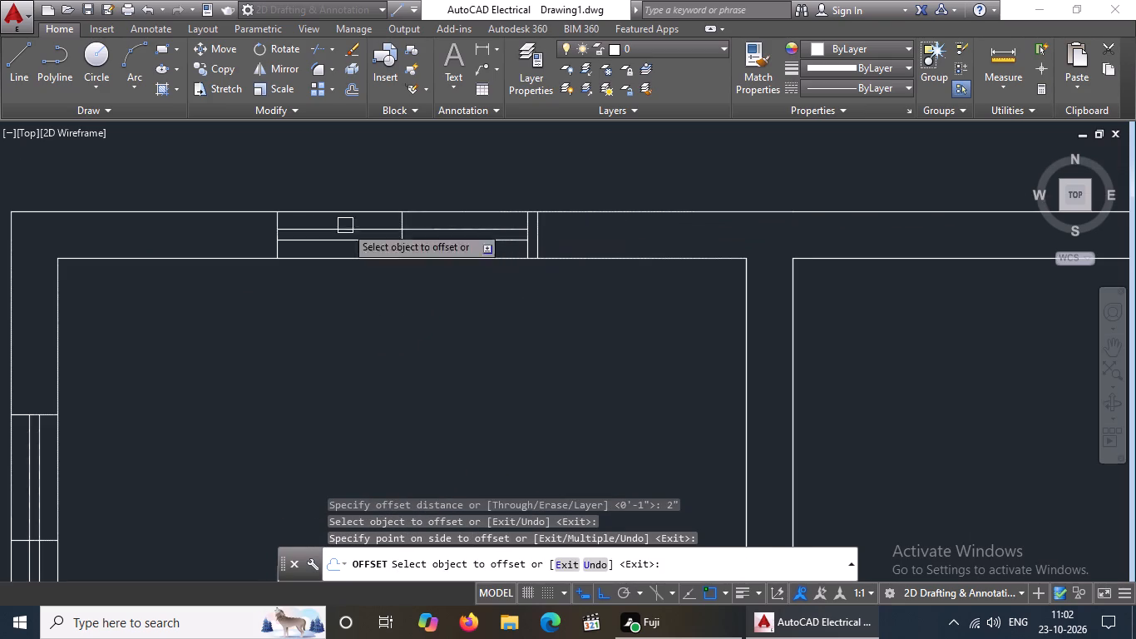
pyautogui.scroll(2, 275, 248)
pyautogui.click(274, 251)
pyautogui.click(220, 254)
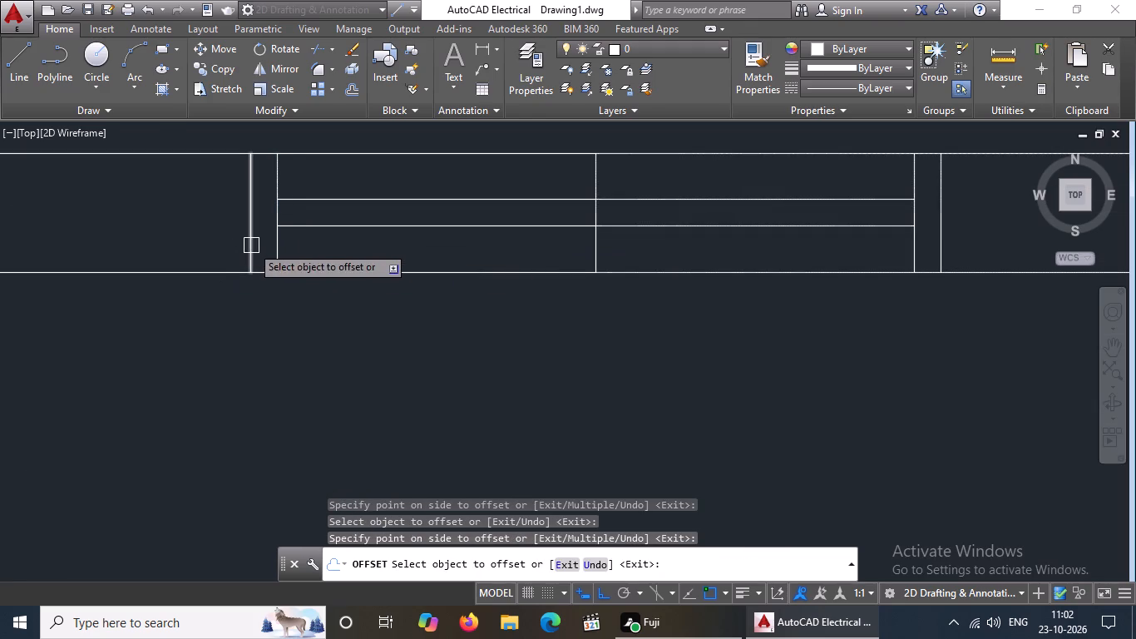
# Offset the north and south end lines of the kitchen's west window outward by 2".
pyautogui.scroll(-3, 253, 245)
pyautogui.scroll(2, 114, 344)
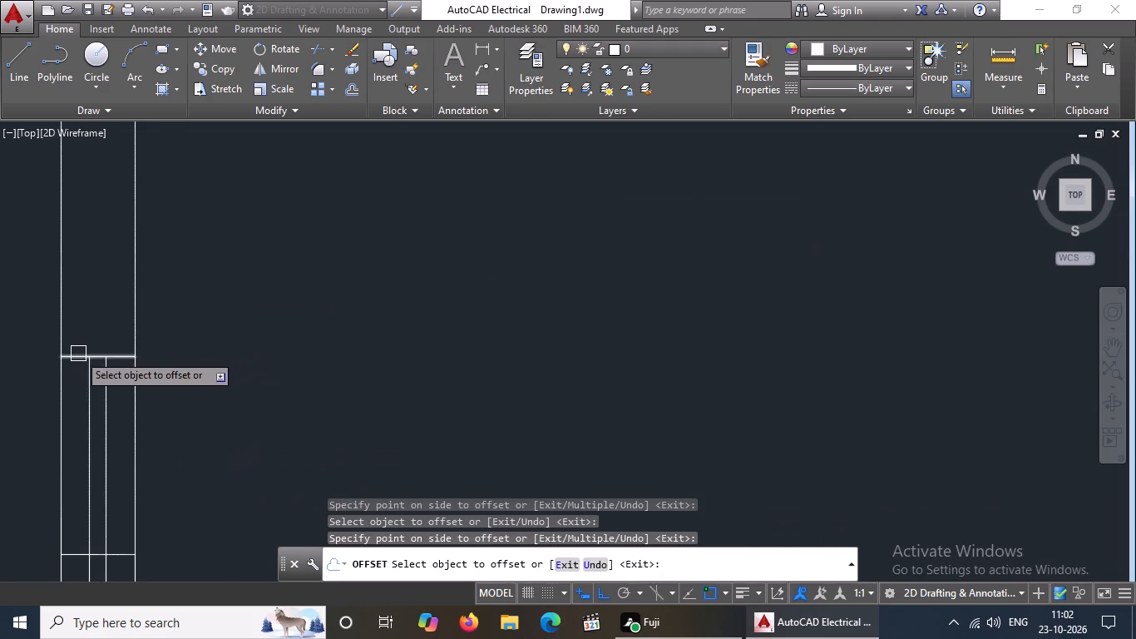
pyautogui.moveTo(78, 354); pyautogui.dragTo(96, 318)
pyautogui.click(108, 292)
pyautogui.scroll(-3, 115, 287)
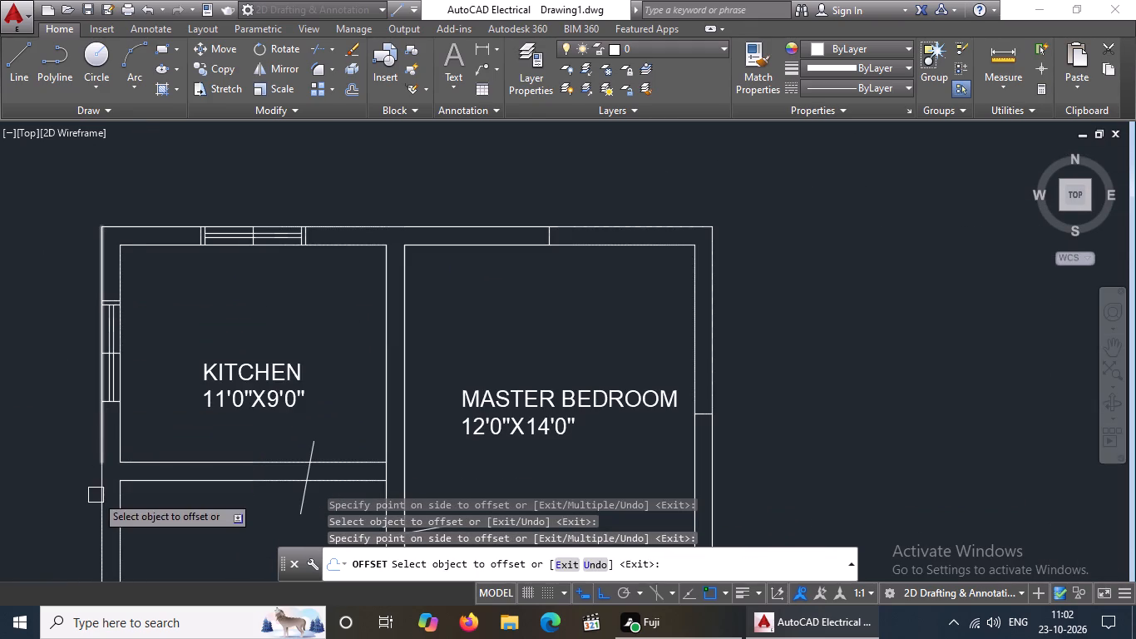
pyautogui.scroll(3, 118, 424)
pyautogui.click(106, 339)
pyautogui.click(105, 381)
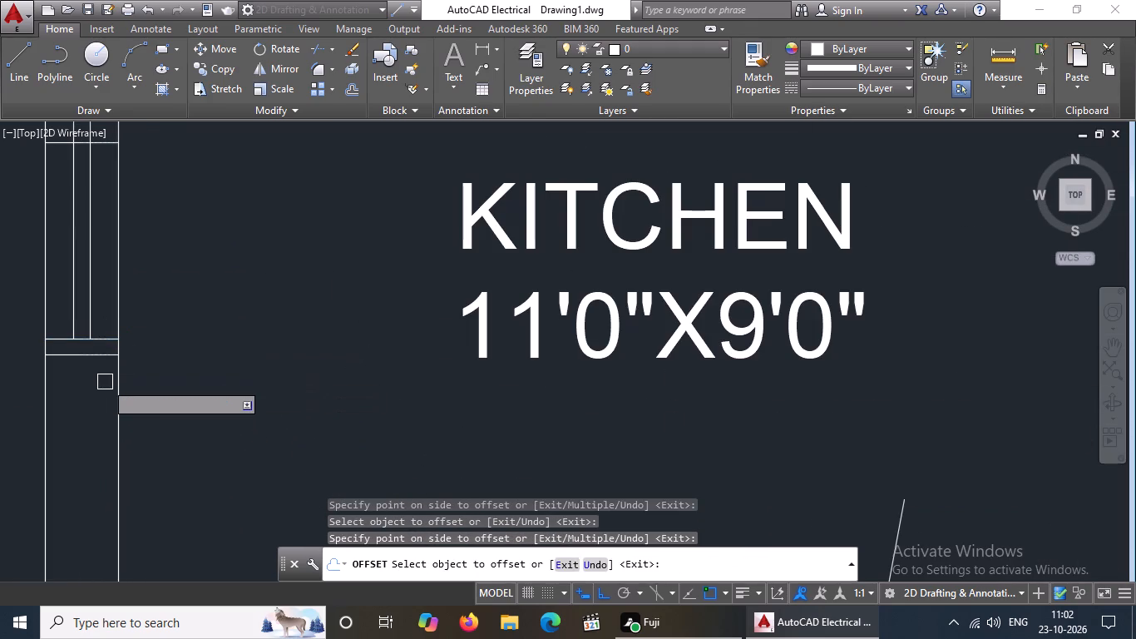
pyautogui.scroll(-5, 109, 381)
pyautogui.moveTo(165, 325); pyautogui.dragTo(165, 327, button='middle')
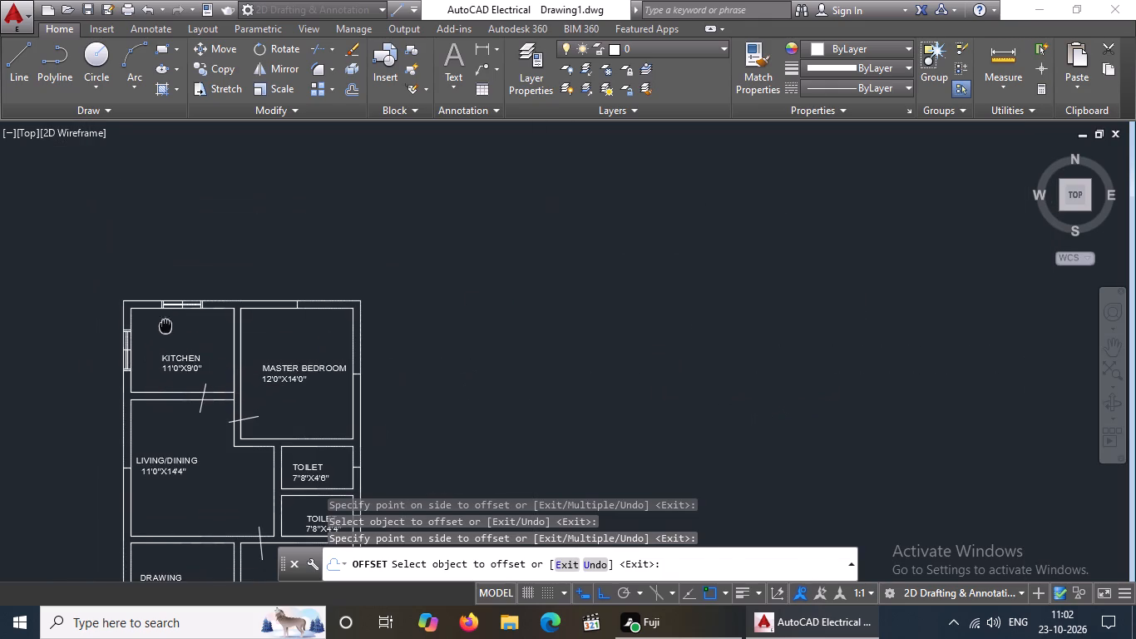
pyautogui.moveTo(165, 327); pyautogui.dragTo(168, 344, button='middle')
pyautogui.scroll(3, 165, 334)
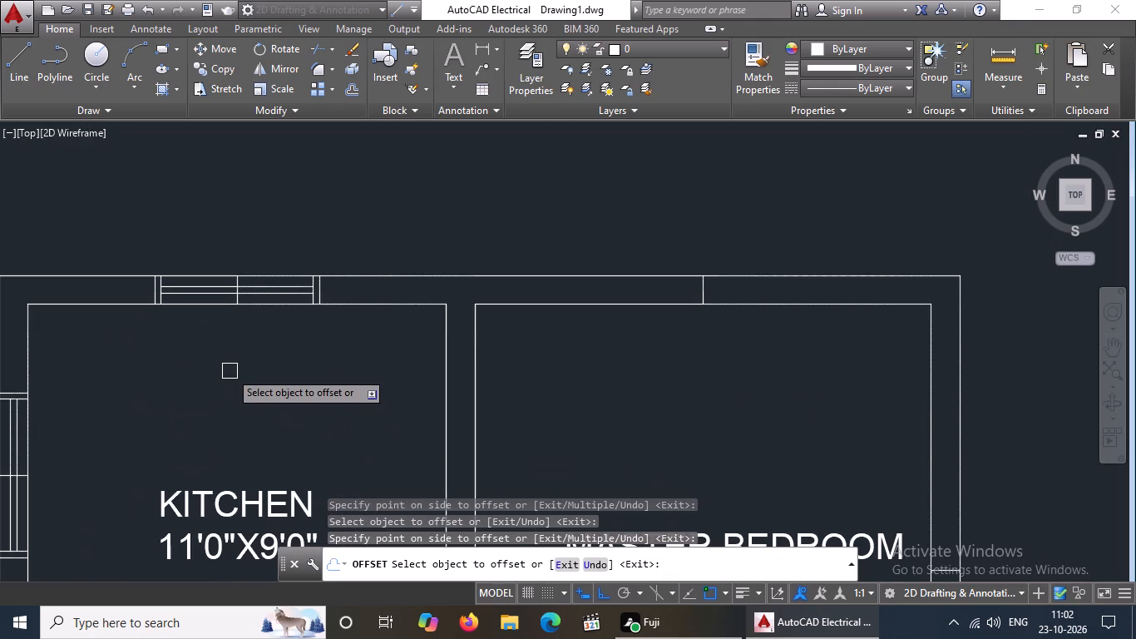
pyautogui.press('Escape')
# Draw a line from the outer east corner of the kitchen's north window, 5" east along the wall and 1' north.
pyautogui.press('l')
pyautogui.press('Return')
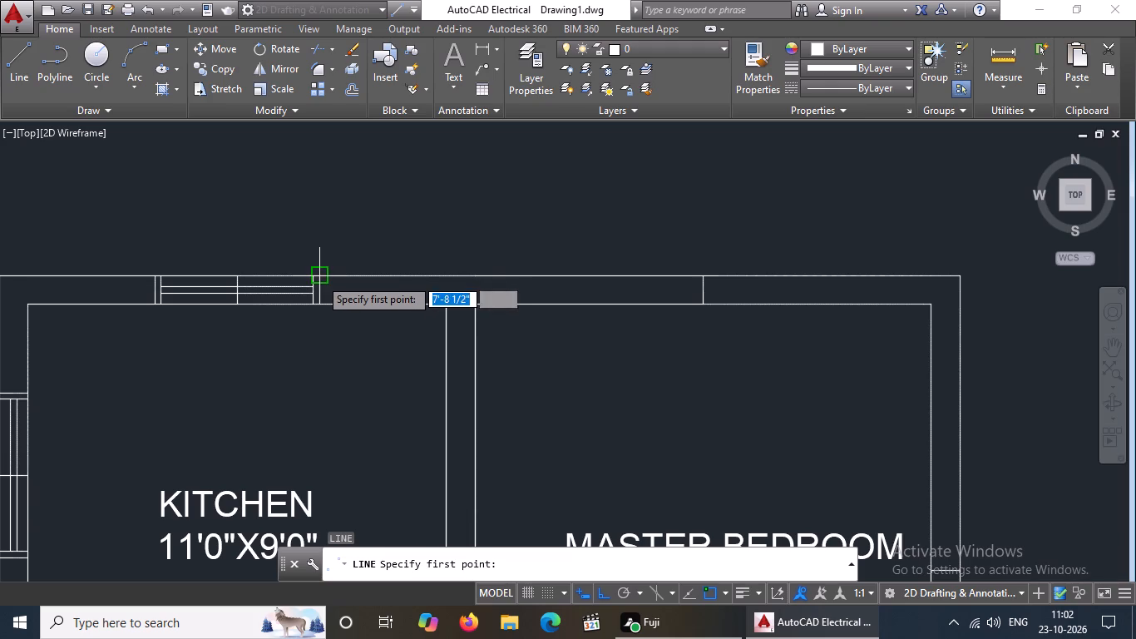
pyautogui.moveTo(319, 278); pyautogui.dragTo(350, 269)
pyautogui.press('5')
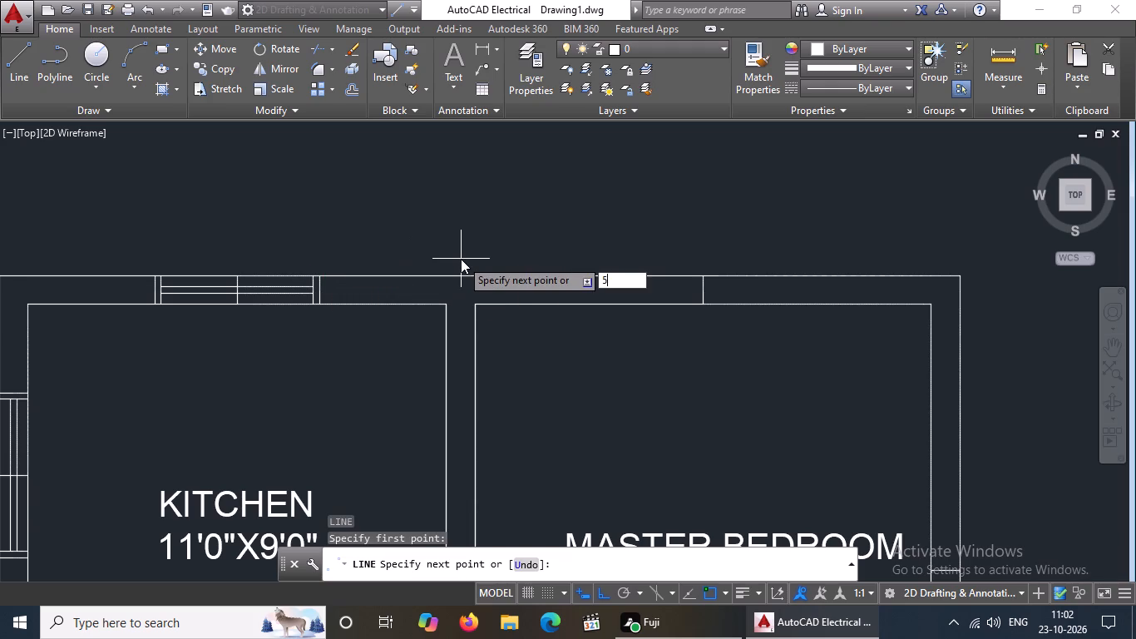
pyautogui.hotkey('shift', '"')
pyautogui.press('Return')
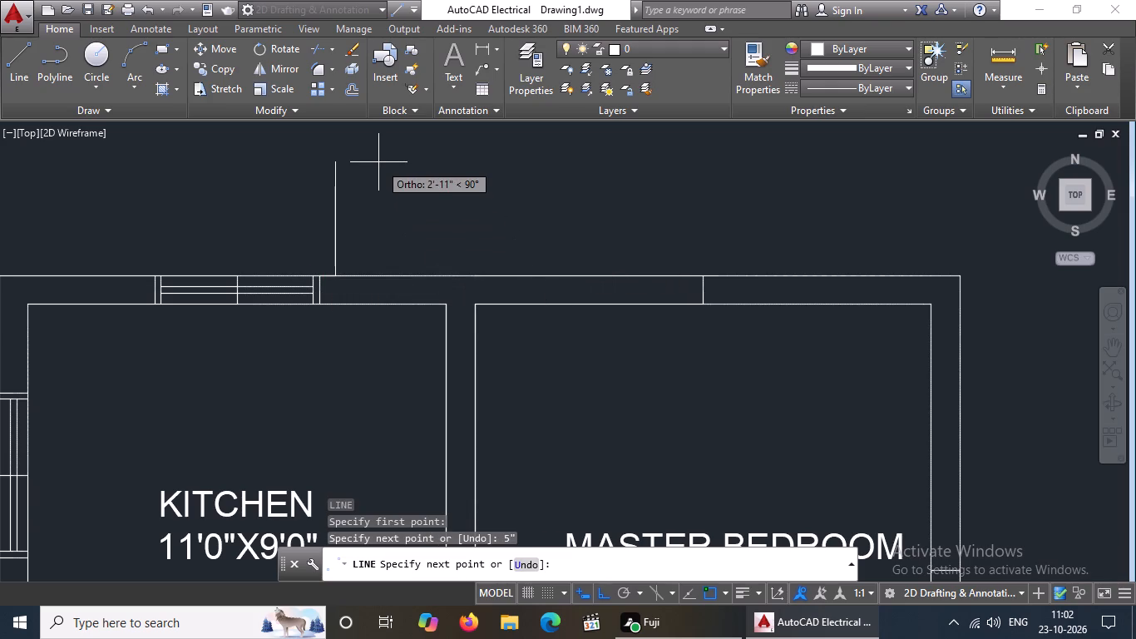
pyautogui.write("1'")
pyautogui.press('Return')
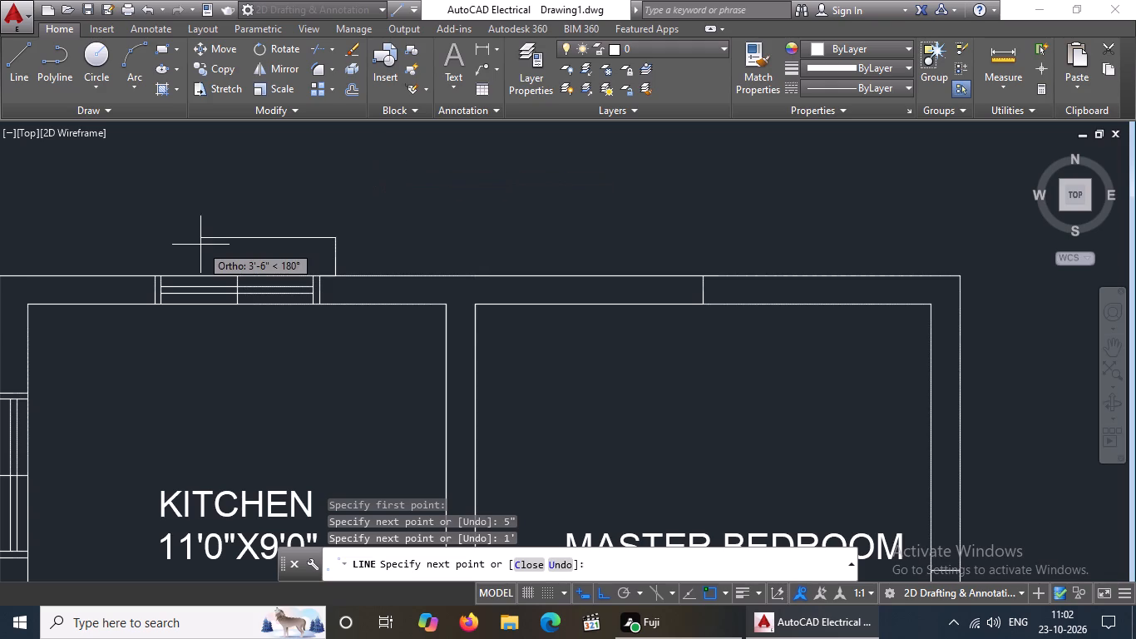
pyautogui.press('Return')
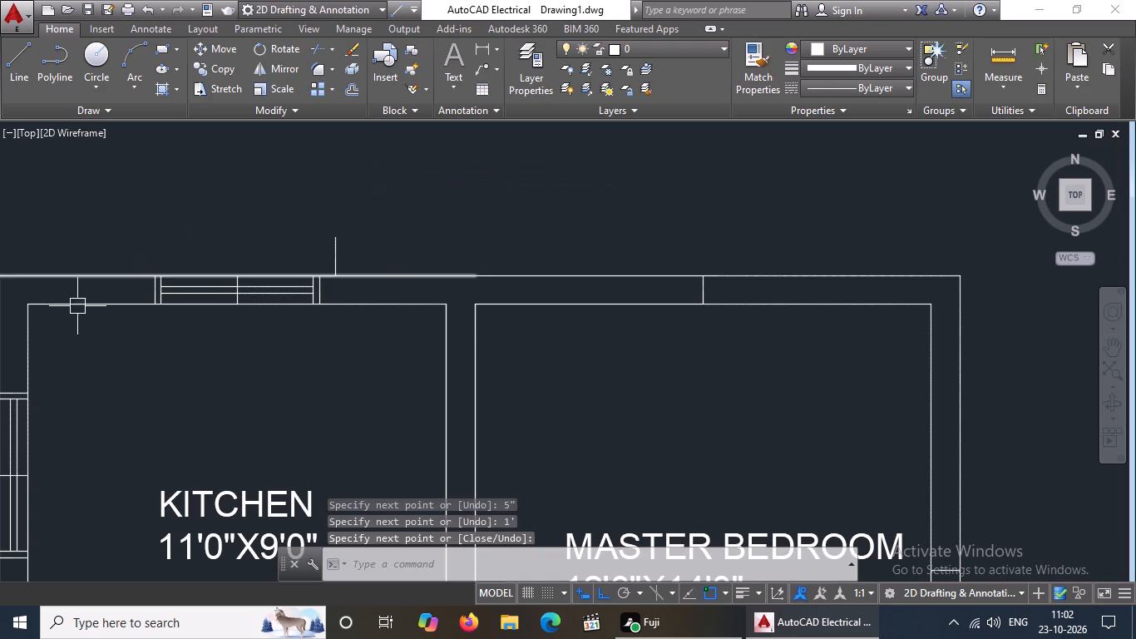
# Draw a line from the outer west corner of the kitchen's north window, 5" west, 1' north, and east to the existing projecting line's end.
pyautogui.click(22, 59)
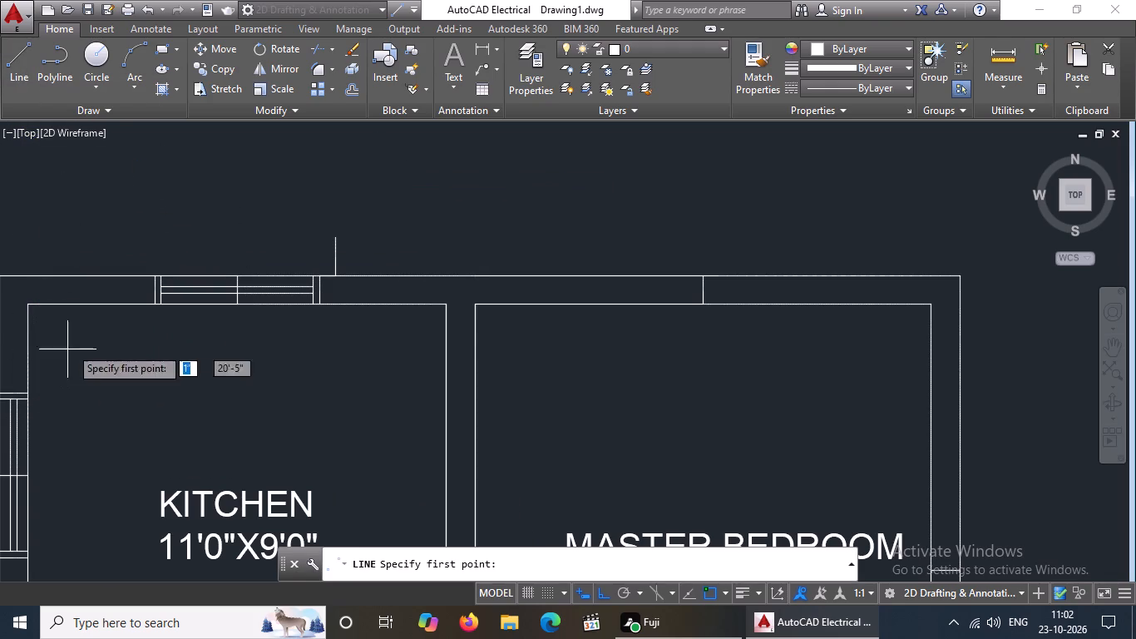
pyautogui.click(155, 275)
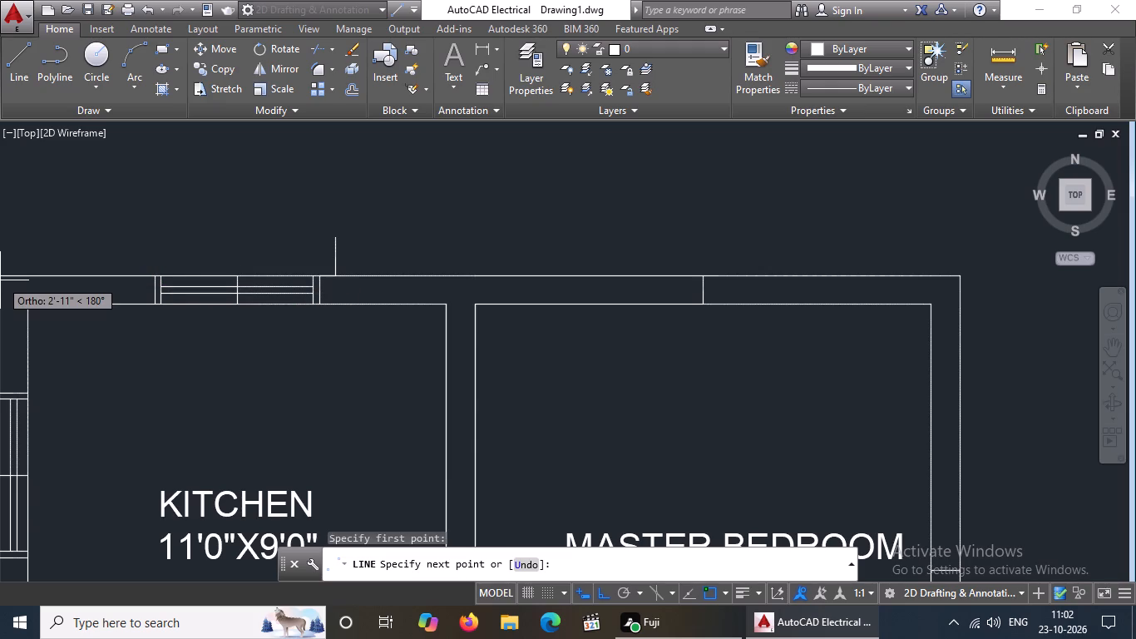
pyautogui.press('5')
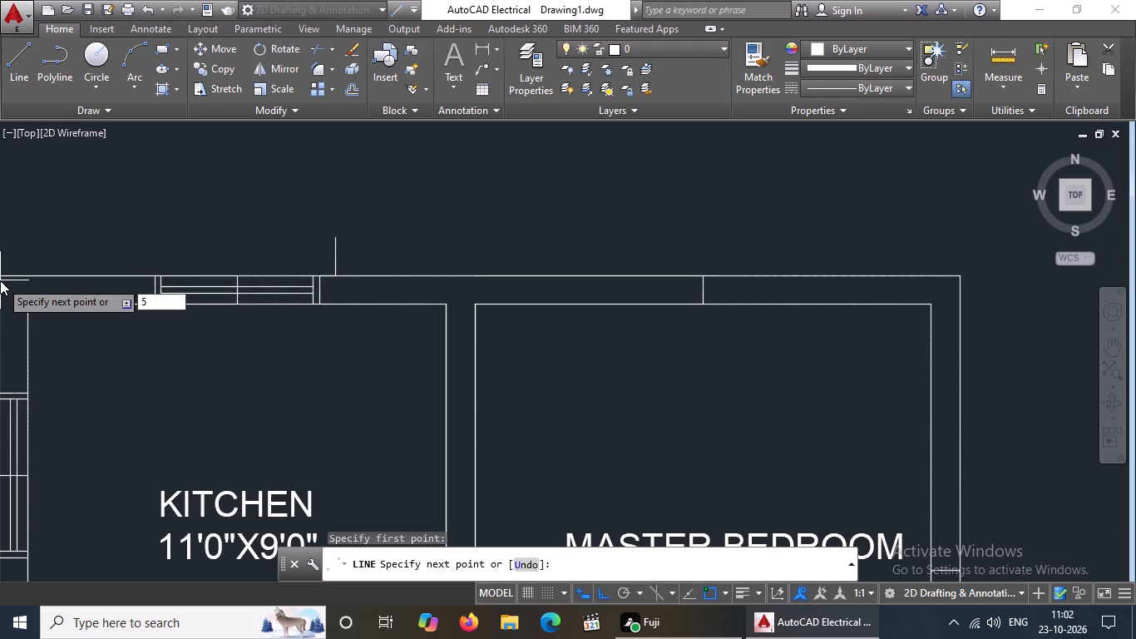
pyautogui.hotkey('shift', '"')
pyautogui.press('Return')
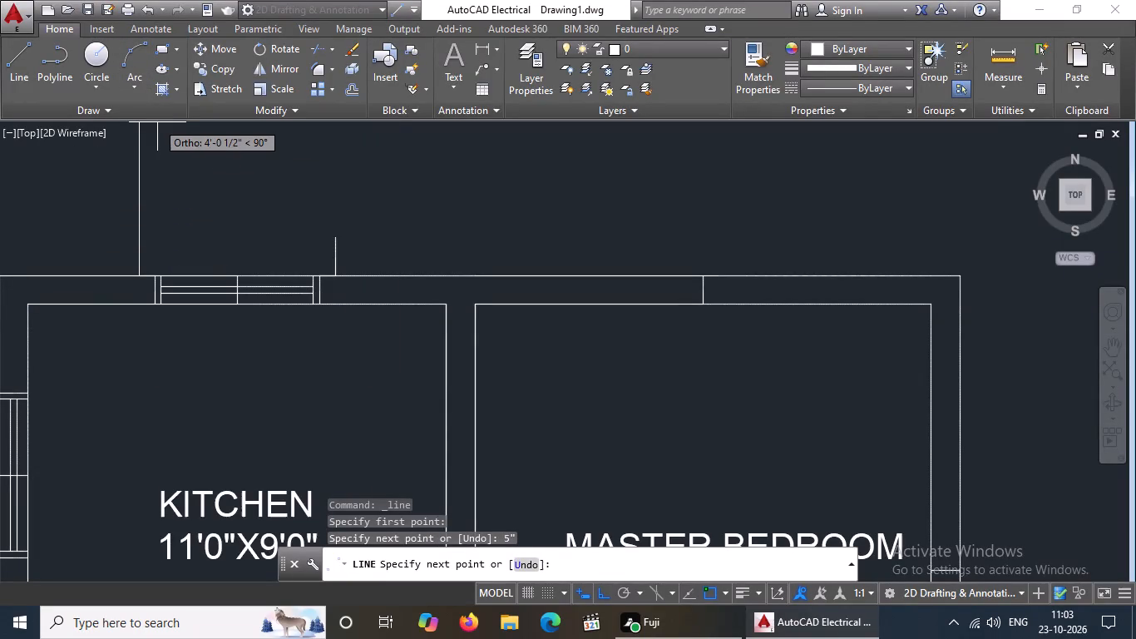
pyautogui.press('1')
pyautogui.press("'")
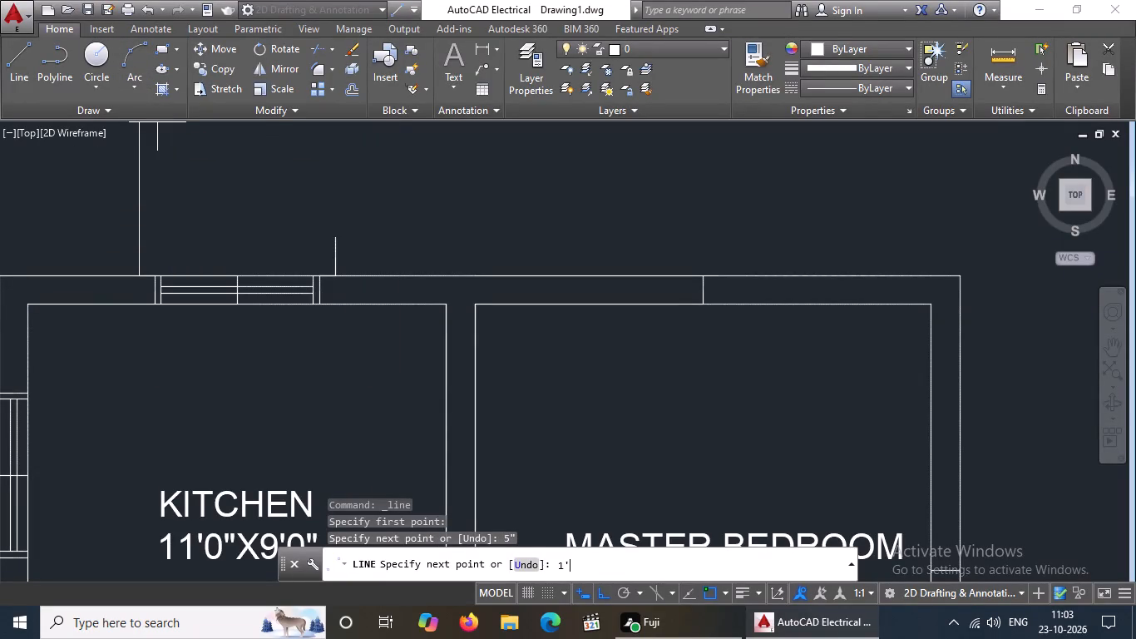
pyautogui.press('Return')
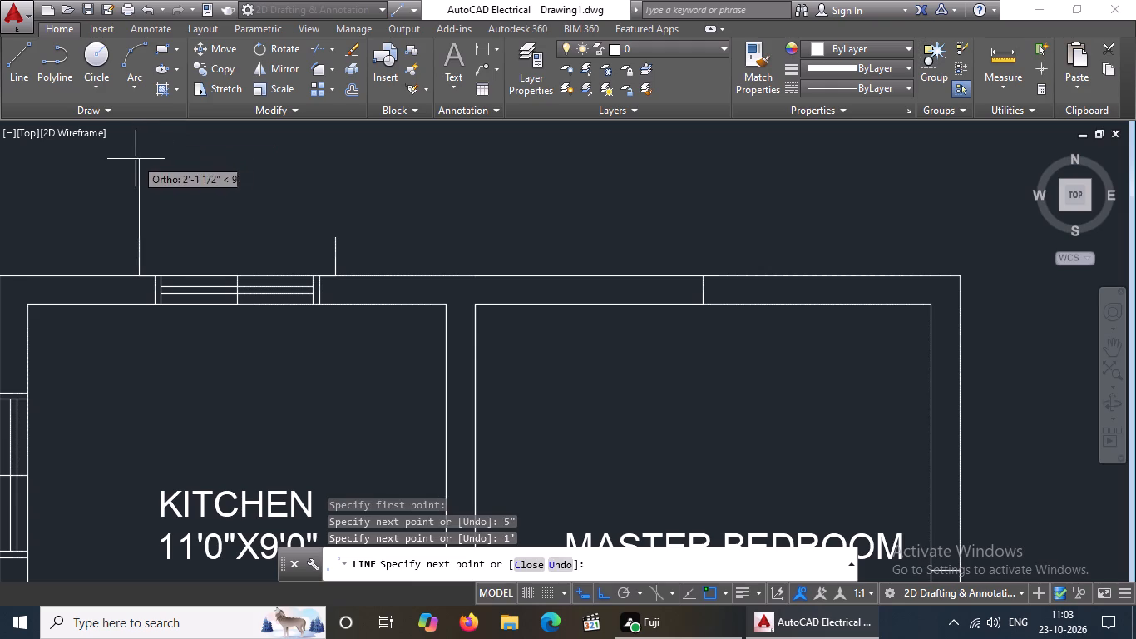
pyautogui.click(337, 238)
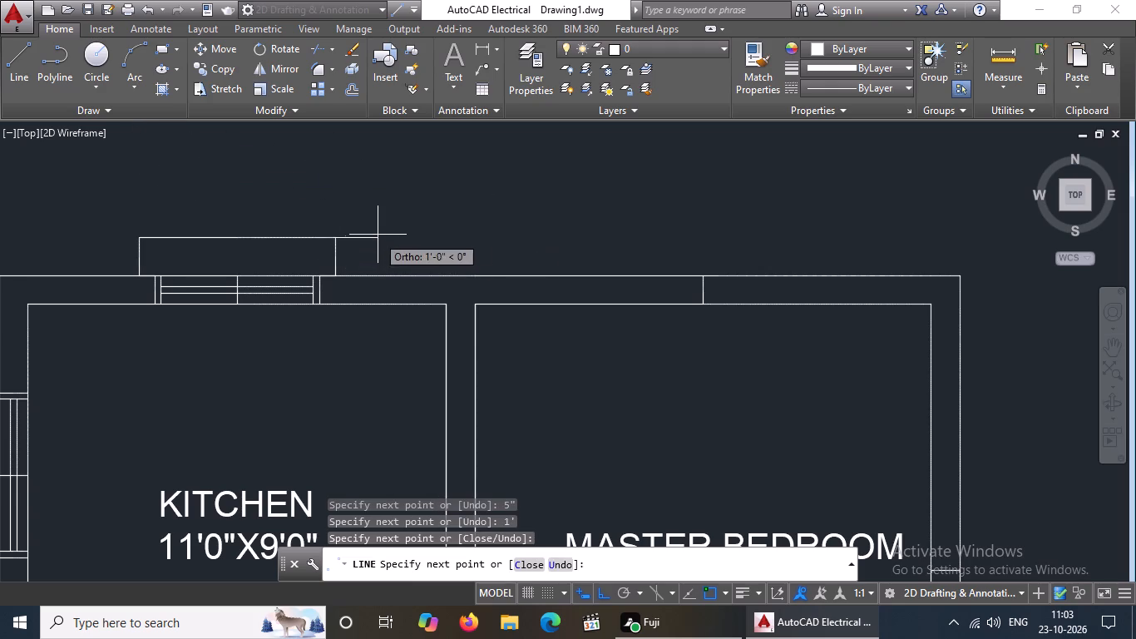
pyautogui.scroll(-3, 384, 230)
pyautogui.press('Escape')
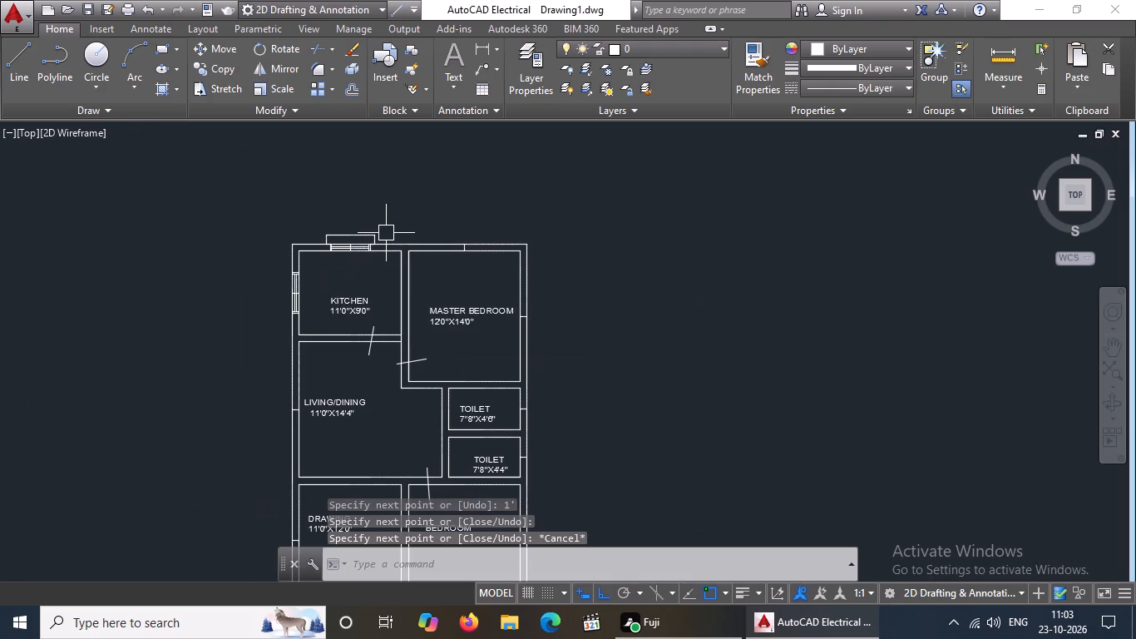
# Draw a line from the outer north corner of the kitchen's west window, 5" north along the wall and 1' west.
pyautogui.scroll(3, 293, 298)
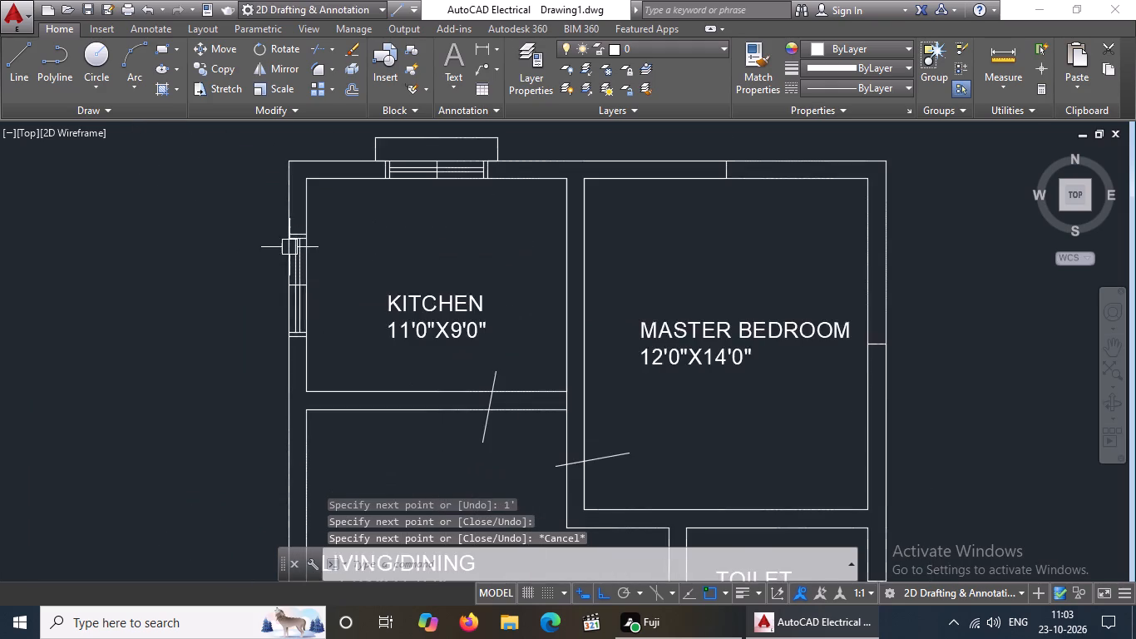
pyautogui.scroll(2, 289, 245)
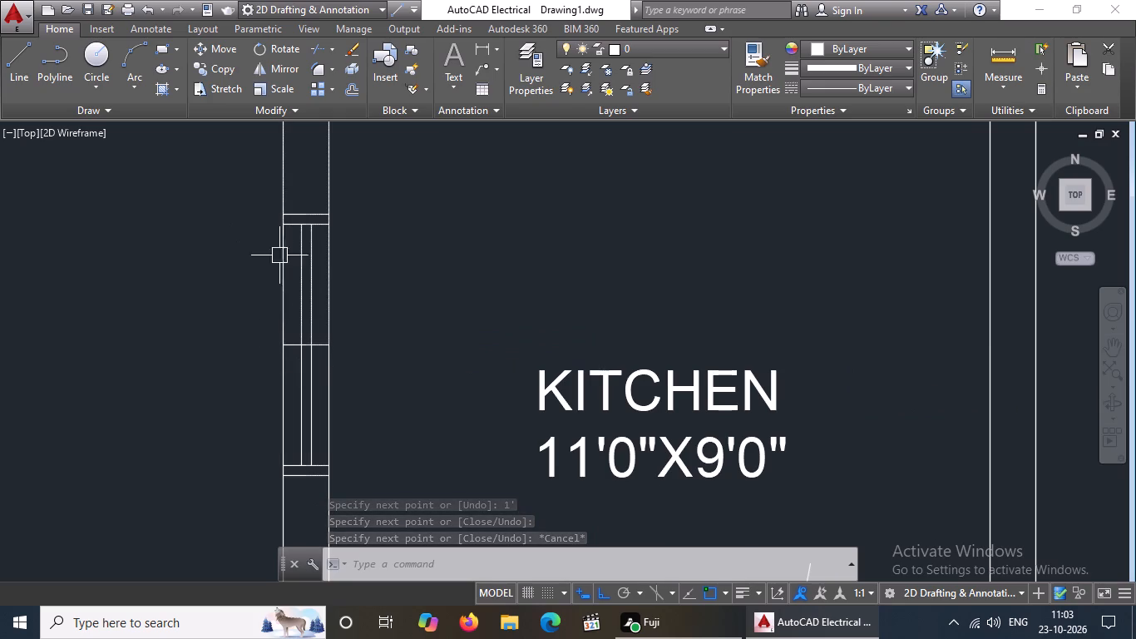
pyautogui.press('l')
pyautogui.press('Return')
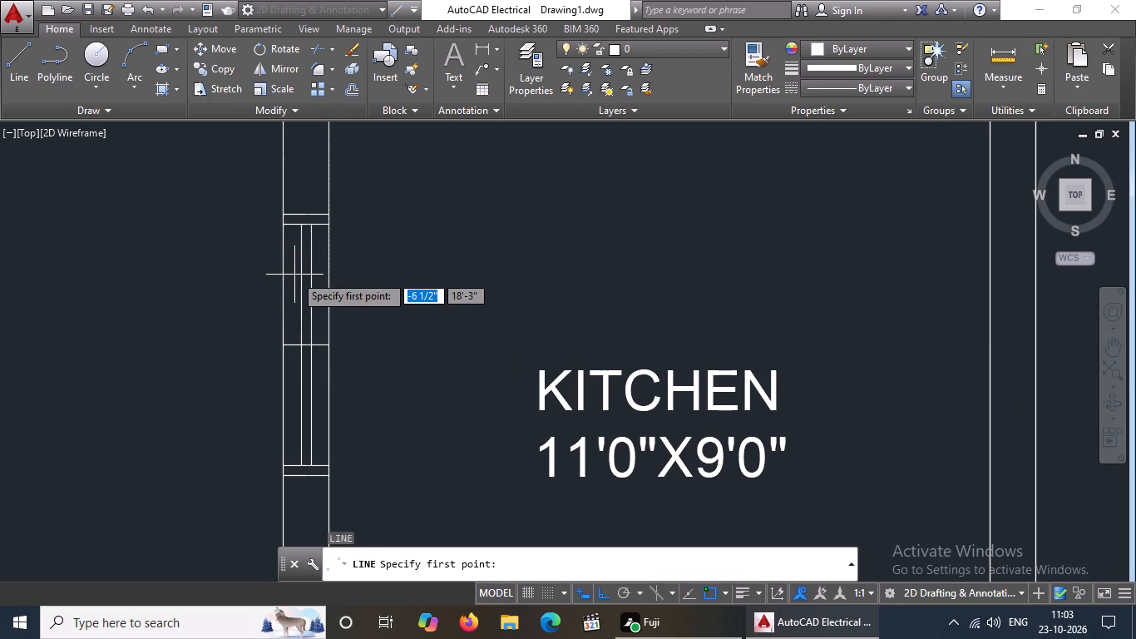
pyautogui.moveTo(283, 214); pyautogui.dragTo(286, 206)
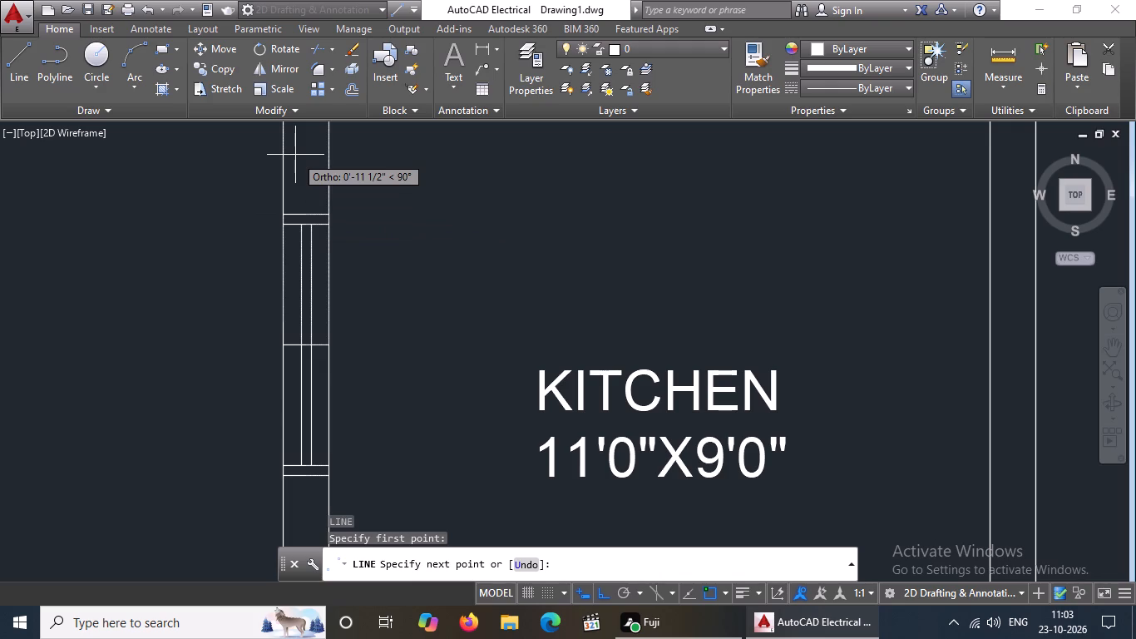
pyautogui.press('5')
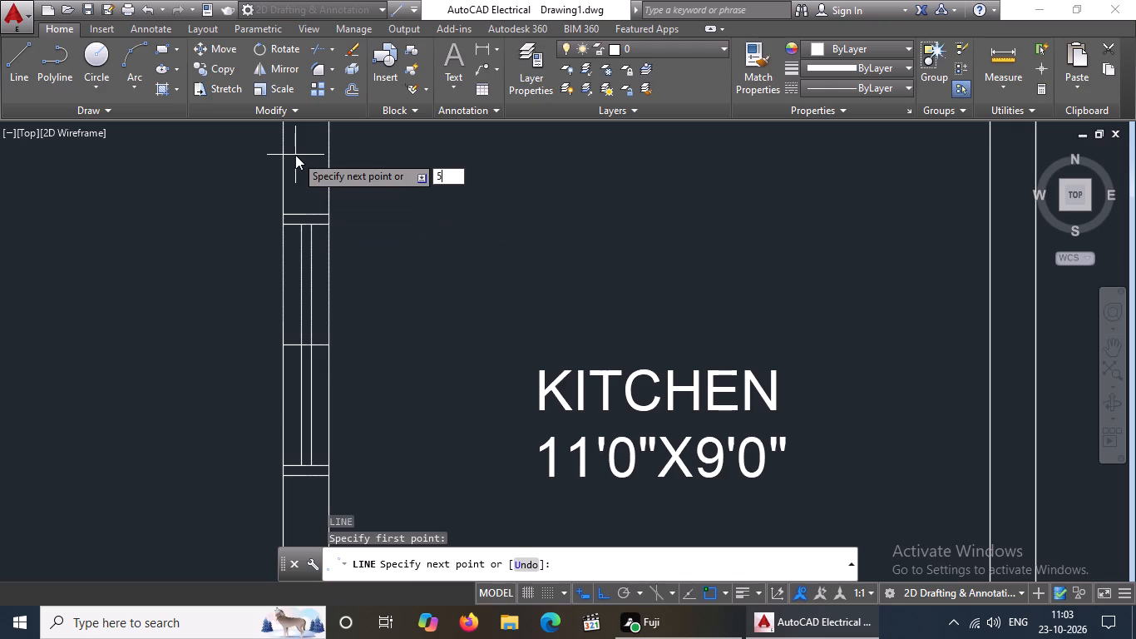
pyautogui.hotkey('shift', '"')
pyautogui.press('Return')
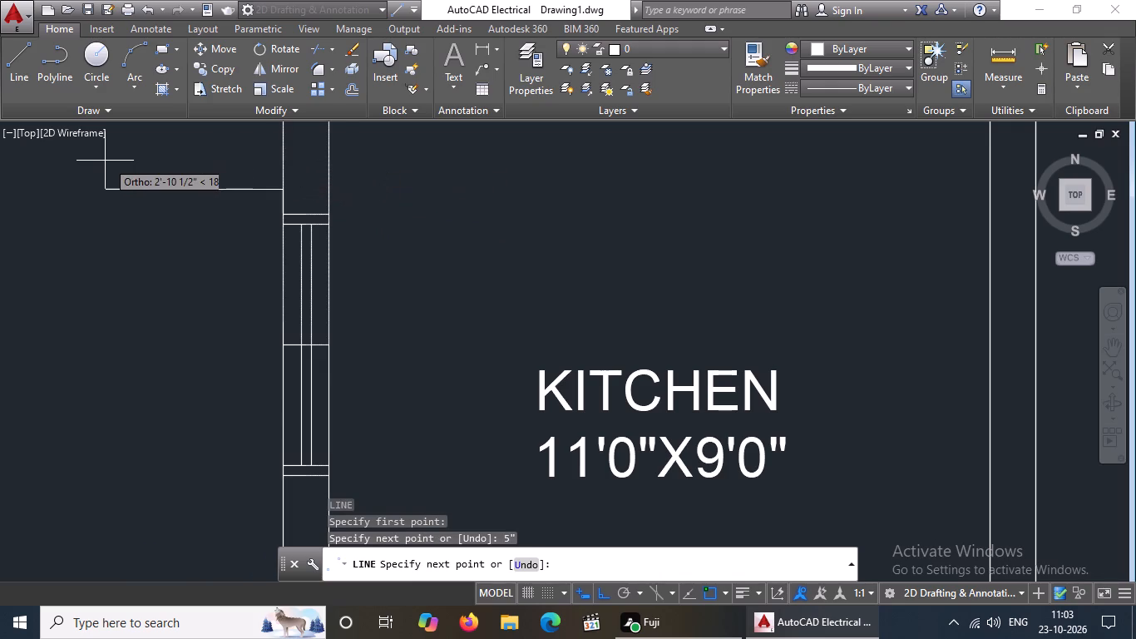
pyautogui.press('1')
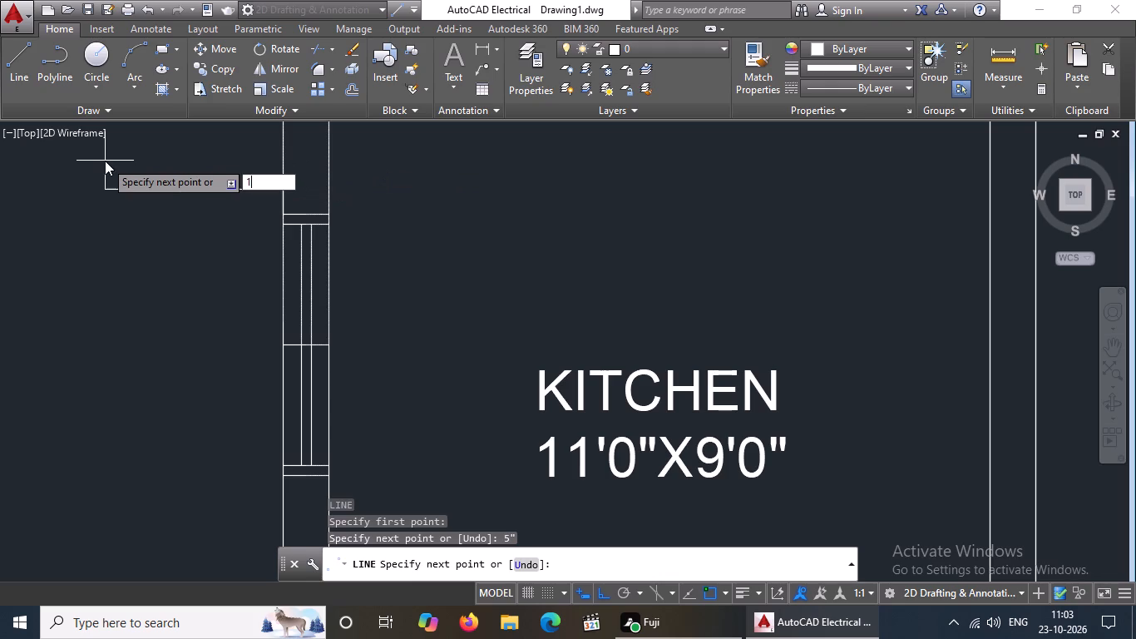
pyautogui.press("'")
pyautogui.press('Return')
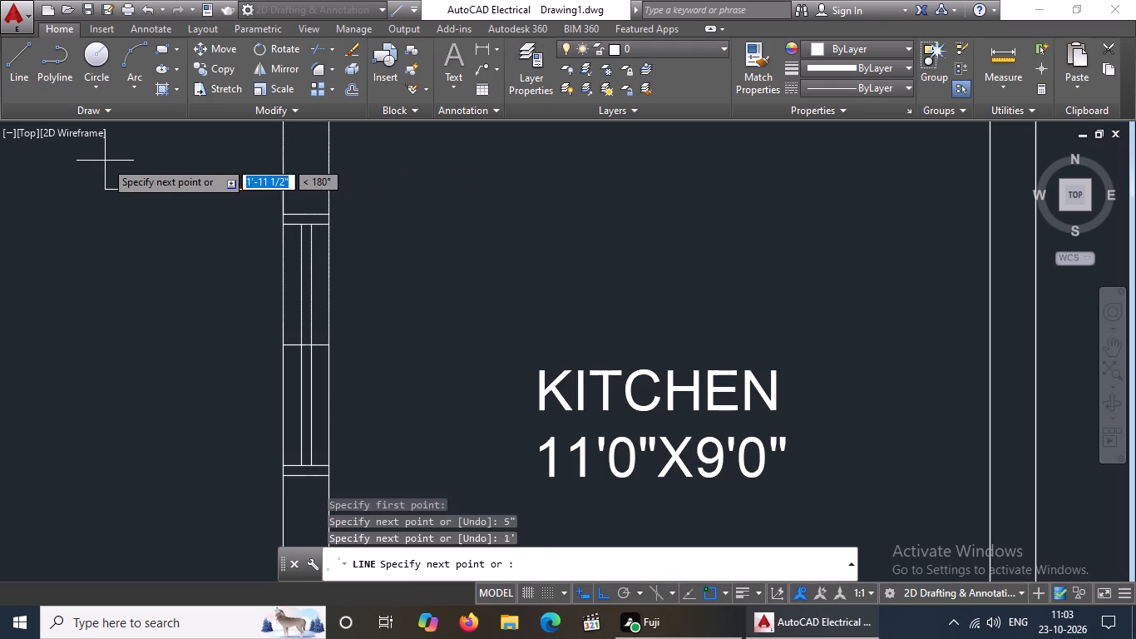
pyautogui.press('Return')
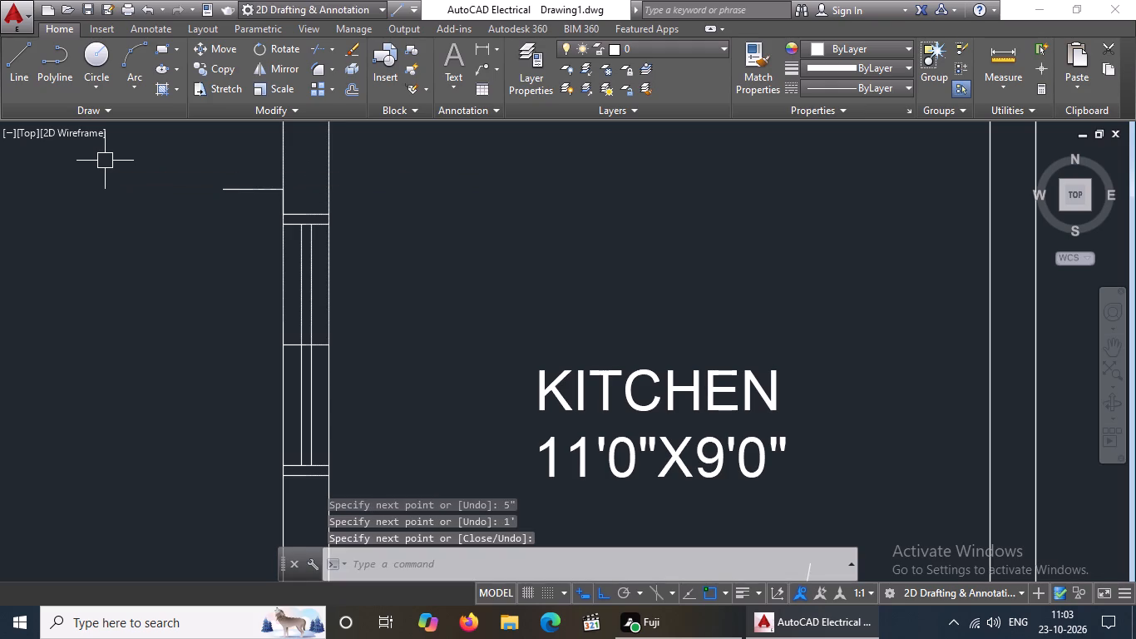
# Draw a line from the west window's outer south corner, 5" south, 1' west, and north to the end of the upper projecting line.
pyautogui.scroll(-3, 360, 303)
pyautogui.scroll(1, 343, 381)
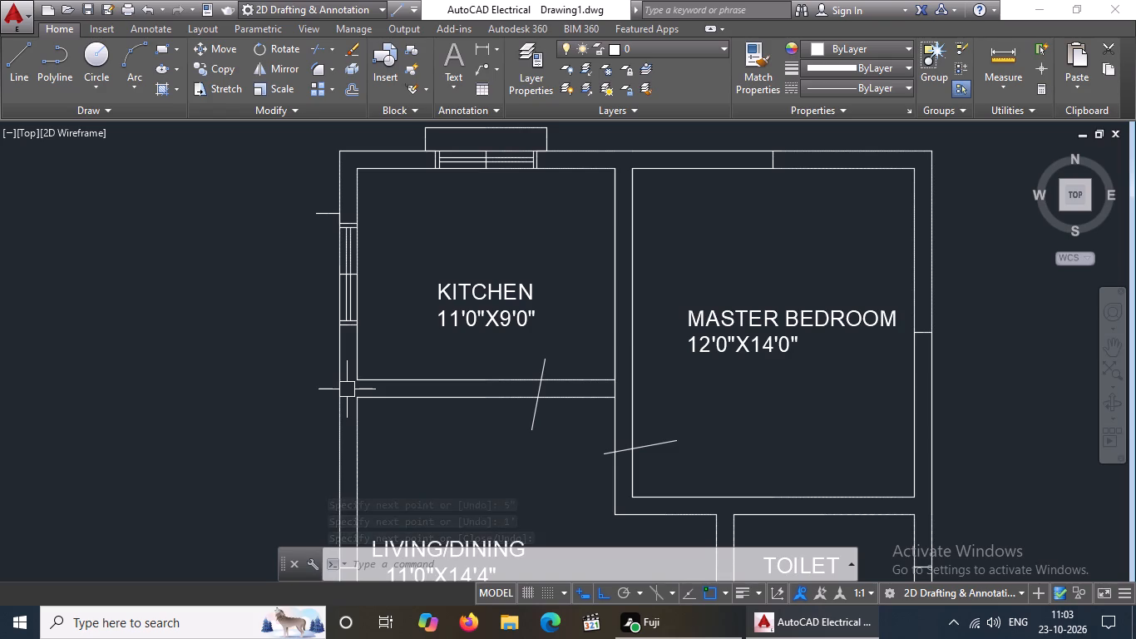
pyautogui.scroll(2, 347, 339)
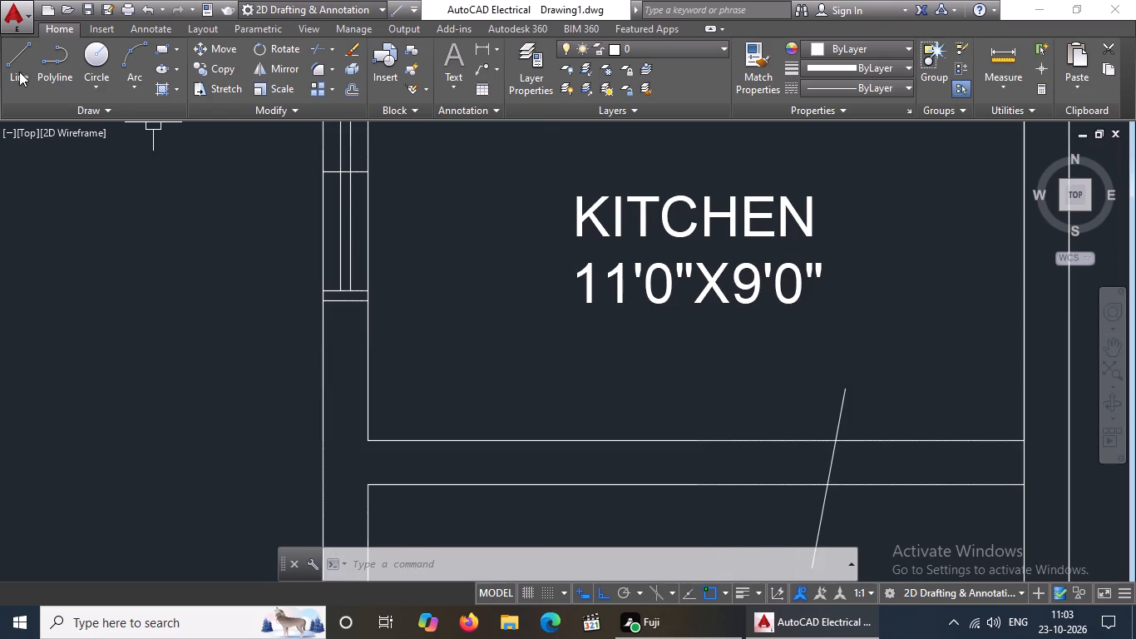
pyautogui.moveTo(17, 70); pyautogui.dragTo(27, 87)
pyautogui.moveTo(324, 300); pyautogui.dragTo(324, 308)
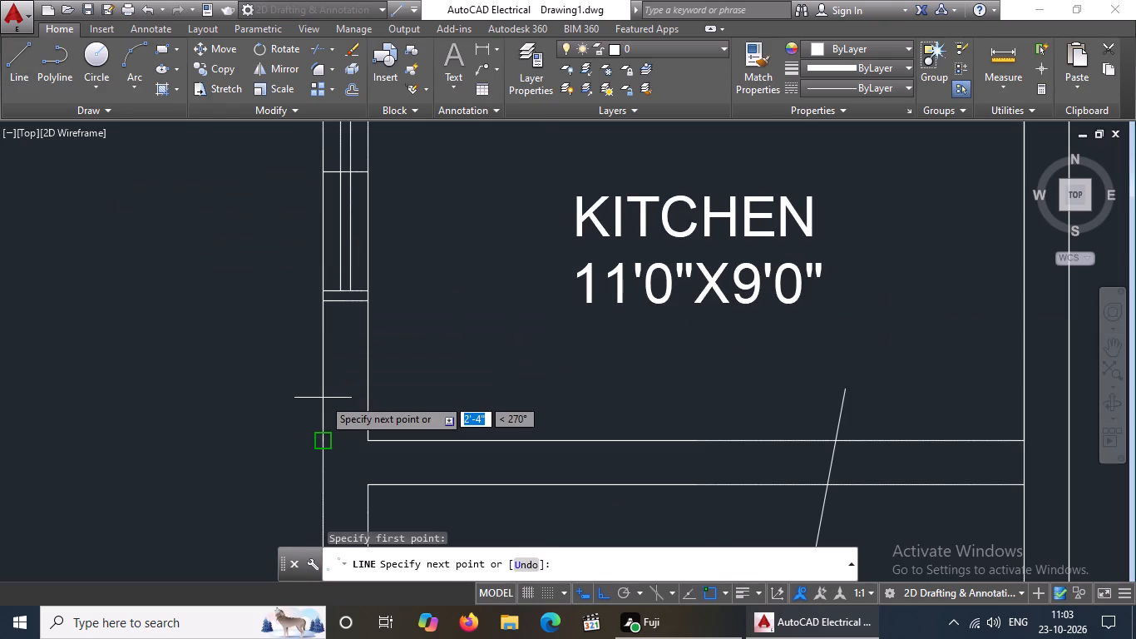
pyautogui.write('5"')
pyautogui.press('Return')
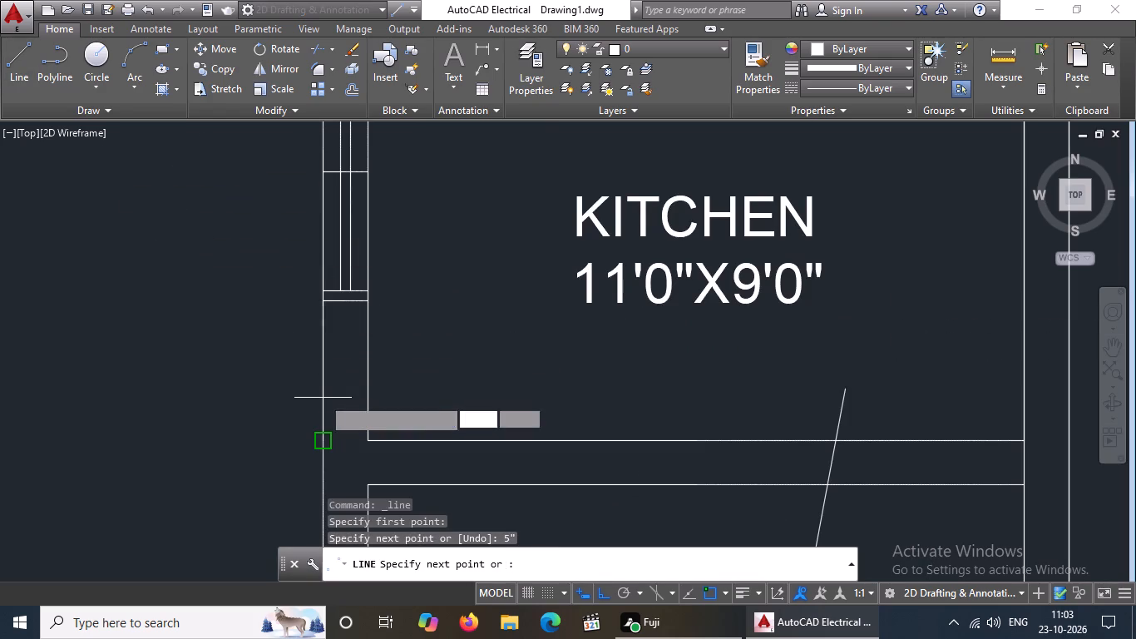
pyautogui.scroll(-3, 156, 290)
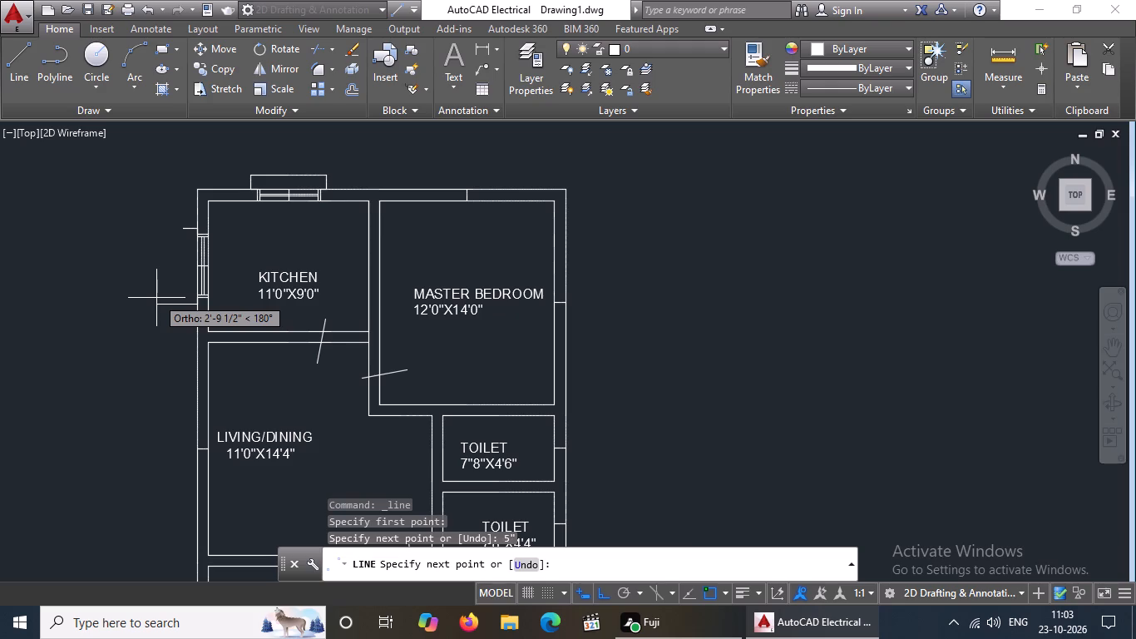
pyautogui.write("1'")
pyautogui.press('Return')
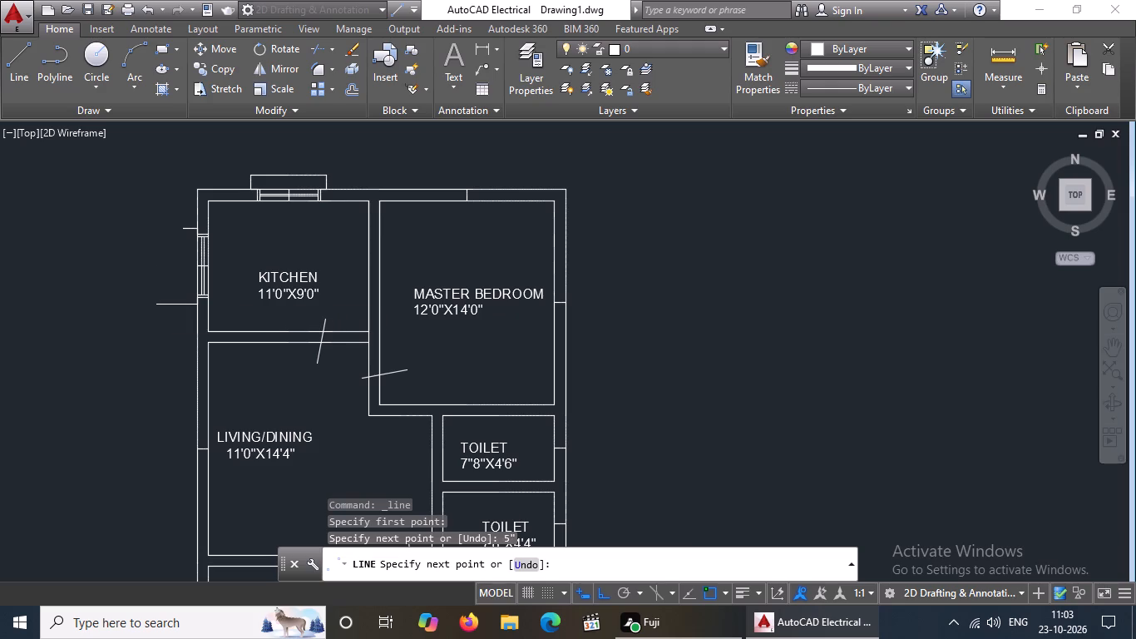
pyautogui.click(183, 228)
pyautogui.press('Escape')
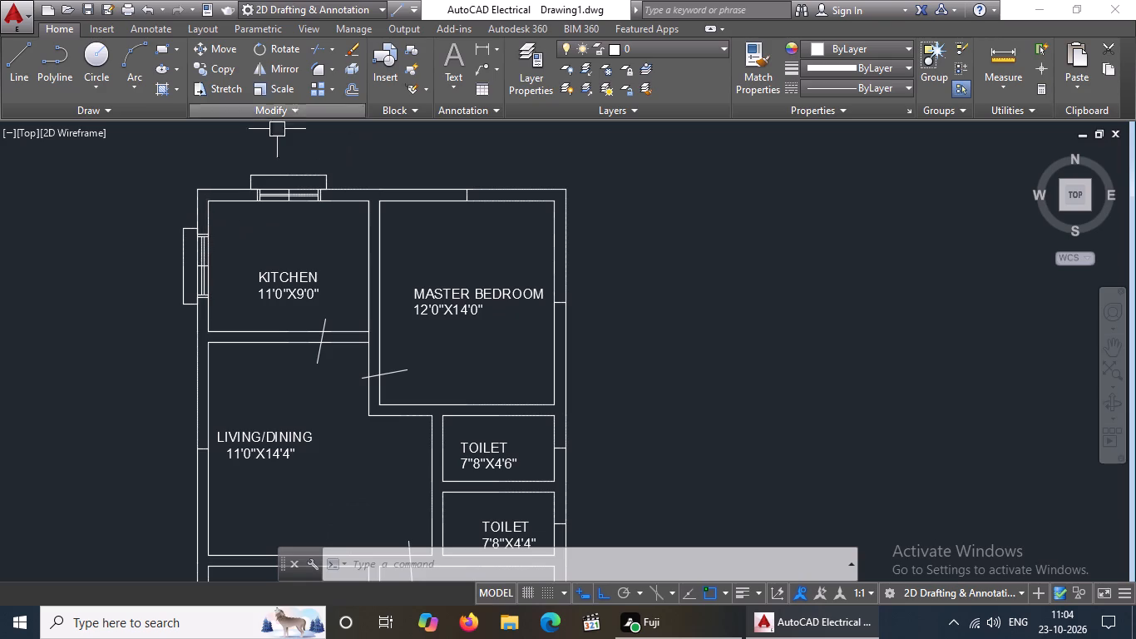
# Load the ACAD_ISO02W100 ISO dash linetype into the drawing.
pyautogui.scroll(3, 274, 163)
pyautogui.click(121, 183)
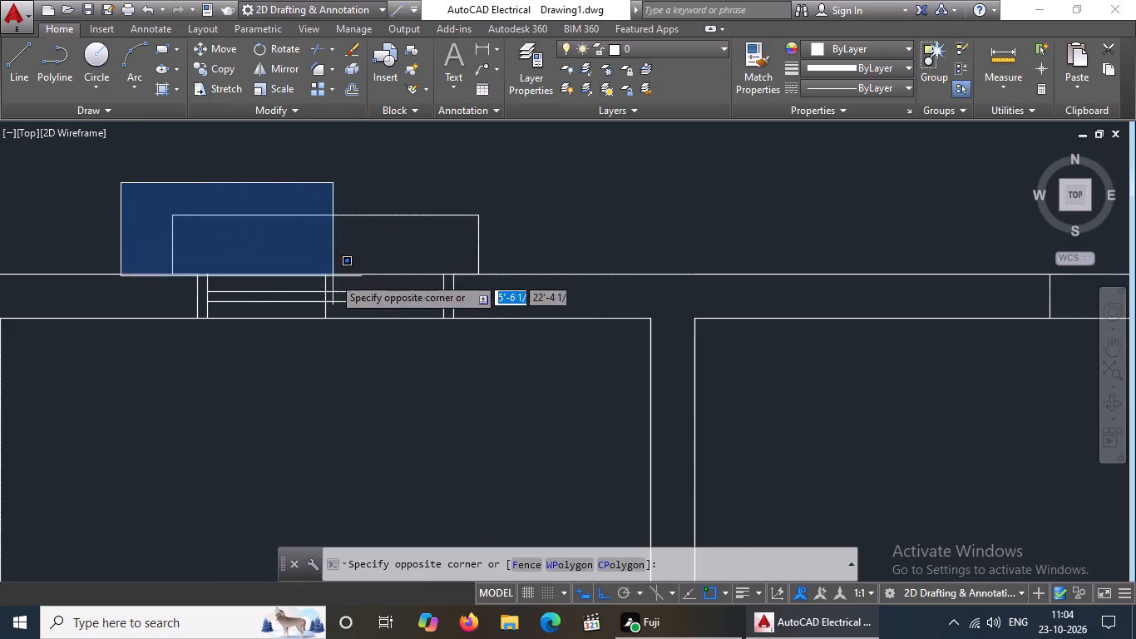
pyautogui.click(520, 280)
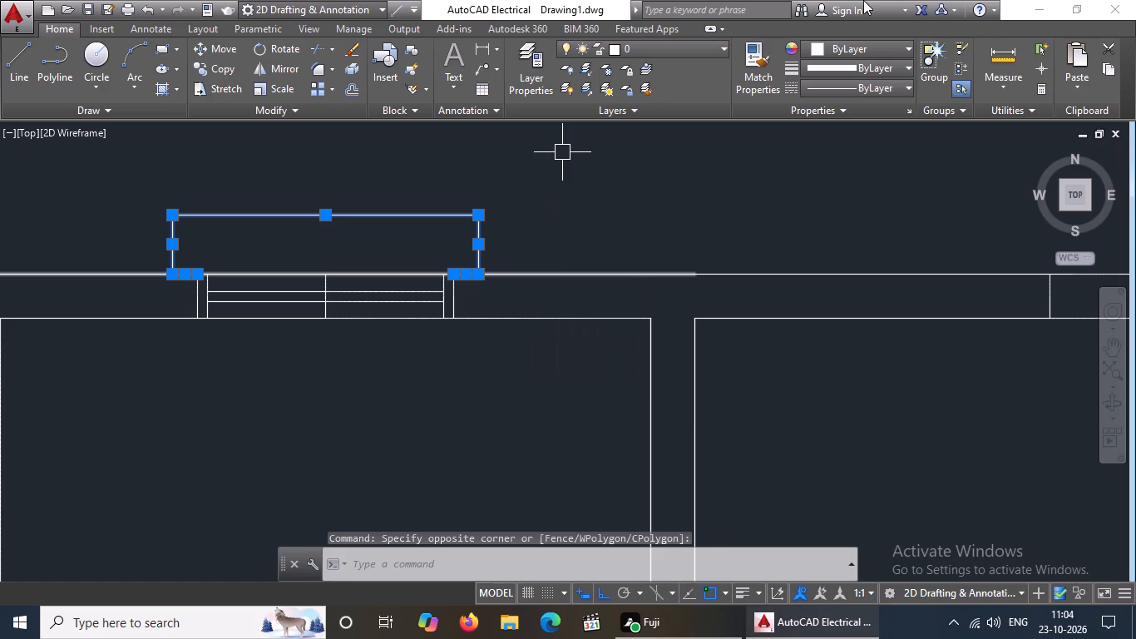
pyautogui.click(905, 90)
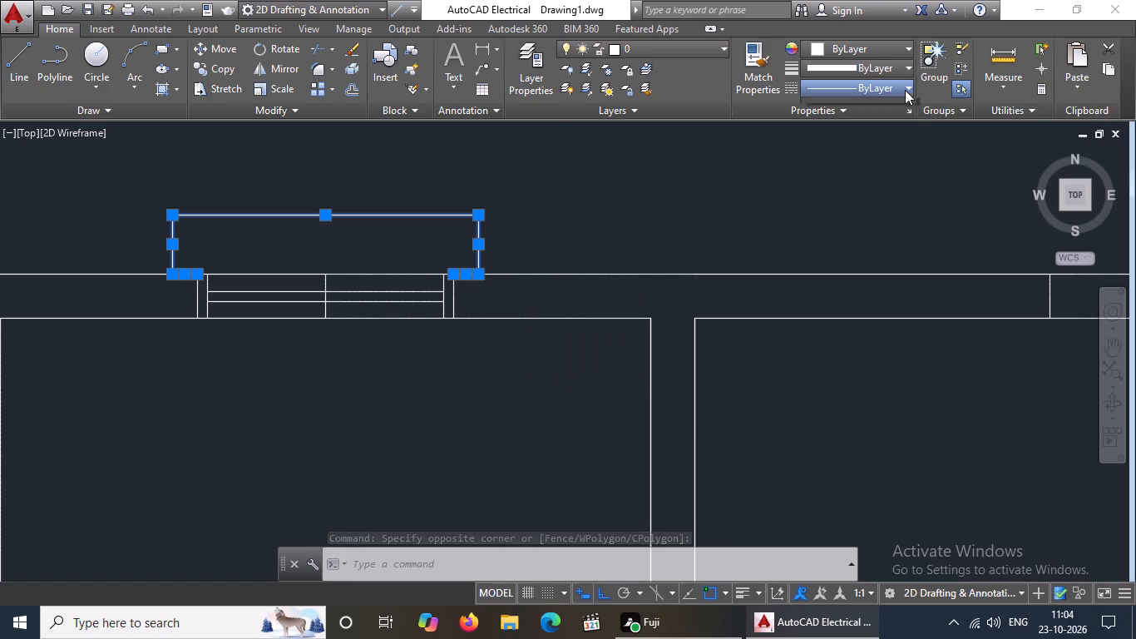
pyautogui.click(863, 174)
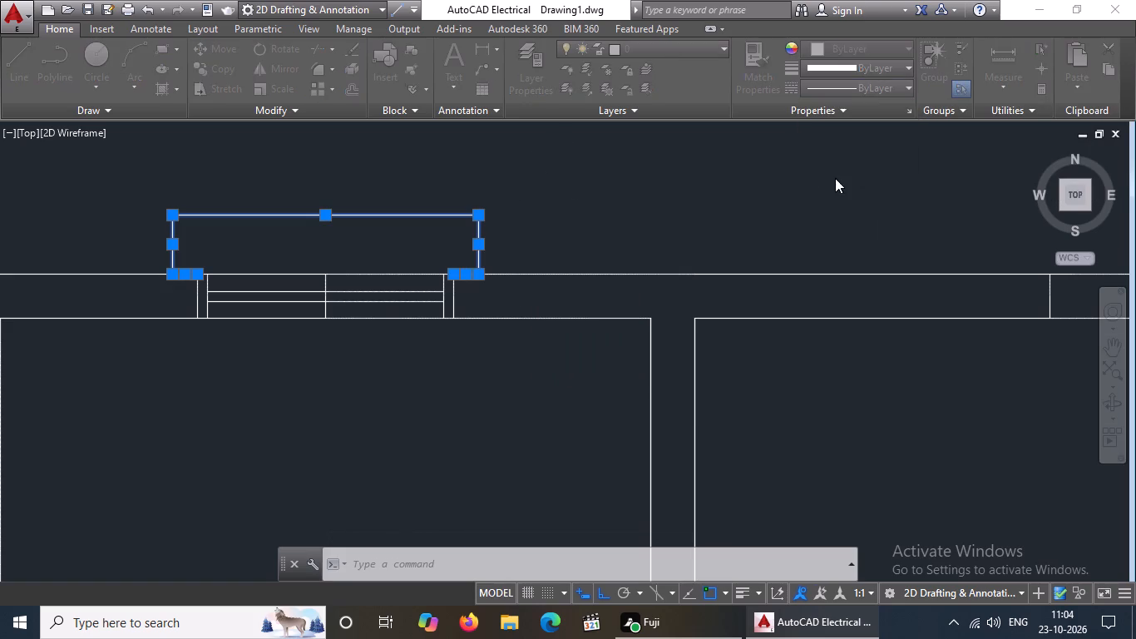
pyautogui.click(693, 166)
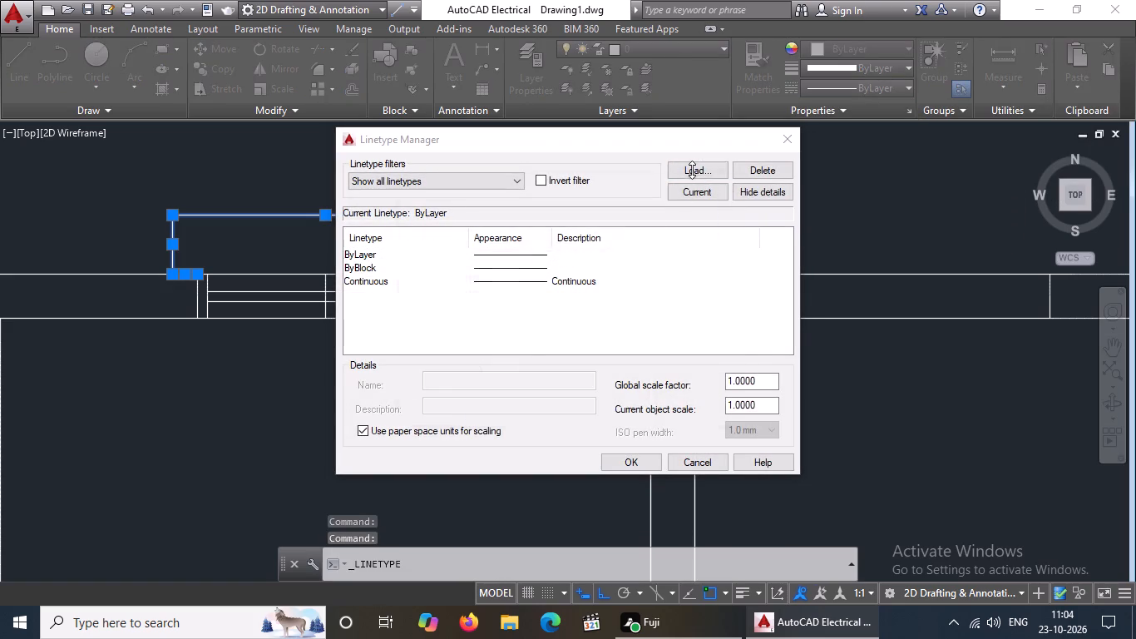
pyautogui.click(630, 279)
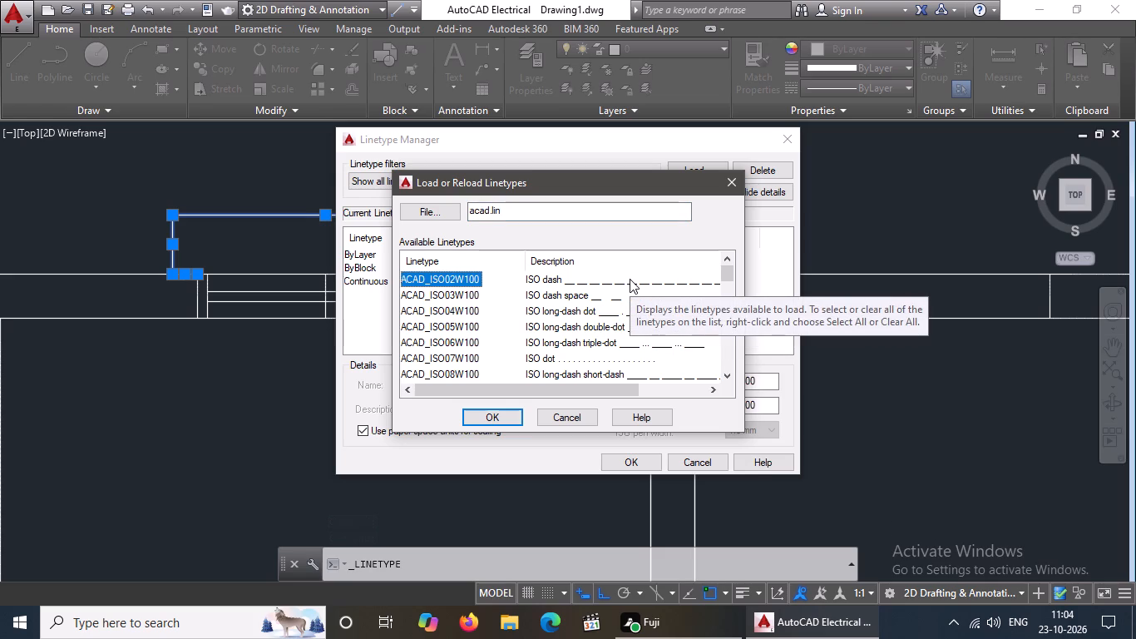
pyautogui.click(483, 418)
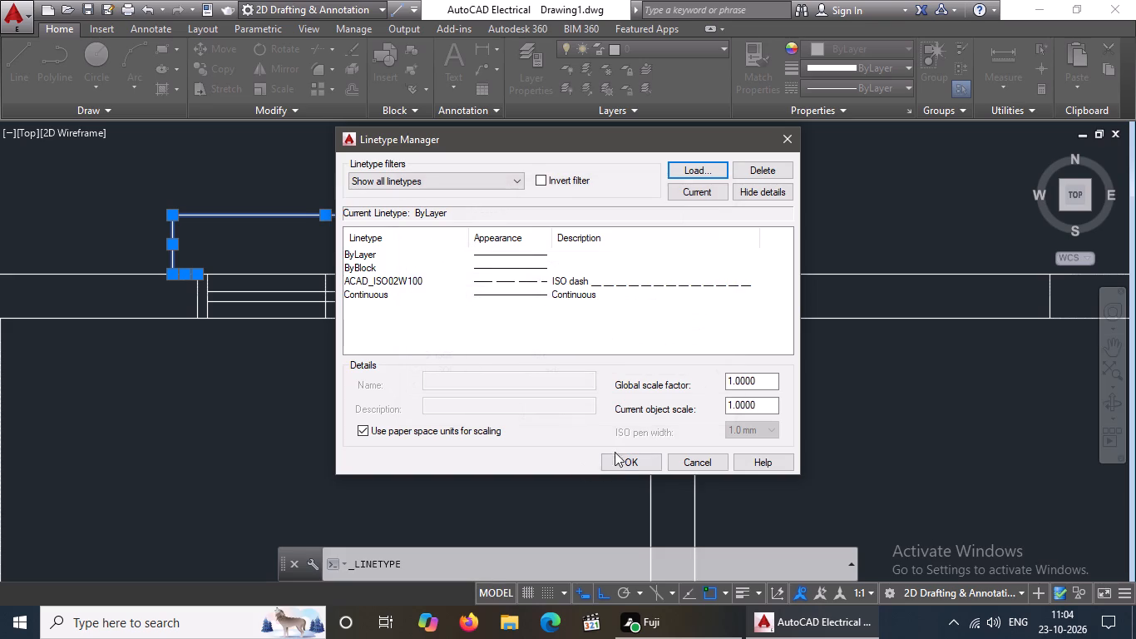
pyautogui.click(619, 465)
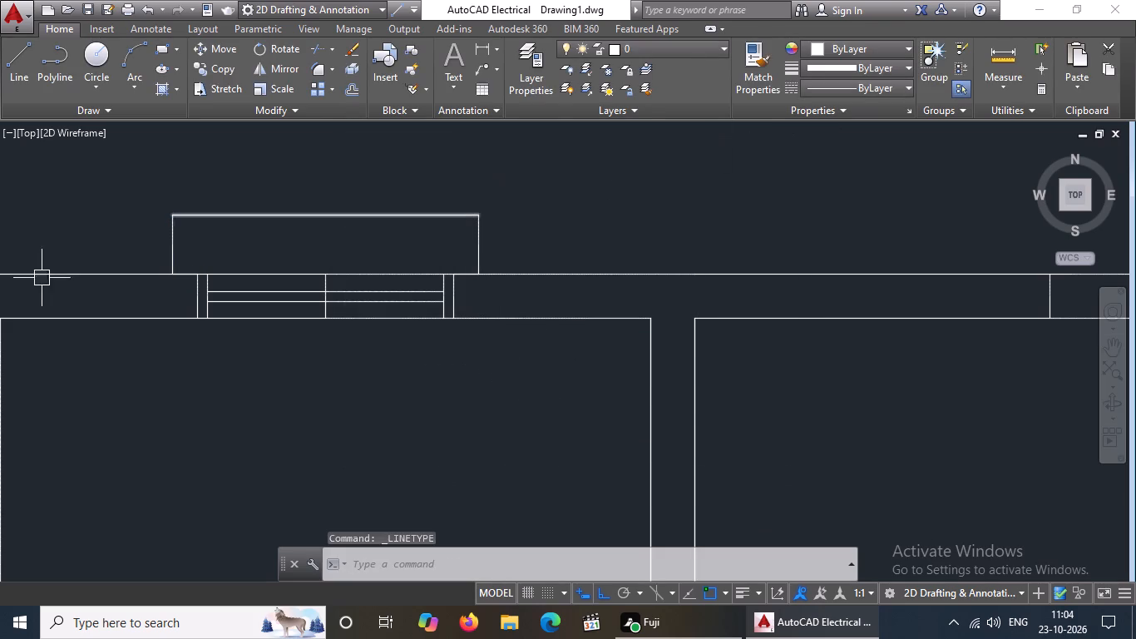
# Apply the ACAD_ISO02W100 linetype to the projection outline outside the kitchen's north window.
pyautogui.click(110, 181)
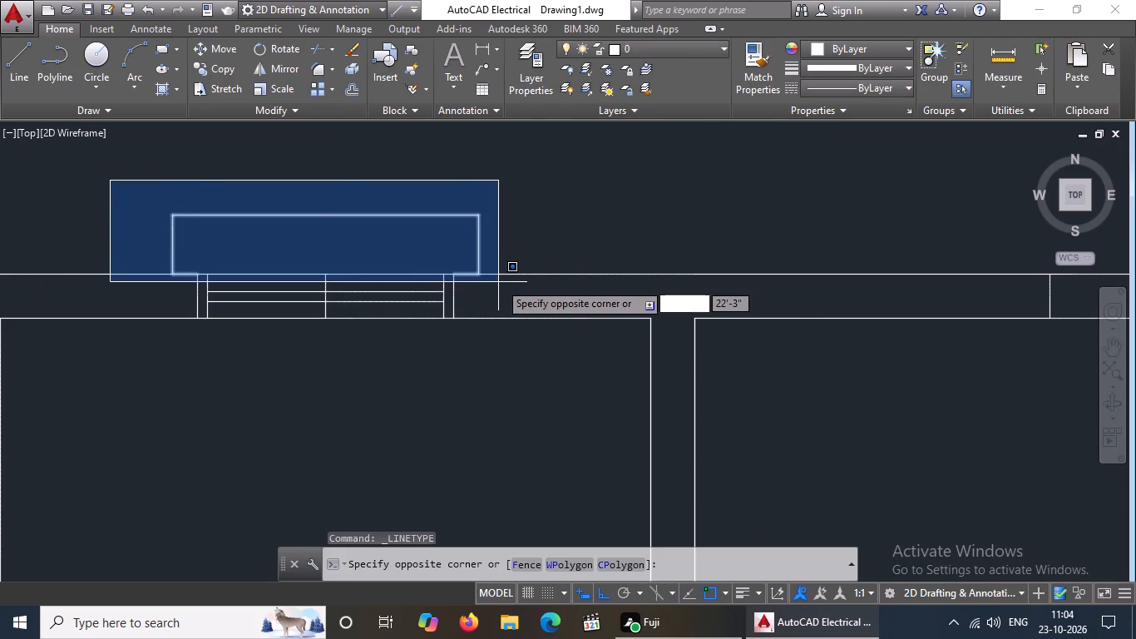
pyautogui.click(501, 282)
pyautogui.click(897, 87)
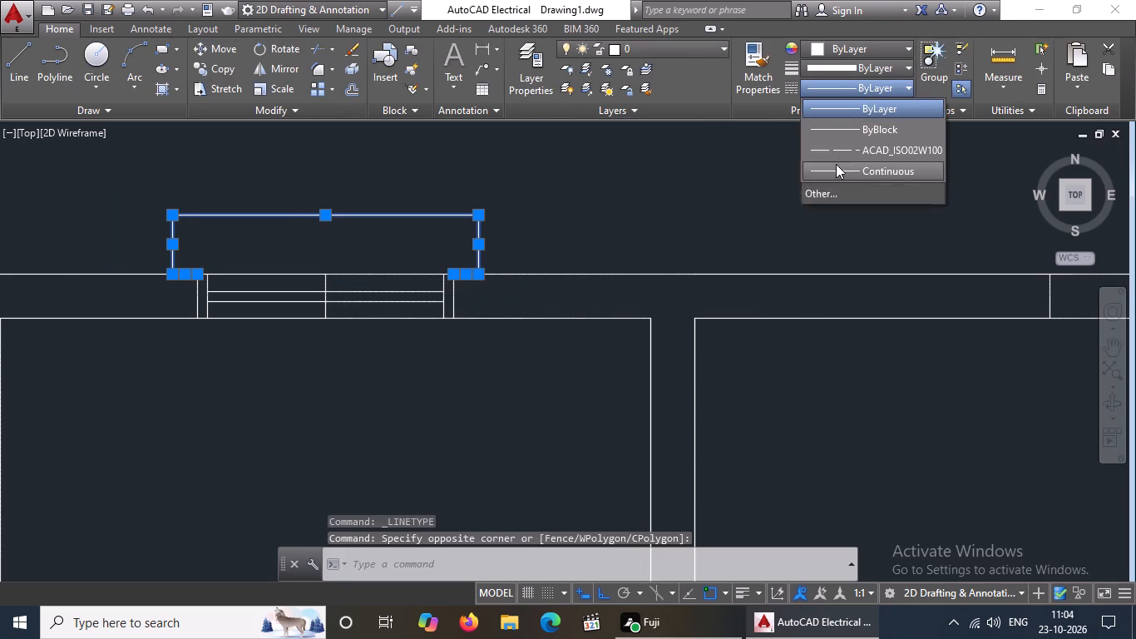
pyautogui.click(842, 148)
pyautogui.scroll(-4, 505, 362)
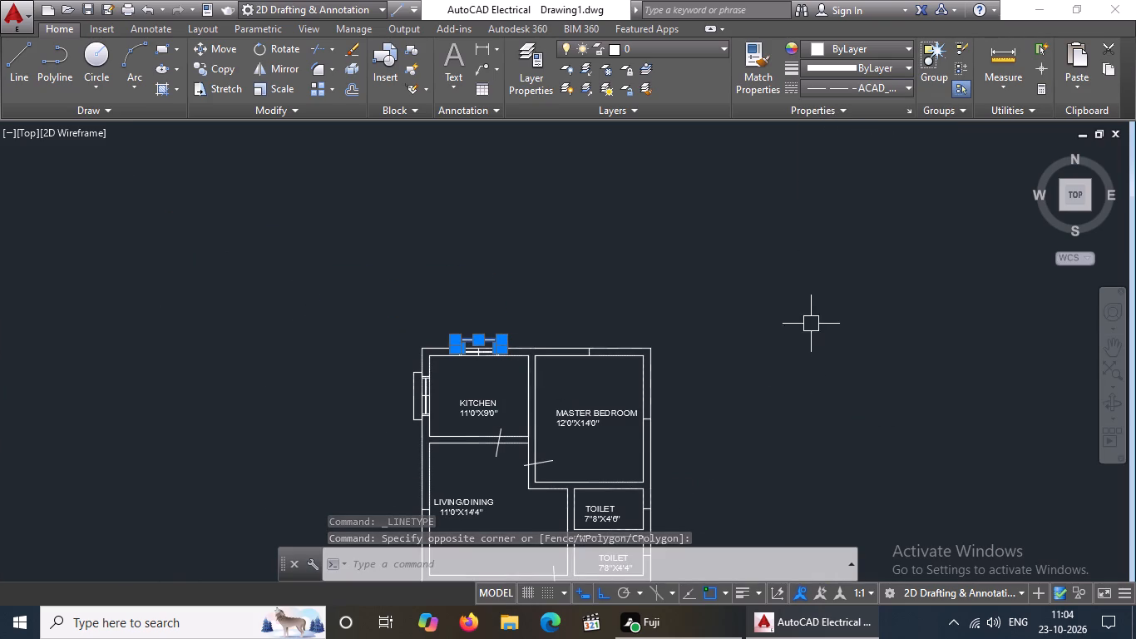
# Apply the ACAD_ISO02W100 linetype to the projection outline outside the kitchen's west window.
pyautogui.scroll(3, 427, 422)
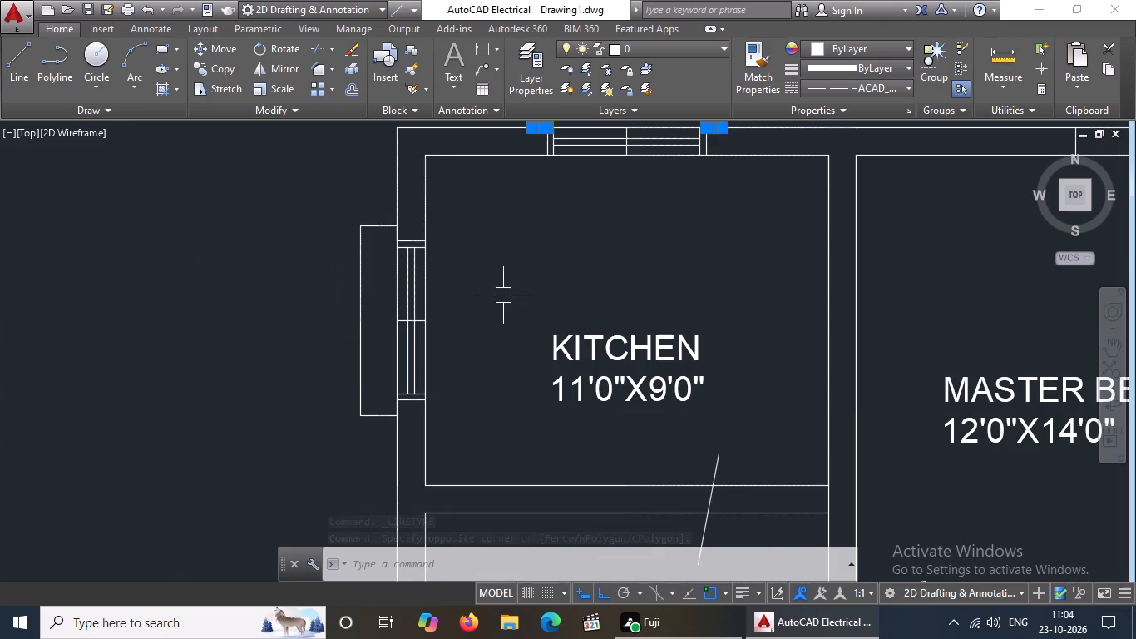
pyautogui.press('Escape')
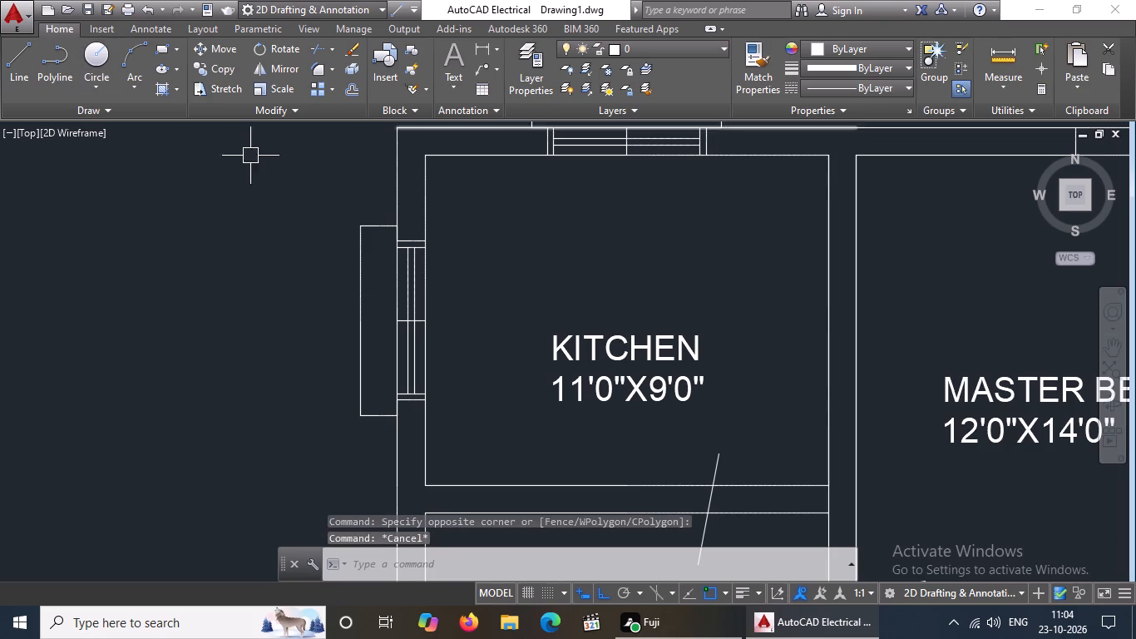
pyautogui.click(298, 181)
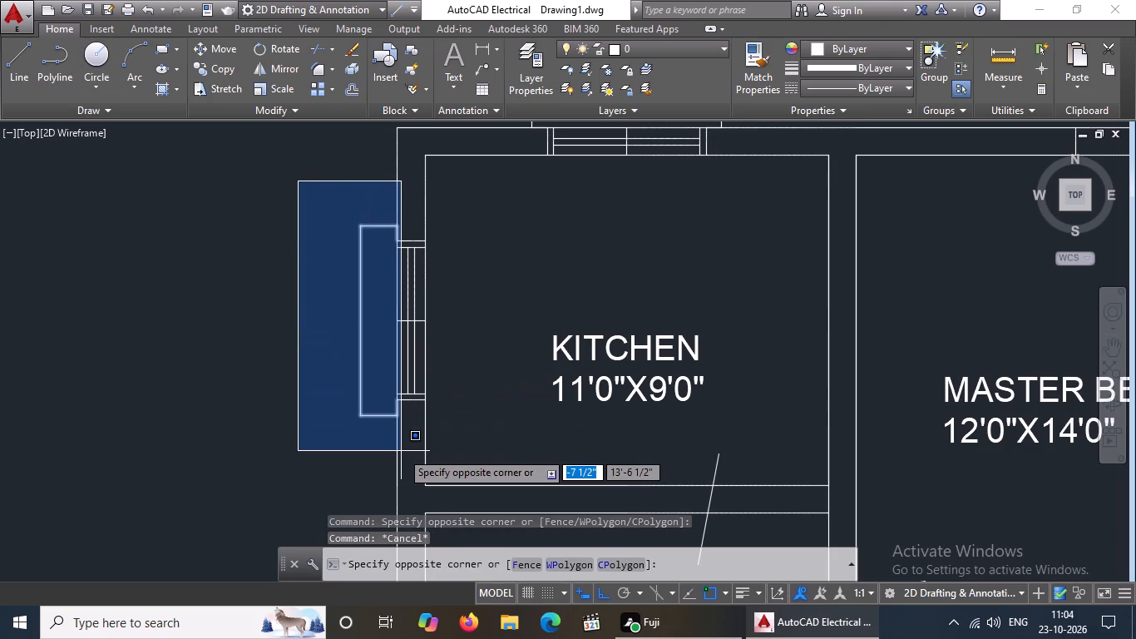
pyautogui.click(401, 451)
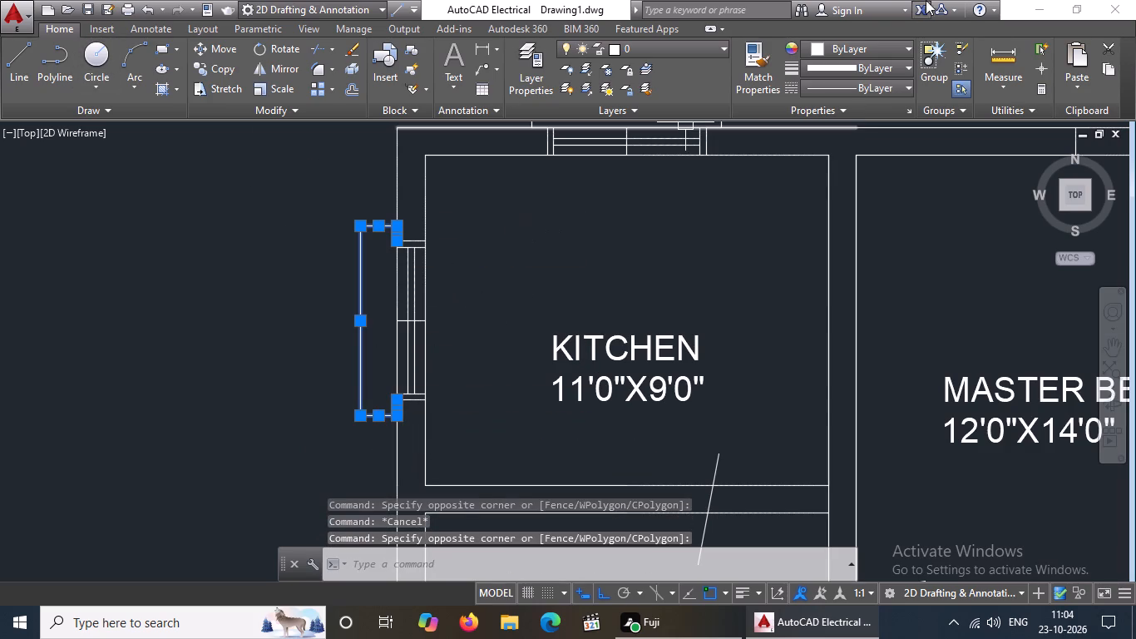
pyautogui.click(860, 83)
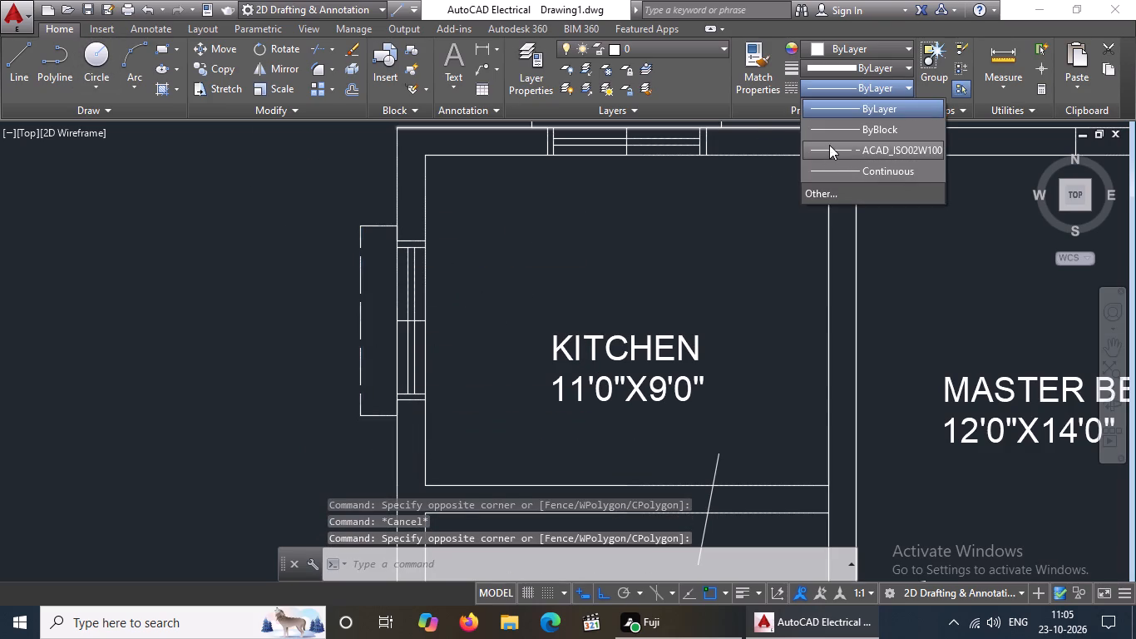
pyautogui.click(829, 145)
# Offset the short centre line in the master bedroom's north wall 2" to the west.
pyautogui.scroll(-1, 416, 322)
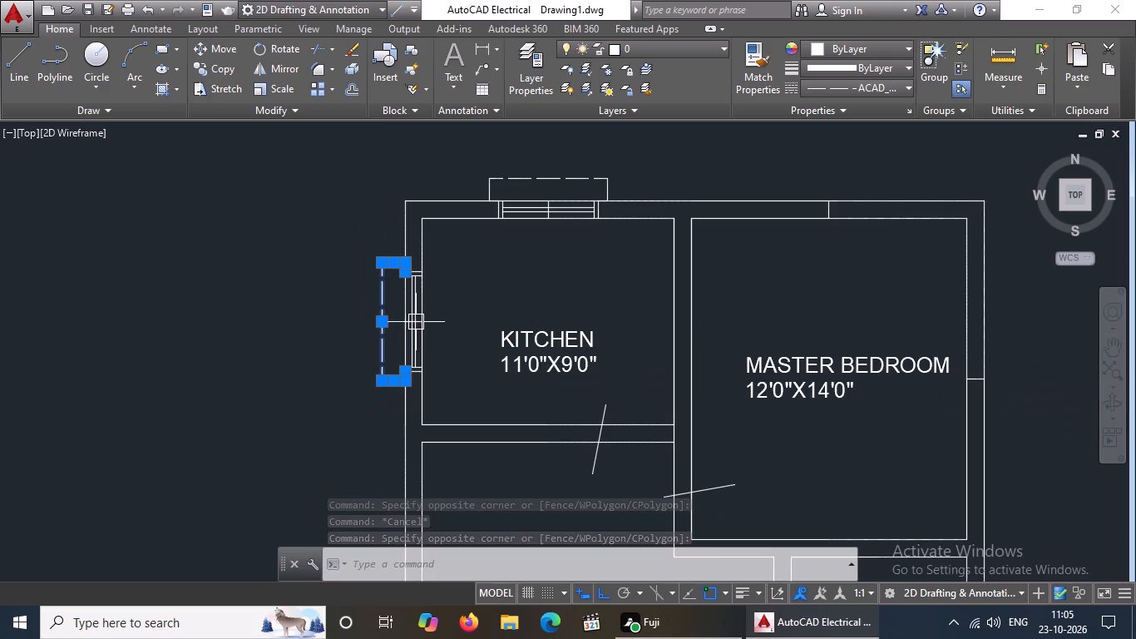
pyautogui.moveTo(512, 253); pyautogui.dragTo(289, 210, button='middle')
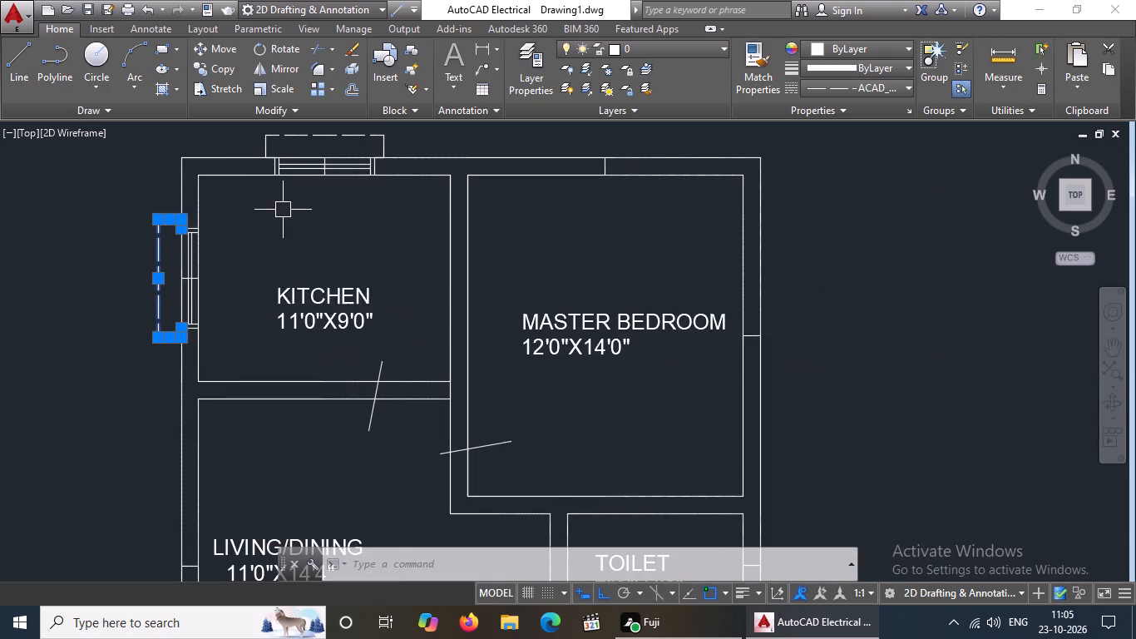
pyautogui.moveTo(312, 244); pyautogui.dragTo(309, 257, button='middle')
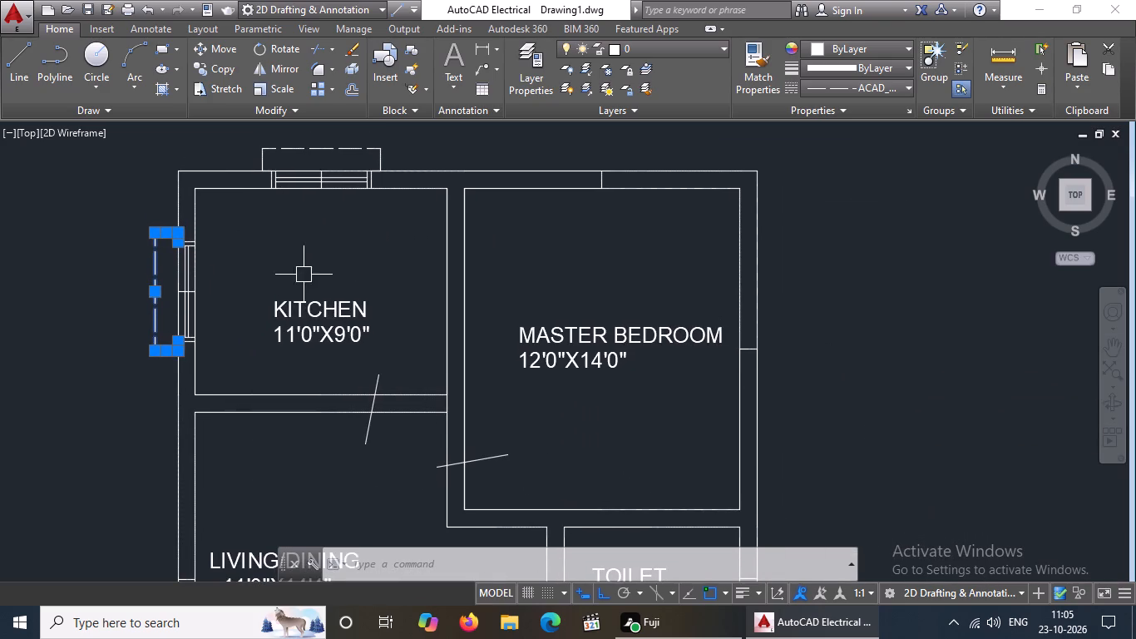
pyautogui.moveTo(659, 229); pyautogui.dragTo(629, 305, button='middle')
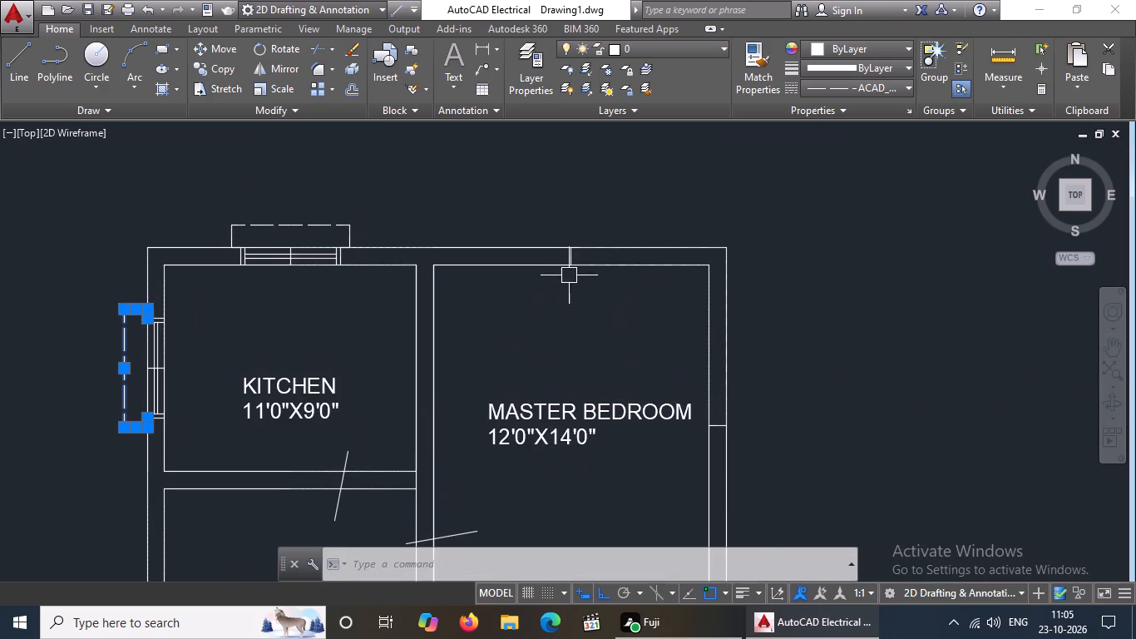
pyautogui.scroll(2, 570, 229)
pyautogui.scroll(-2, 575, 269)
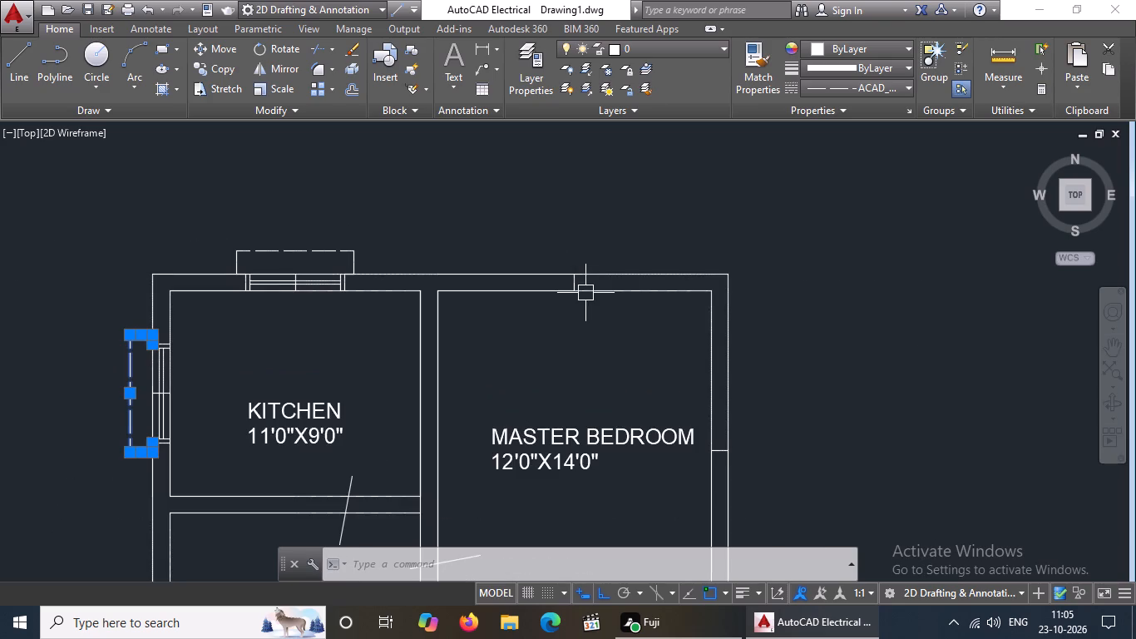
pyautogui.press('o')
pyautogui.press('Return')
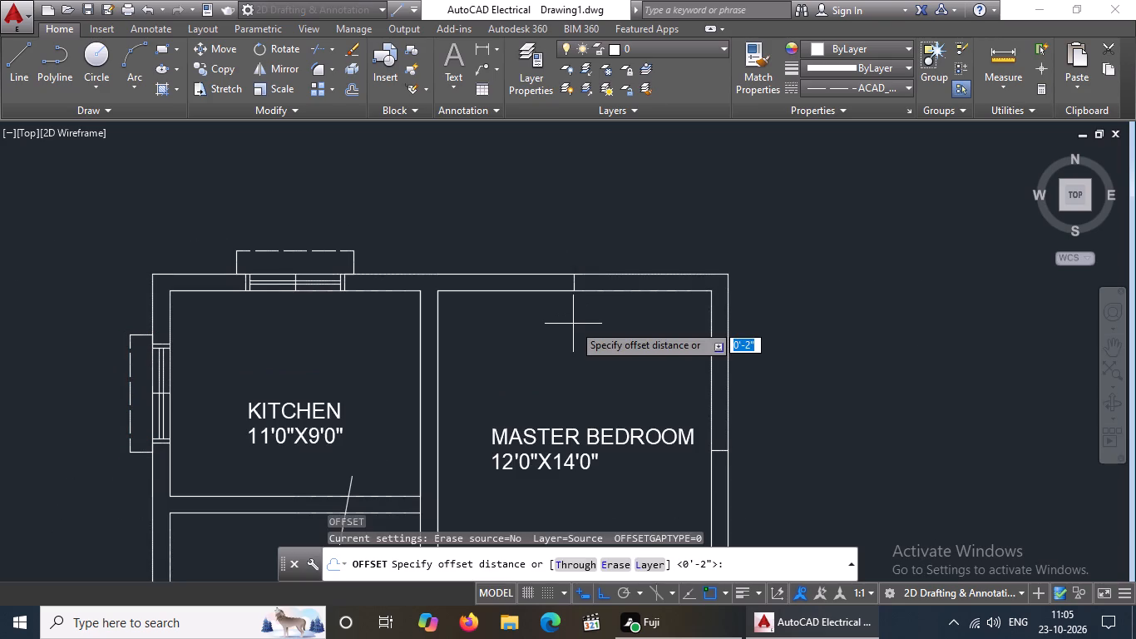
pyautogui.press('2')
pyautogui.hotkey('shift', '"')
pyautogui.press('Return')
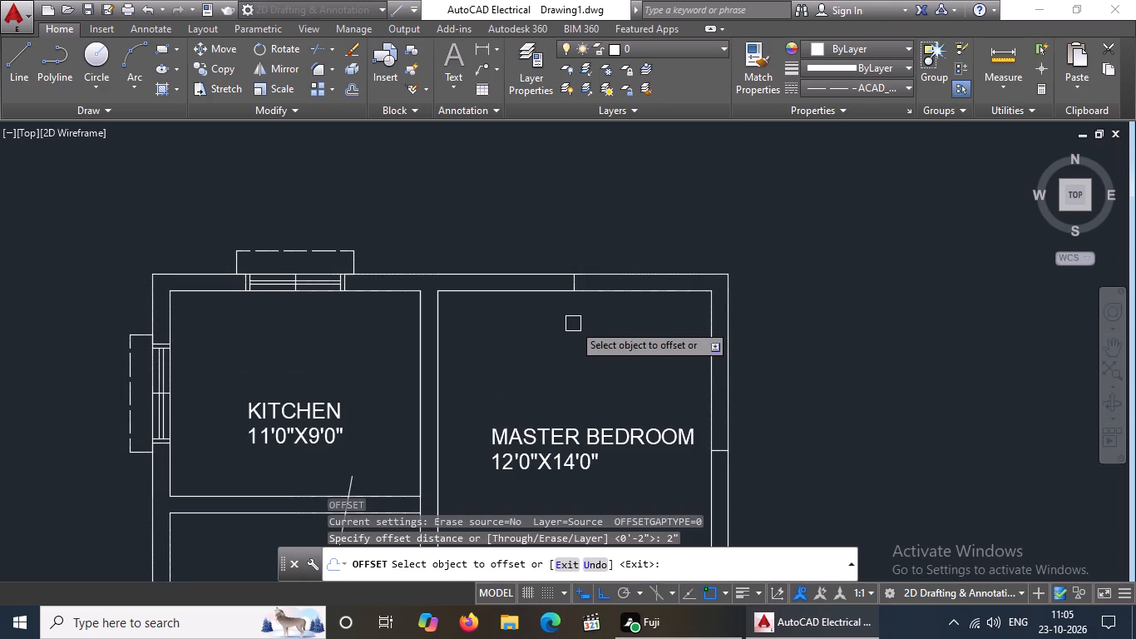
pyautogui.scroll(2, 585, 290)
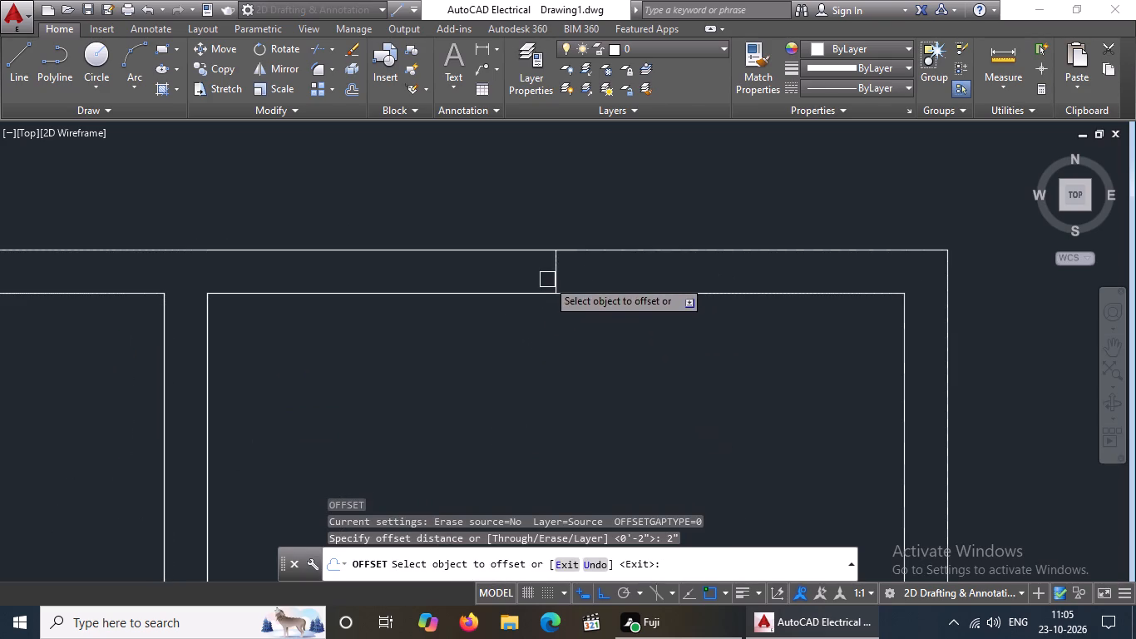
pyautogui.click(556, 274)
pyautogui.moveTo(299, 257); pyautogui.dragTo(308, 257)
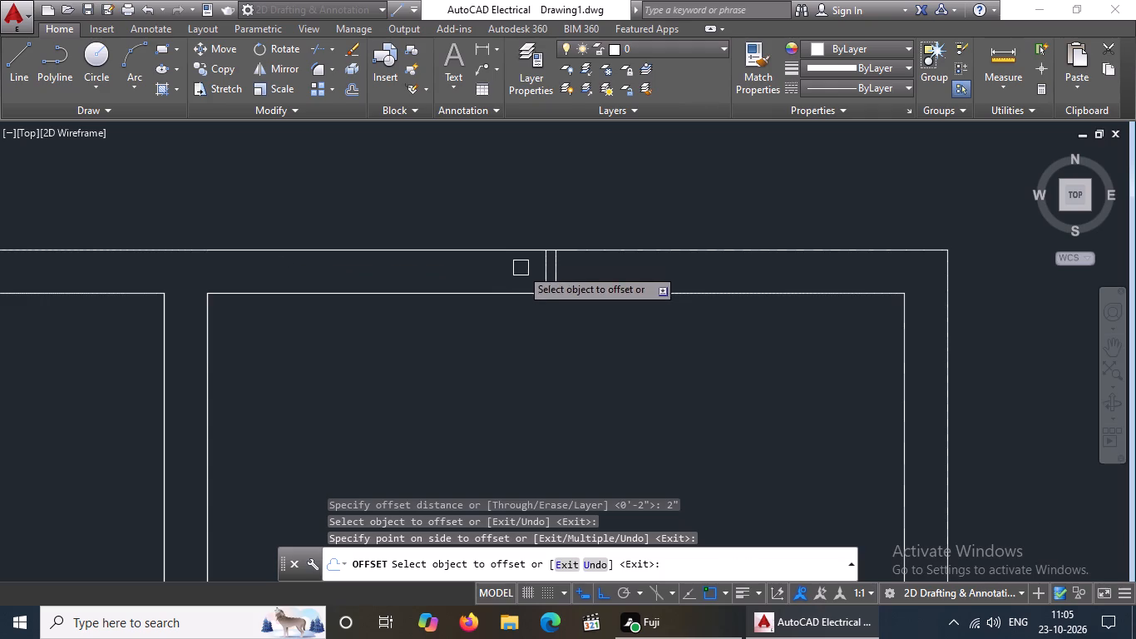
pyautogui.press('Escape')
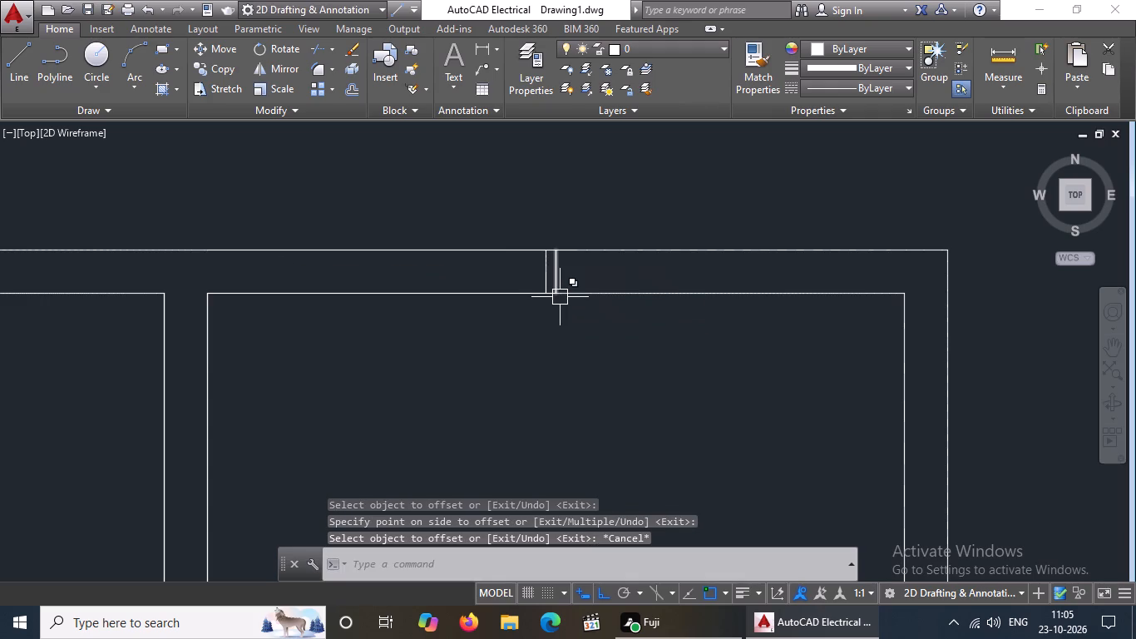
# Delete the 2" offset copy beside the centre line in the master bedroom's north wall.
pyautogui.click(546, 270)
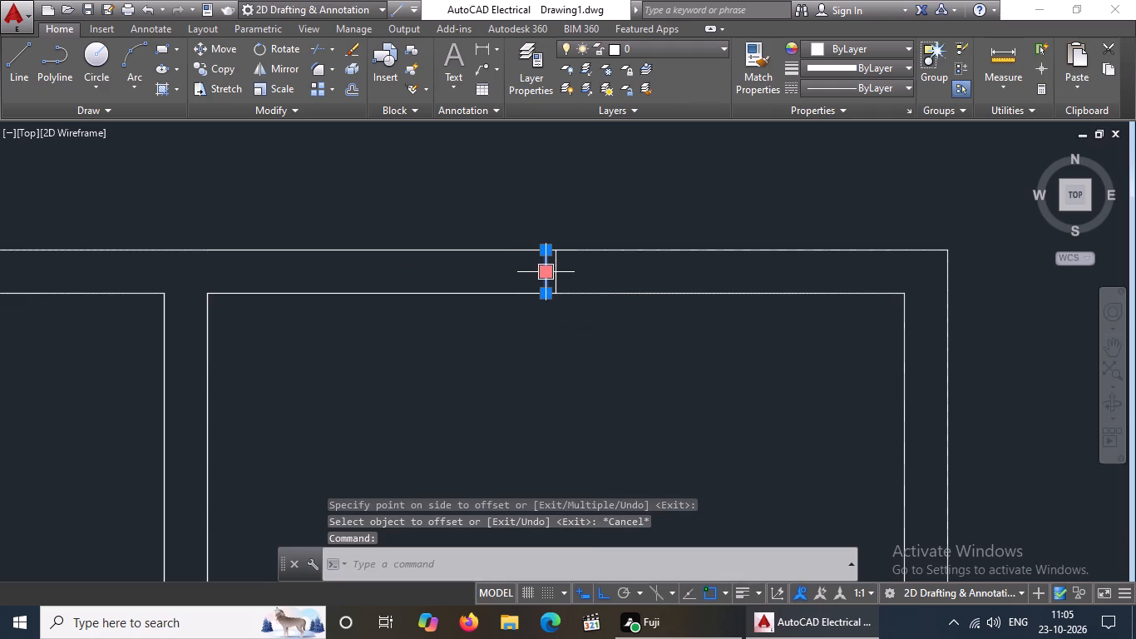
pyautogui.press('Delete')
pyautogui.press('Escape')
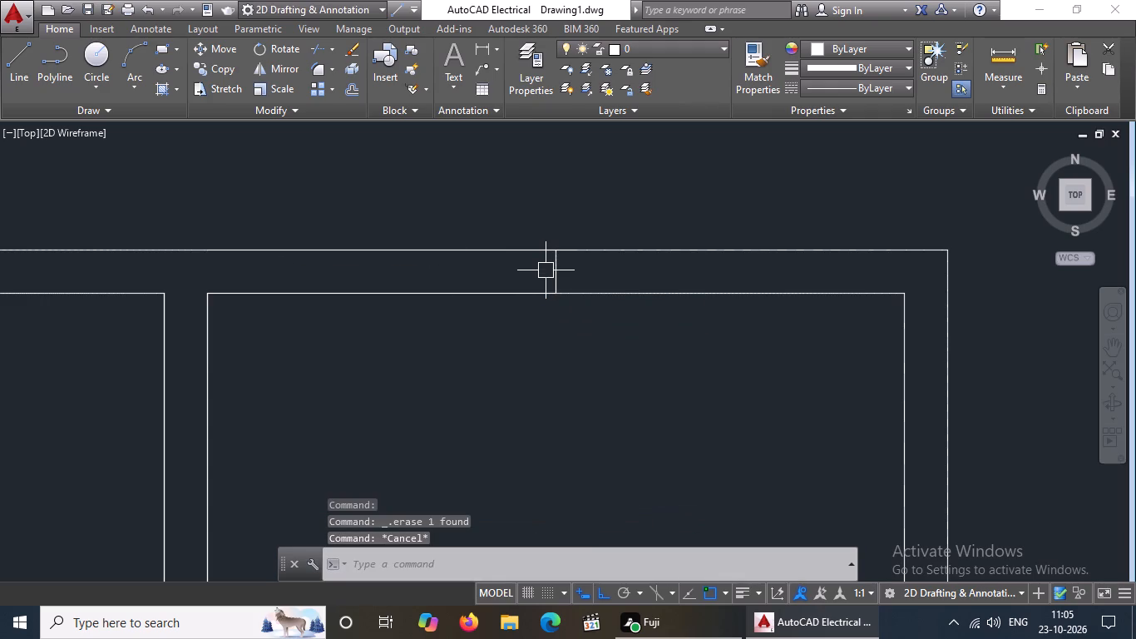
# Offset the centre line in the master bedroom's north wall 2' to the west and 2' to the east.
pyautogui.press('o')
pyautogui.press('Return')
pyautogui.write("2'")
pyautogui.press('Return')
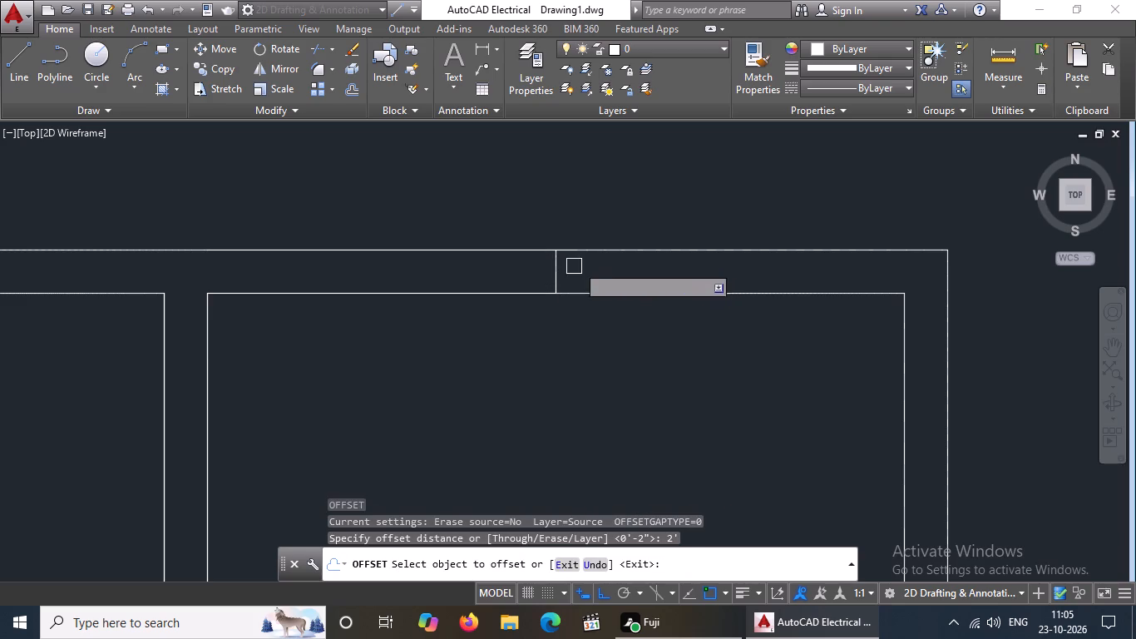
pyautogui.click(556, 274)
pyautogui.moveTo(412, 293); pyautogui.dragTo(420, 291)
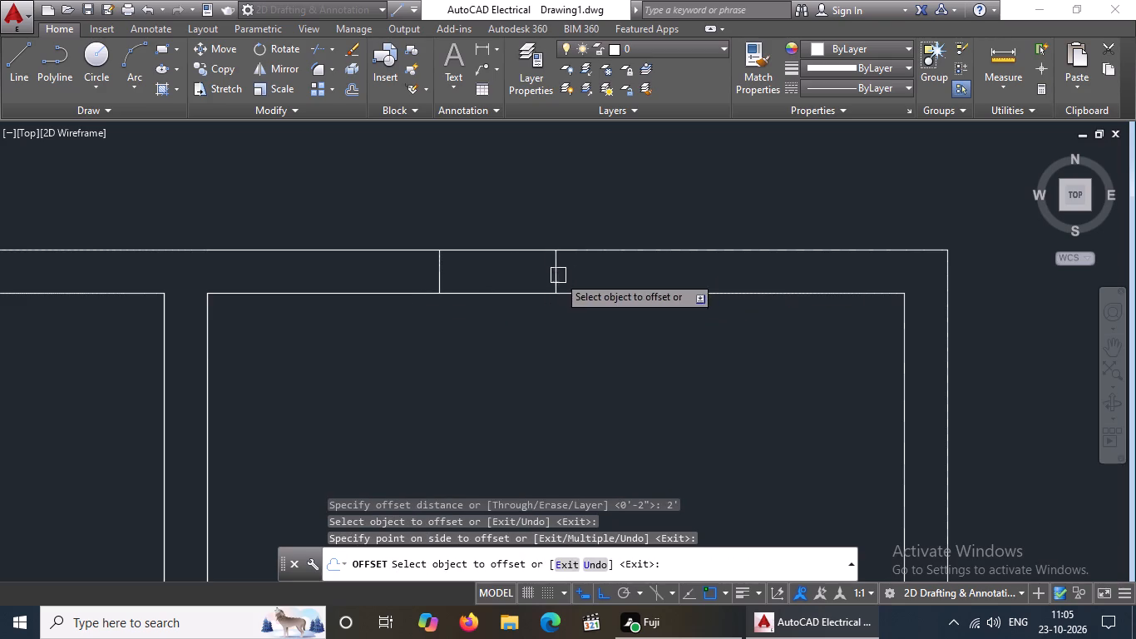
pyautogui.moveTo(557, 275); pyautogui.dragTo(565, 271)
pyautogui.click(590, 267)
pyautogui.scroll(-1, 563, 294)
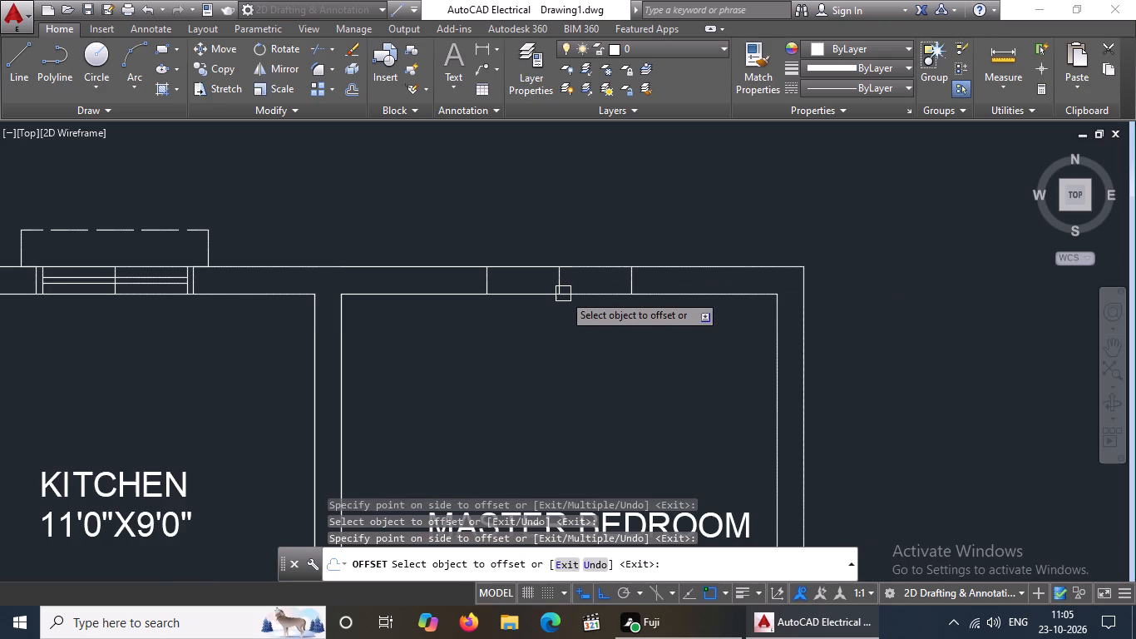
pyautogui.press('Escape')
# Draw a line between the midpoints of the two end lines of the master bedroom's north window.
pyautogui.press('l')
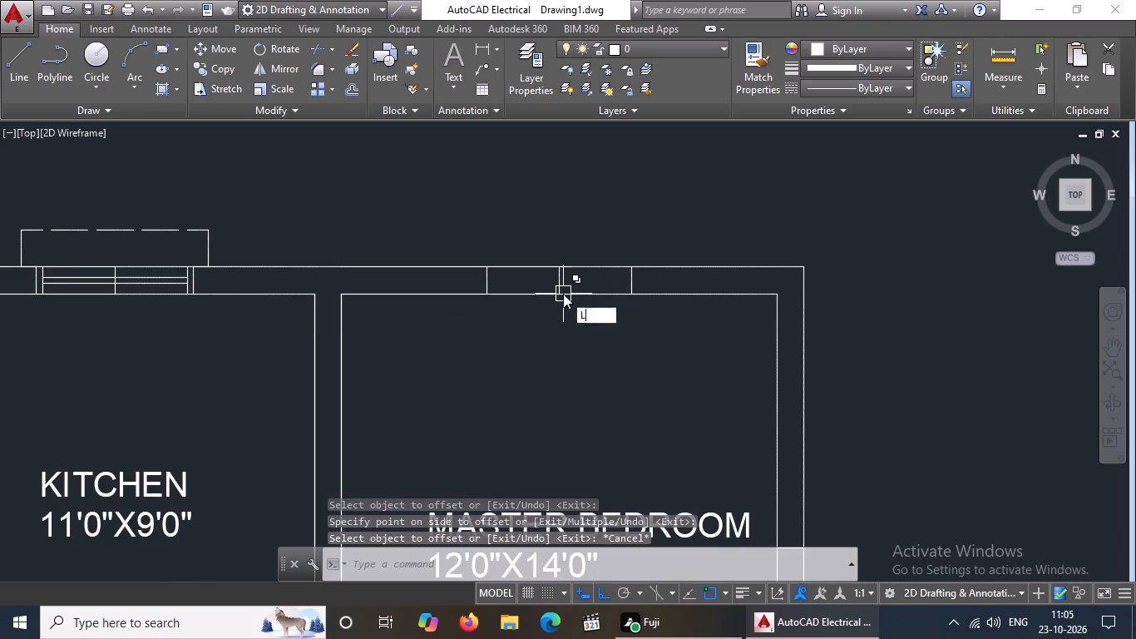
pyautogui.press('Return')
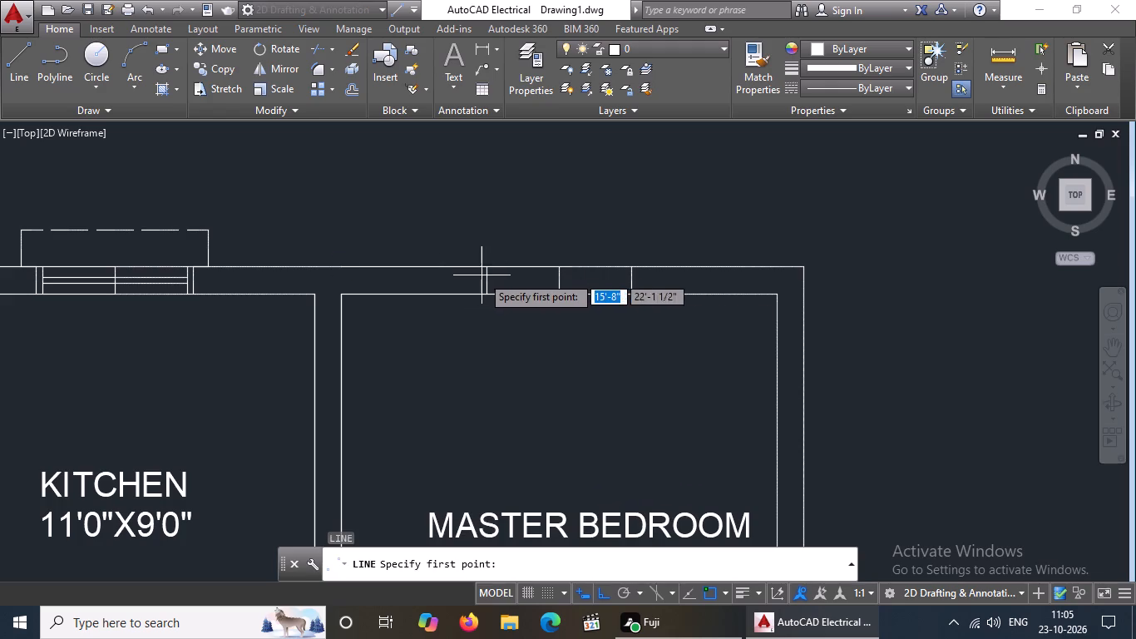
pyautogui.click(487, 278)
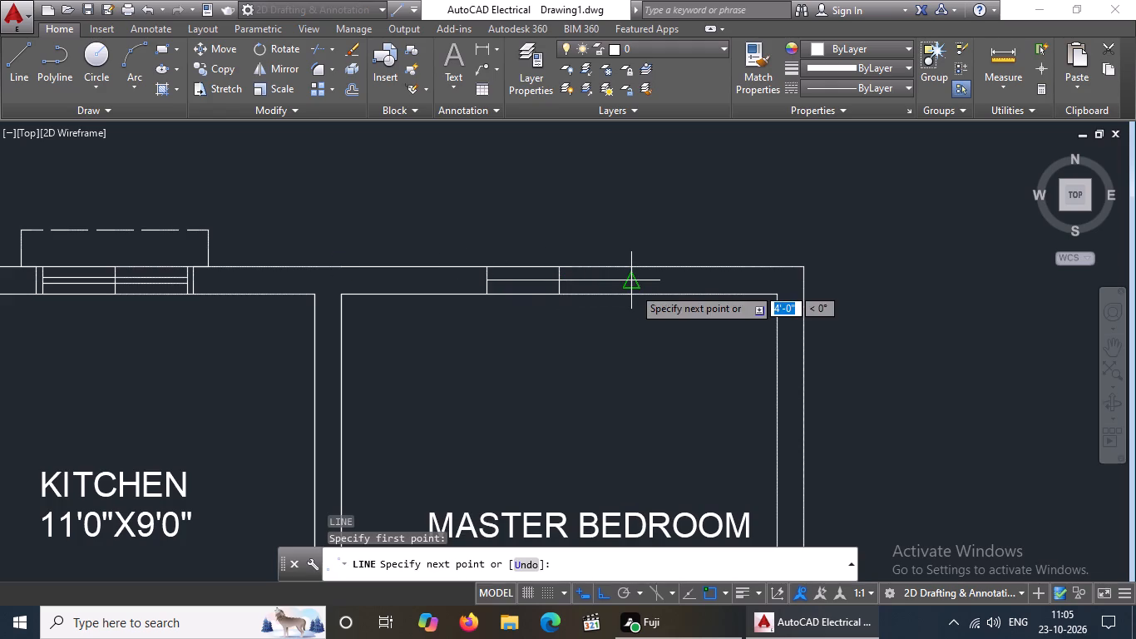
pyautogui.click(634, 287)
pyautogui.press('Escape')
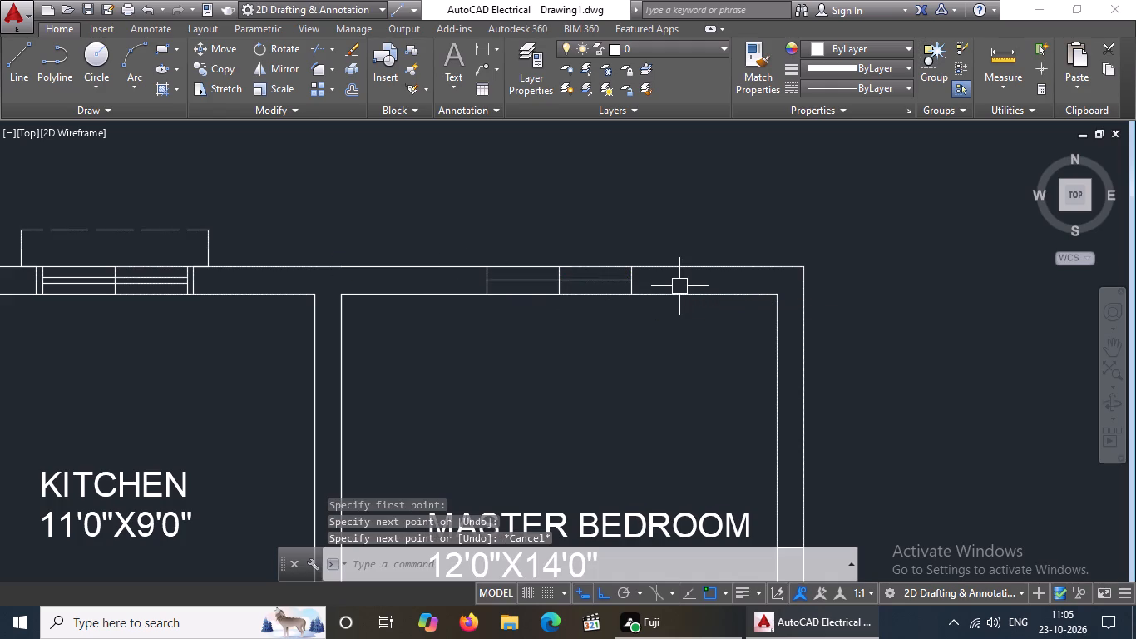
# Offset the west and east end lines of the master bedroom's north window 2" outward for the frame.
pyautogui.press('o')
pyautogui.press('Return')
pyautogui.press('2')
pyautogui.hotkey('shift', '"')
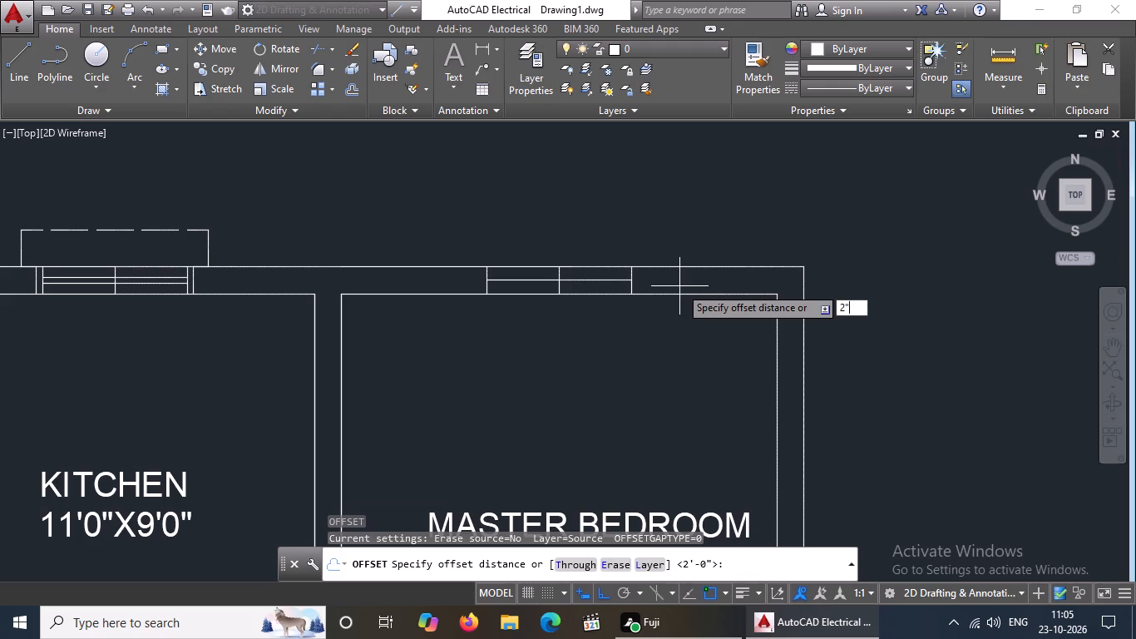
pyautogui.press('Return')
pyautogui.scroll(2, 504, 281)
pyautogui.click(457, 294)
pyautogui.moveTo(366, 309); pyautogui.dragTo(395, 304)
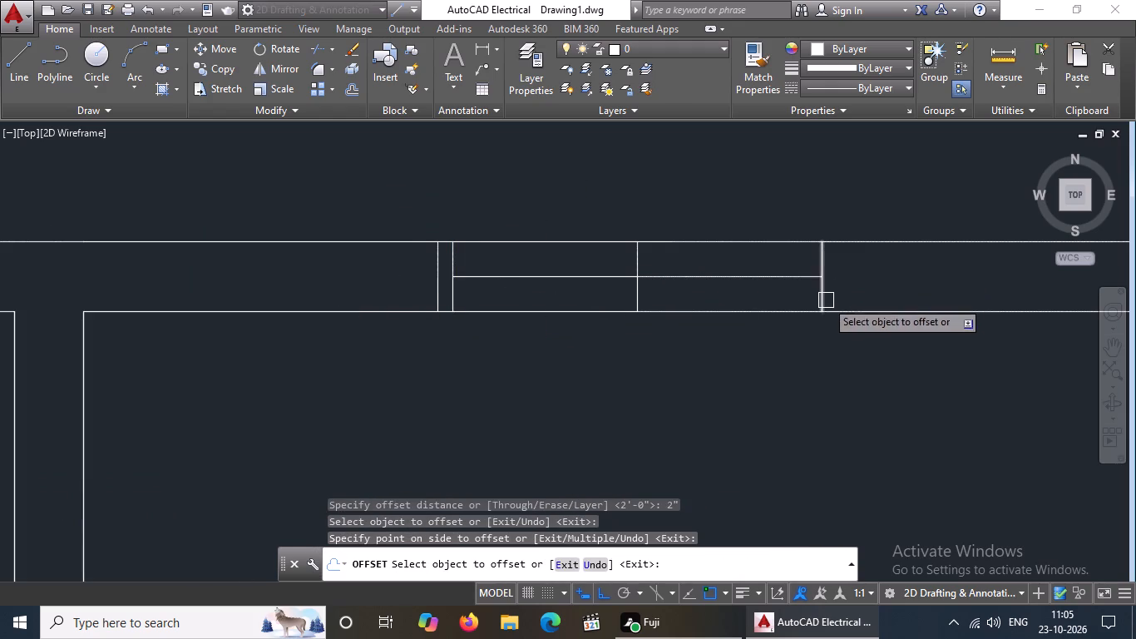
pyautogui.moveTo(826, 300); pyautogui.dragTo(838, 296)
pyautogui.click(877, 290)
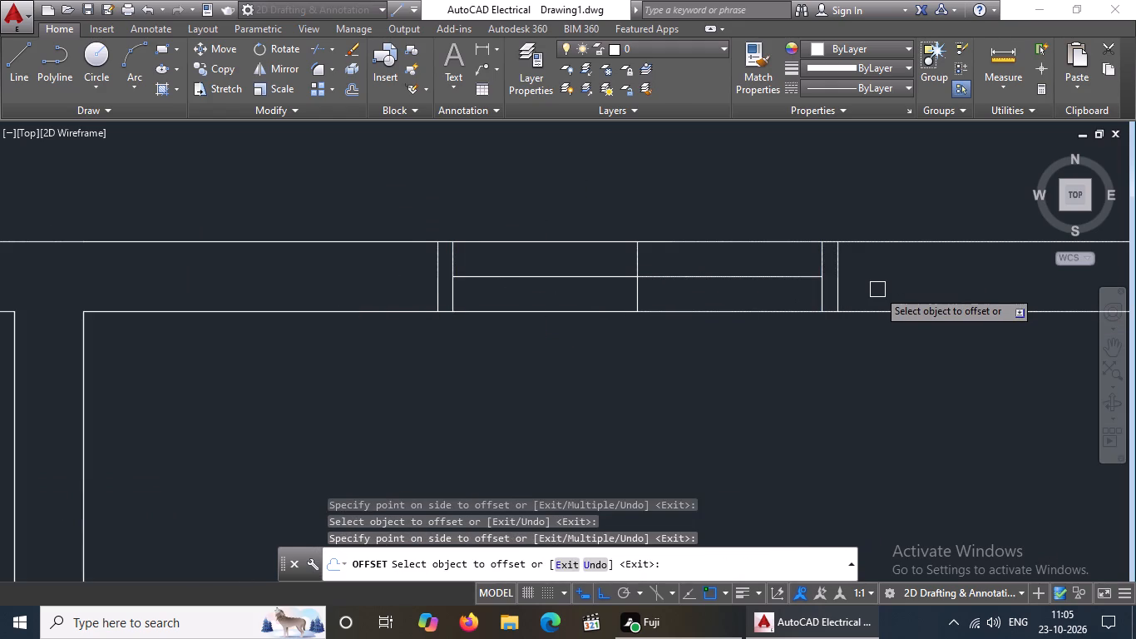
pyautogui.press('Escape')
pyautogui.scroll(-2, 620, 252)
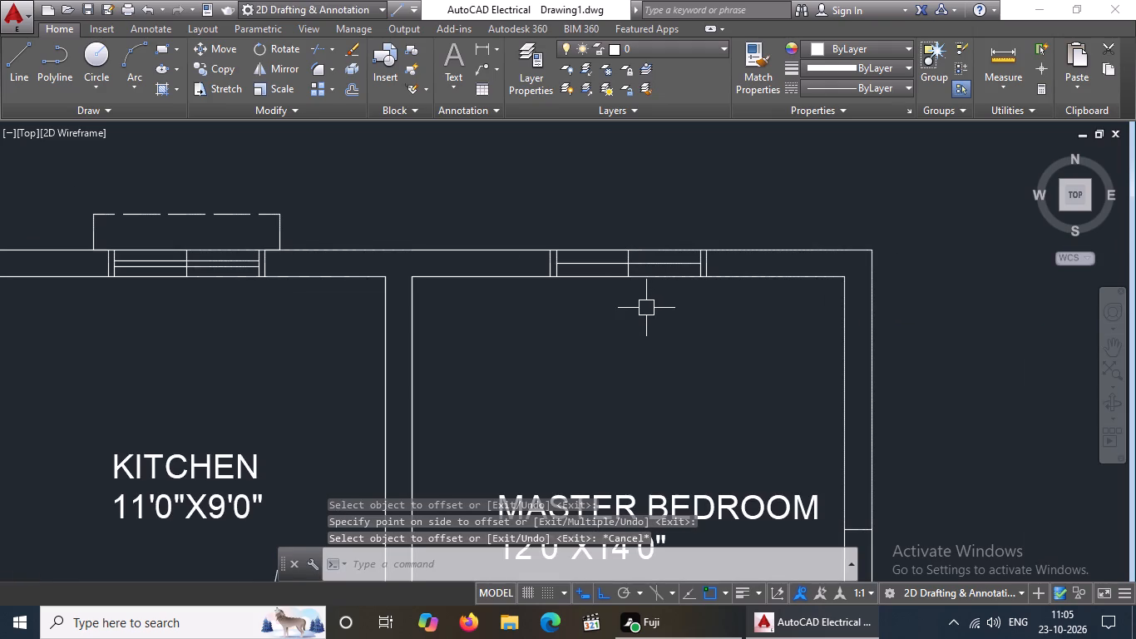
pyautogui.press('Escape')
# Offset the lengthwise middle line of the master bedroom's north window 1" to the north and 1" to the south.
pyautogui.scroll(1, 645, 308)
pyautogui.press('o')
pyautogui.press('Return')
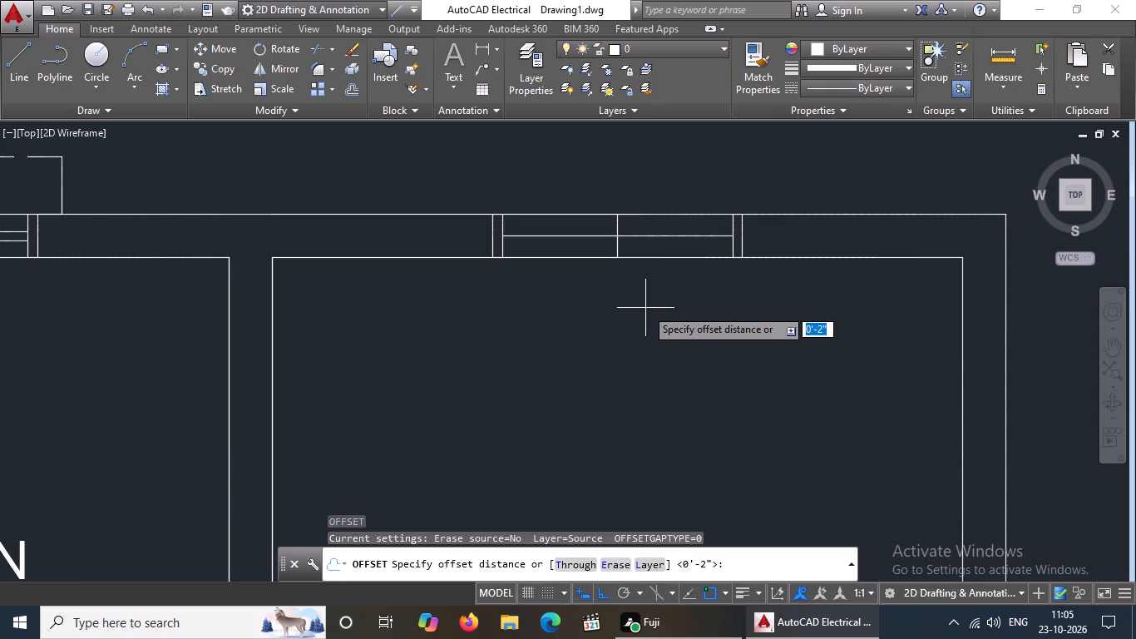
pyautogui.press('1')
pyautogui.hotkey('shift', '"')
pyautogui.press('Return')
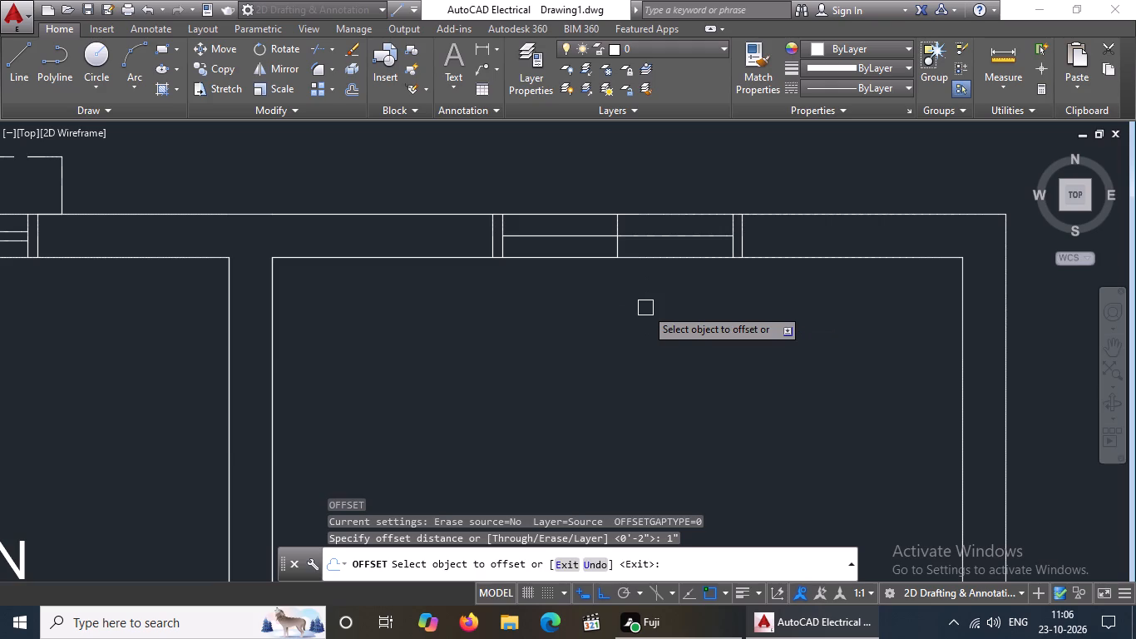
pyautogui.click(580, 240)
pyautogui.click(576, 221)
pyautogui.scroll(3, 577, 242)
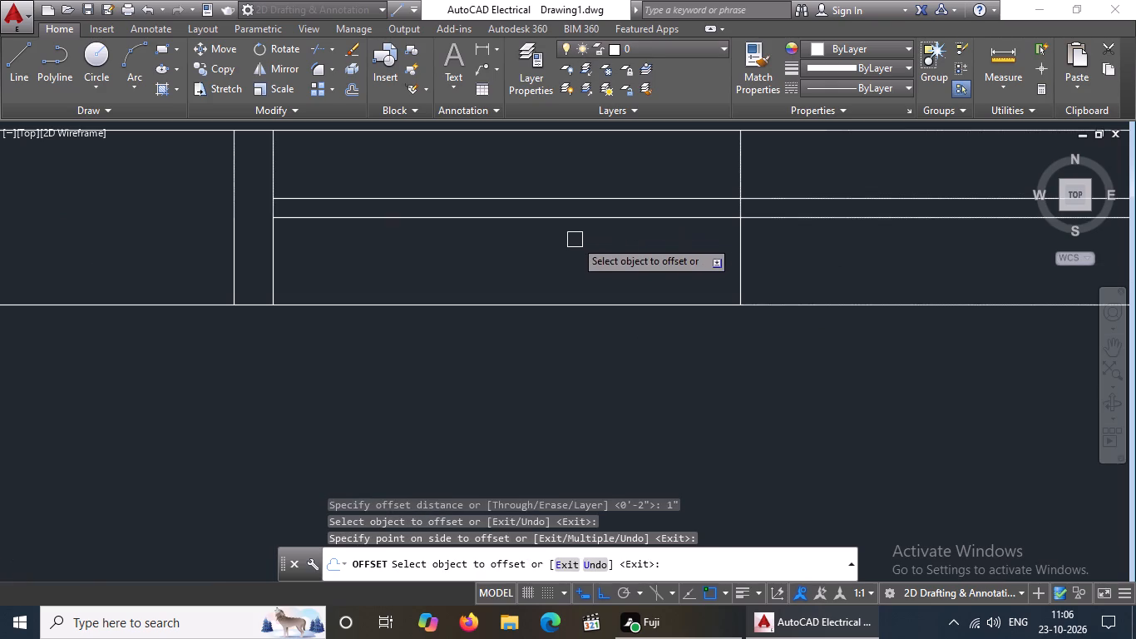
pyautogui.click(570, 225)
pyautogui.click(577, 276)
pyautogui.moveTo(580, 218); pyautogui.dragTo(580, 217)
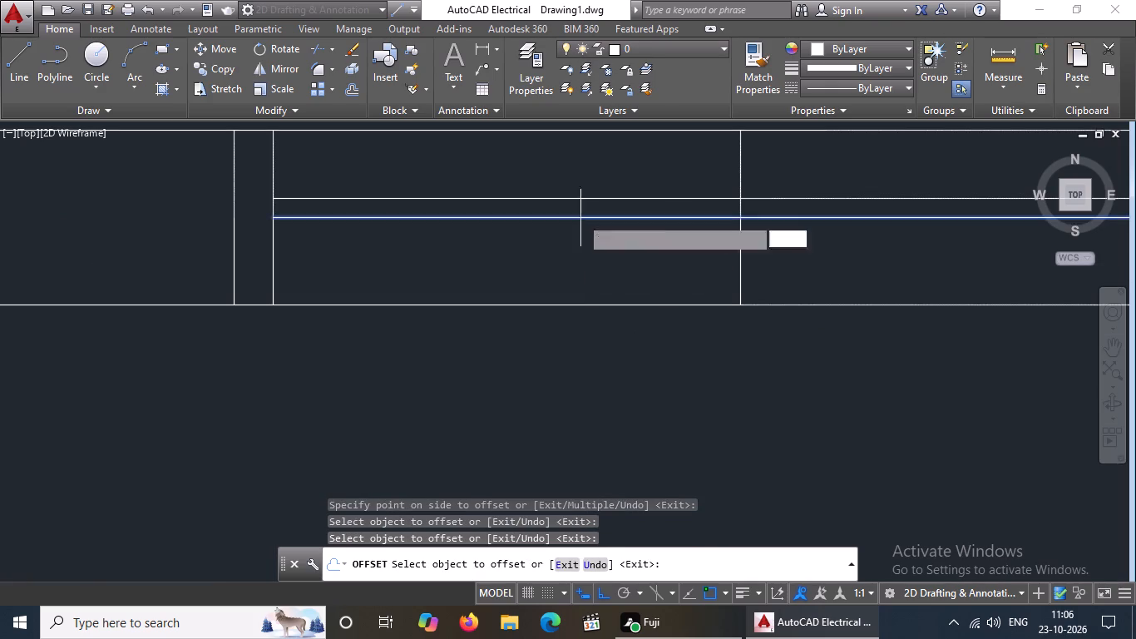
pyautogui.moveTo(580, 217); pyautogui.dragTo(579, 236)
pyautogui.click(575, 270)
pyautogui.press('Escape')
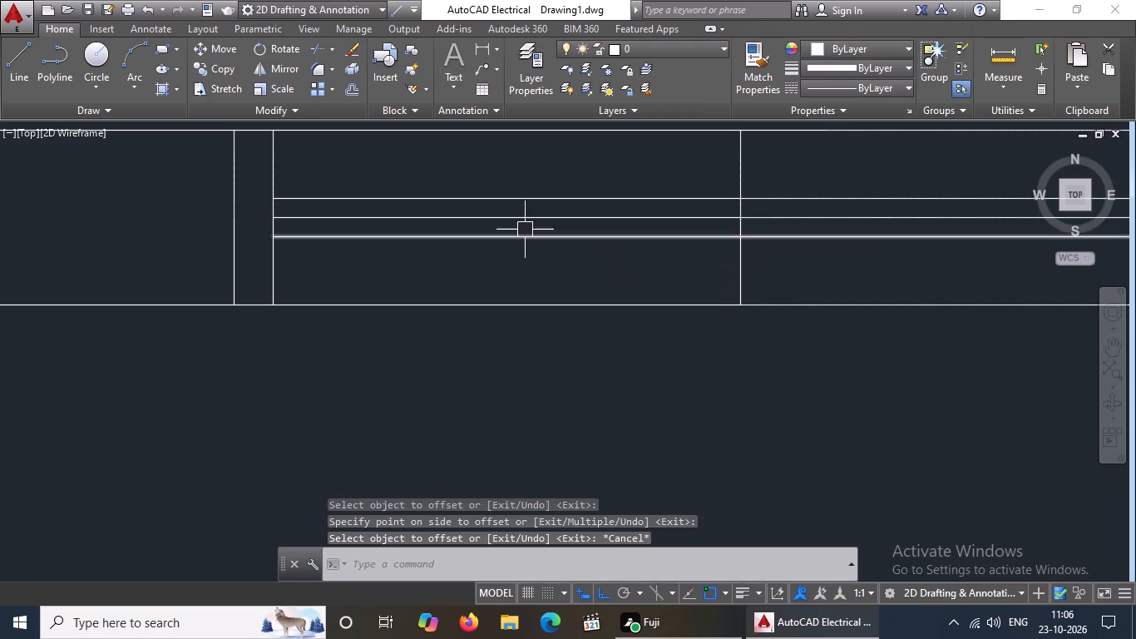
# Delete the original lengthwise middle line between the two offset lines in the master bedroom's north window.
pyautogui.click(530, 215)
pyautogui.press('Delete')
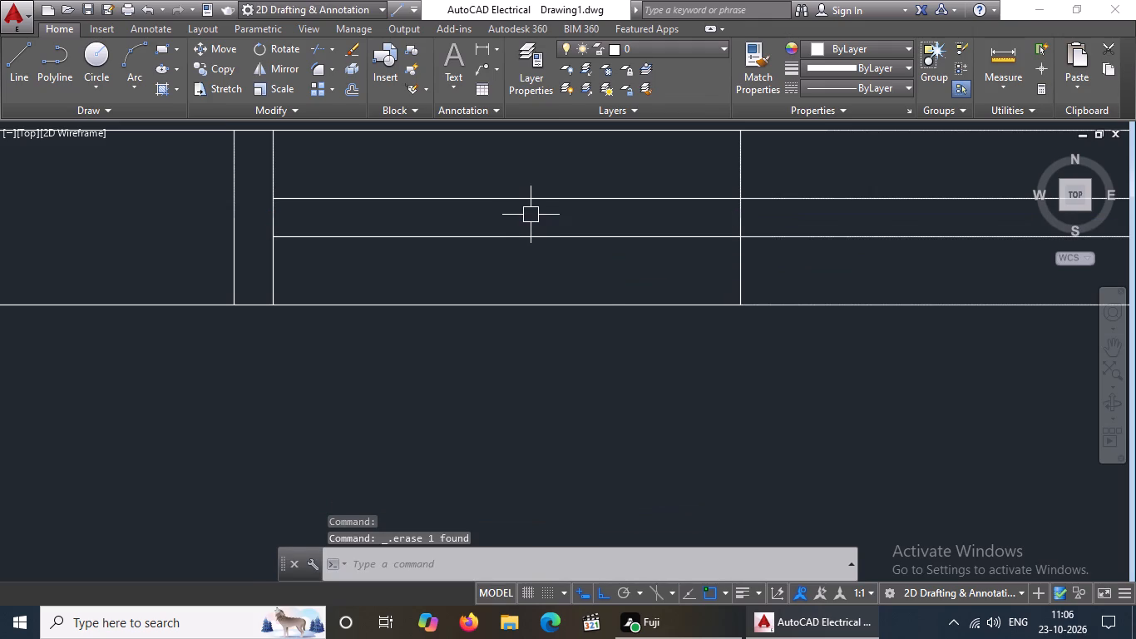
# Draw a line from the outer northwest corner of the master bedroom's north window, 5" west along the wall and 1' north.
pyautogui.press('Escape')
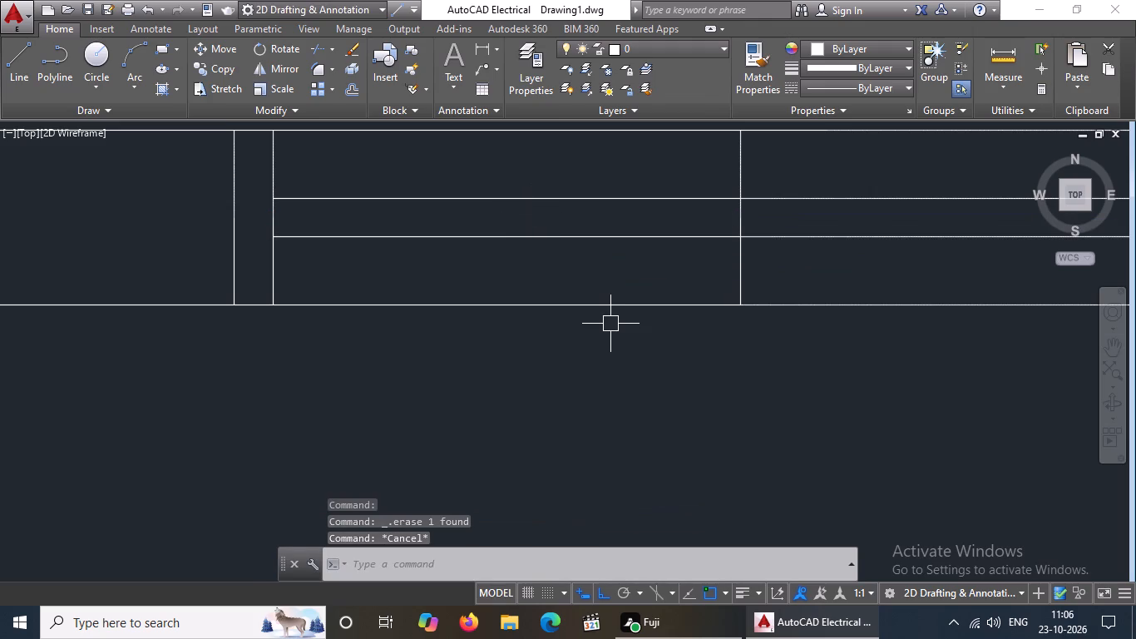
pyautogui.scroll(-4, 573, 309)
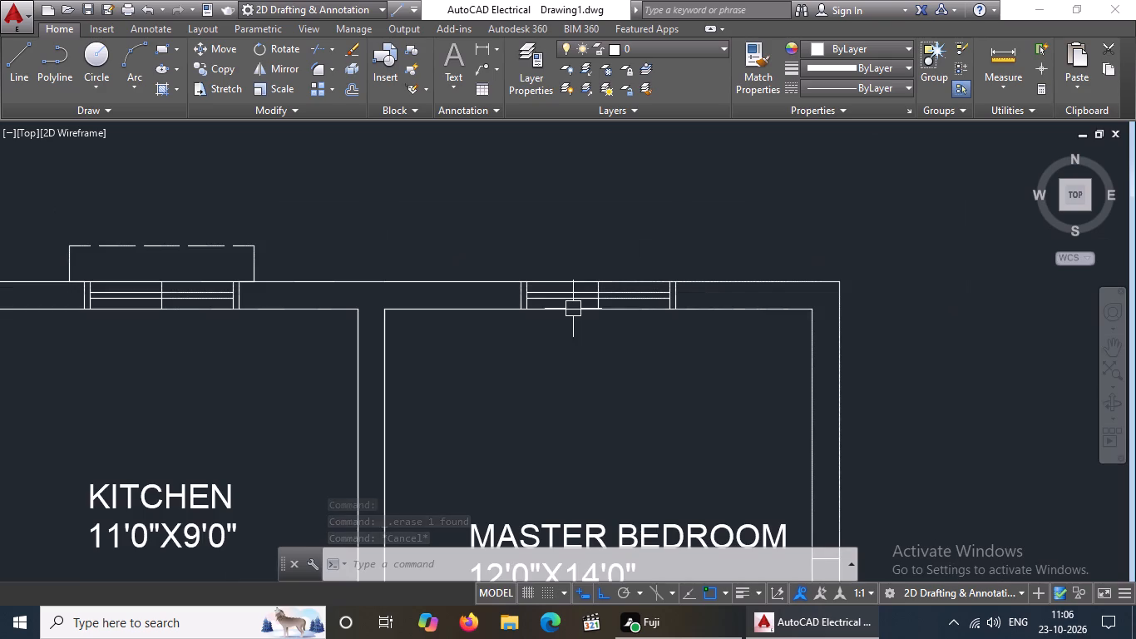
pyautogui.moveTo(575, 307); pyautogui.dragTo(562, 336, button='middle')
pyautogui.press('Escape')
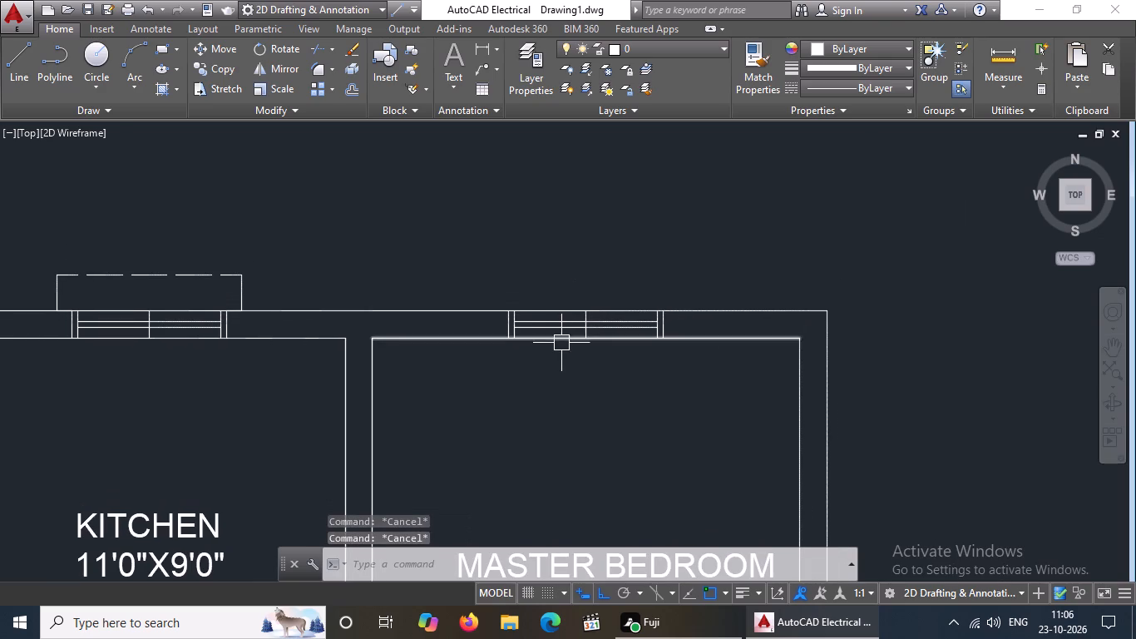
pyautogui.press('l')
pyautogui.press('Return')
pyautogui.scroll(2, 516, 316)
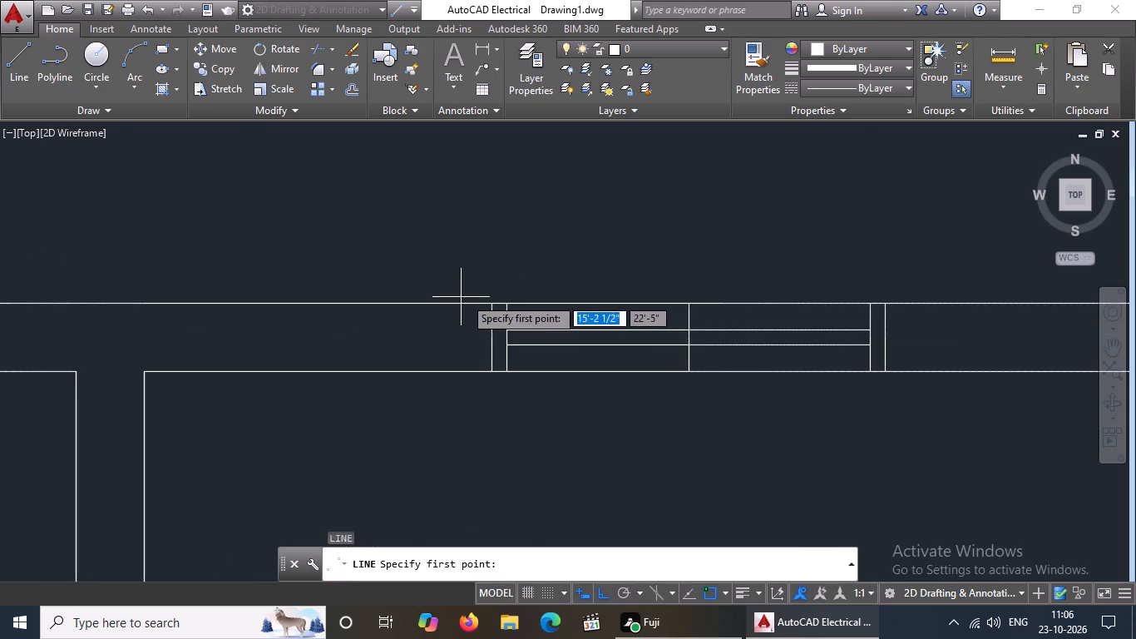
pyautogui.moveTo(491, 303); pyautogui.dragTo(387, 312)
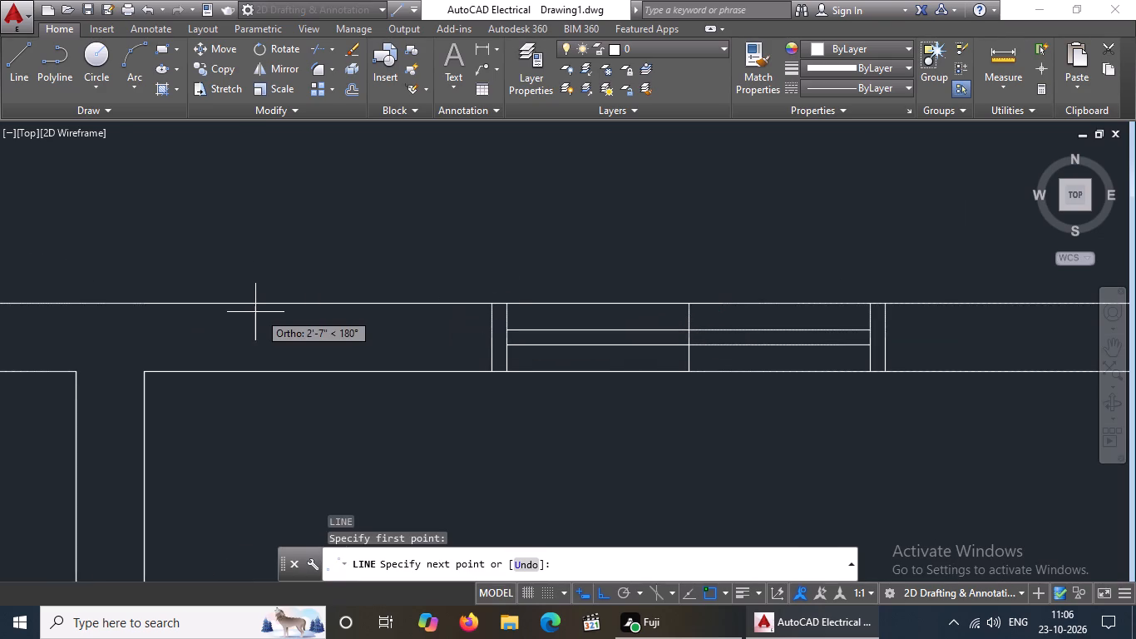
pyautogui.press('5')
pyautogui.hotkey('shift', '"')
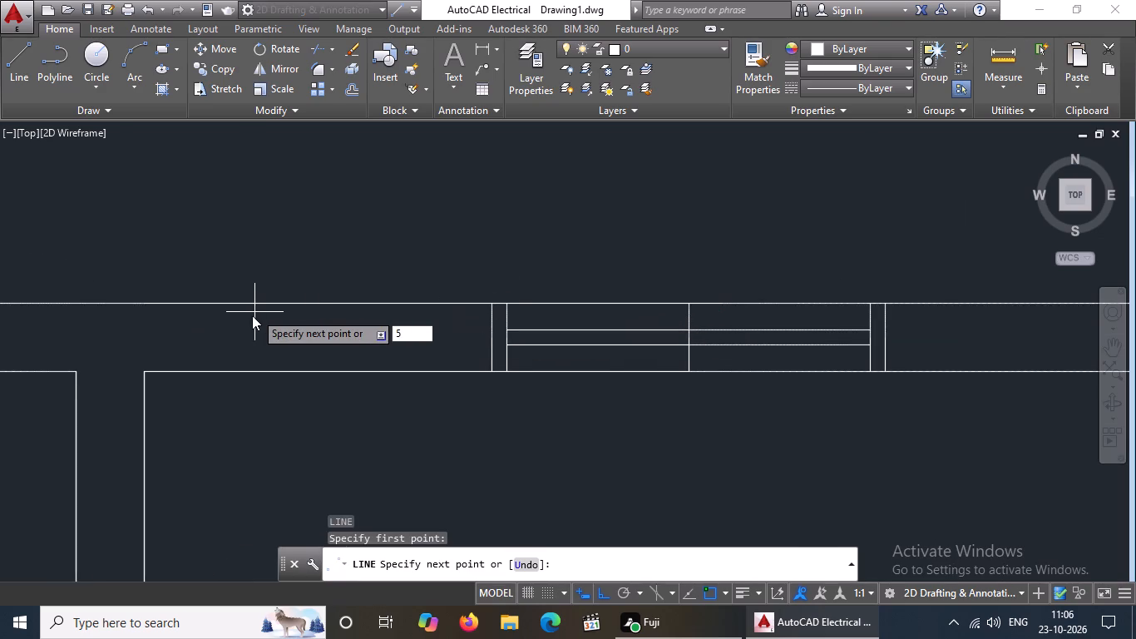
pyautogui.press('Return')
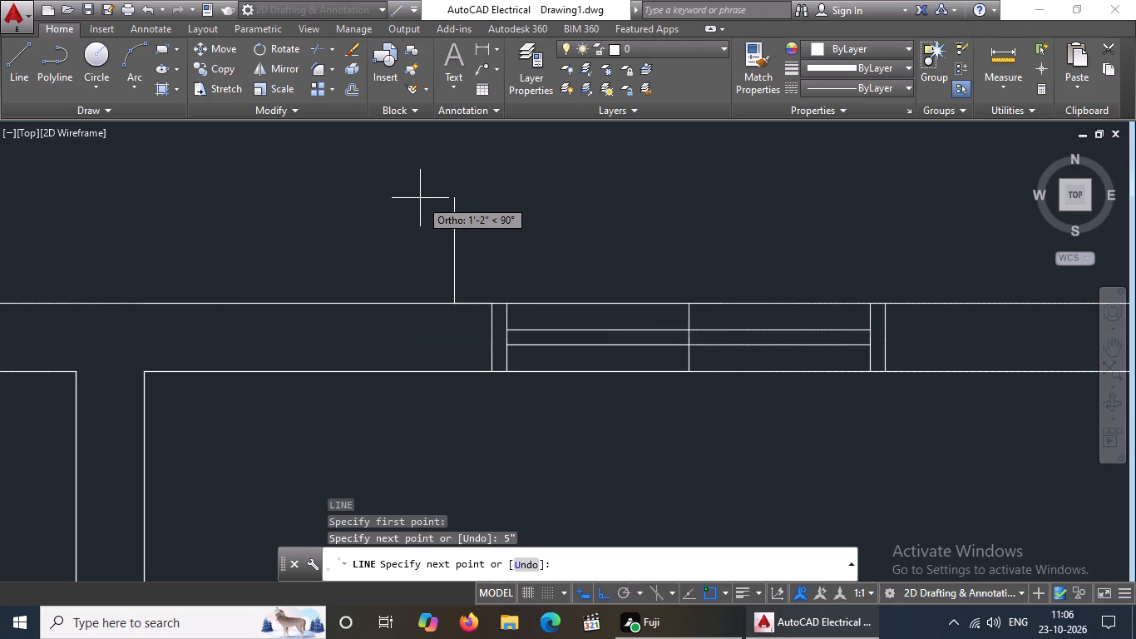
pyautogui.write("1'")
pyautogui.press('Return')
pyautogui.press('Return')
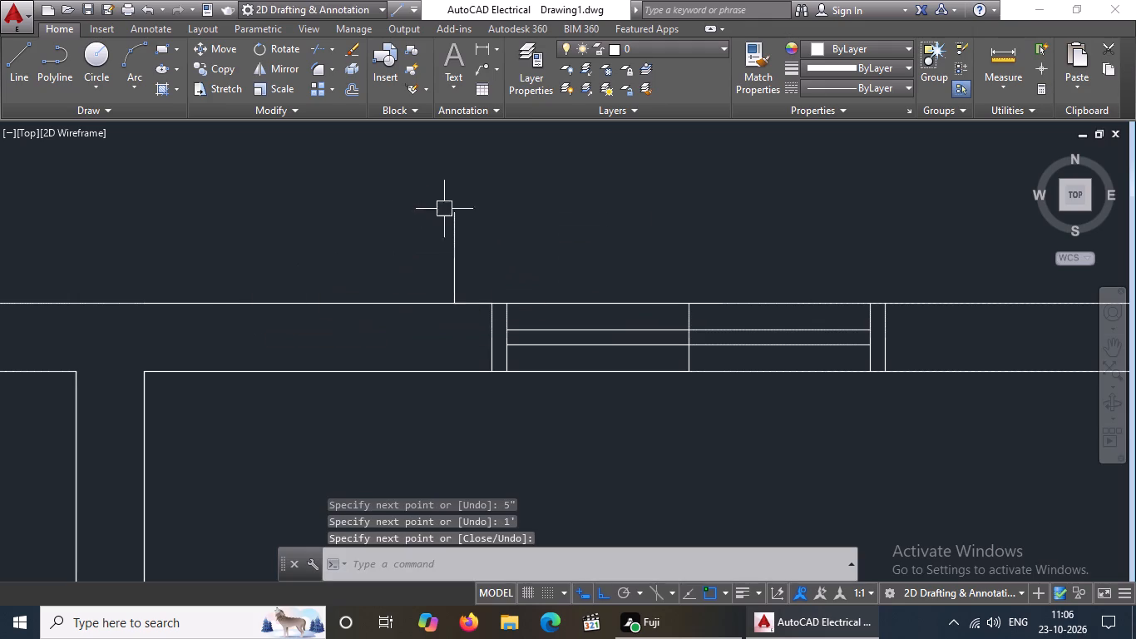
# Draw a line from the window's outer northeast corner 5" east, 1' north, and across to the end of the west projection line.
pyautogui.press('l')
pyautogui.press('Return')
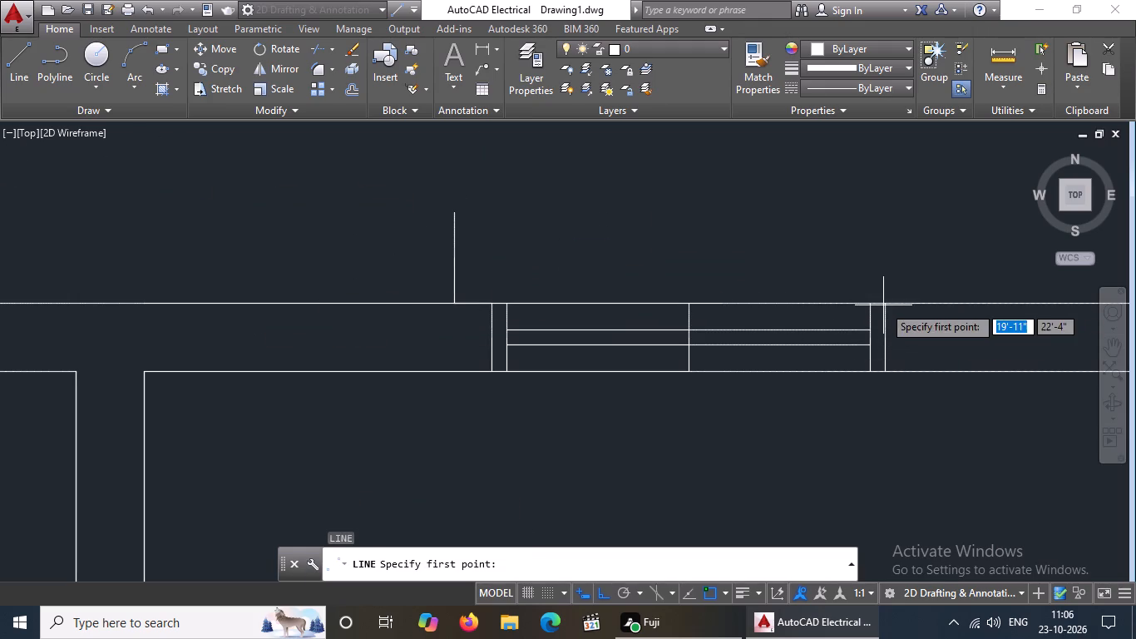
pyautogui.moveTo(885, 302); pyautogui.dragTo(900, 297)
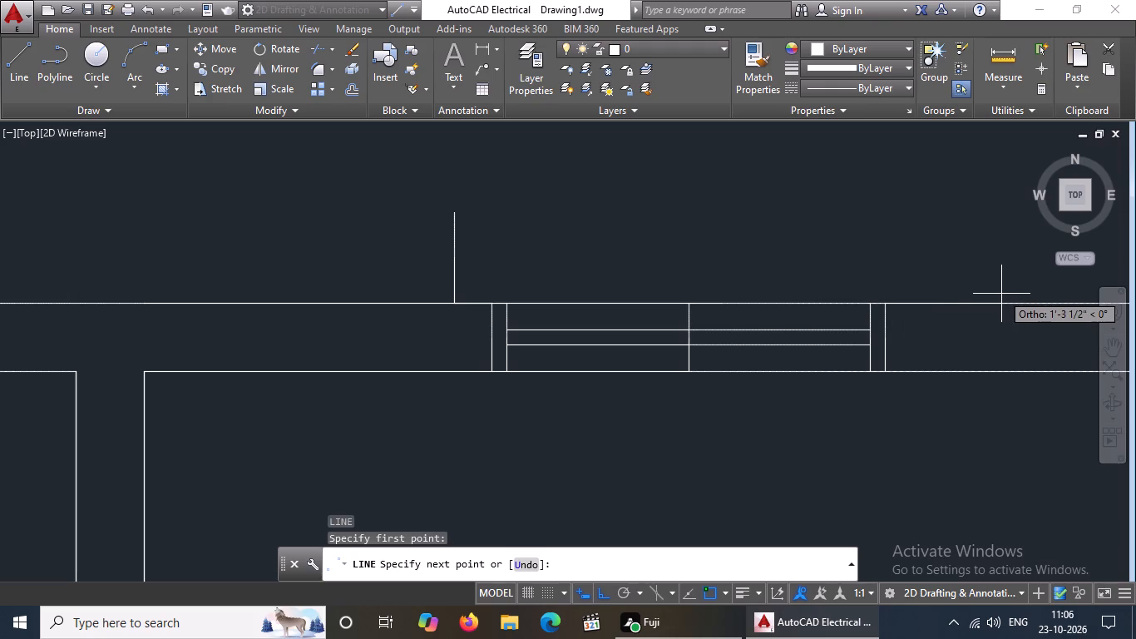
pyautogui.press('5')
pyautogui.hotkey('shift', '"')
pyautogui.press('Return')
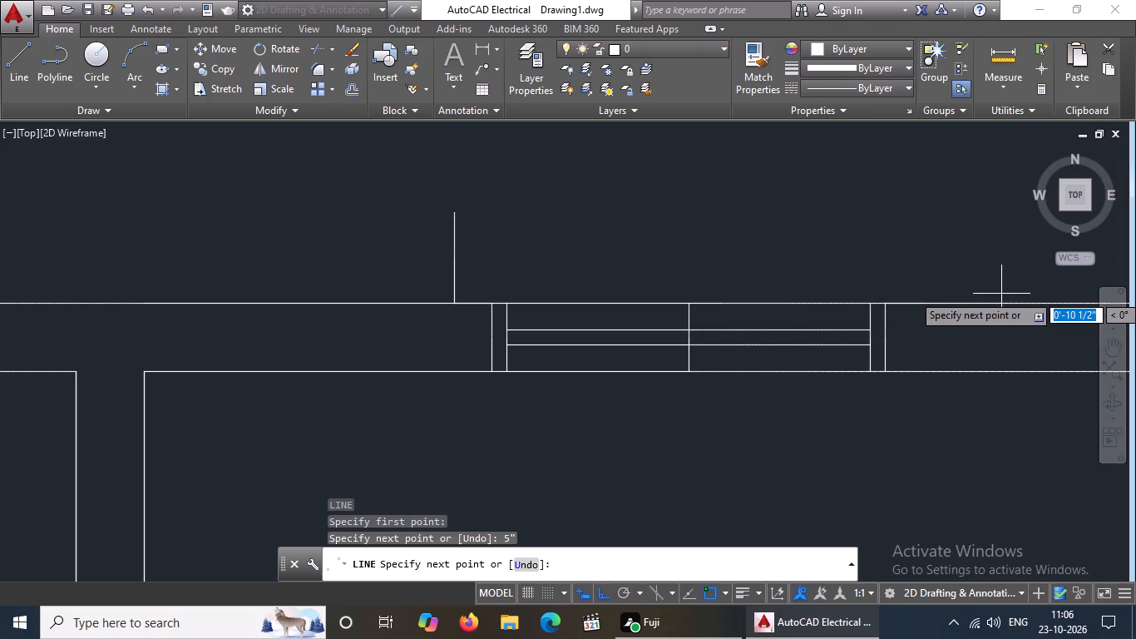
pyautogui.write("1'")
pyautogui.press('Return')
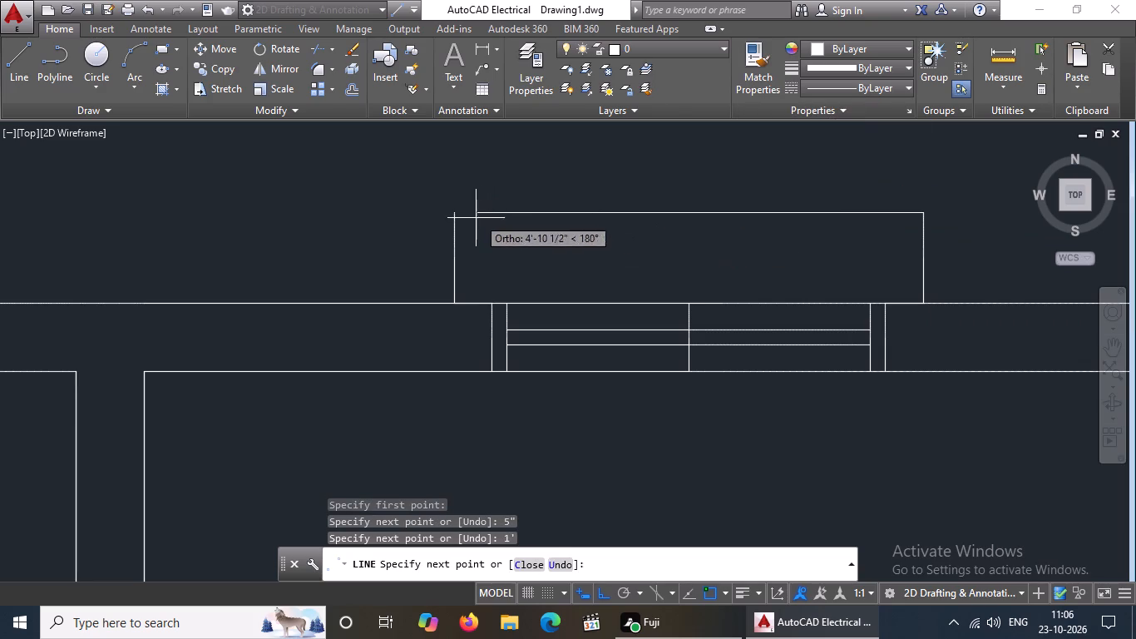
pyautogui.click(456, 213)
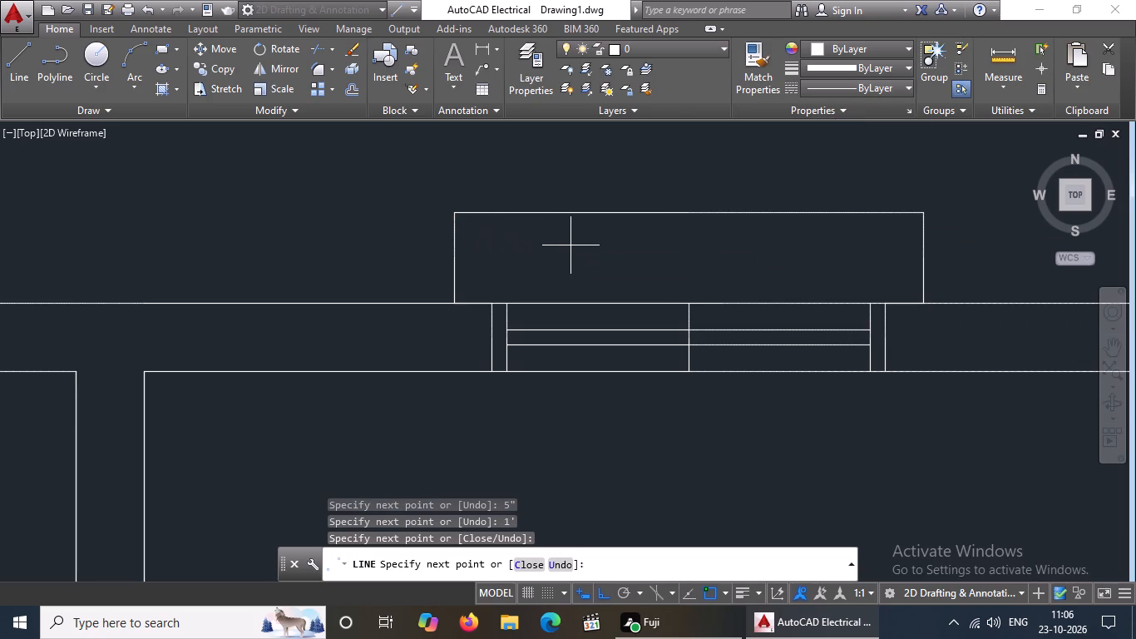
pyautogui.press('Escape')
# Set the linetype of the master bedroom north window's projection outline to ACAD_ISO02W100.
pyautogui.scroll(-3, 580, 243)
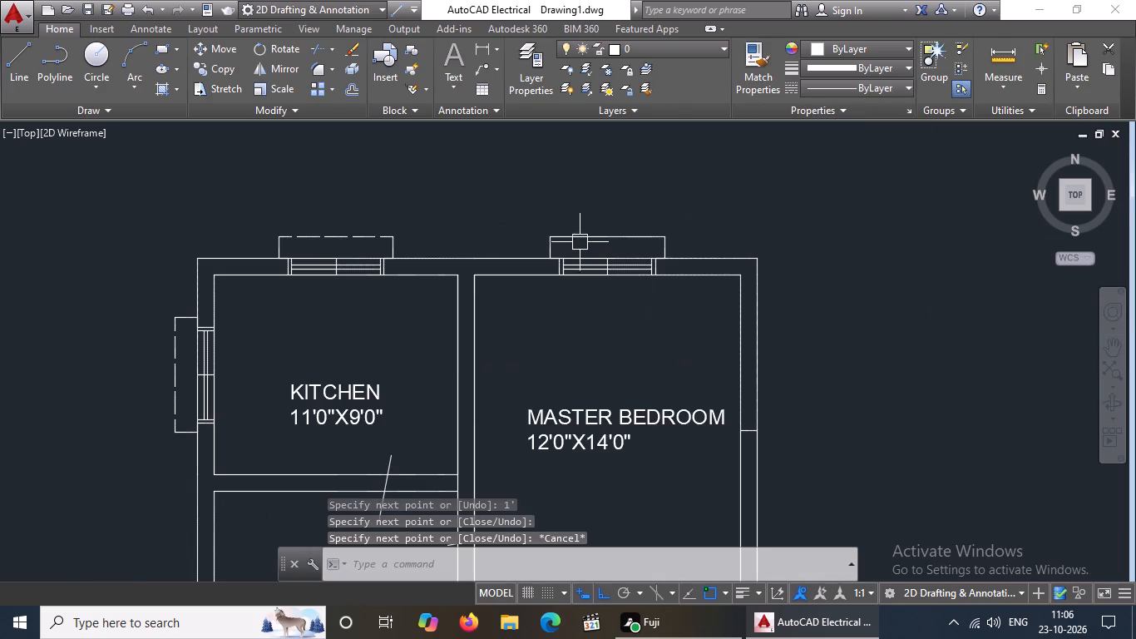
pyautogui.scroll(3, 574, 235)
pyautogui.click(378, 202)
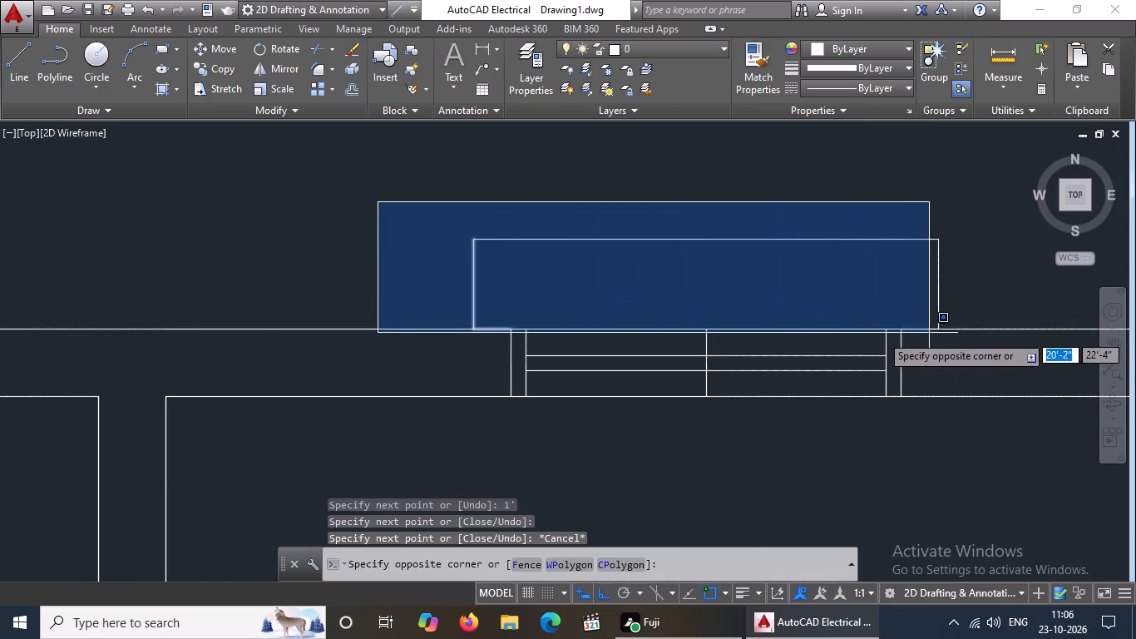
pyautogui.moveTo(975, 337); pyautogui.dragTo(976, 346)
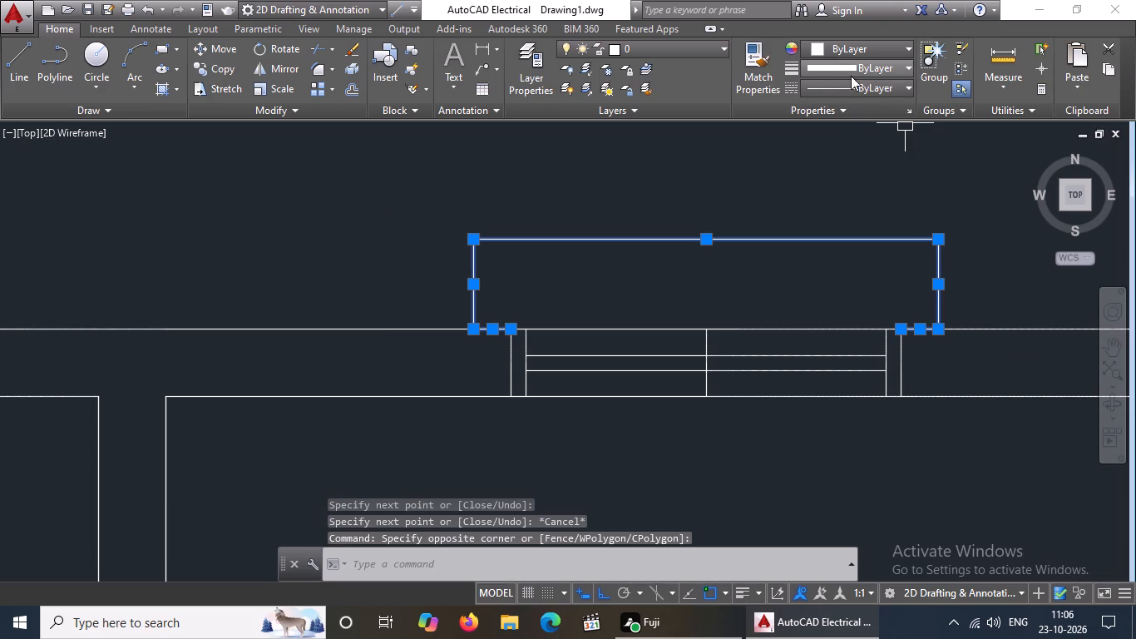
pyautogui.click(865, 82)
pyautogui.click(852, 155)
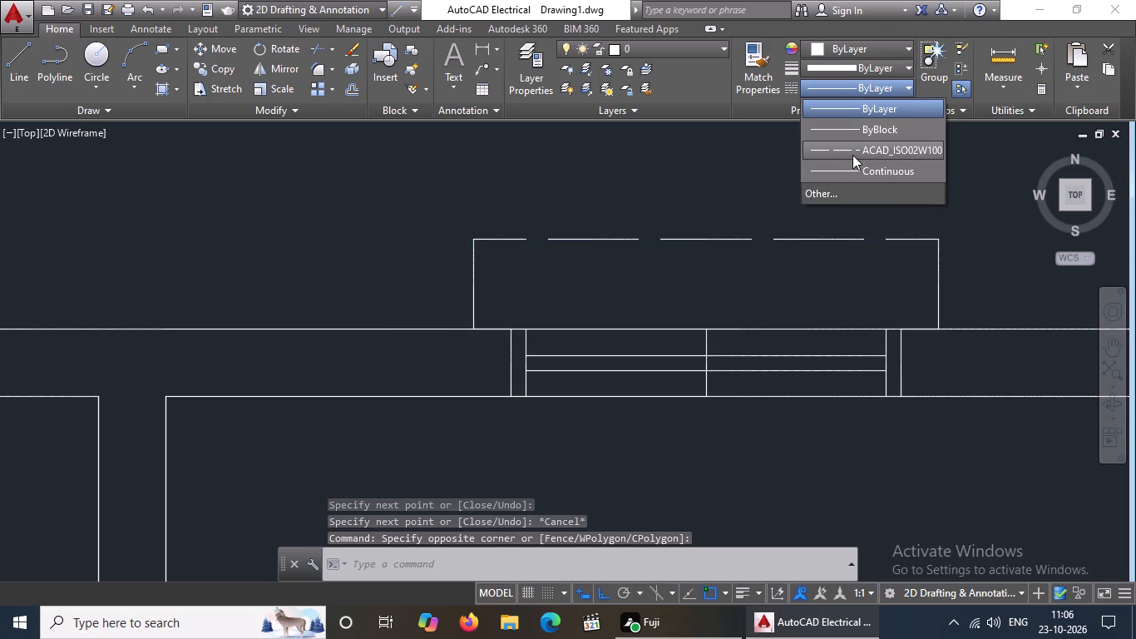
pyautogui.scroll(-3, 633, 250)
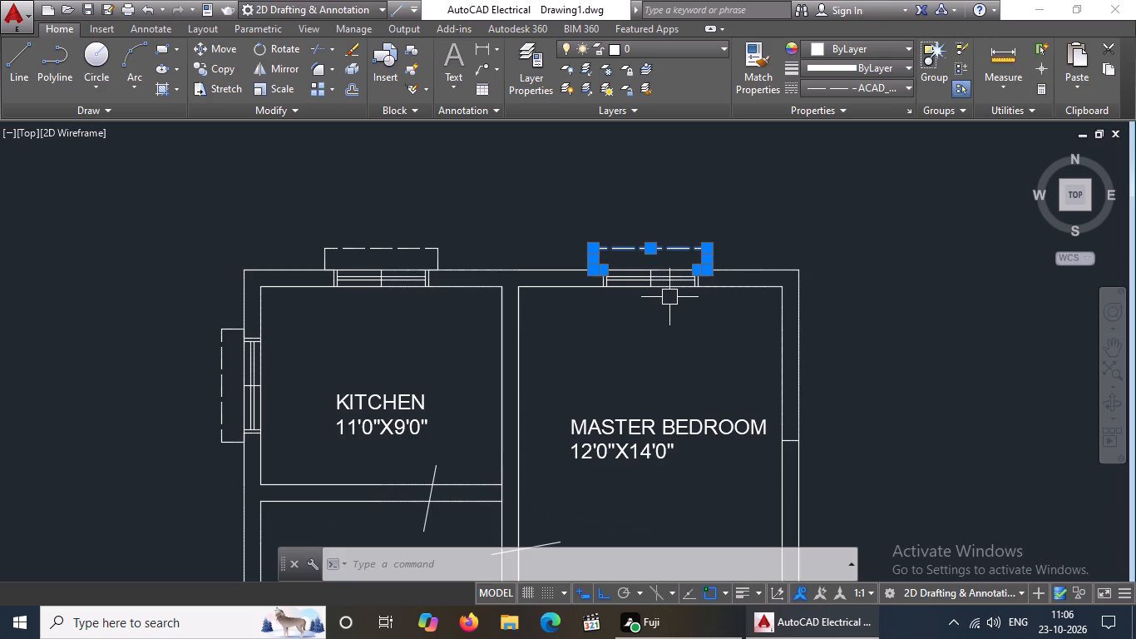
pyautogui.scroll(-2, 725, 362)
pyautogui.moveTo(722, 382); pyautogui.dragTo(612, 315, button='middle')
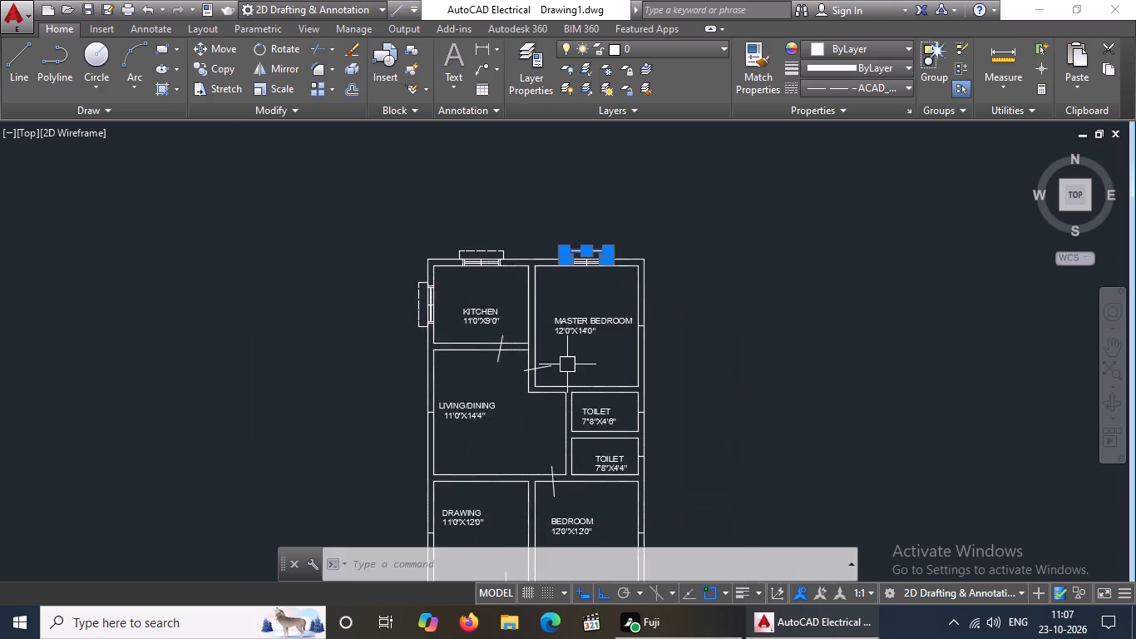
pyautogui.scroll(2, 566, 364)
pyautogui.press('Escape')
pyautogui.scroll(-2, 595, 336)
pyautogui.moveTo(593, 298); pyautogui.dragTo(593, 339, button='middle')
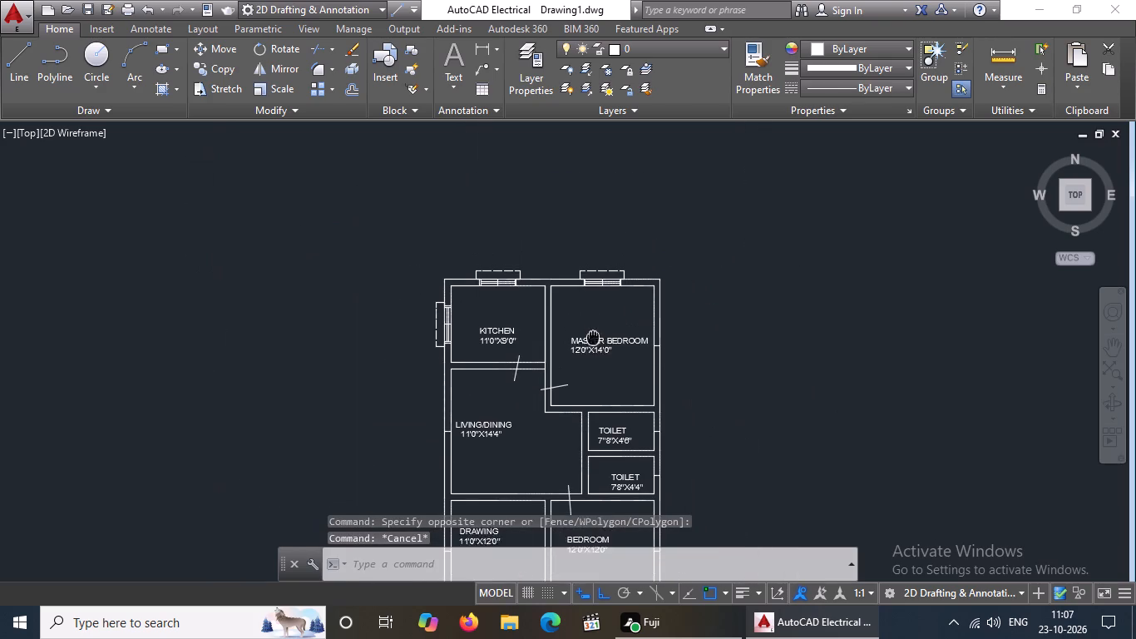
pyautogui.moveTo(593, 339); pyautogui.dragTo(593, 341, button='middle')
pyautogui.scroll(2, 609, 367)
pyautogui.press('Escape')
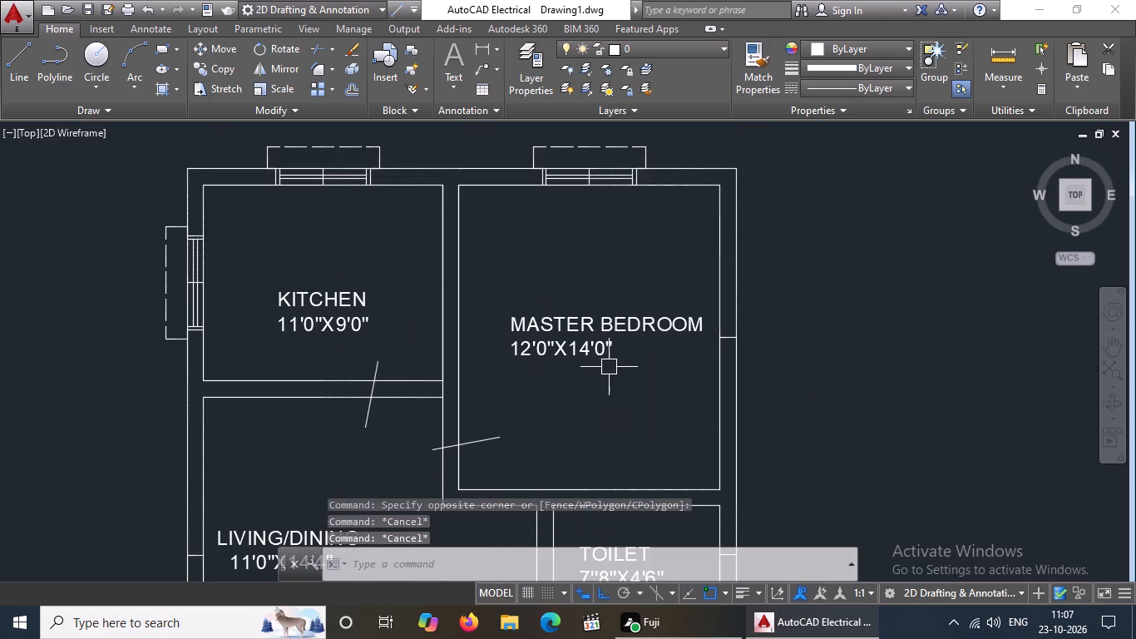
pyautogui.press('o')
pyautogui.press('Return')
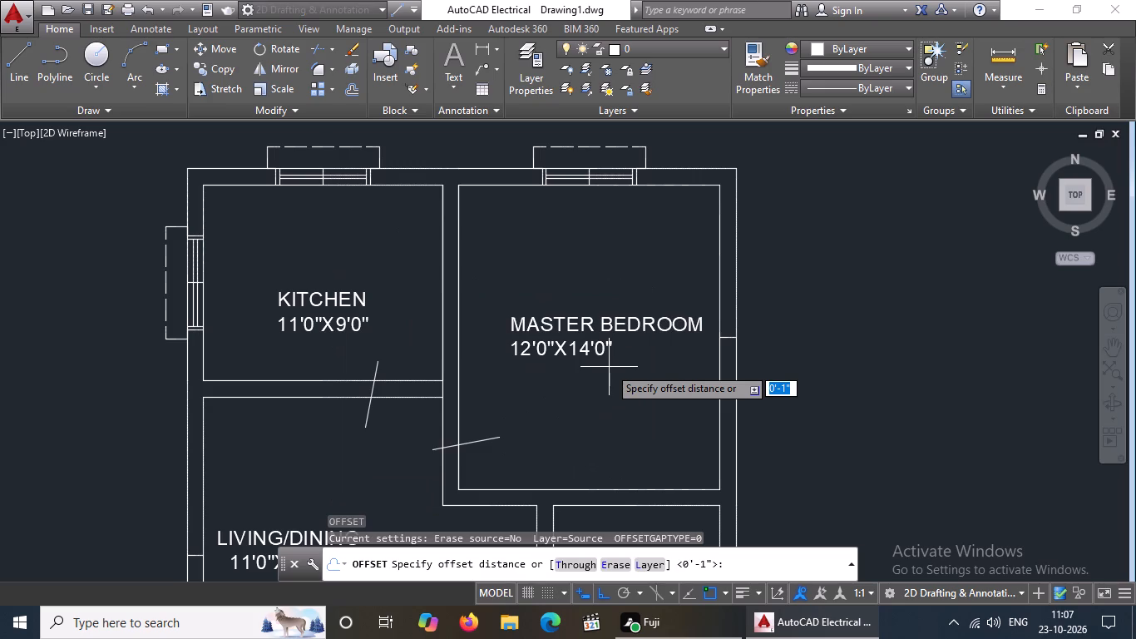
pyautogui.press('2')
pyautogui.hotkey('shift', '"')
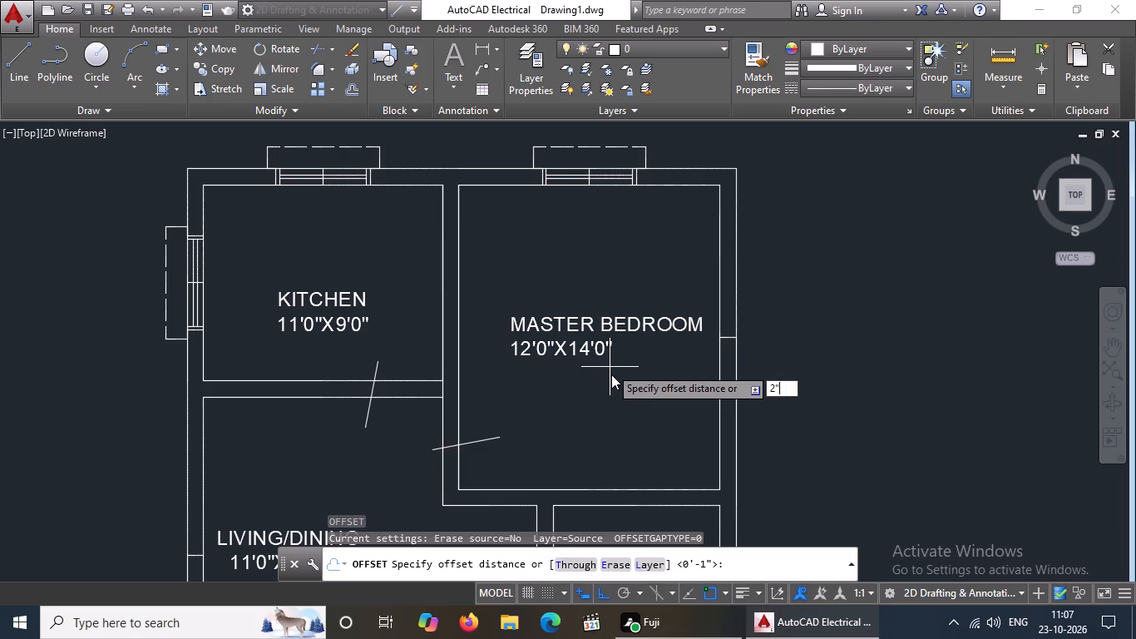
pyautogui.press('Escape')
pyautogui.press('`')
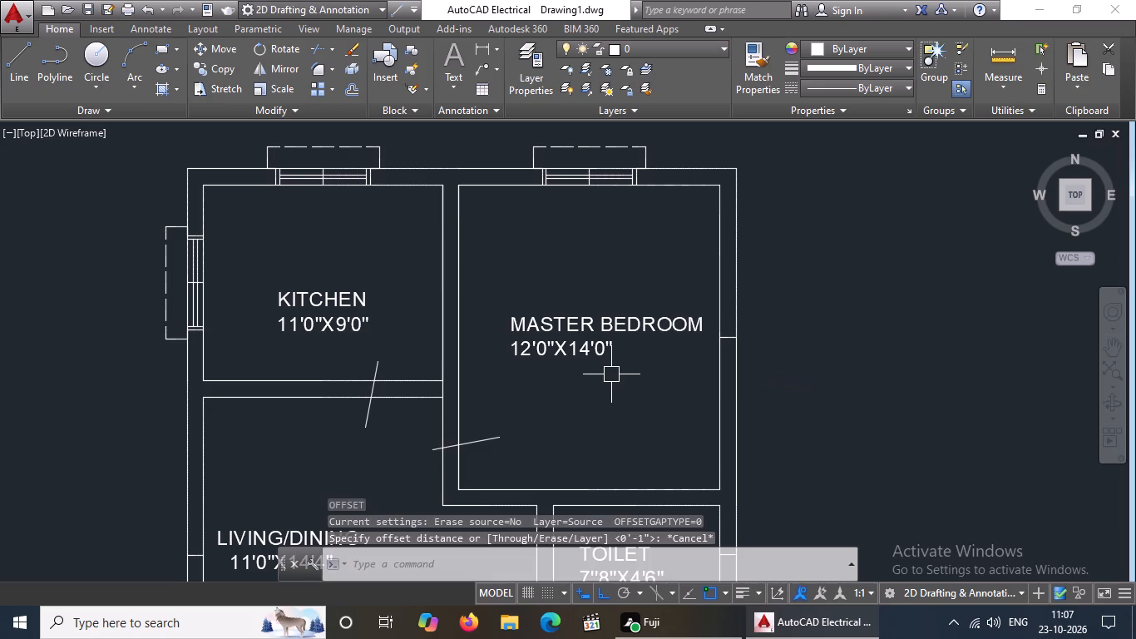
# Offset the short line across the master bedroom's east wall 2' to the north and 2' to the south for a window.
pyautogui.press('o')
pyautogui.press('Return')
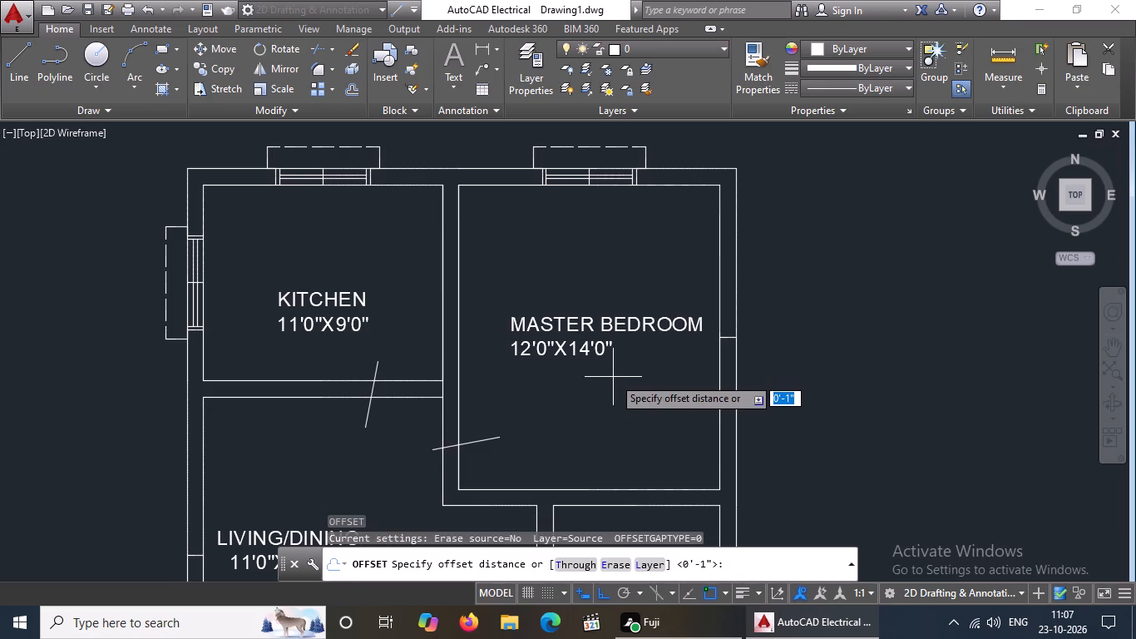
pyautogui.press('2')
pyautogui.press("'")
pyautogui.press('Return')
pyautogui.scroll(3, 739, 354)
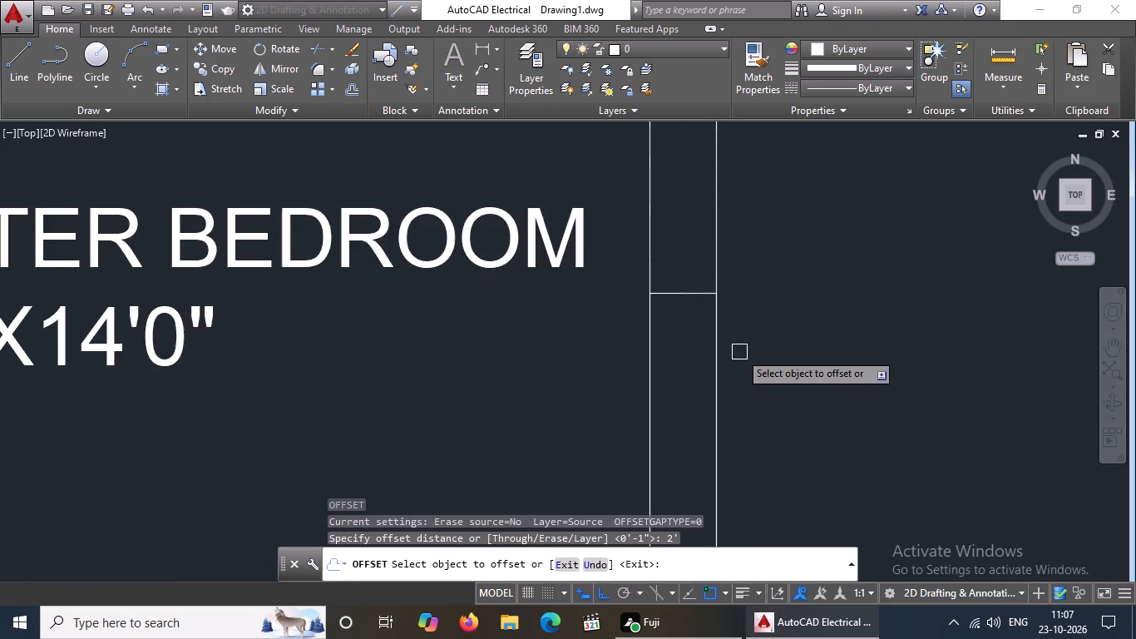
pyautogui.click(680, 292)
pyautogui.click(679, 210)
pyautogui.moveTo(686, 297); pyautogui.dragTo(686, 306)
pyautogui.click(686, 354)
pyautogui.scroll(-3, 694, 342)
pyautogui.press('Escape')
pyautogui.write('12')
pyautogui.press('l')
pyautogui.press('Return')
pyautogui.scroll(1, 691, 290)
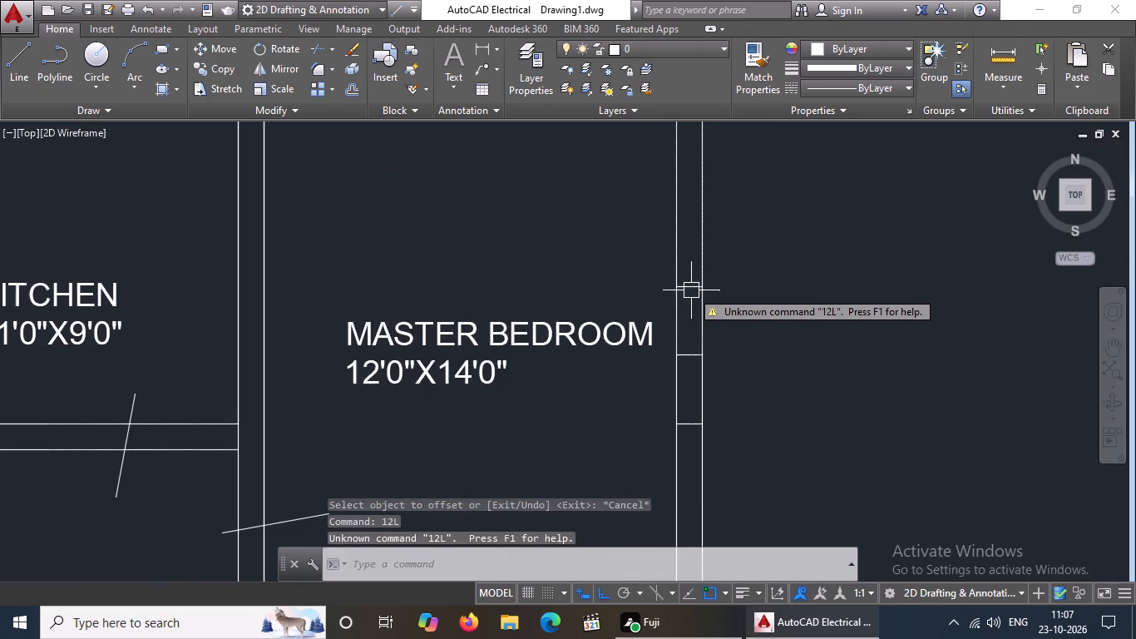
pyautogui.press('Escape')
# Draw a line between the midpoints of the north and south end lines of the master bedroom's east window.
pyautogui.press('l')
pyautogui.press('Return')
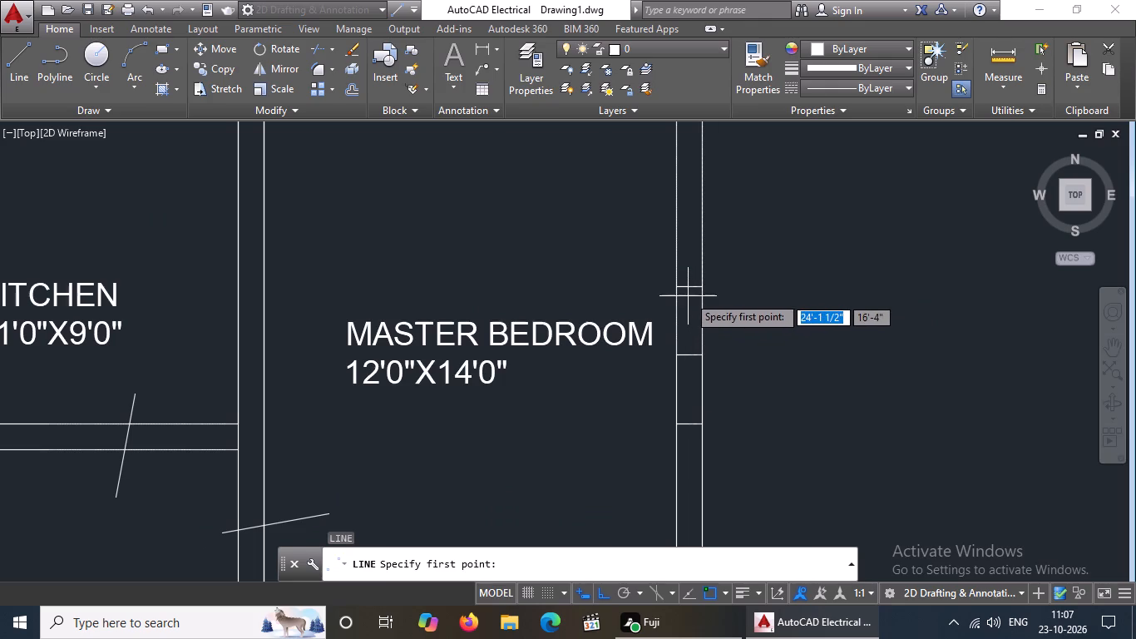
pyautogui.moveTo(689, 281); pyautogui.dragTo(689, 300)
pyautogui.click(692, 430)
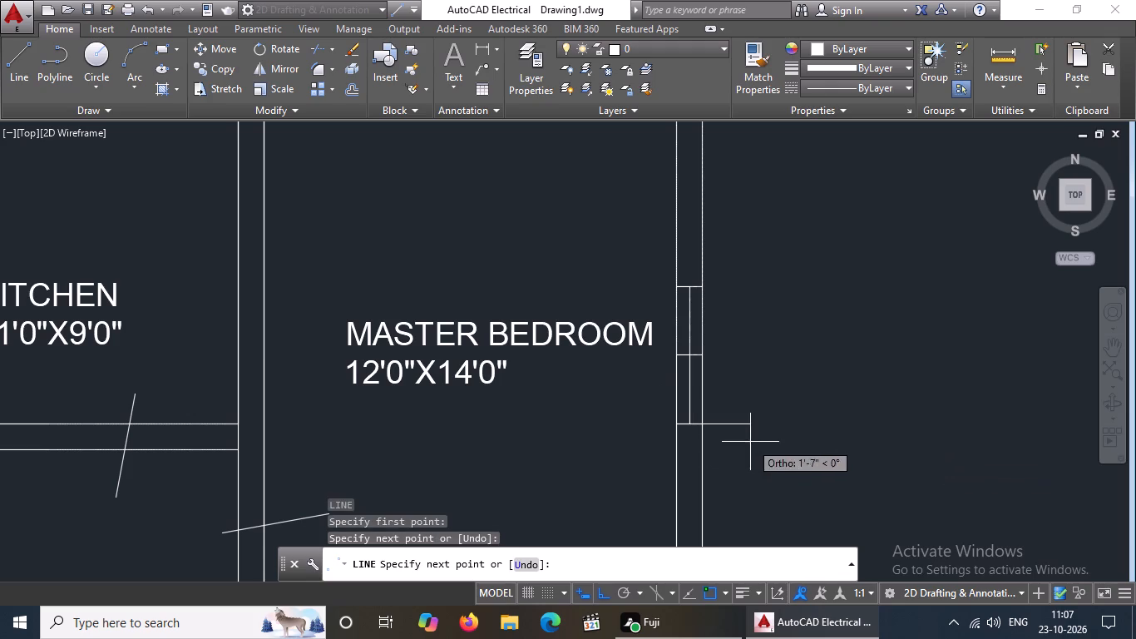
pyautogui.press('Escape')
# Offset the lengthwise middle line of the master bedroom's east window 1" to the west and 1" to the east.
pyautogui.press('o')
pyautogui.press('Return')
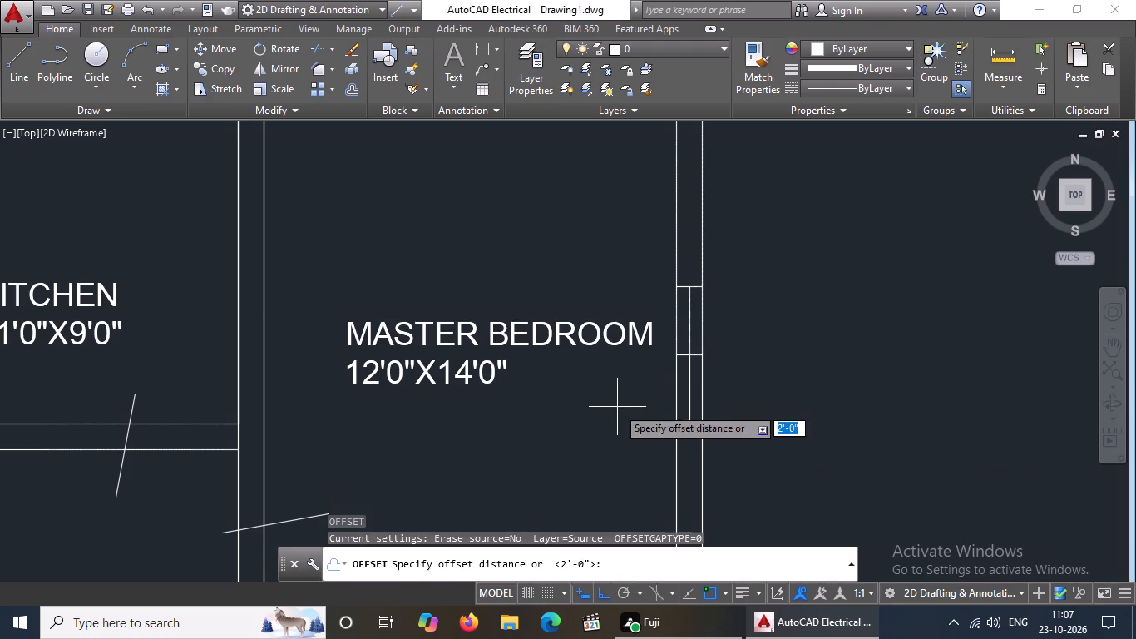
pyautogui.press('1')
pyautogui.hotkey('shift', '"')
pyautogui.press('Return')
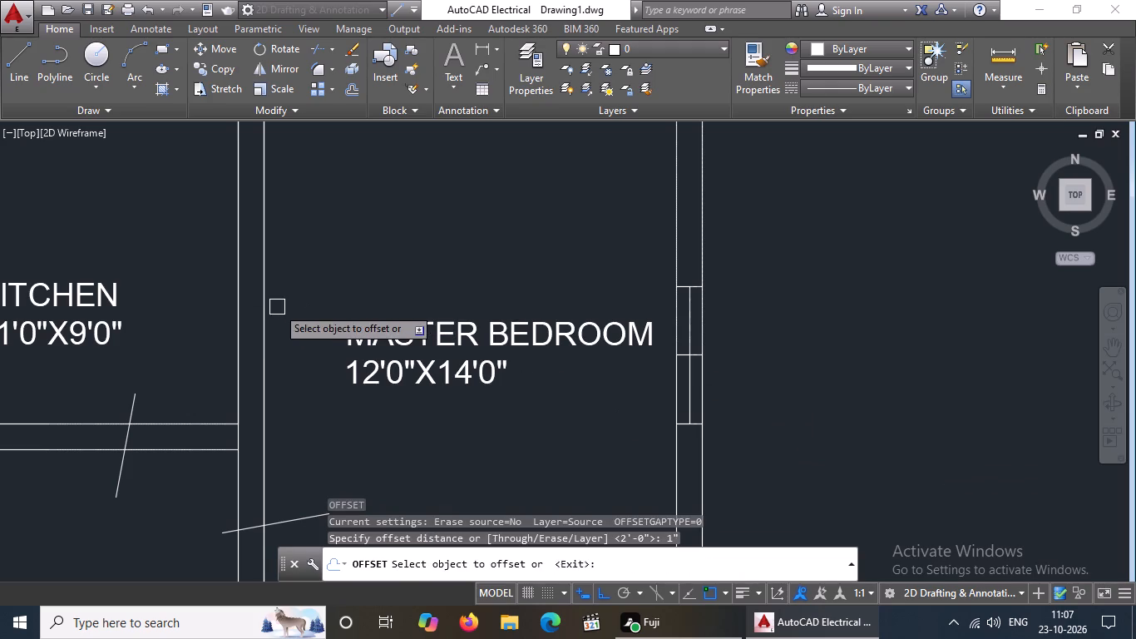
pyautogui.scroll(2, 684, 322)
pyautogui.click(689, 319)
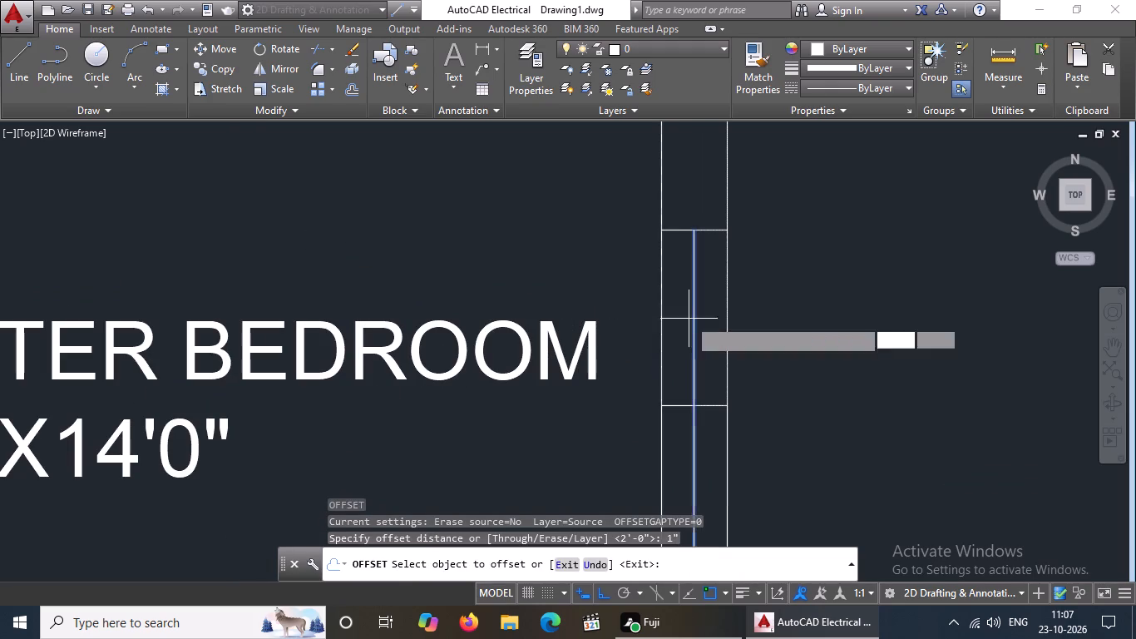
pyautogui.click(679, 349)
pyautogui.click(696, 344)
pyautogui.click(704, 341)
pyautogui.scroll(-2, 689, 287)
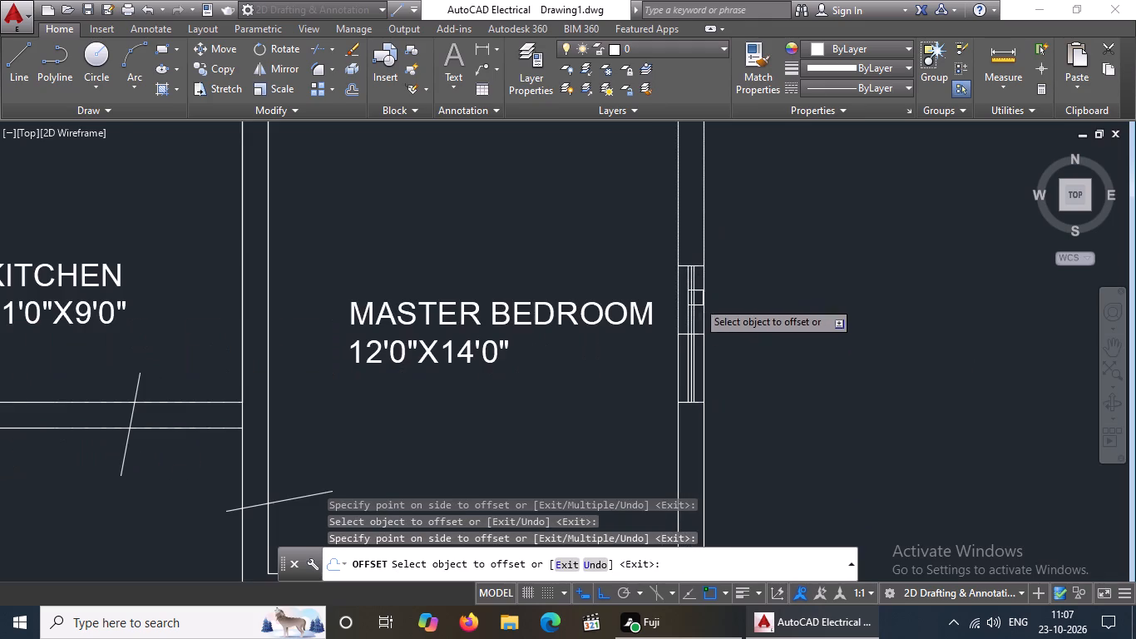
pyautogui.press('Escape')
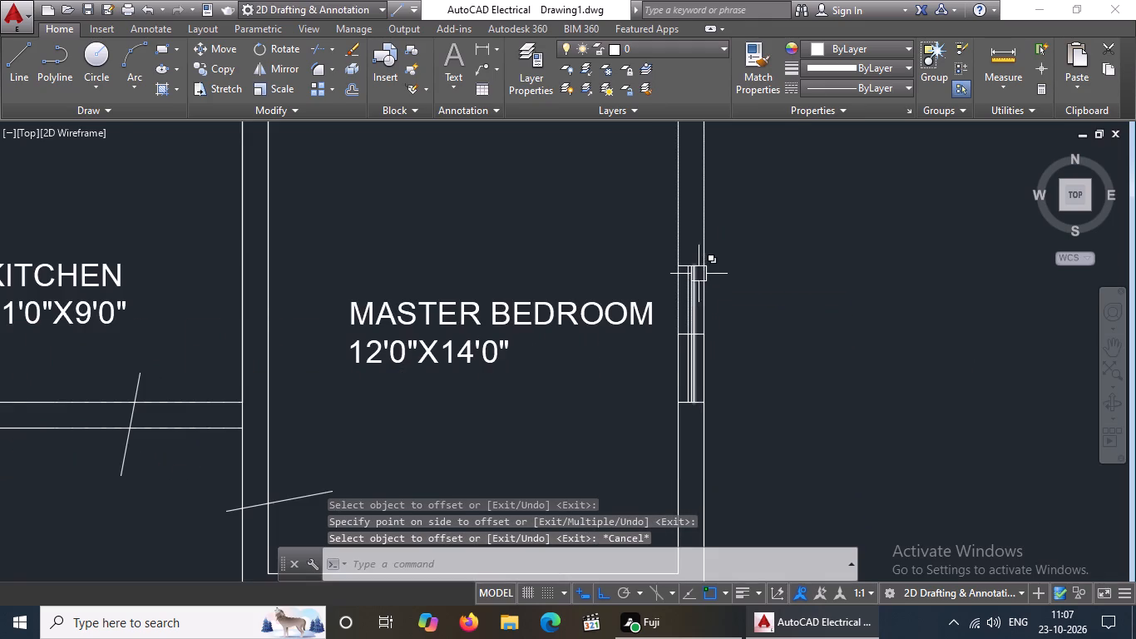
# Delete the original lengthwise middle line of the master bedroom's east window, keeping its two offset copies.
pyautogui.scroll(3, 699, 272)
pyautogui.click(654, 317)
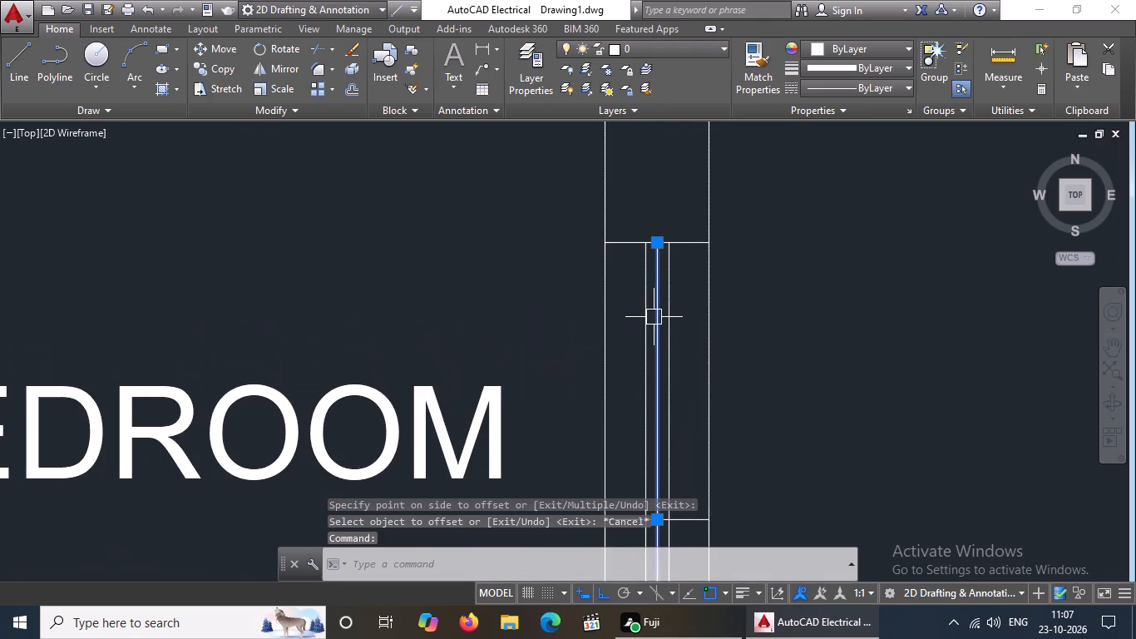
pyautogui.press('Delete')
pyautogui.scroll(-2, 648, 310)
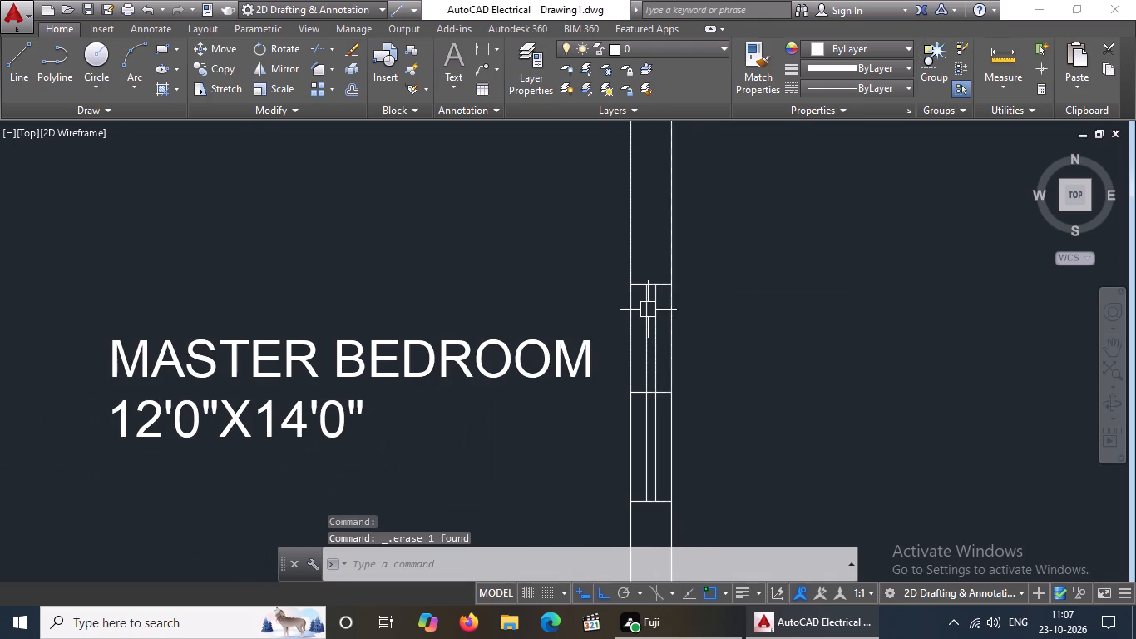
# Offset the north and south end lines of the master bedroom's east window 2" outward to form the frame.
pyautogui.press('Escape')
pyautogui.press('o')
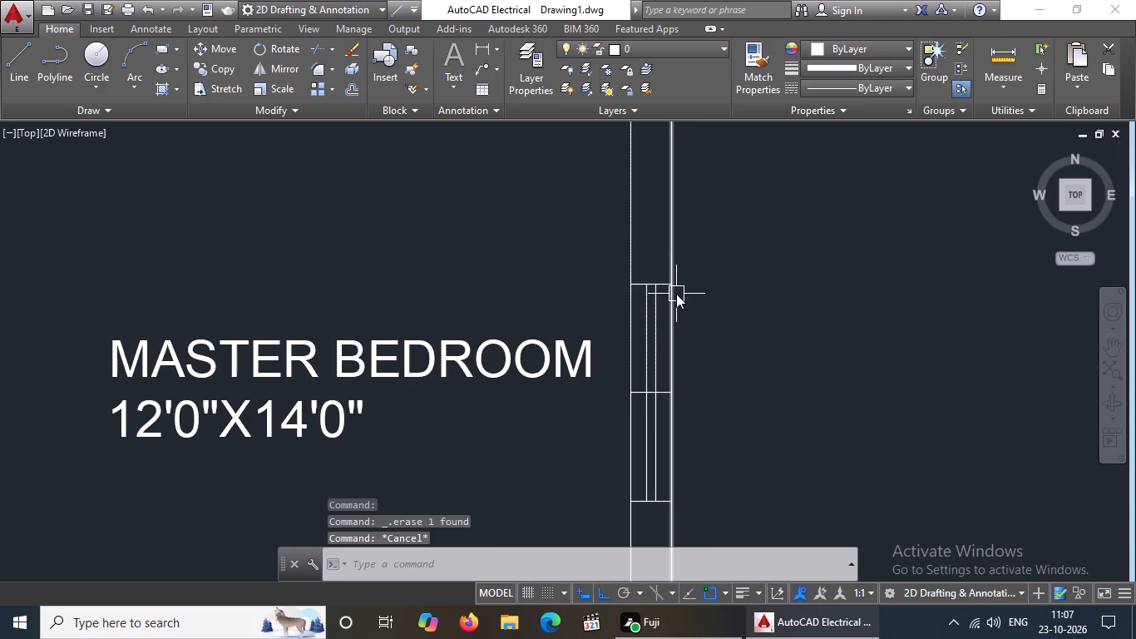
pyautogui.press('Return')
pyautogui.write('2"')
pyautogui.press('Return')
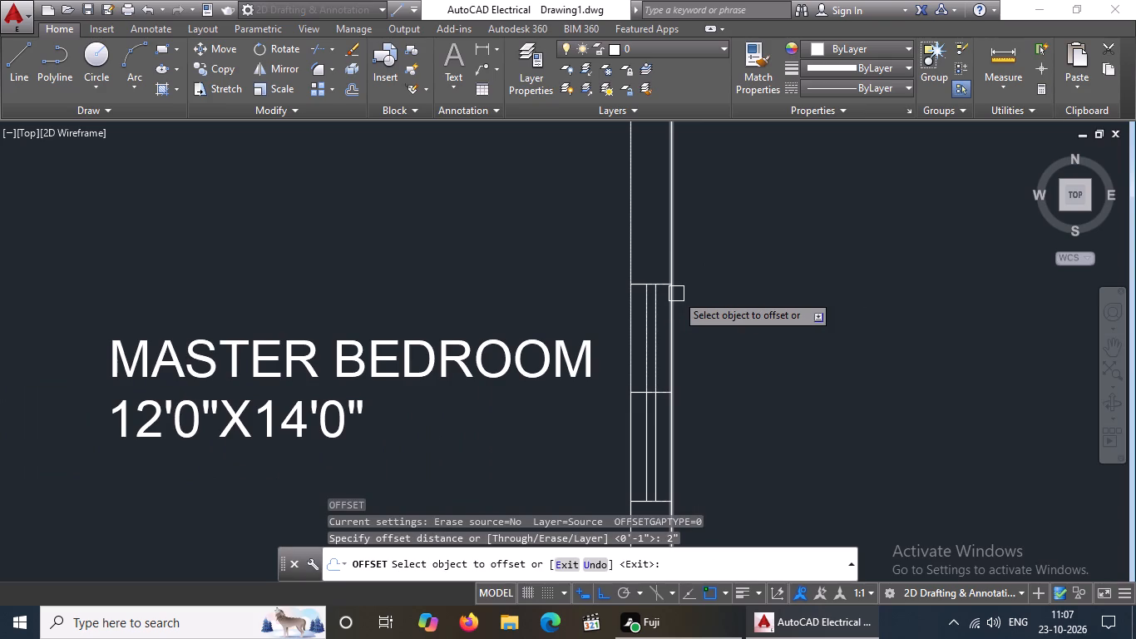
pyautogui.scroll(2, 669, 279)
pyautogui.click(587, 289)
pyautogui.click(594, 220)
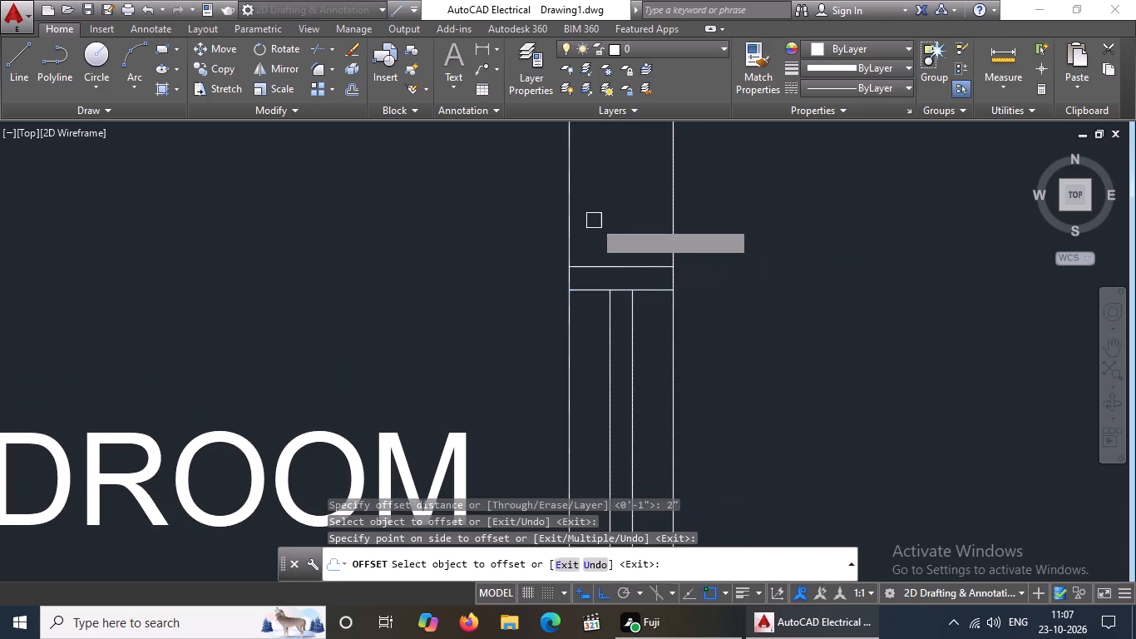
pyautogui.scroll(-2, 599, 221)
pyautogui.scroll(2, 597, 470)
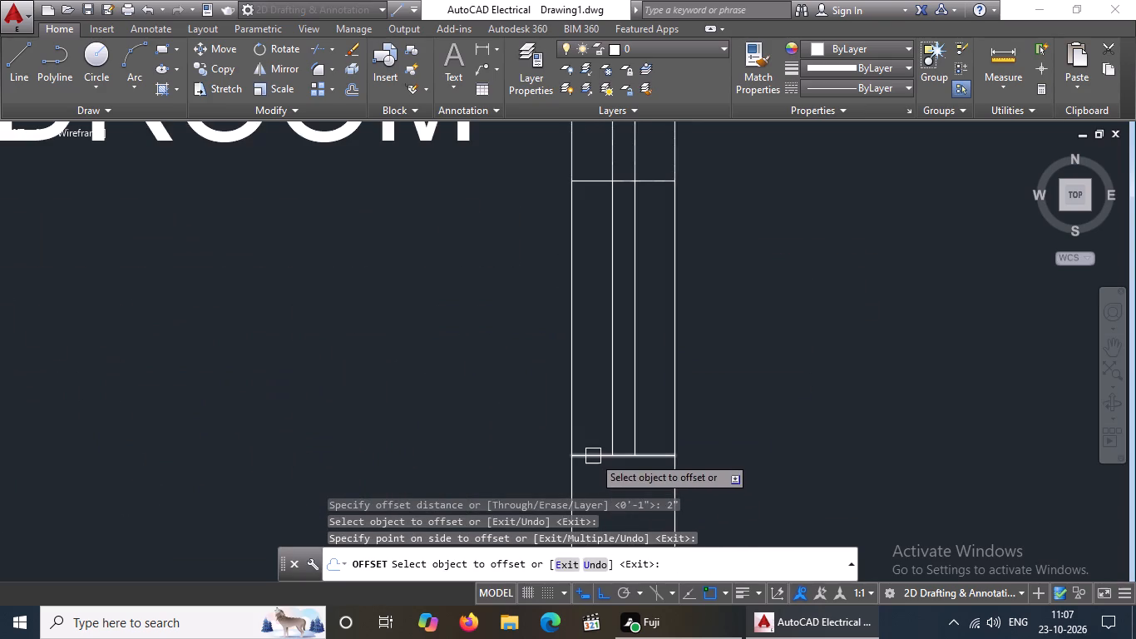
pyautogui.click(593, 455)
pyautogui.click(593, 491)
pyautogui.scroll(-4, 630, 451)
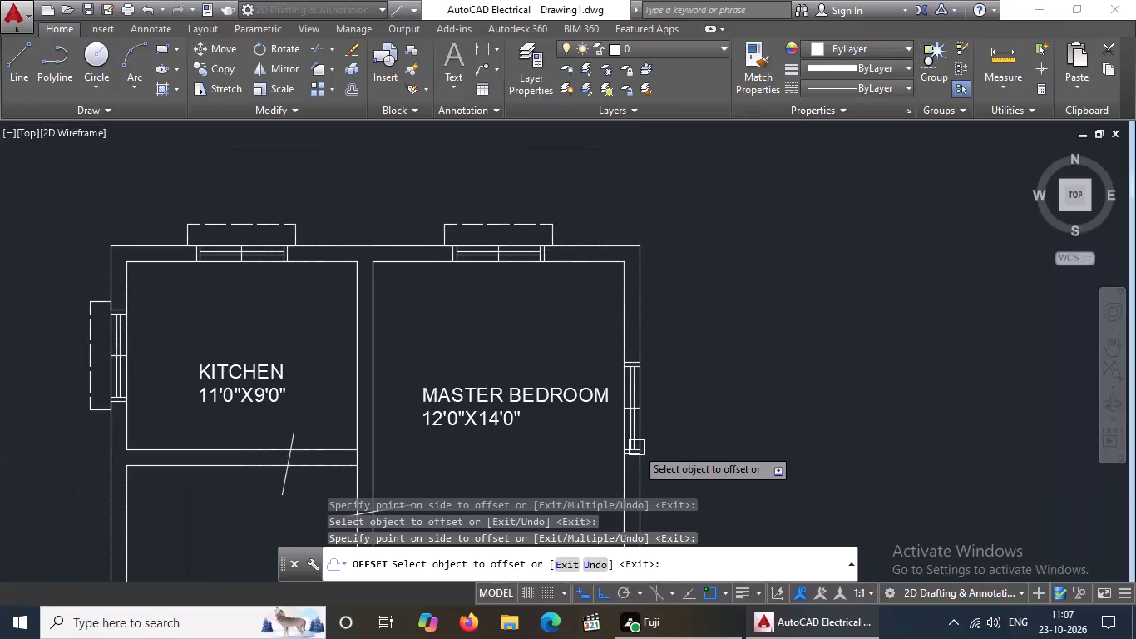
pyautogui.press('Escape')
# Draw lines 5" north and 1' east from the outer north frame corner of the master bedroom's east window.
pyautogui.moveTo(615, 391); pyautogui.dragTo(610, 374, button='middle')
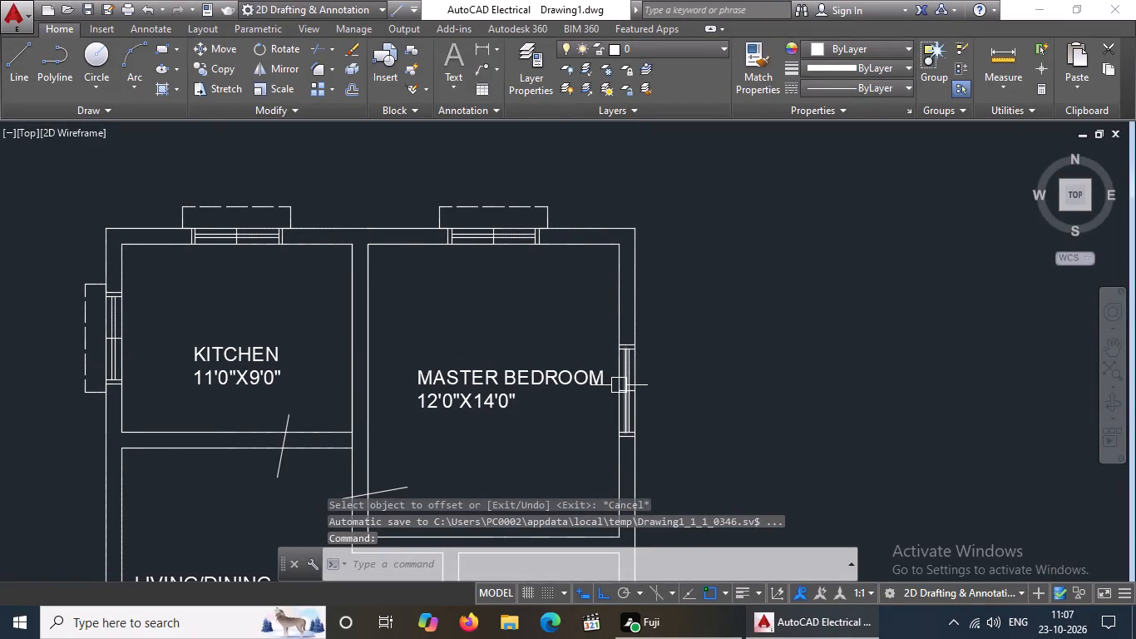
pyautogui.press('Escape')
pyautogui.press('l')
pyautogui.press('Return')
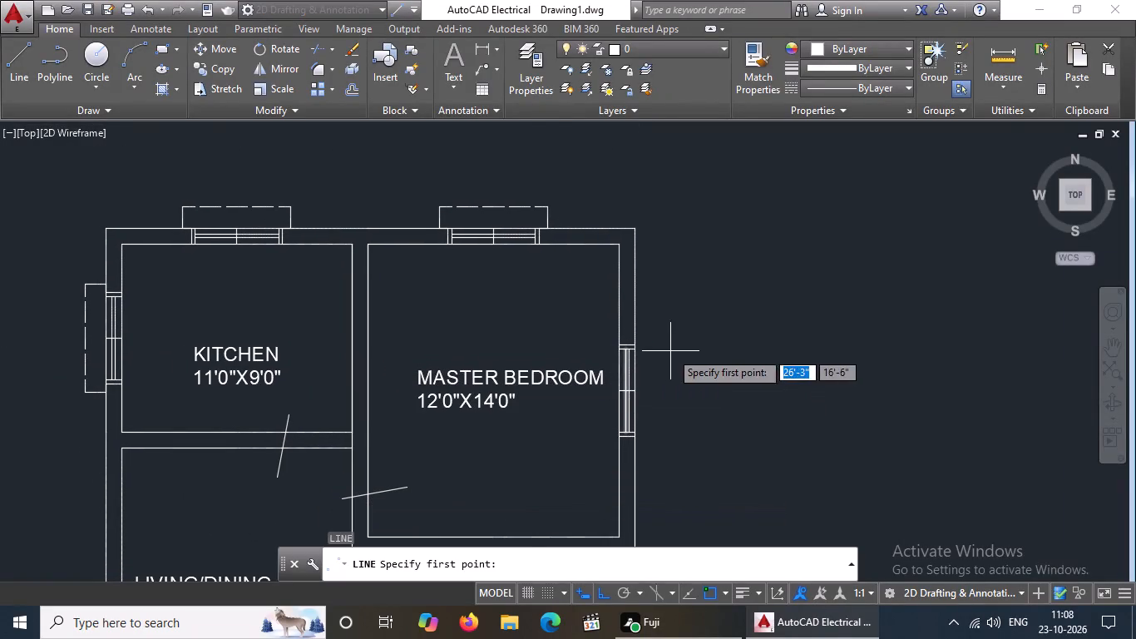
pyautogui.scroll(3, 663, 347)
pyautogui.moveTo(540, 339); pyautogui.dragTo(552, 313)
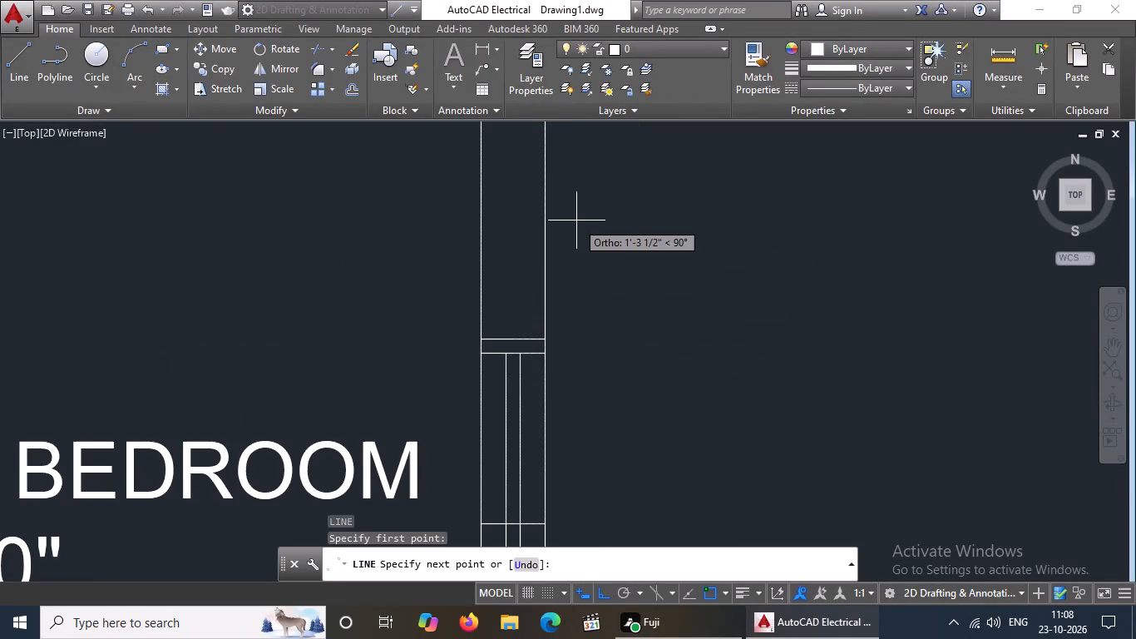
pyautogui.press('5')
pyautogui.hotkey('shift', '"')
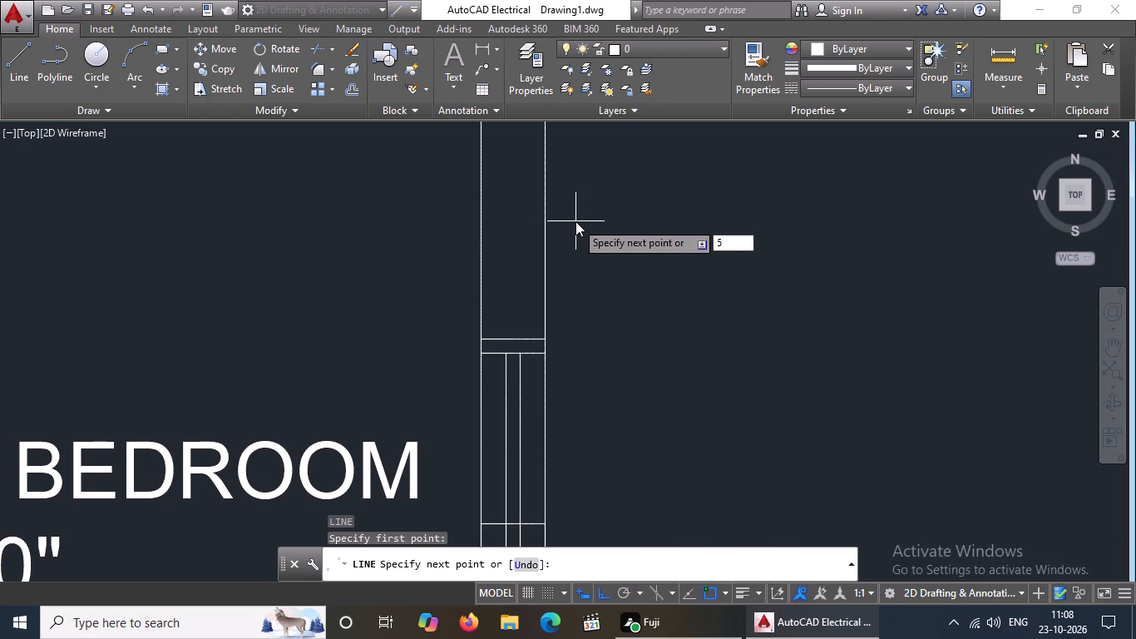
pyautogui.press('Return')
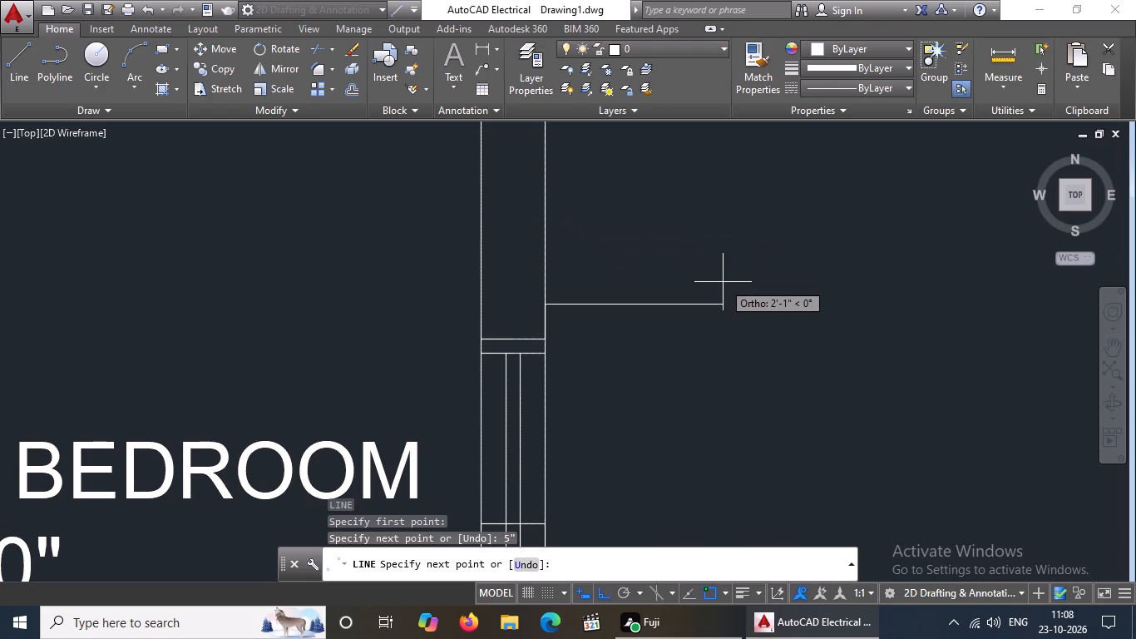
pyautogui.press('1')
pyautogui.press("'")
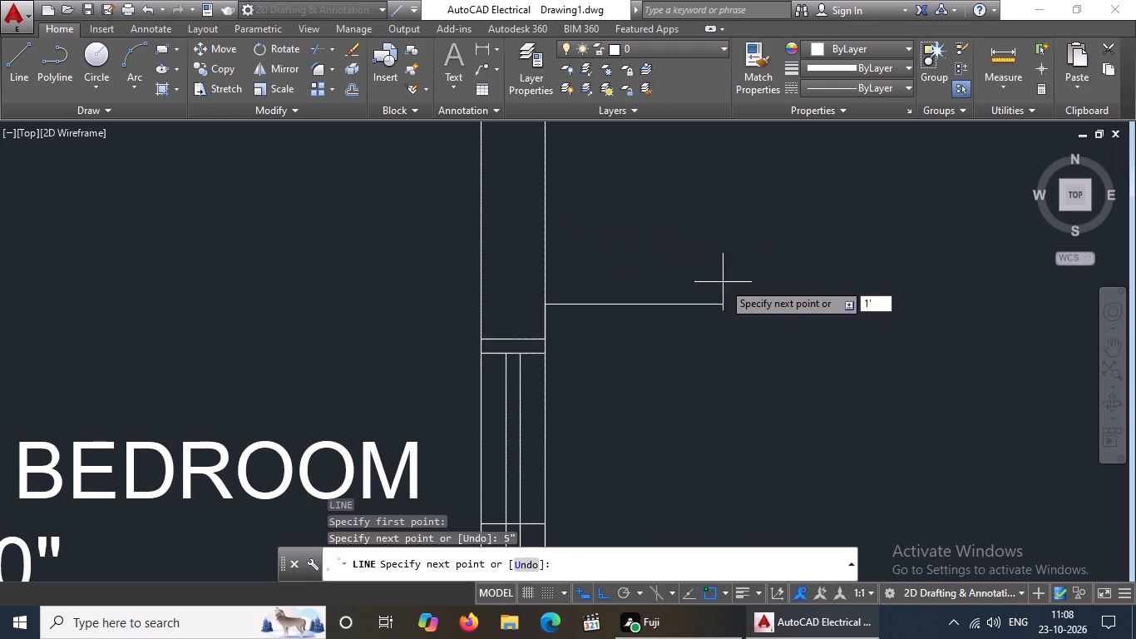
pyautogui.press('Return')
pyautogui.scroll(-3, 608, 364)
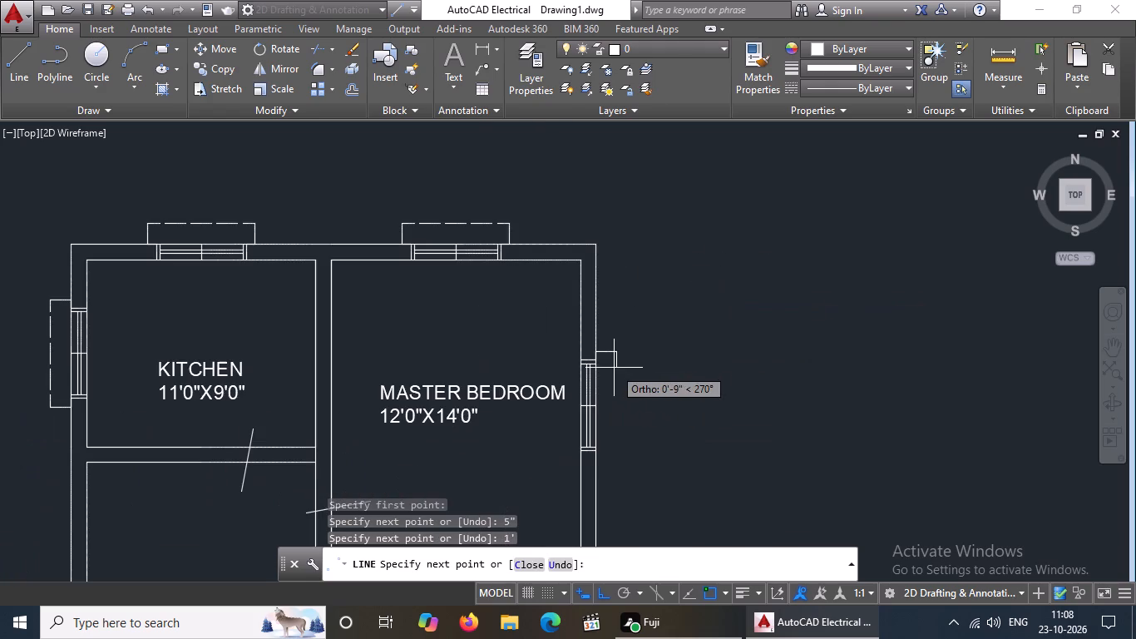
pyautogui.press('Return')
# Draw lines 5" south and 1' east from the east window's outer south frame corner, and north to the upper projection line.
pyautogui.moveTo(622, 462); pyautogui.dragTo(620, 399, button='middle')
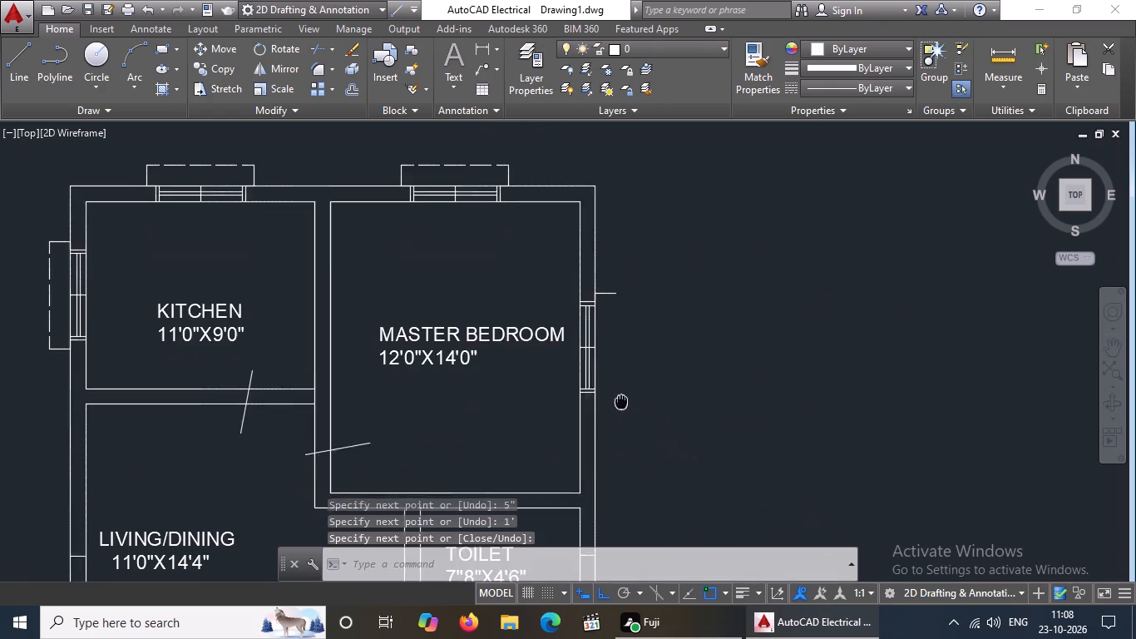
pyautogui.moveTo(620, 399); pyautogui.dragTo(620, 396, button='middle')
pyautogui.scroll(1, 531, 392)
pyautogui.moveTo(18, 71); pyautogui.dragTo(30, 81)
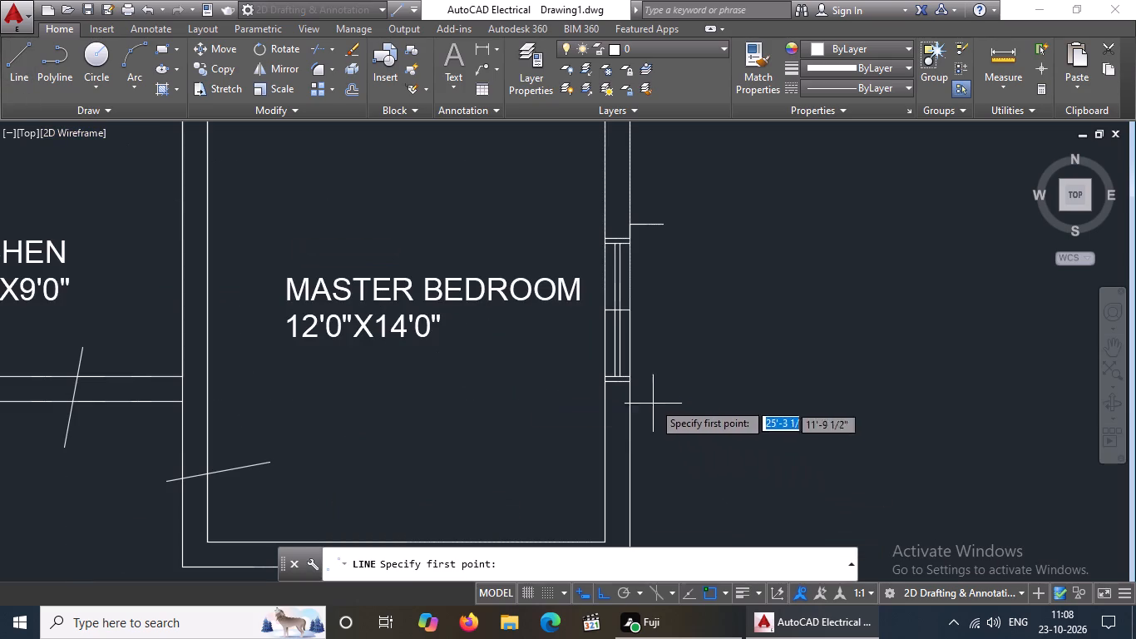
pyautogui.moveTo(625, 380); pyautogui.dragTo(625, 412)
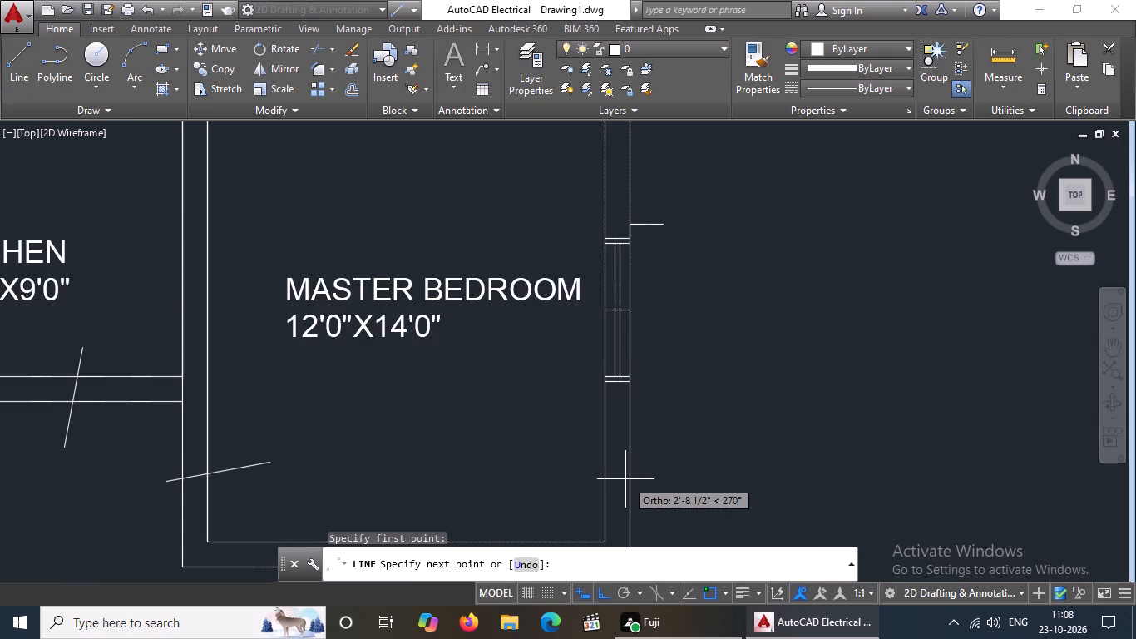
pyautogui.write('5"')
pyautogui.press('Return')
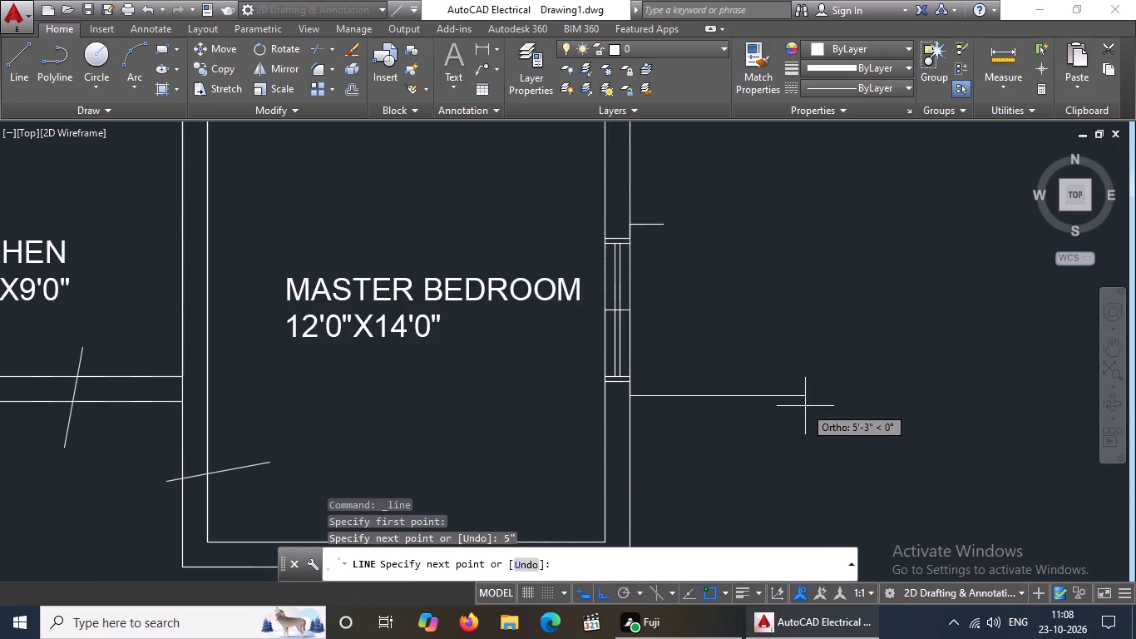
pyautogui.write("1'")
pyautogui.press('Return')
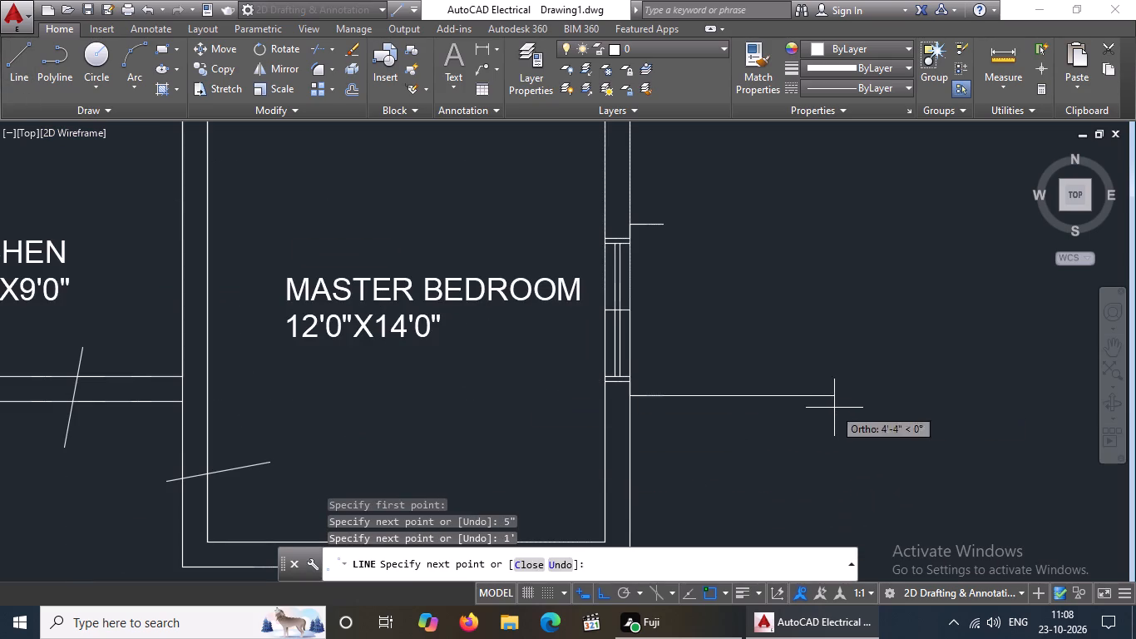
pyautogui.click(659, 220)
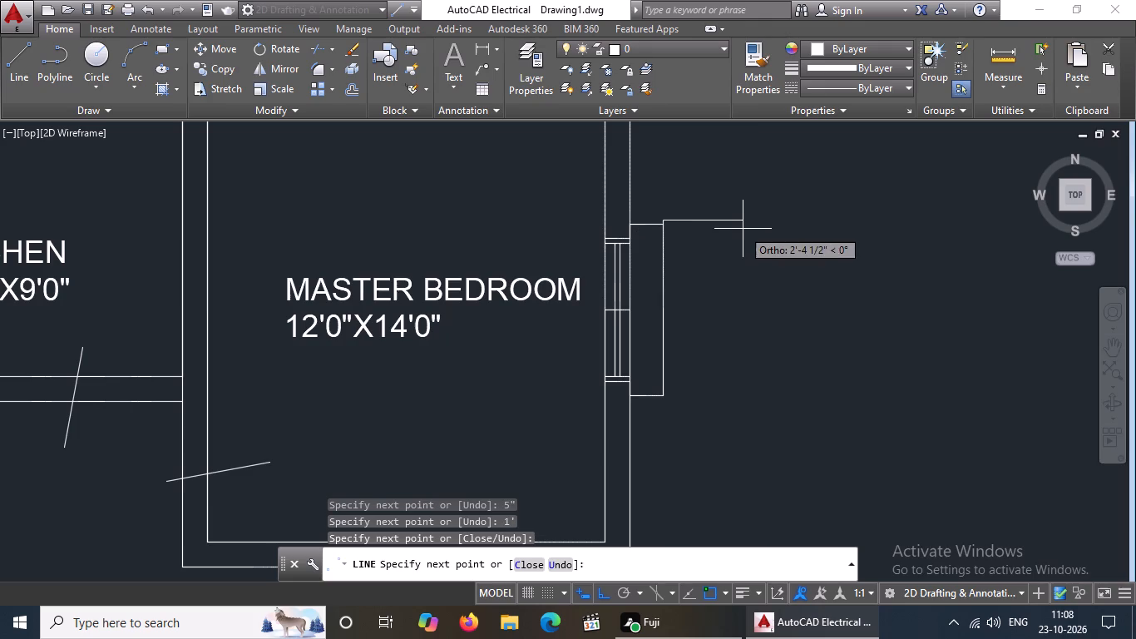
pyautogui.scroll(-1, 743, 231)
pyautogui.scroll(2, 693, 221)
pyautogui.press('Escape')
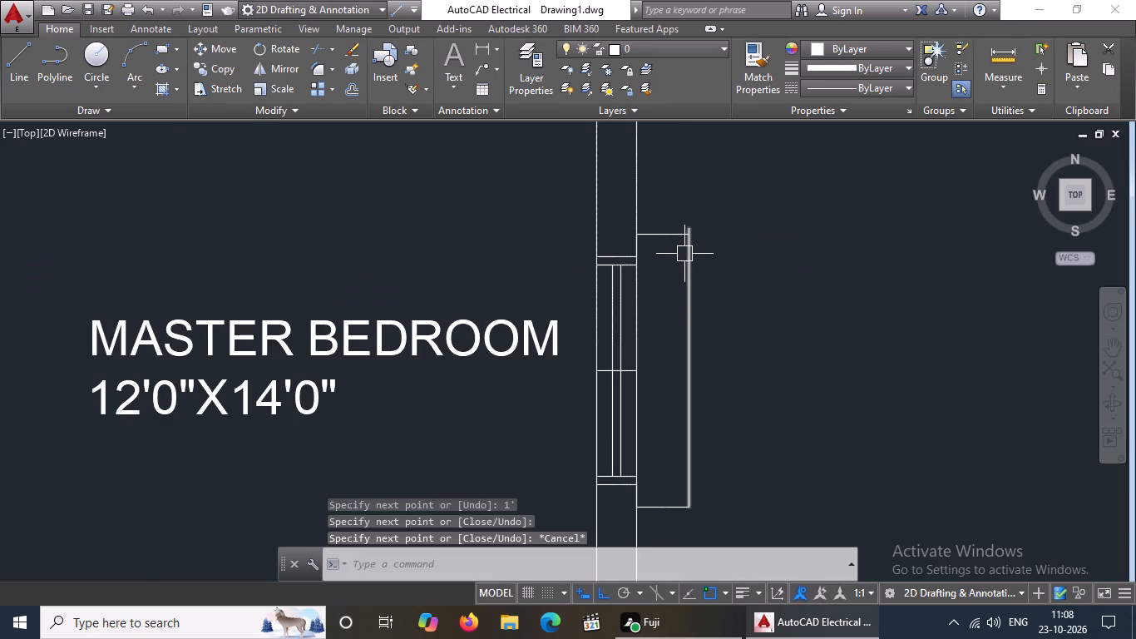
# Trim the overshooting line end at the northeast corner of the master bedroom's east window projection.
pyautogui.press('t')
pyautogui.write('R')
pyautogui.press('space')
pyautogui.press('space')
pyautogui.scroll(3, 679, 230)
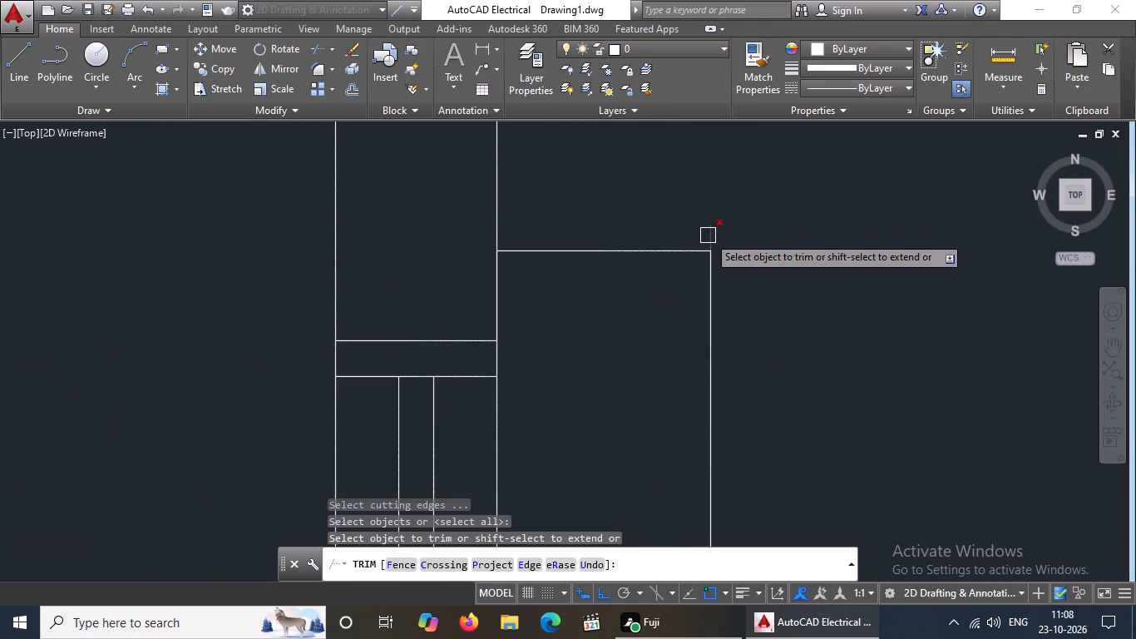
pyautogui.click(708, 235)
pyautogui.scroll(-4, 709, 234)
pyautogui.press('Escape')
pyautogui.scroll(-4, 714, 277)
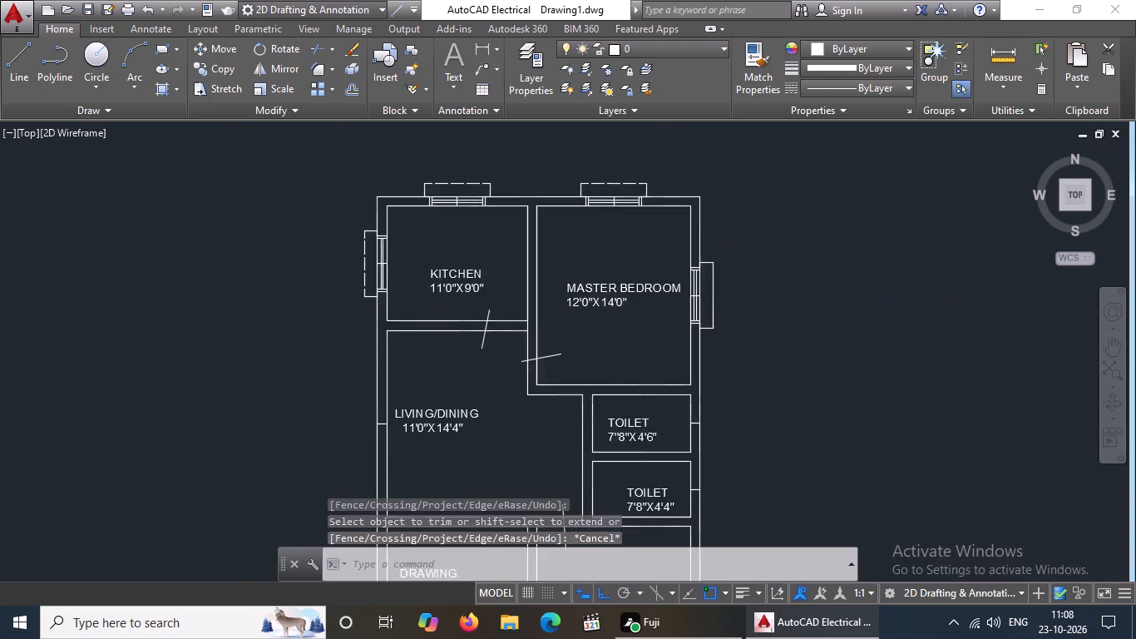
# Set the linetype of the master bedroom east window's projection outline to ACAD_ISO02W100.
pyautogui.scroll(6, 723, 280)
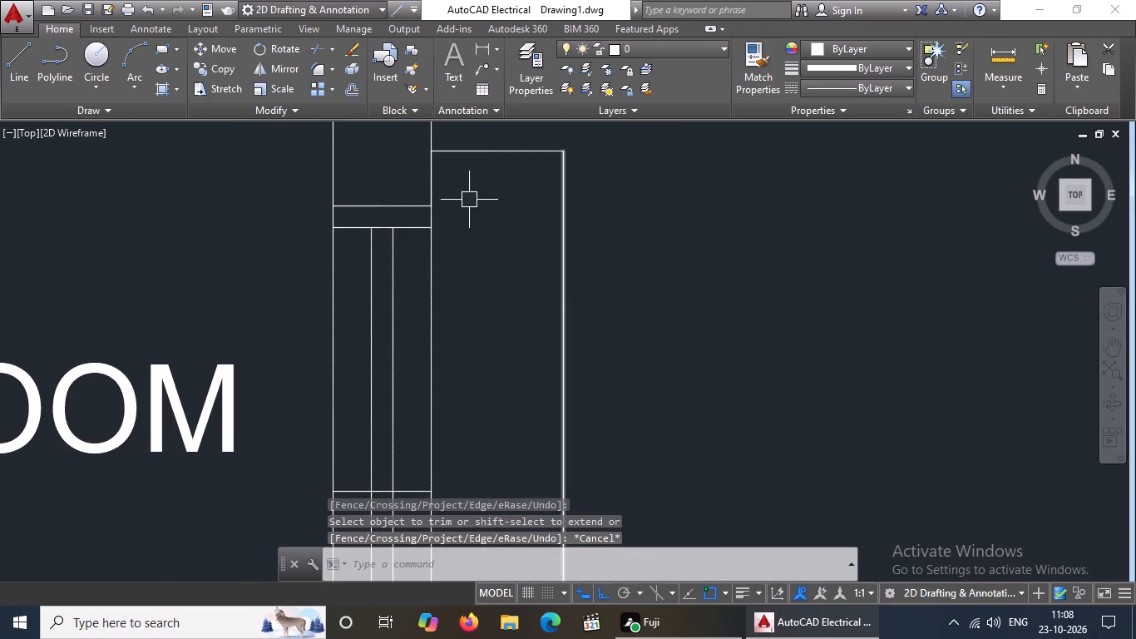
pyautogui.moveTo(412, 138); pyautogui.dragTo(431, 151)
pyautogui.scroll(-2, 579, 240)
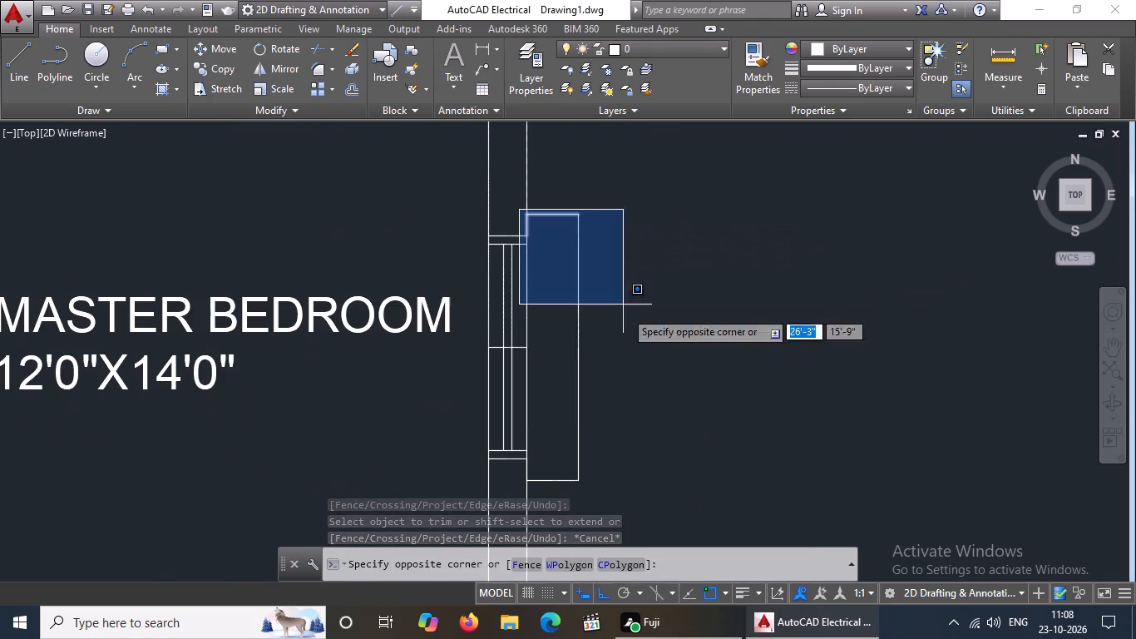
pyautogui.click(629, 494)
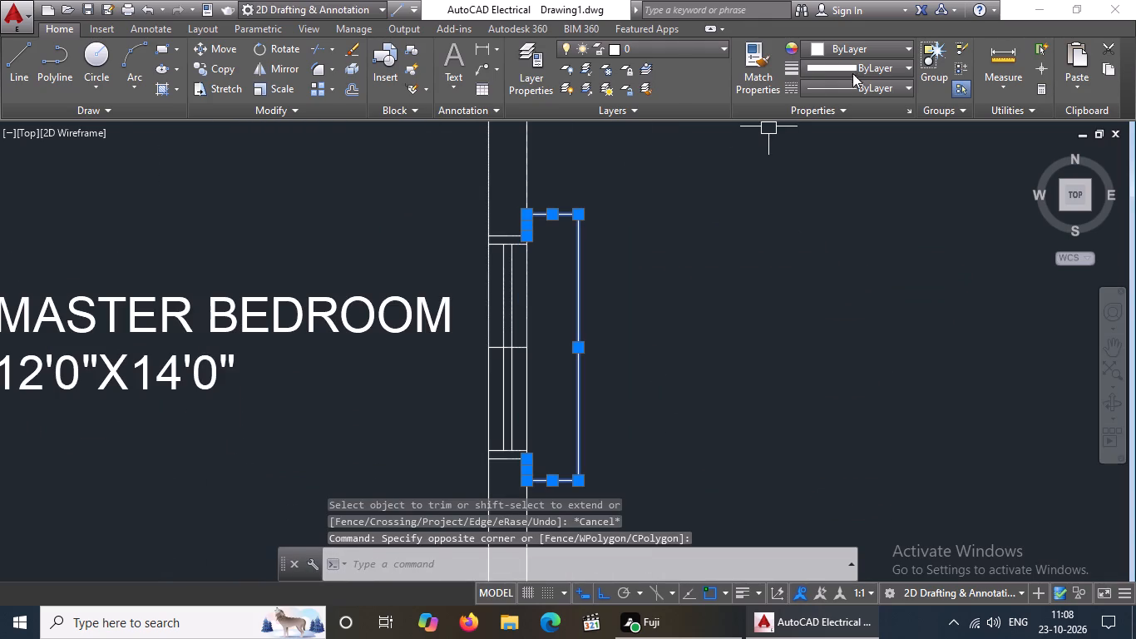
pyautogui.click(853, 86)
pyautogui.click(840, 149)
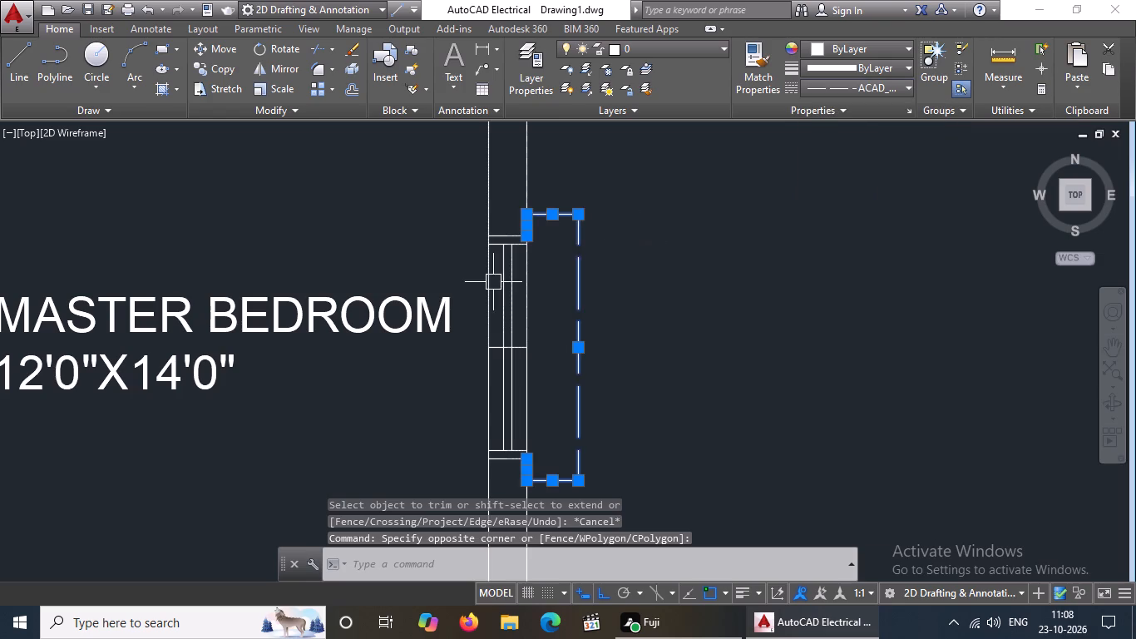
pyautogui.scroll(-5, 468, 288)
pyautogui.press('Escape')
# Offset the short line across the north toilet's east wall 1' to the north and 1' to the south.
pyautogui.moveTo(442, 318); pyautogui.dragTo(538, 329, button='middle')
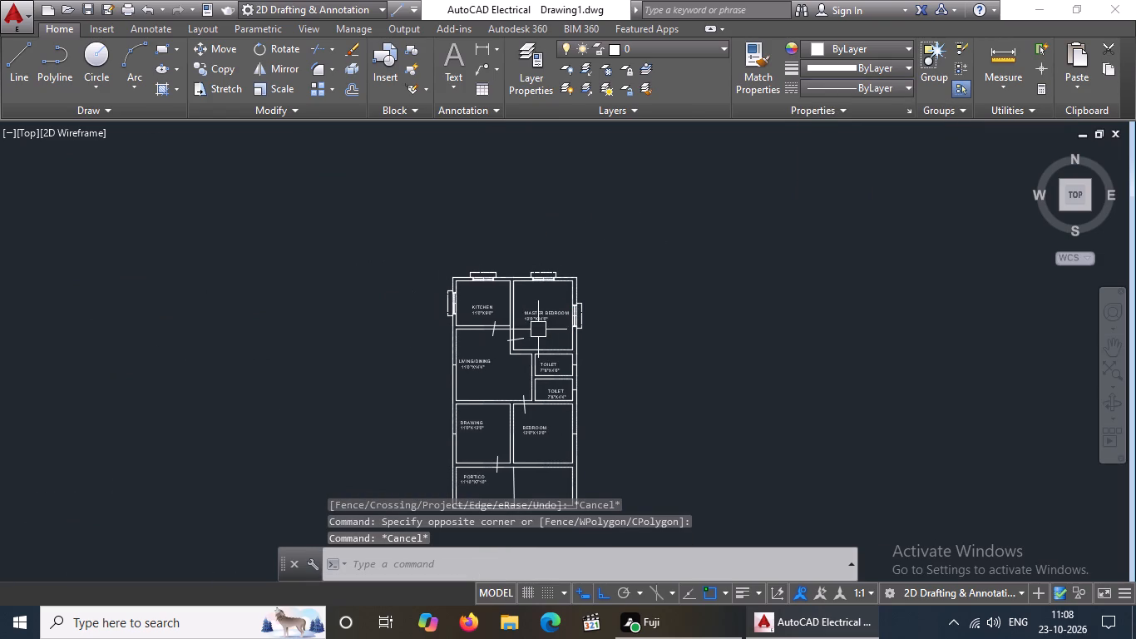
pyautogui.scroll(2, 553, 388)
pyautogui.scroll(3, 626, 354)
pyautogui.press('Escape')
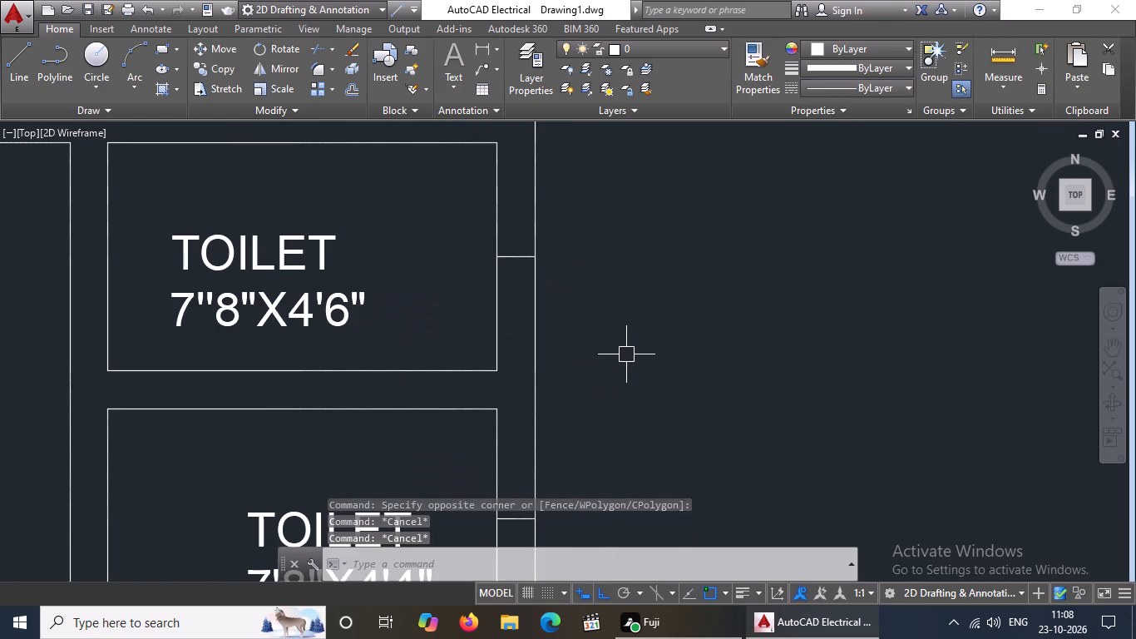
pyautogui.press('o')
pyautogui.press('Return')
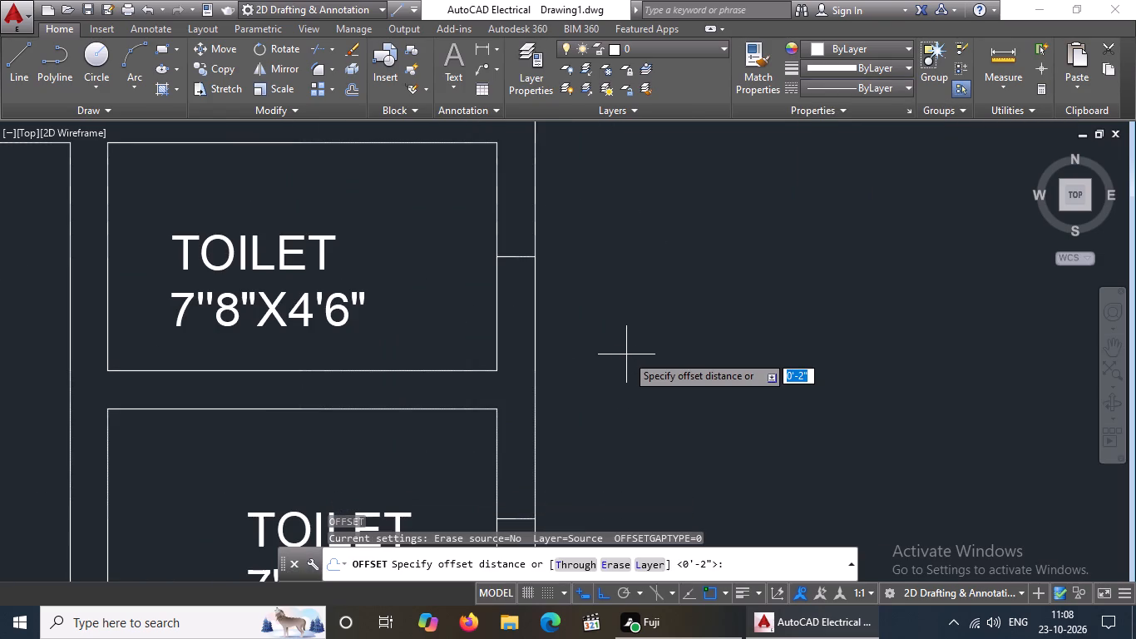
pyautogui.press('1')
pyautogui.press("'")
pyautogui.press('Return')
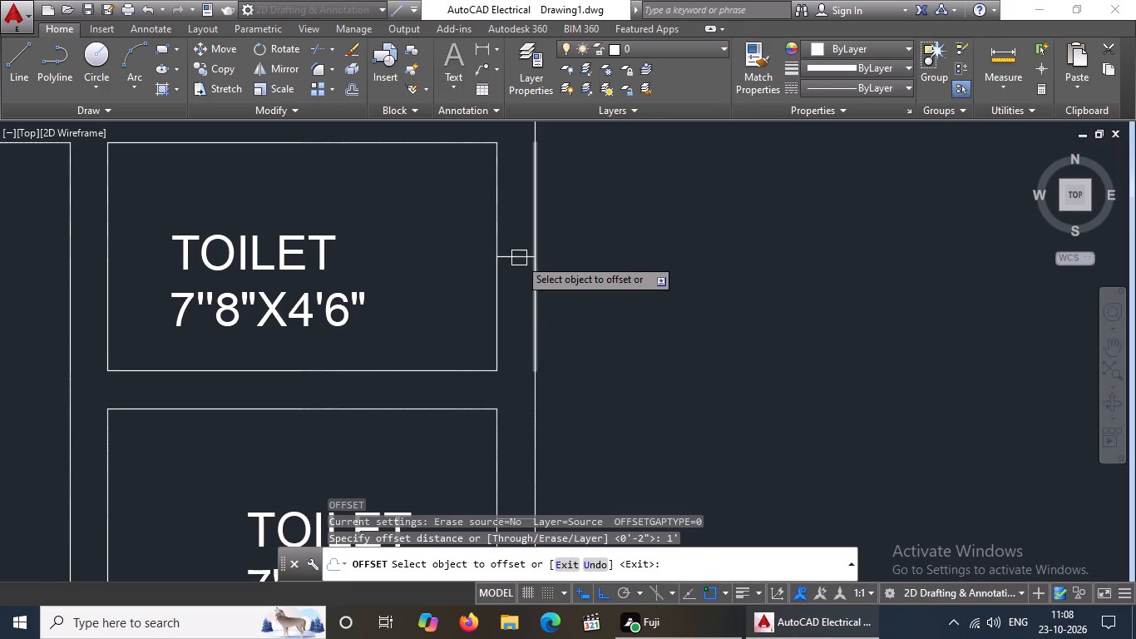
pyautogui.click(506, 255)
pyautogui.moveTo(517, 194); pyautogui.dragTo(521, 209)
pyautogui.click(508, 256)
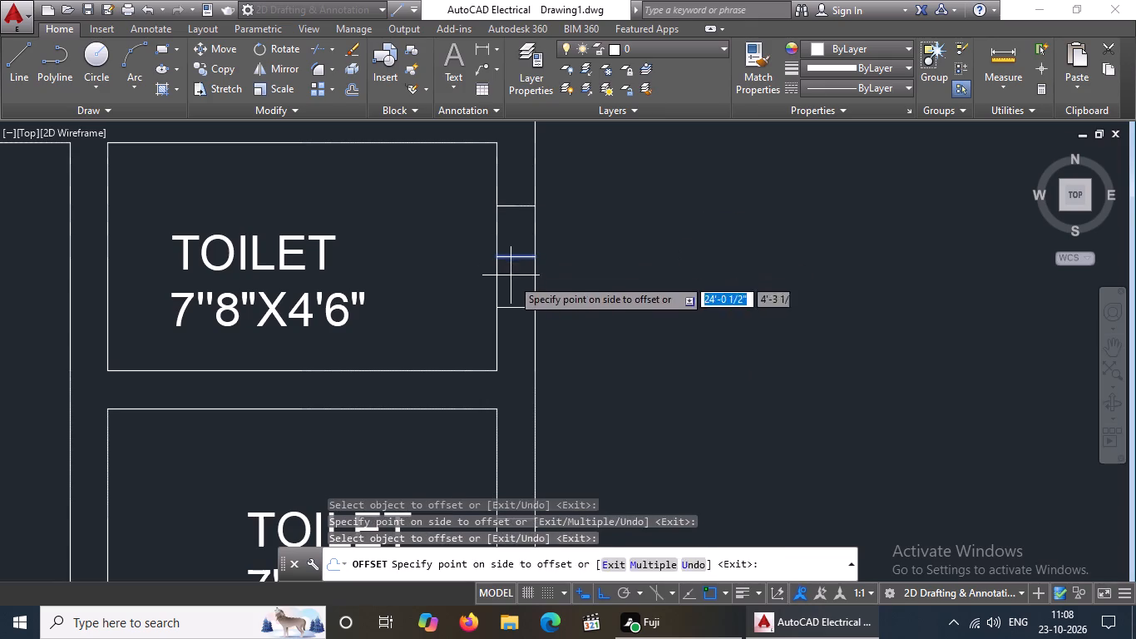
pyautogui.click(512, 283)
# Offset the short line across the south toilet's east wall 1' to the north and 1' to the south.
pyautogui.scroll(-1, 521, 290)
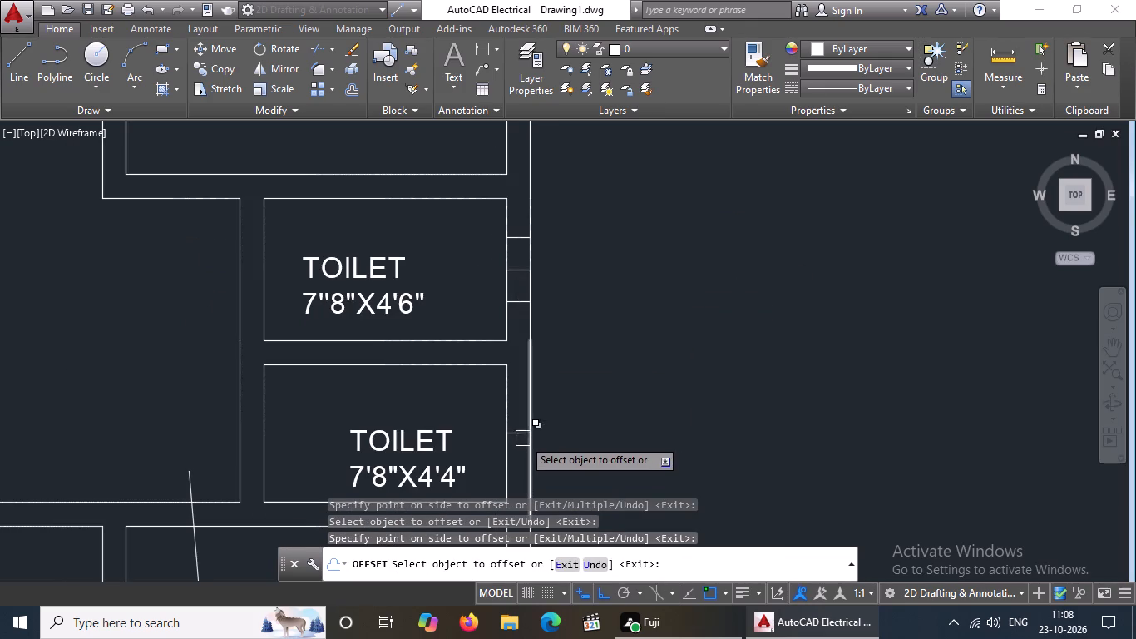
pyautogui.click(522, 437)
pyautogui.click(517, 412)
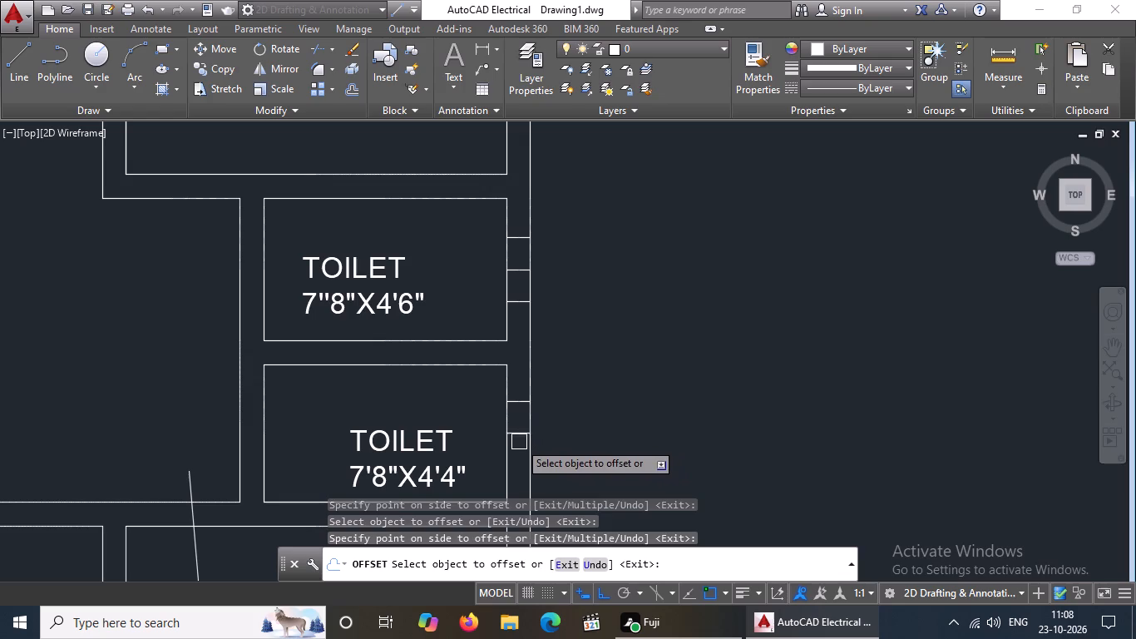
pyautogui.click(519, 437)
pyautogui.click(520, 467)
pyautogui.press('Escape')
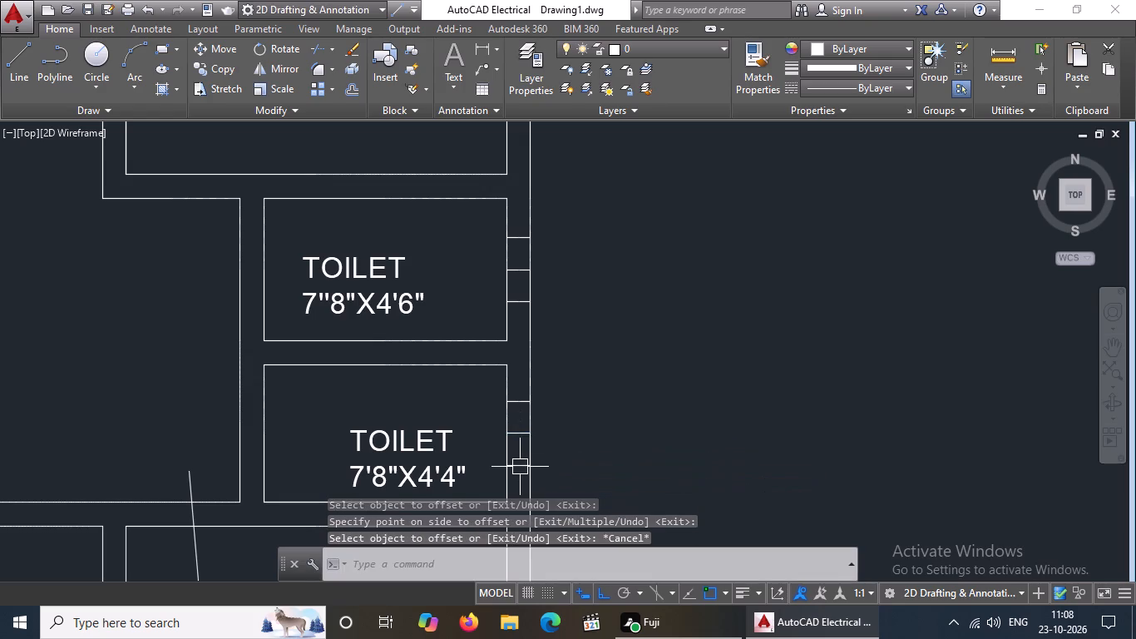
# Draw a 2' vertical centre line through the south toilet's window, joining the midpoints of its end lines.
pyautogui.press('l')
pyautogui.press('Return')
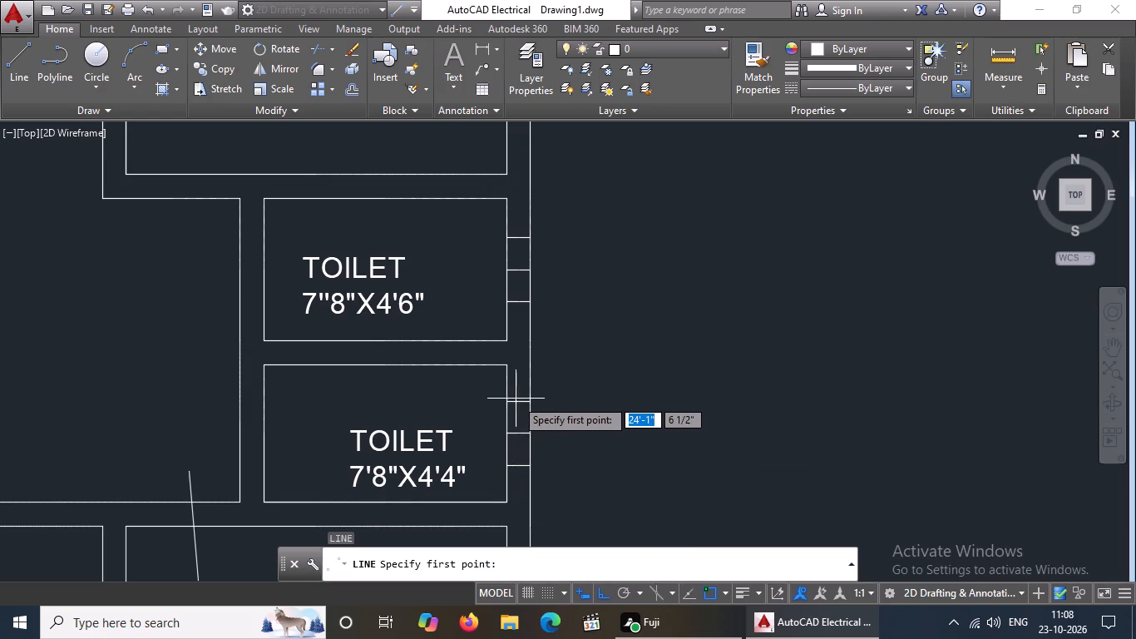
pyautogui.click(517, 402)
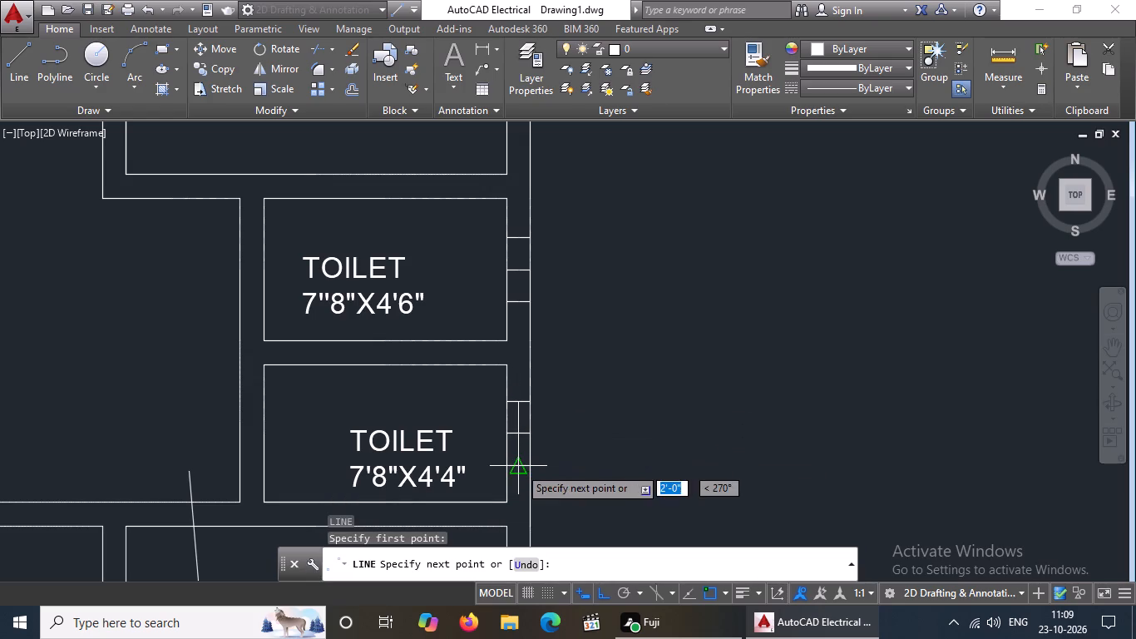
pyautogui.click(519, 467)
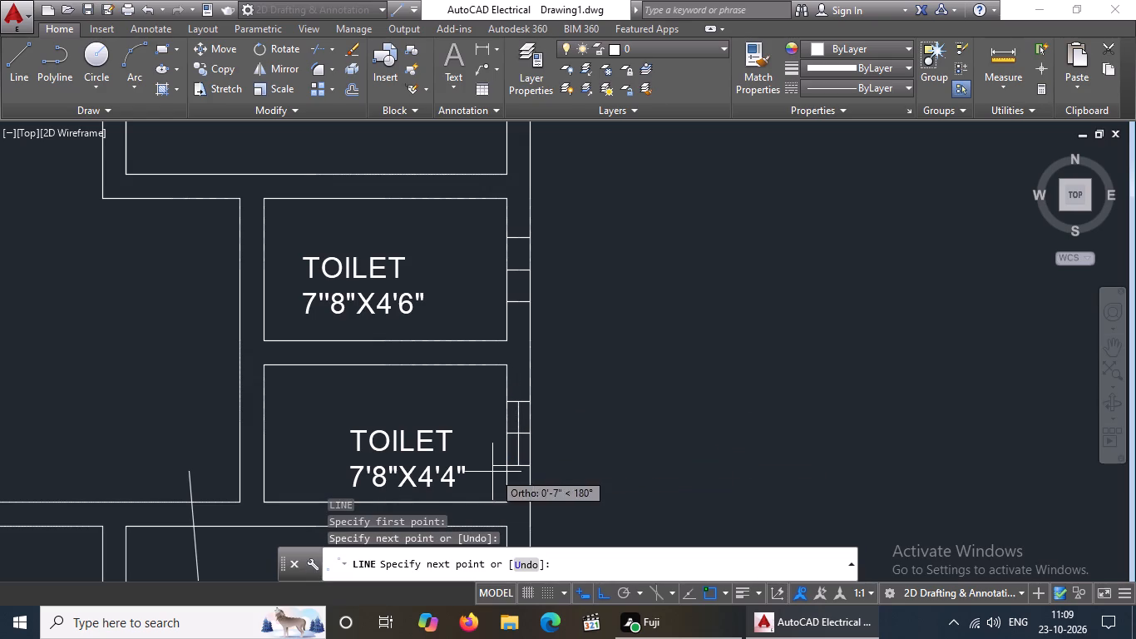
pyautogui.press('Escape')
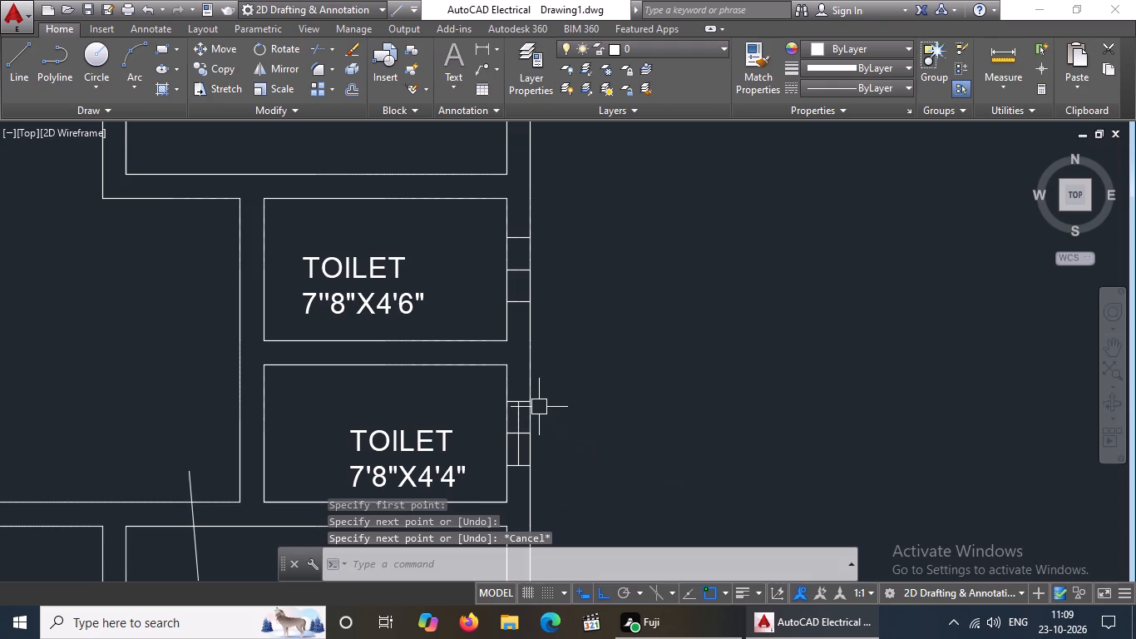
pyautogui.press('Escape')
# Draw a vertical centre line through the north toilet's window, joining the midpoints of its end lines.
pyautogui.press('l')
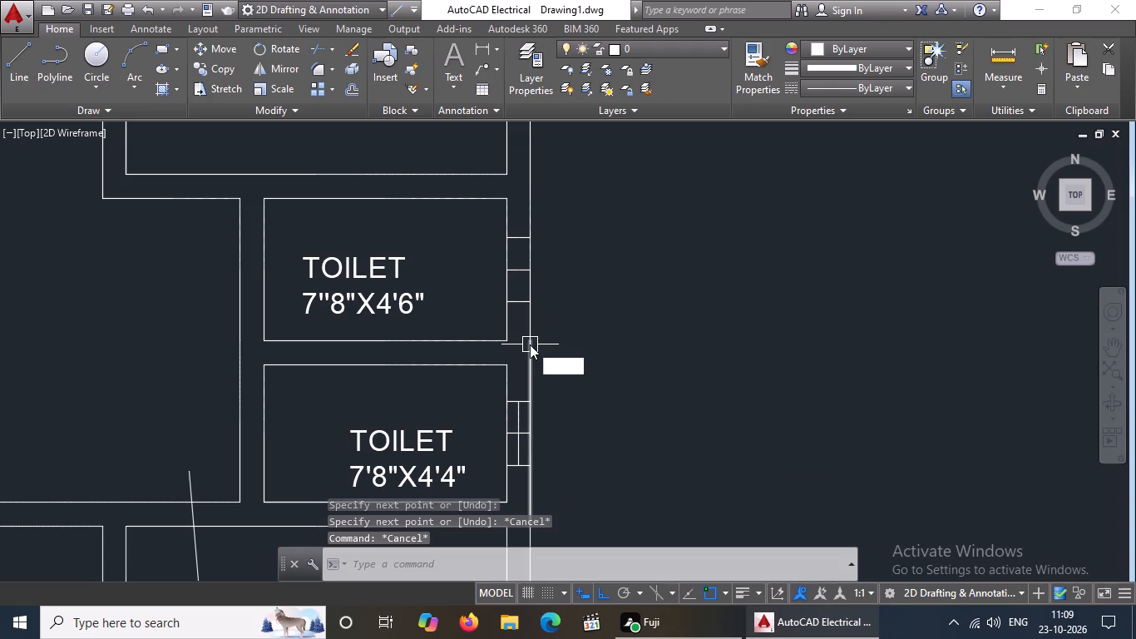
pyautogui.press('Return')
pyautogui.moveTo(518, 237); pyautogui.dragTo(523, 275)
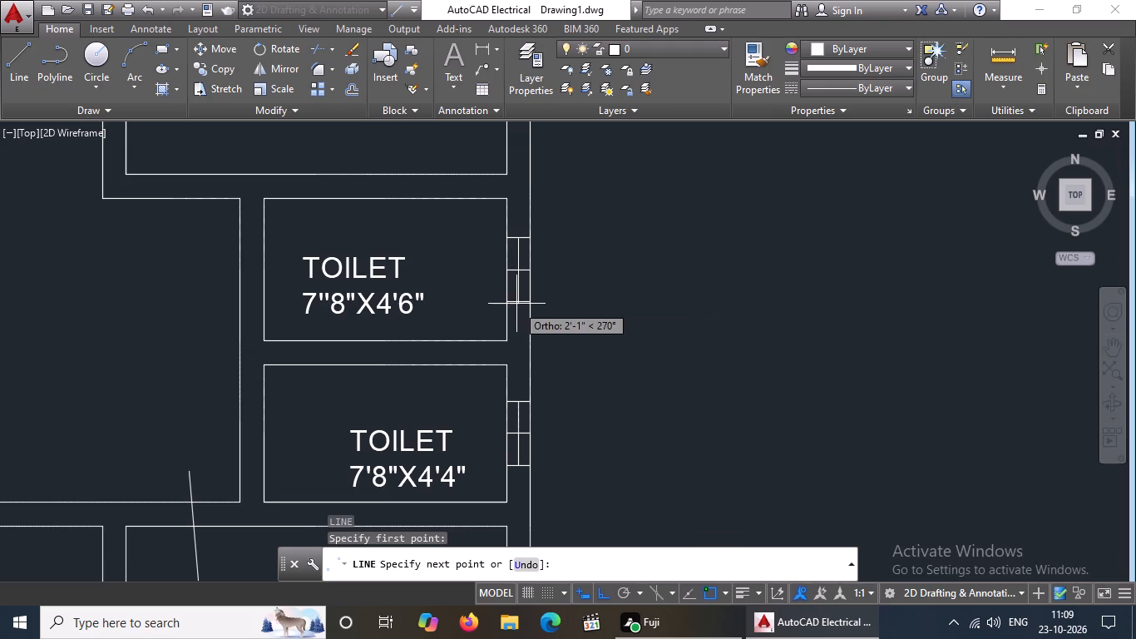
pyautogui.click(516, 301)
pyautogui.press('Escape')
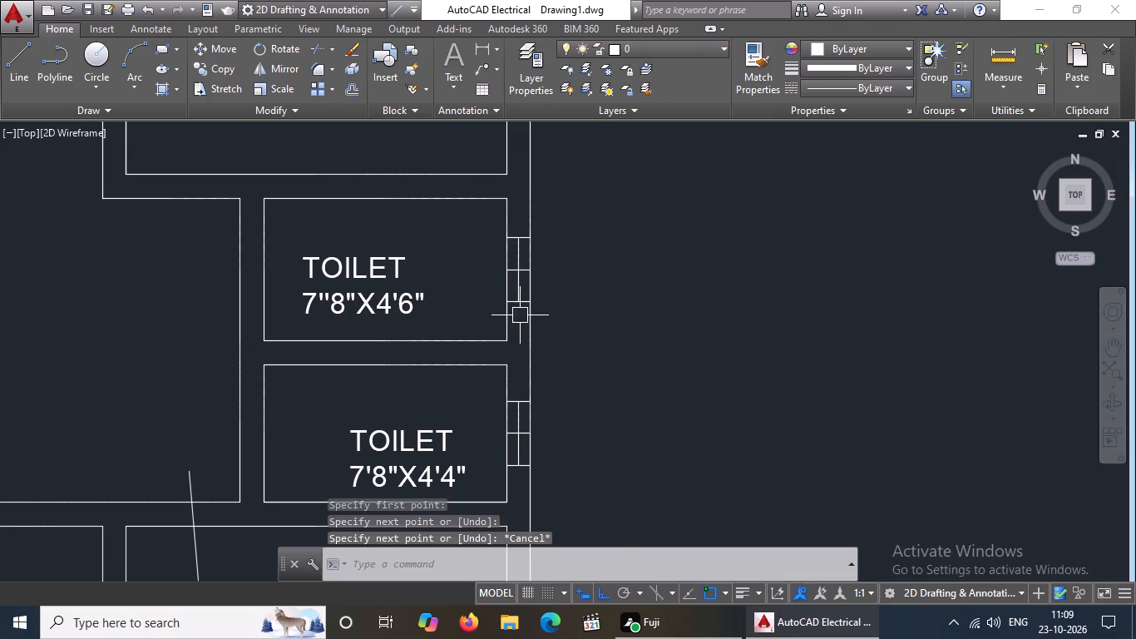
# Offset the north toilet window's vertical centre line 1" to the west and 1" to the east.
pyautogui.scroll(-2, 522, 318)
pyautogui.moveTo(526, 322); pyautogui.dragTo(522, 335, button='middle')
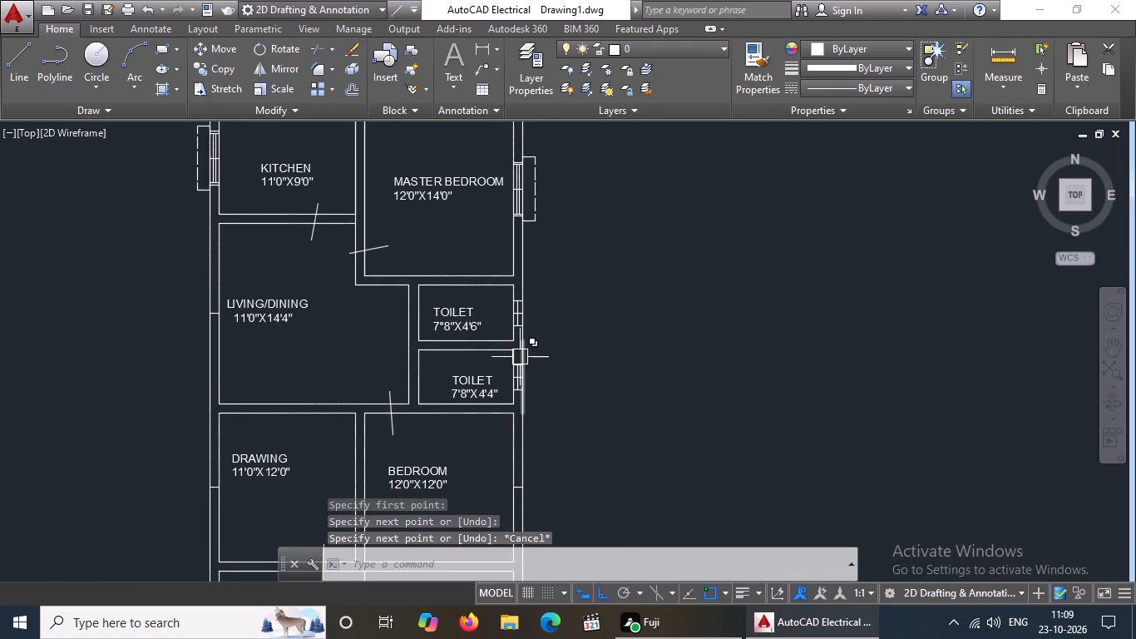
pyautogui.scroll(1, 520, 357)
pyautogui.press('Escape')
pyautogui.press('o')
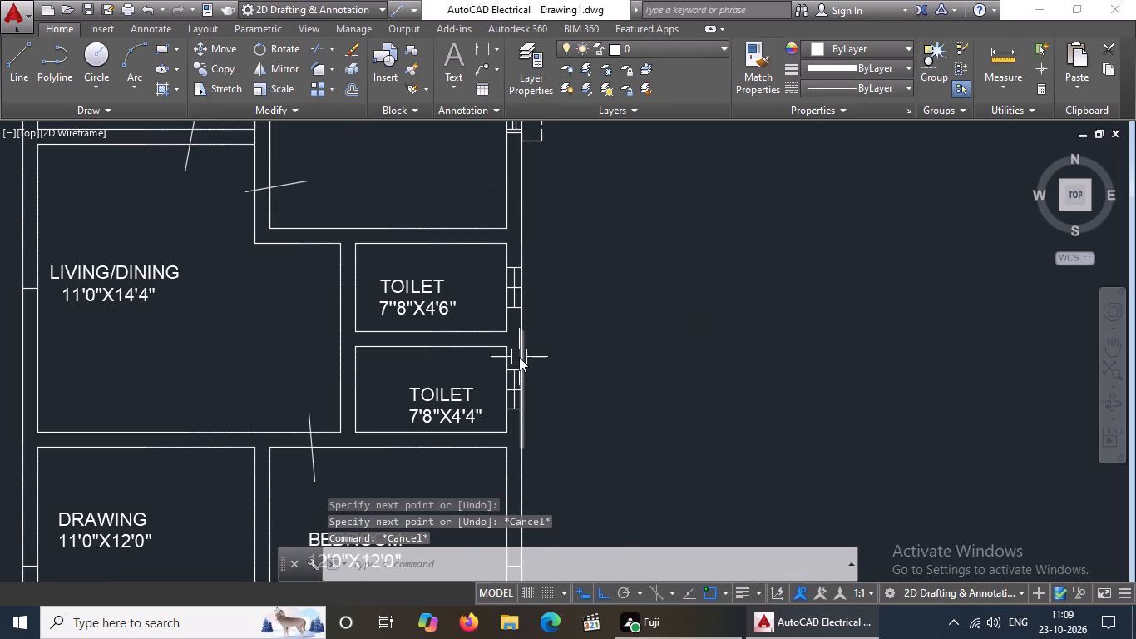
pyautogui.press('Return')
pyautogui.press('1')
pyautogui.hotkey('shift', '"')
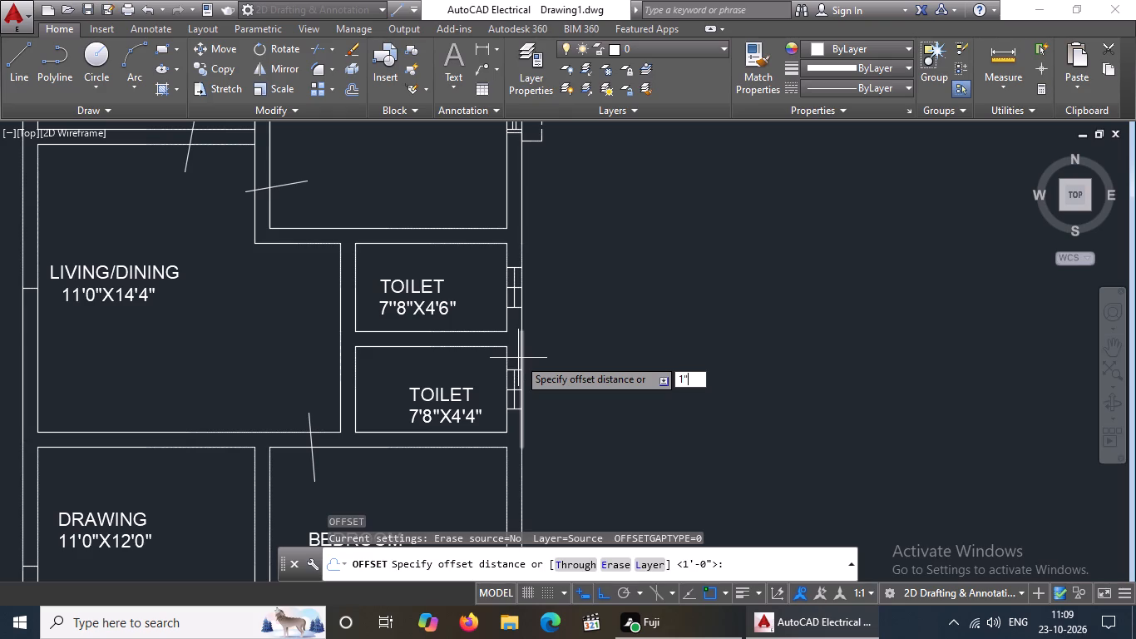
pyautogui.press('Return')
pyautogui.scroll(3, 511, 280)
pyautogui.click(512, 287)
pyautogui.moveTo(464, 300); pyautogui.dragTo(474, 295)
pyautogui.moveTo(513, 289); pyautogui.dragTo(541, 286)
pyautogui.click(559, 287)
# Offset the south toilet window's vertical centre line 1" to the west and 1" to the east.
pyautogui.scroll(-3, 560, 289)
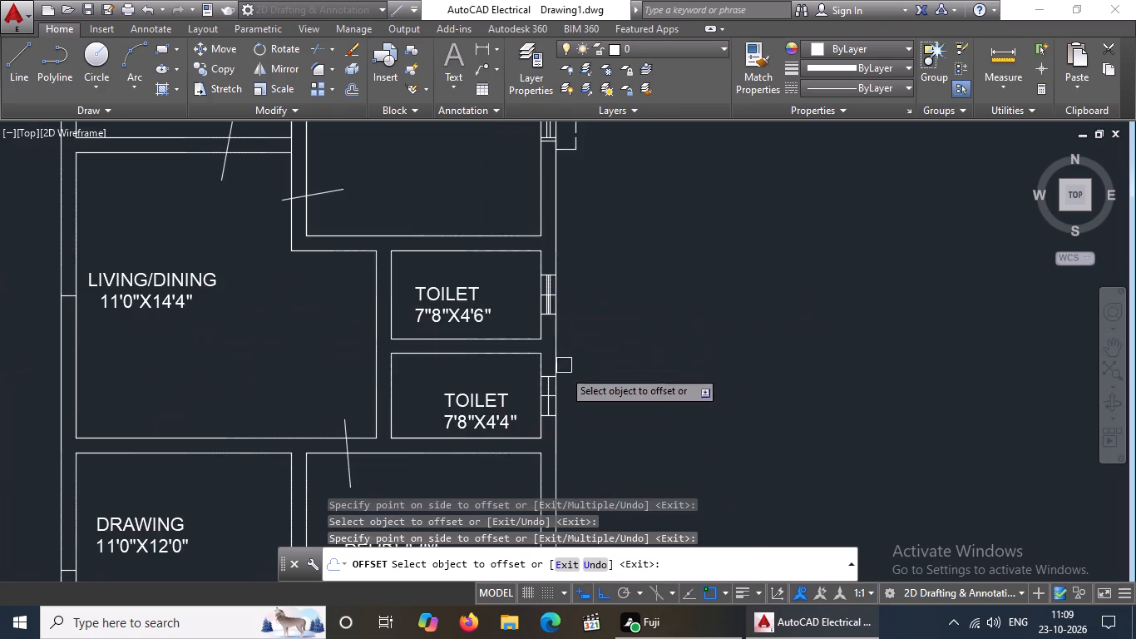
pyautogui.scroll(3, 540, 405)
pyautogui.click(567, 356)
pyautogui.click(516, 367)
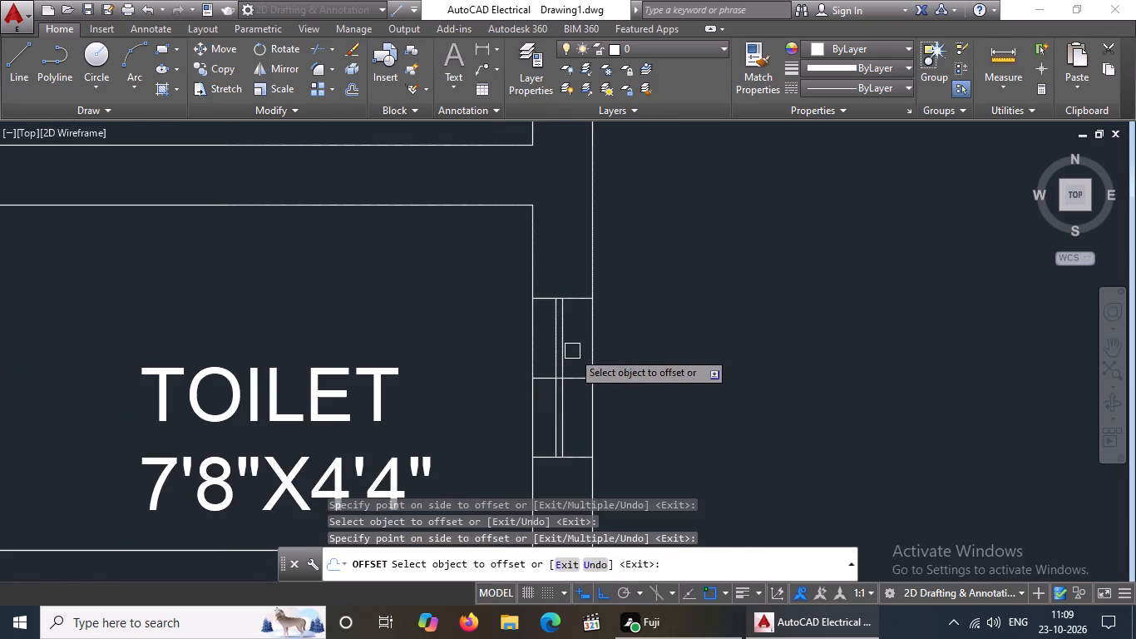
pyautogui.moveTo(566, 354); pyautogui.dragTo(620, 354)
pyautogui.click(620, 354)
pyautogui.press('Escape')
# Delete the original vertical centre lines from the south and north toilet windows, keeping the offset pairs.
pyautogui.scroll(1, 567, 366)
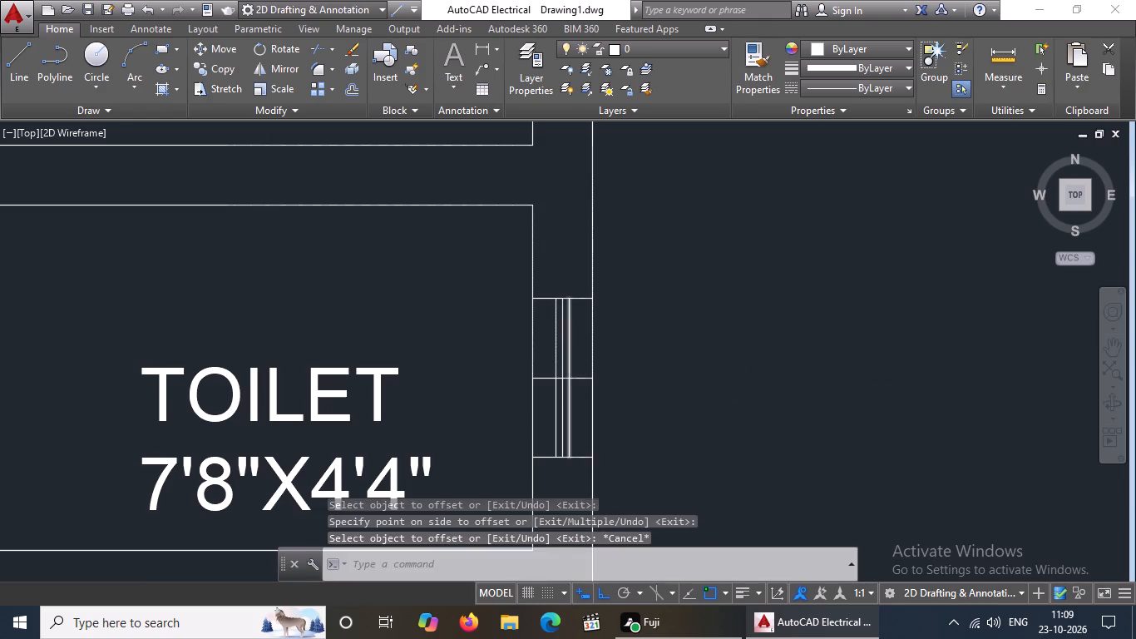
pyautogui.scroll(1, 567, 366)
pyautogui.click(547, 369)
pyautogui.press('Delete')
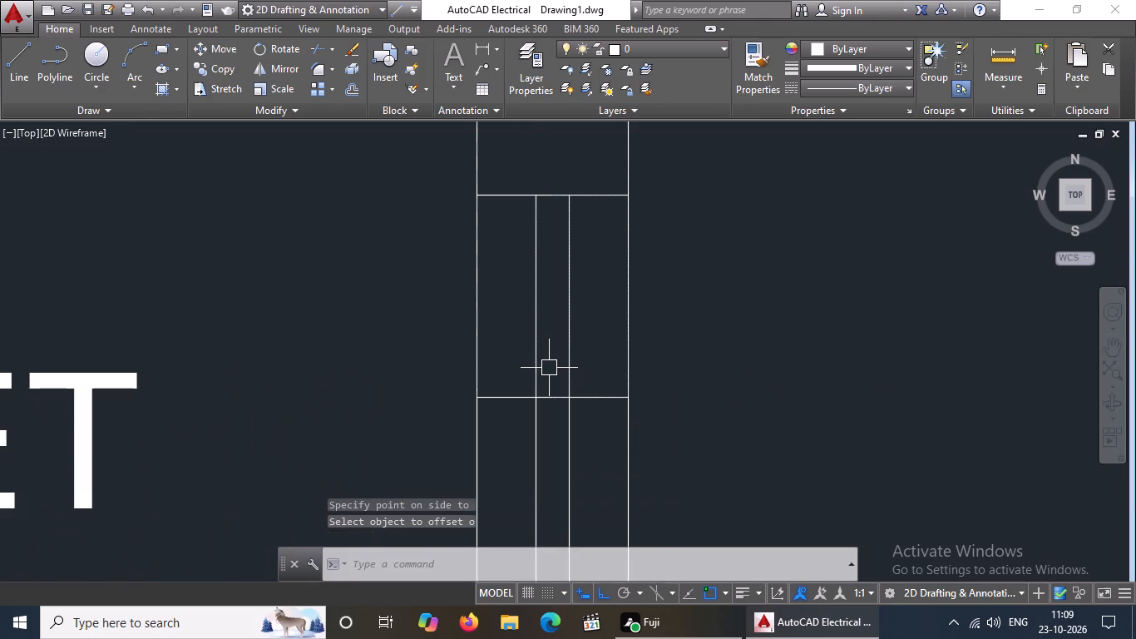
pyautogui.scroll(-5, 521, 342)
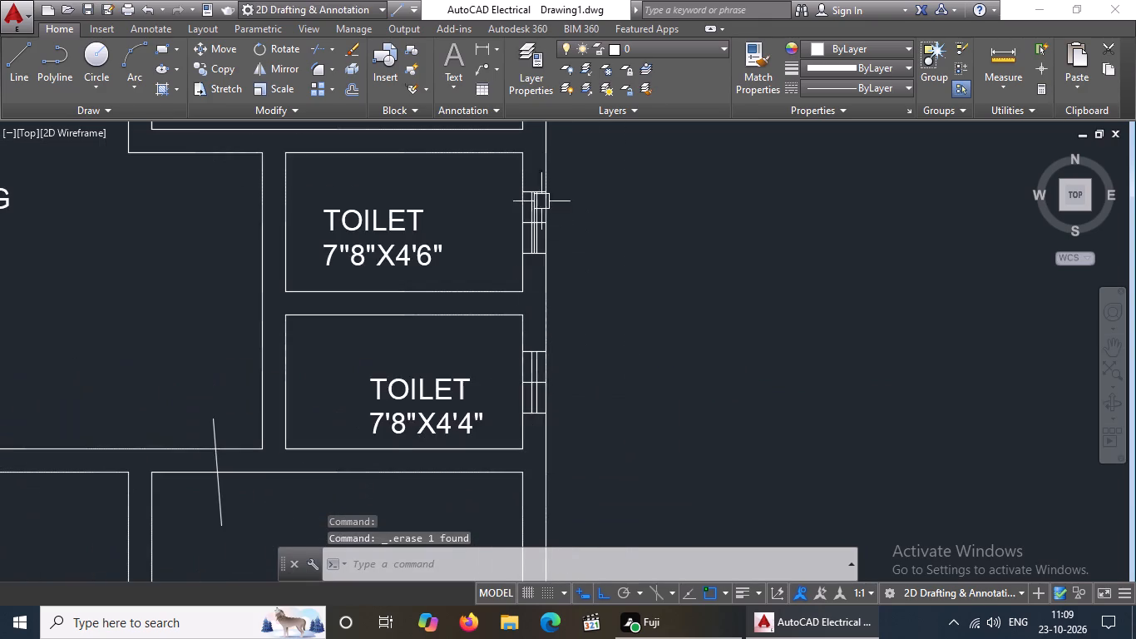
pyautogui.scroll(4, 542, 183)
pyautogui.click(465, 295)
pyautogui.press('Delete')
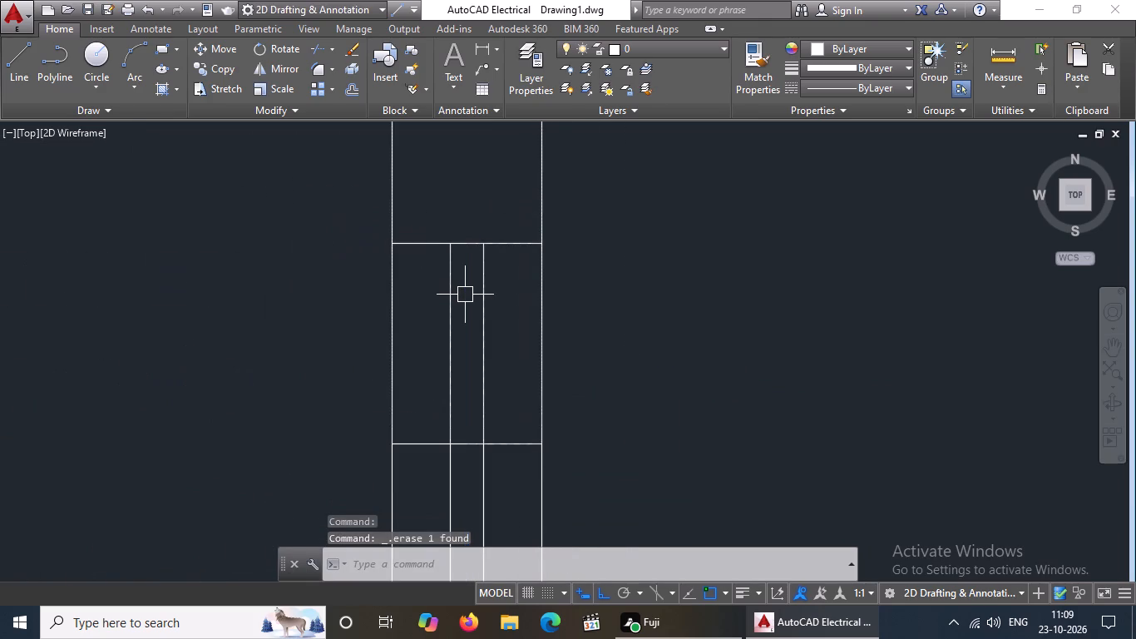
pyautogui.press('Escape')
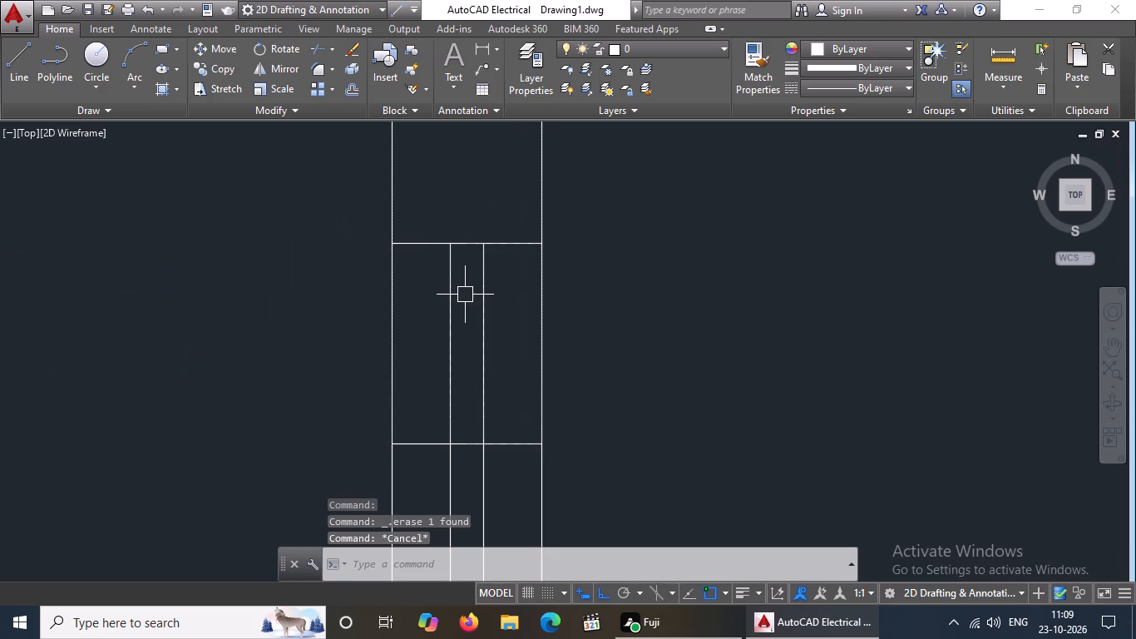
# Offset the north toilet window's two end lines 2" outward, one to the north and one to the south.
pyautogui.press('o')
pyautogui.press('Return')
pyautogui.write('2"')
pyautogui.press('Return')
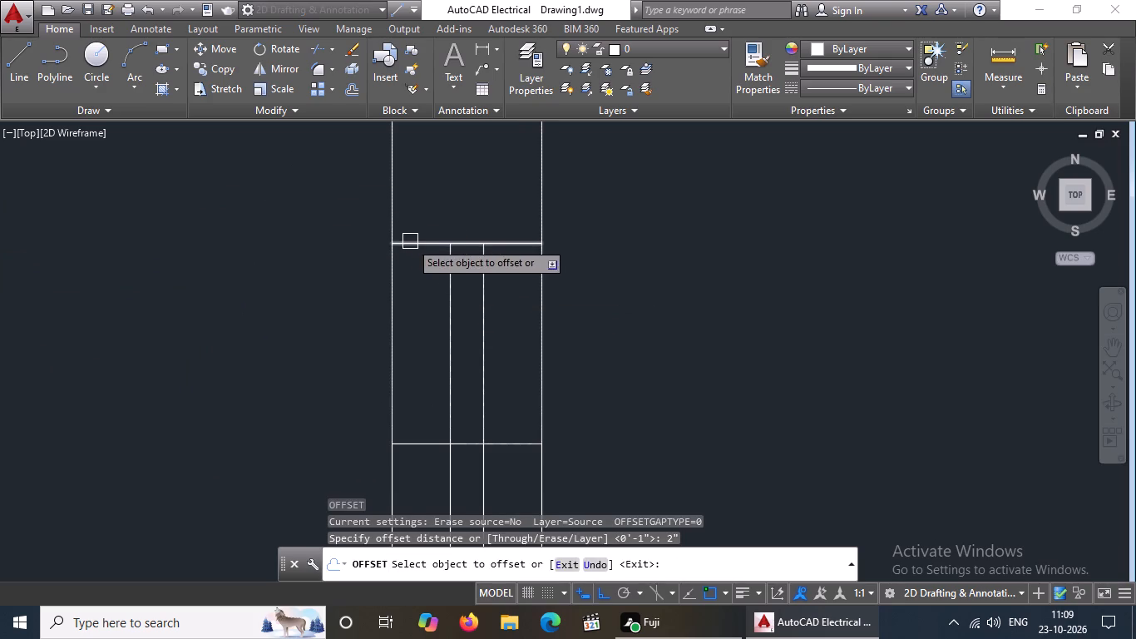
pyautogui.click(411, 241)
pyautogui.click(411, 202)
pyautogui.scroll(-3, 417, 196)
pyautogui.scroll(3, 403, 320)
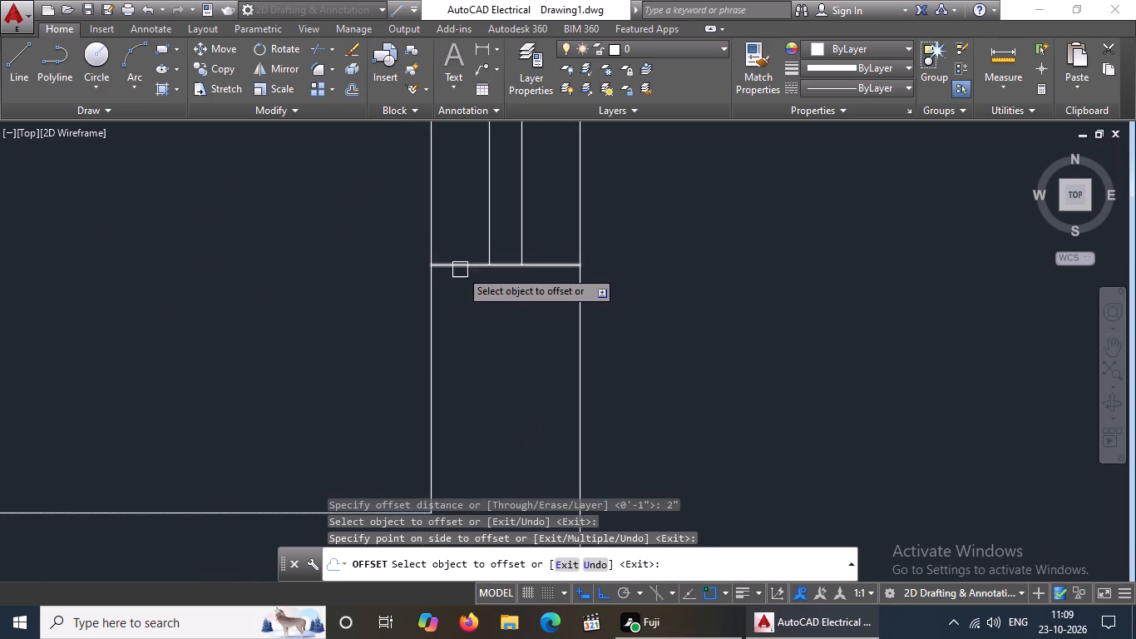
pyautogui.click(460, 270)
pyautogui.click(461, 323)
# Offset the south toilet window's two end lines 2" outward, one to the north and one to the south.
pyautogui.scroll(-5, 475, 302)
pyautogui.scroll(4, 472, 399)
pyautogui.click(476, 387)
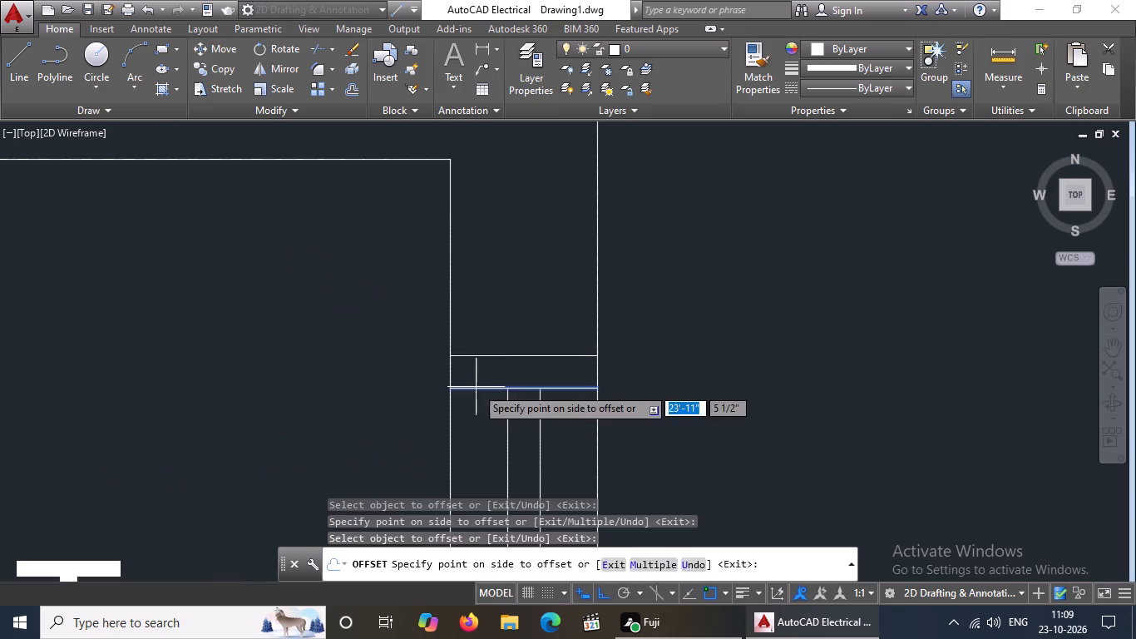
pyautogui.click(476, 350)
pyautogui.scroll(-4, 497, 342)
pyautogui.scroll(4, 489, 425)
pyautogui.click(528, 374)
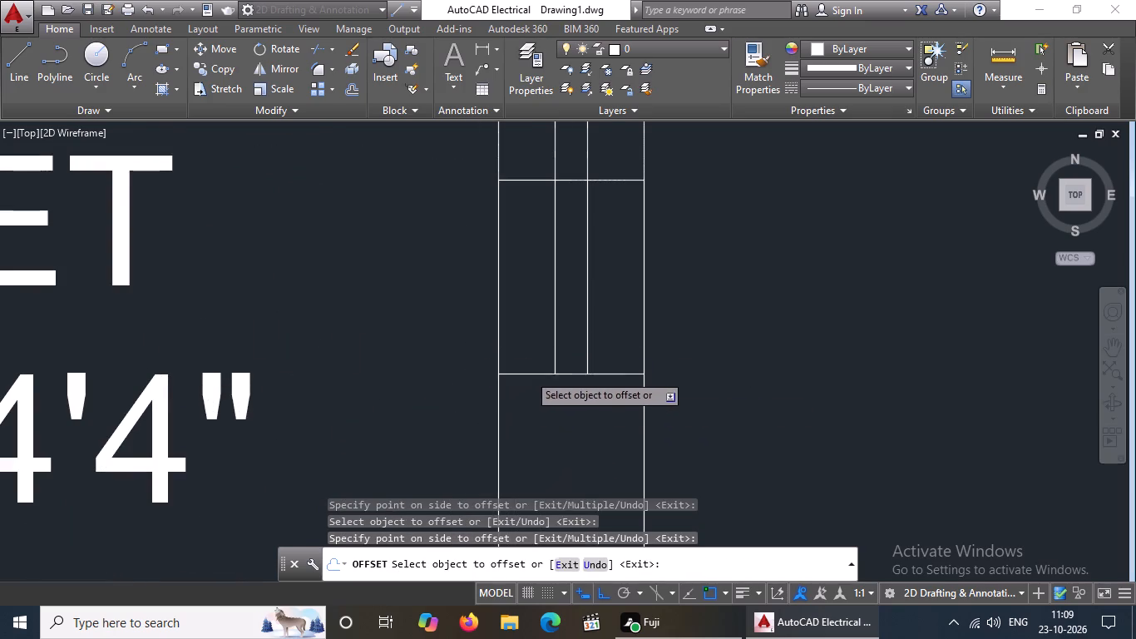
pyautogui.click(528, 424)
pyautogui.scroll(-4, 545, 392)
pyautogui.press('Escape')
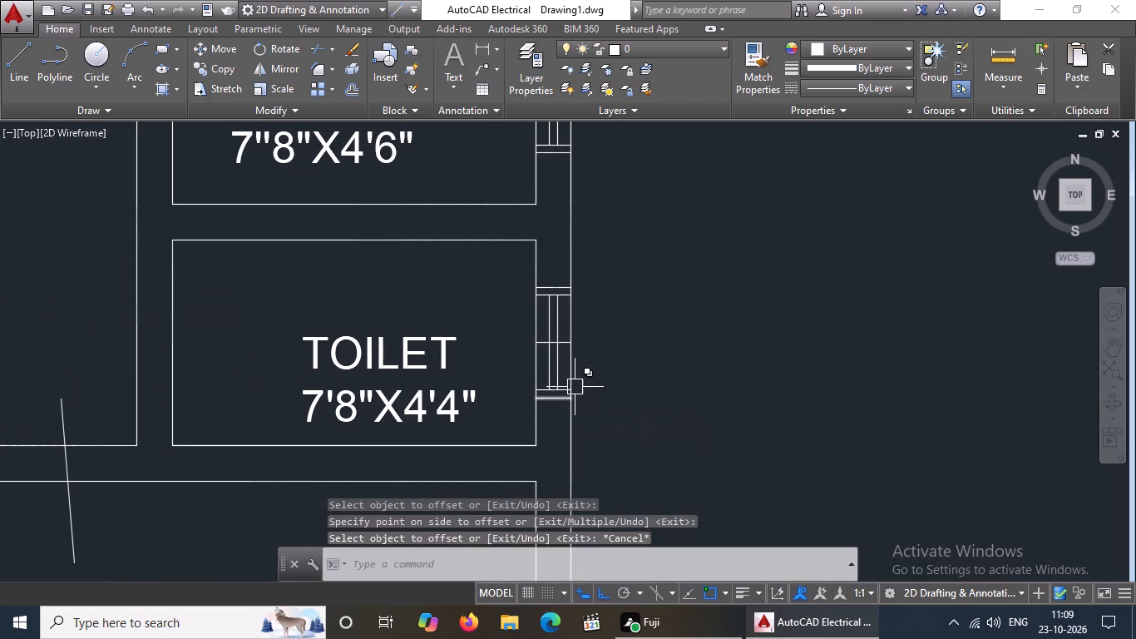
# Draw lines 5" north and 1' east from the south toilet window's outer north frame corner.
pyautogui.click(22, 63)
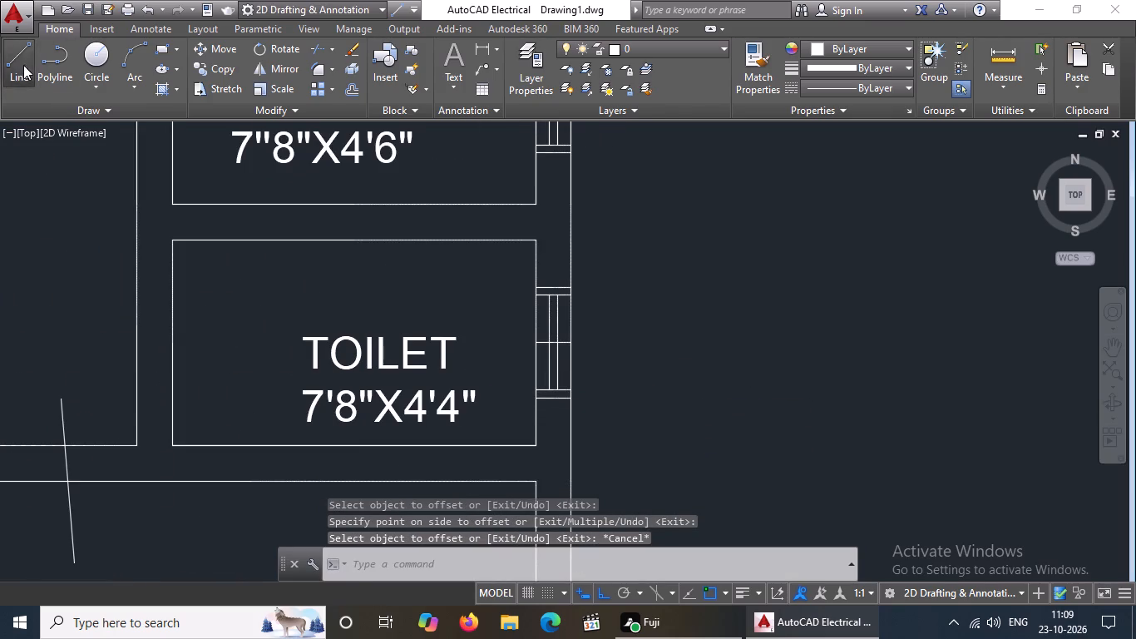
pyautogui.click(570, 287)
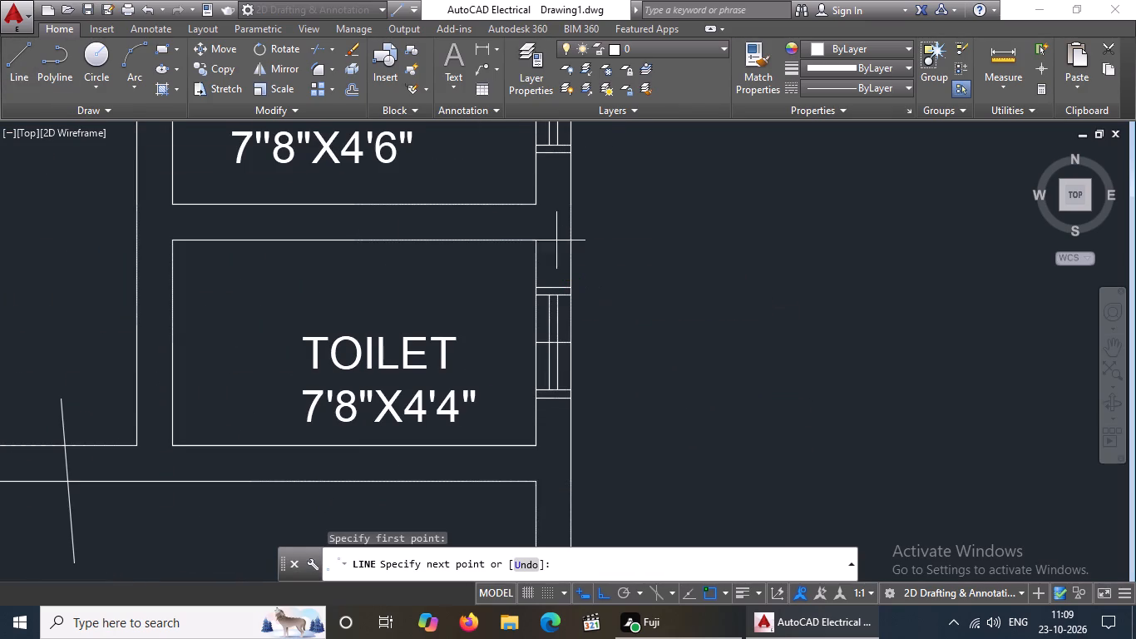
pyautogui.press('5')
pyautogui.hotkey('shift', '"')
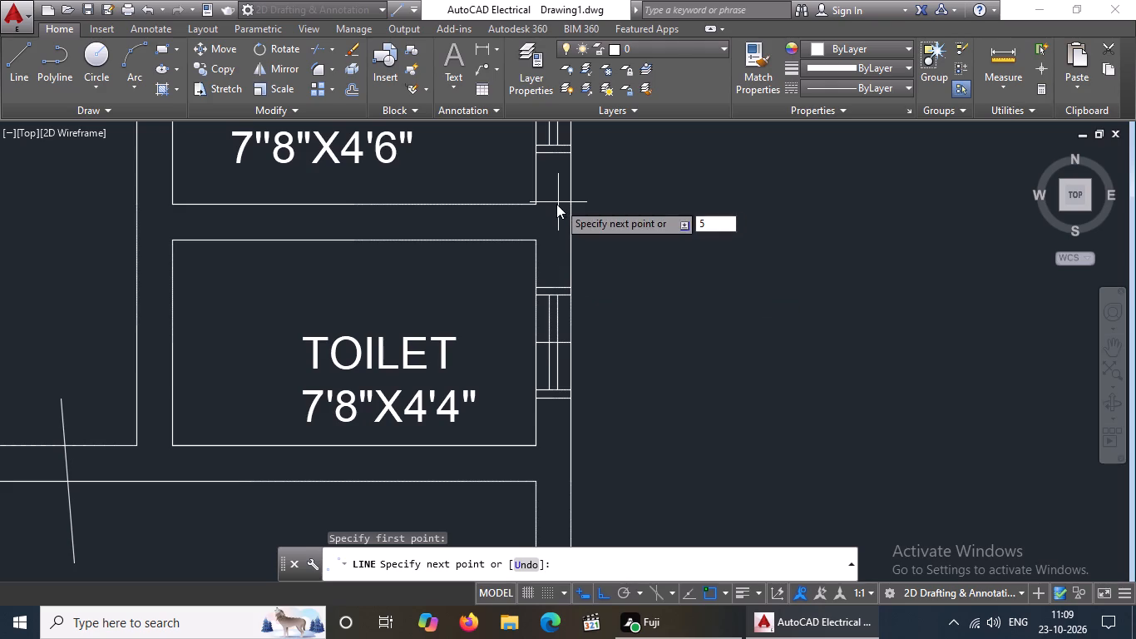
pyautogui.press('Return')
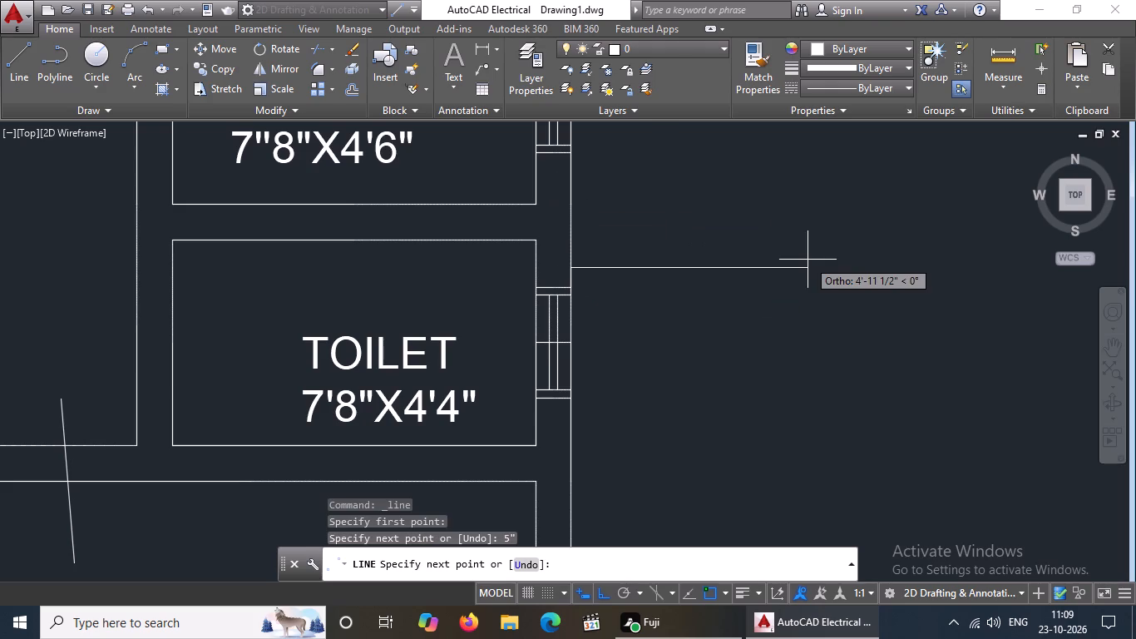
pyautogui.press('1')
pyautogui.press("'")
pyautogui.press('Return')
pyautogui.press('Return')
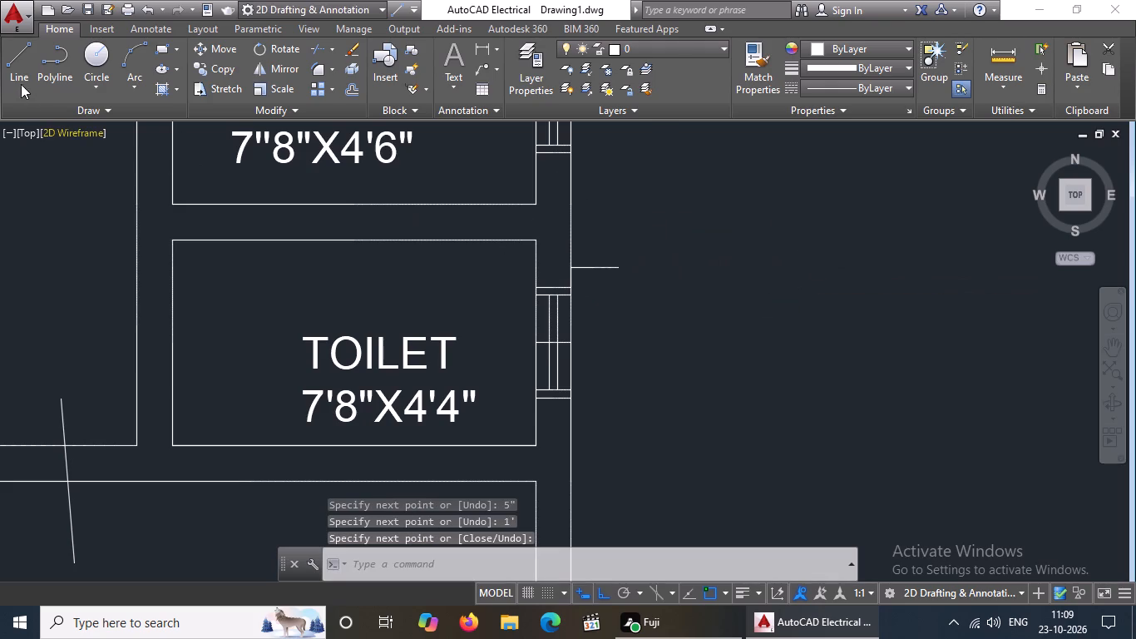
# Draw lines 5" south and 1' east from the south toilet window's outer south frame corner, joining north to the existing 1' line's end.
pyautogui.click(14, 73)
pyautogui.scroll(2, 561, 397)
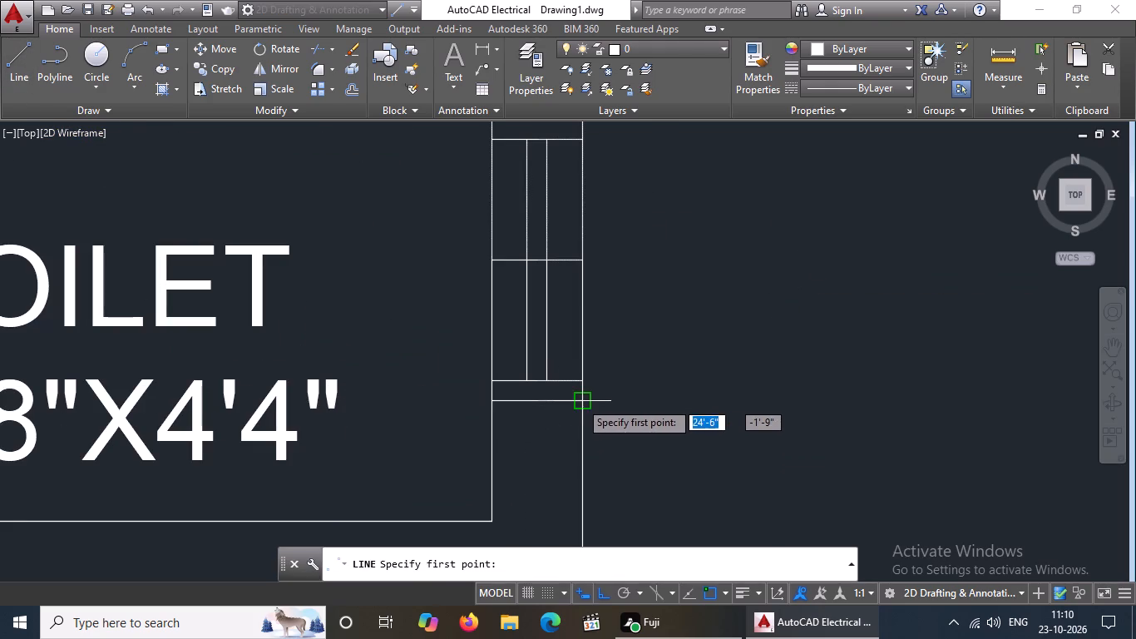
pyautogui.click(581, 400)
pyautogui.press('5')
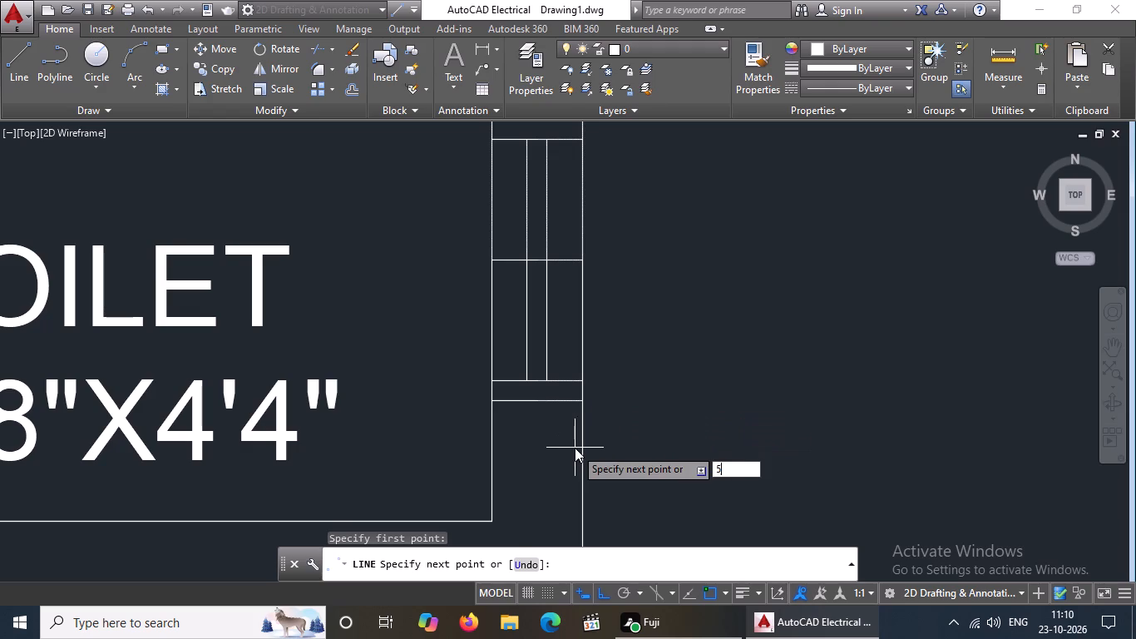
pyautogui.hotkey('shift', '"')
pyautogui.press('Return')
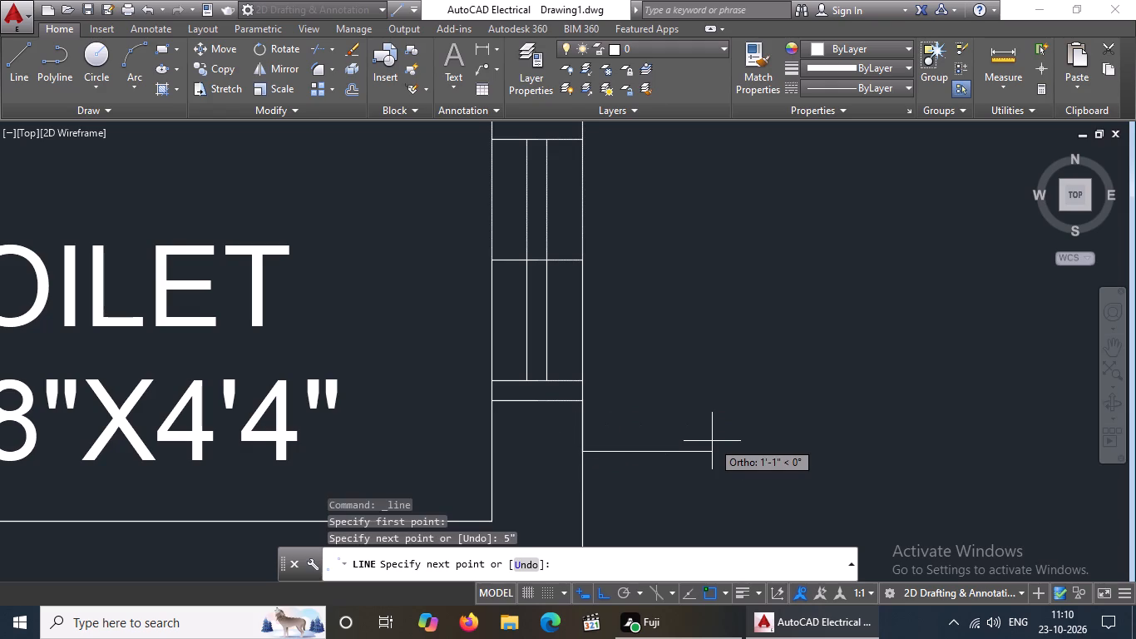
pyautogui.write("1'")
pyautogui.press('Return')
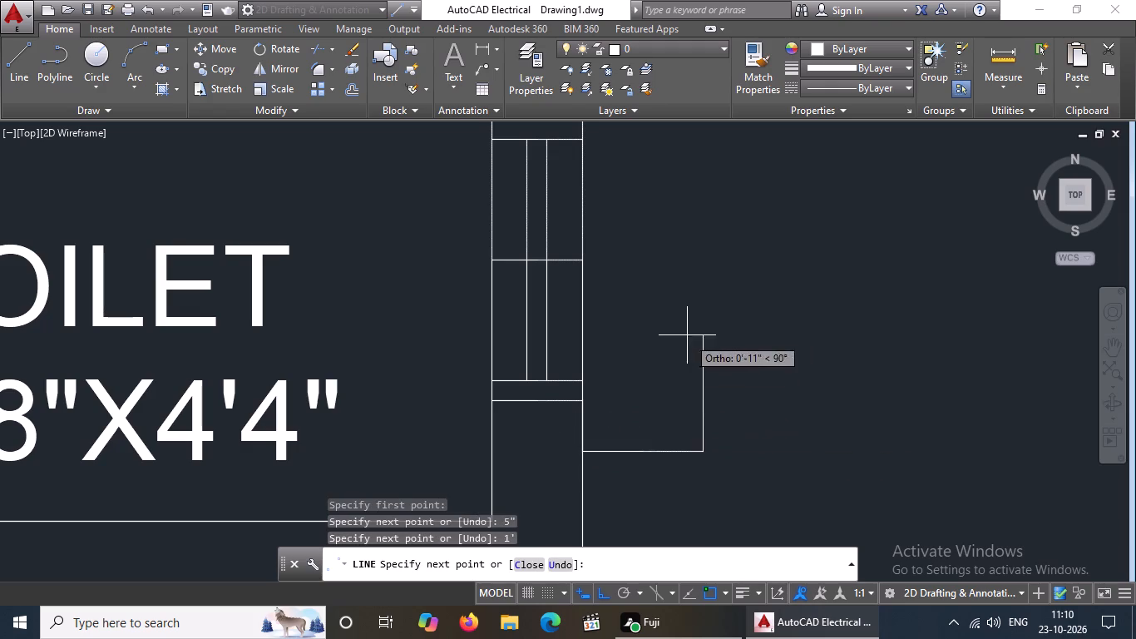
pyautogui.scroll(-3, 686, 334)
pyautogui.scroll(2, 687, 270)
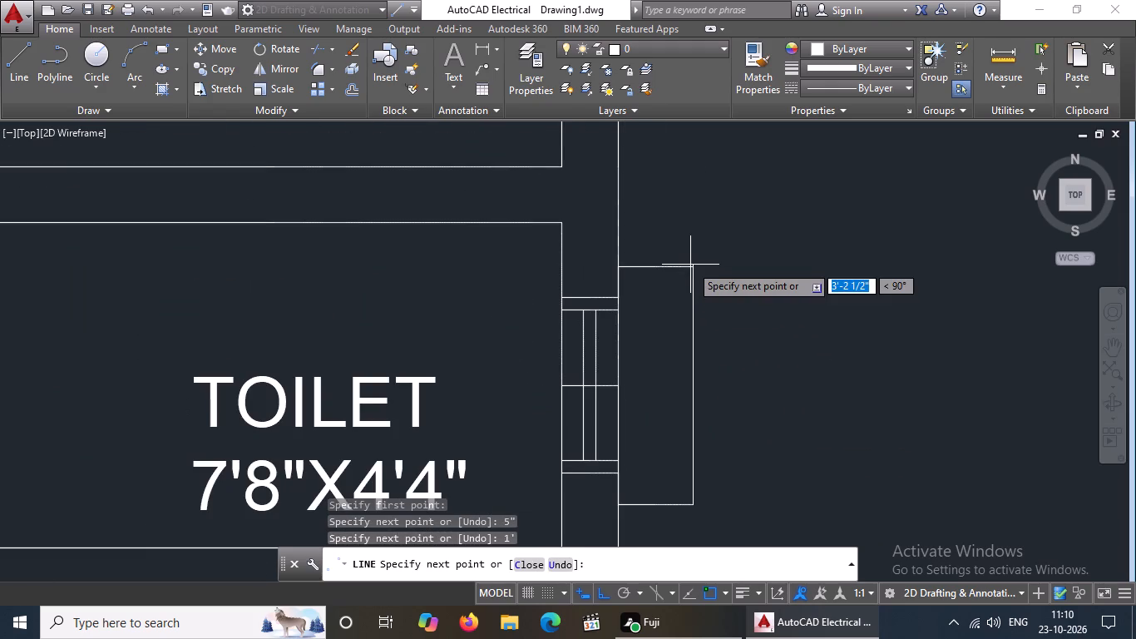
pyautogui.click(692, 267)
pyautogui.press('Escape')
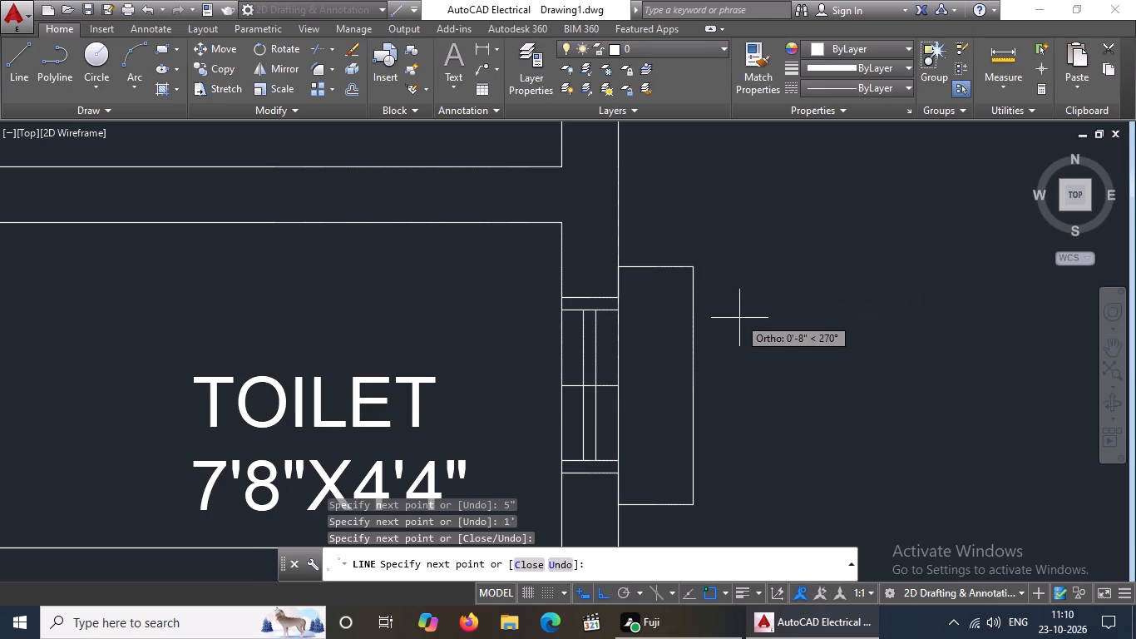
# Set the linetype of the south toilet window's outer projection lines to ACAD_ISO02W100.
pyautogui.scroll(-3, 739, 318)
pyautogui.moveTo(695, 324); pyautogui.dragTo(580, 338, button='middle')
pyautogui.moveTo(570, 341); pyautogui.dragTo(552, 353, button='middle')
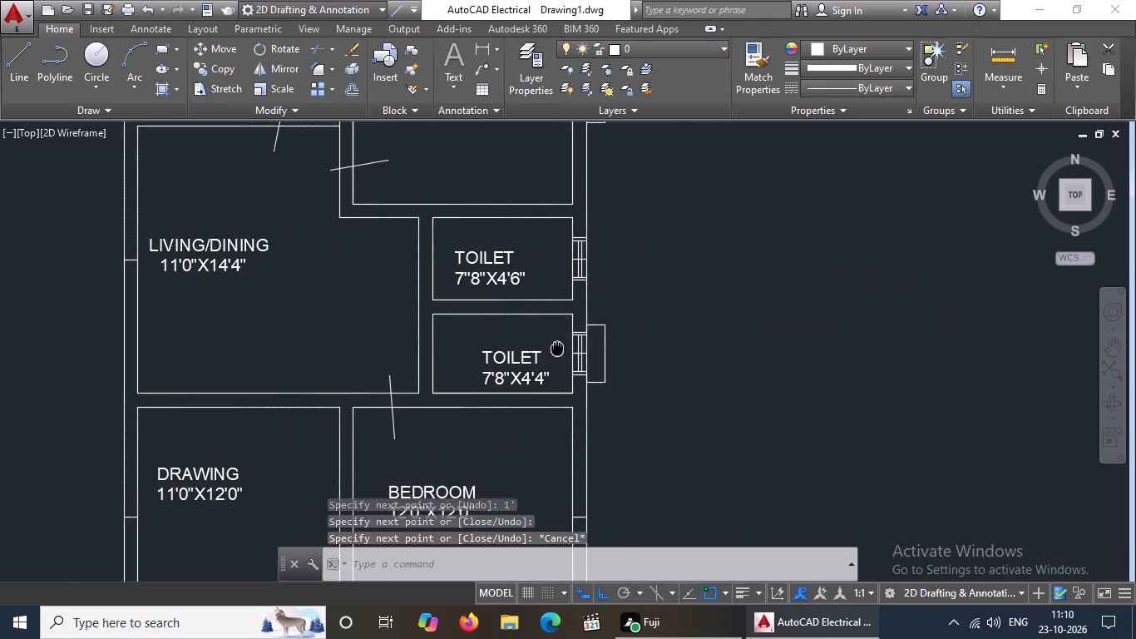
pyautogui.moveTo(552, 353); pyautogui.dragTo(509, 416, button='middle')
pyautogui.scroll(3, 564, 396)
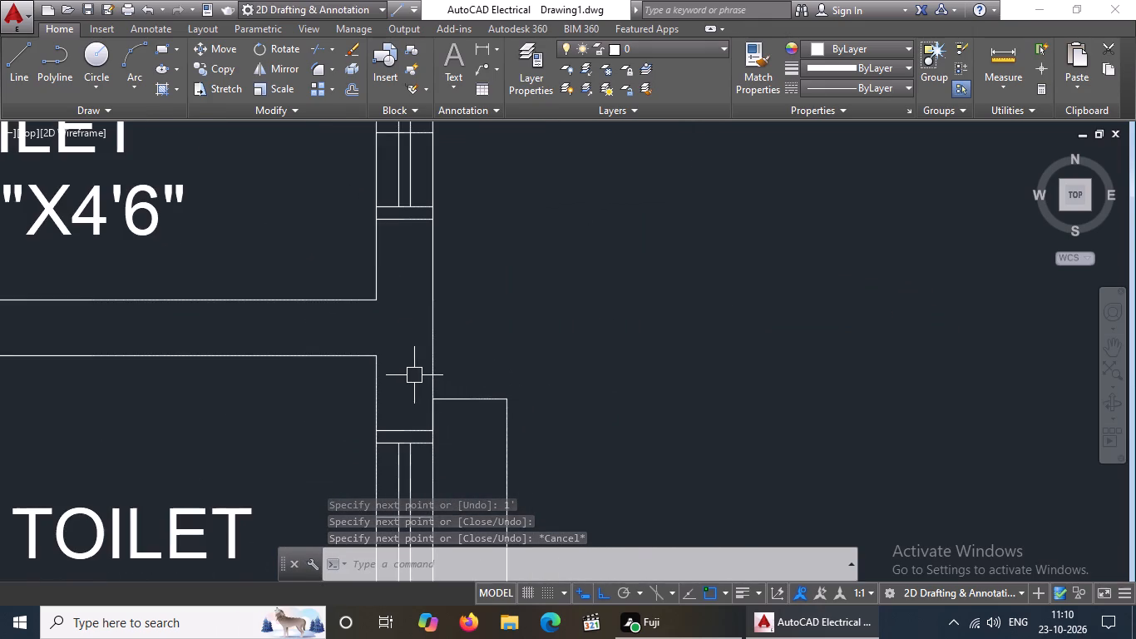
pyautogui.click(417, 371)
pyautogui.scroll(-3, 479, 376)
pyautogui.click(524, 448)
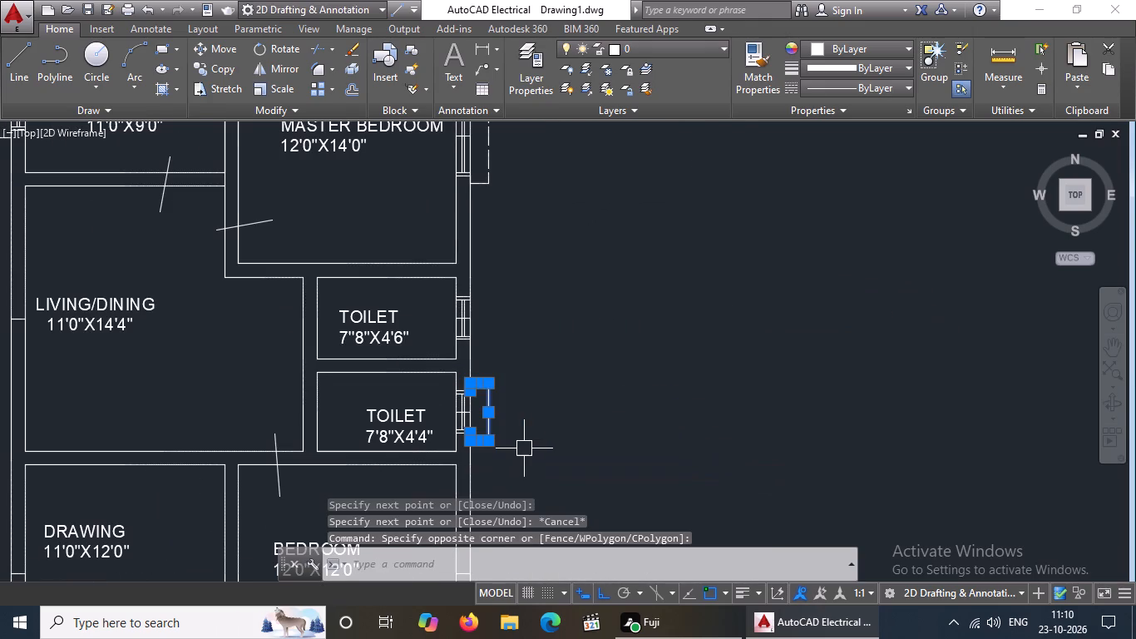
pyautogui.click(832, 82)
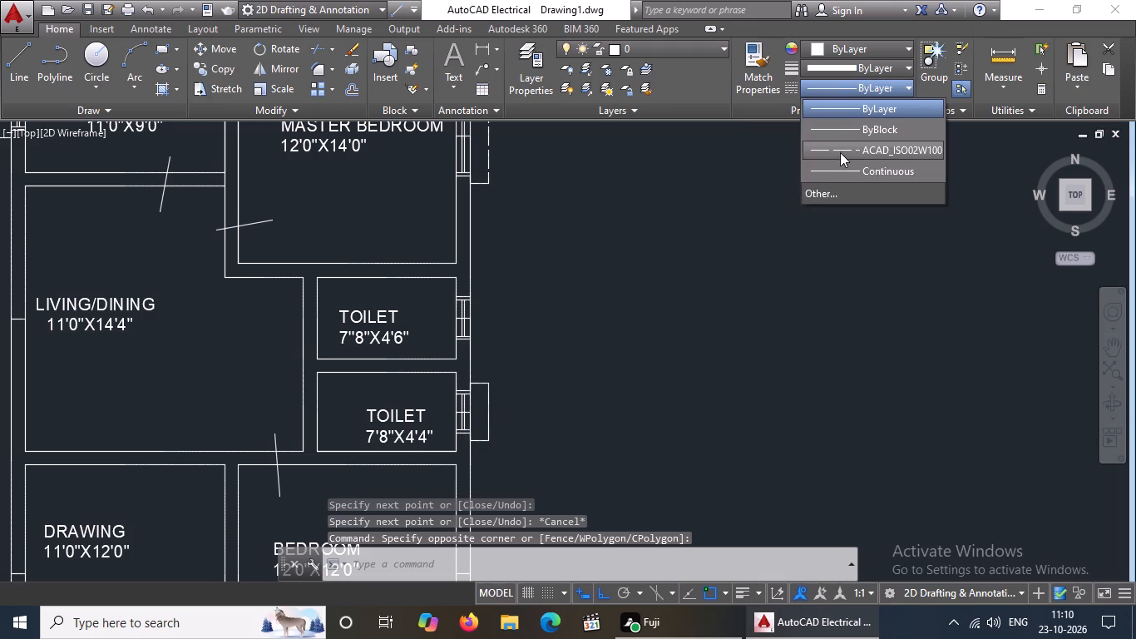
pyautogui.click(840, 149)
pyautogui.scroll(1, 453, 308)
pyautogui.press('Escape')
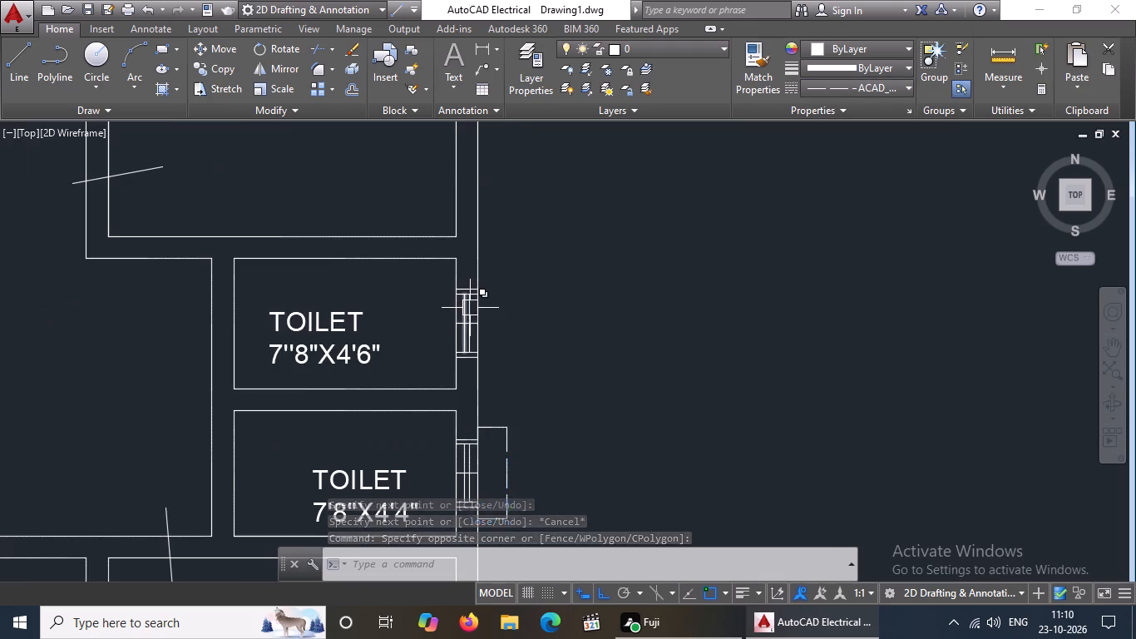
# Draw lines 5" north and 1' east from the north toilet window's outer north frame corner.
pyautogui.scroll(2, 474, 307)
pyautogui.press('l')
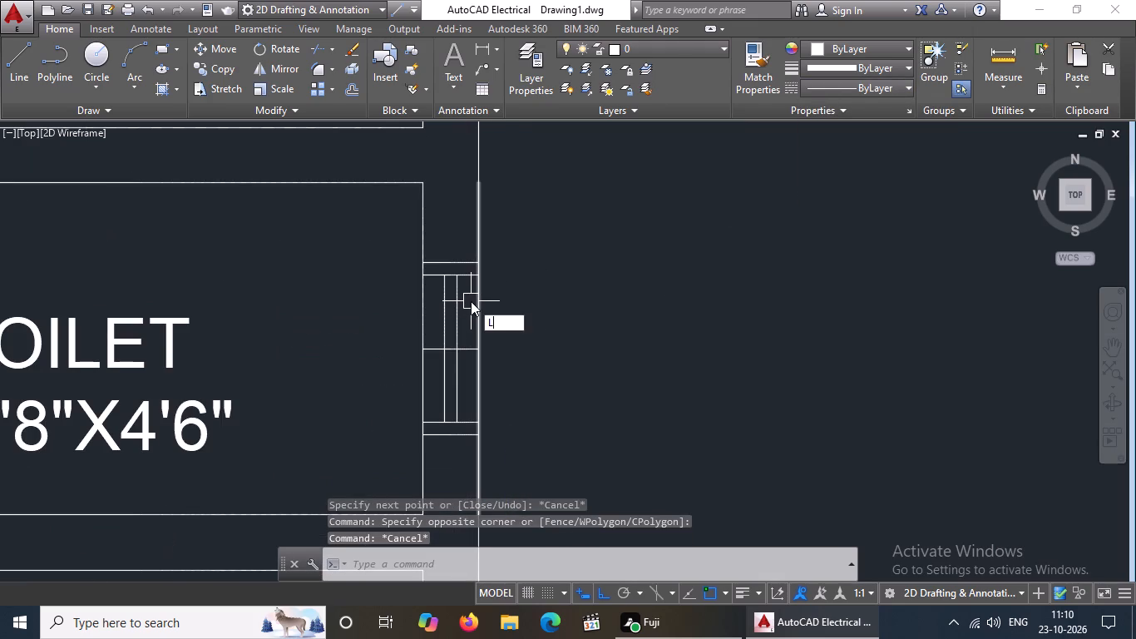
pyautogui.press('Return')
pyautogui.moveTo(472, 264); pyautogui.dragTo(471, 253)
pyautogui.press('5')
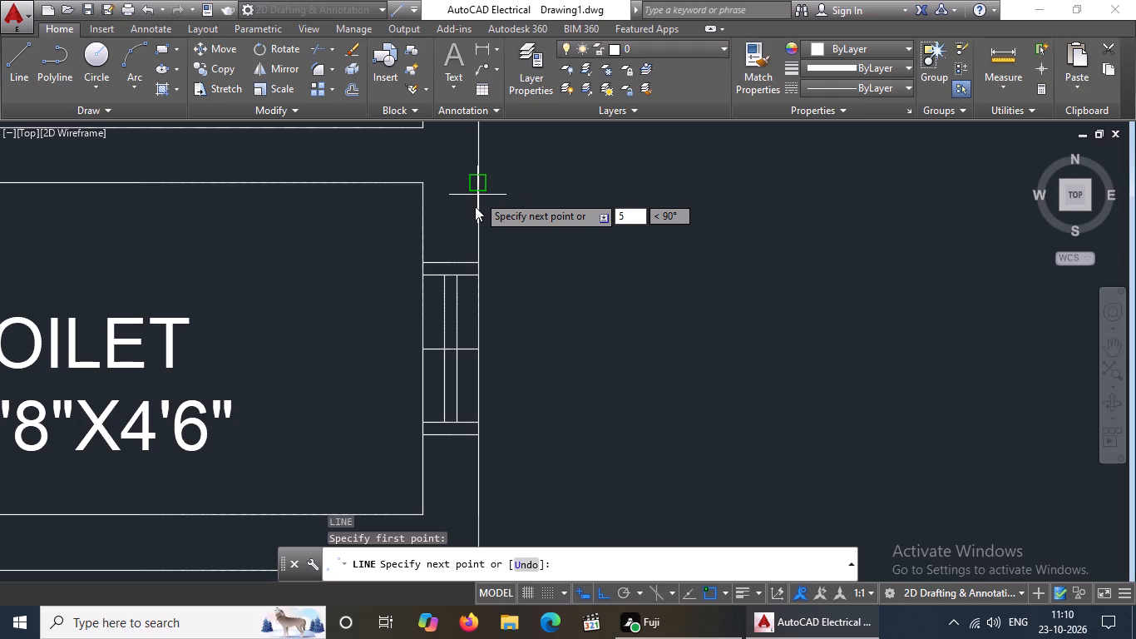
pyautogui.hotkey('shift', '"')
pyautogui.press('Return')
pyautogui.write("1'")
pyautogui.press('Return')
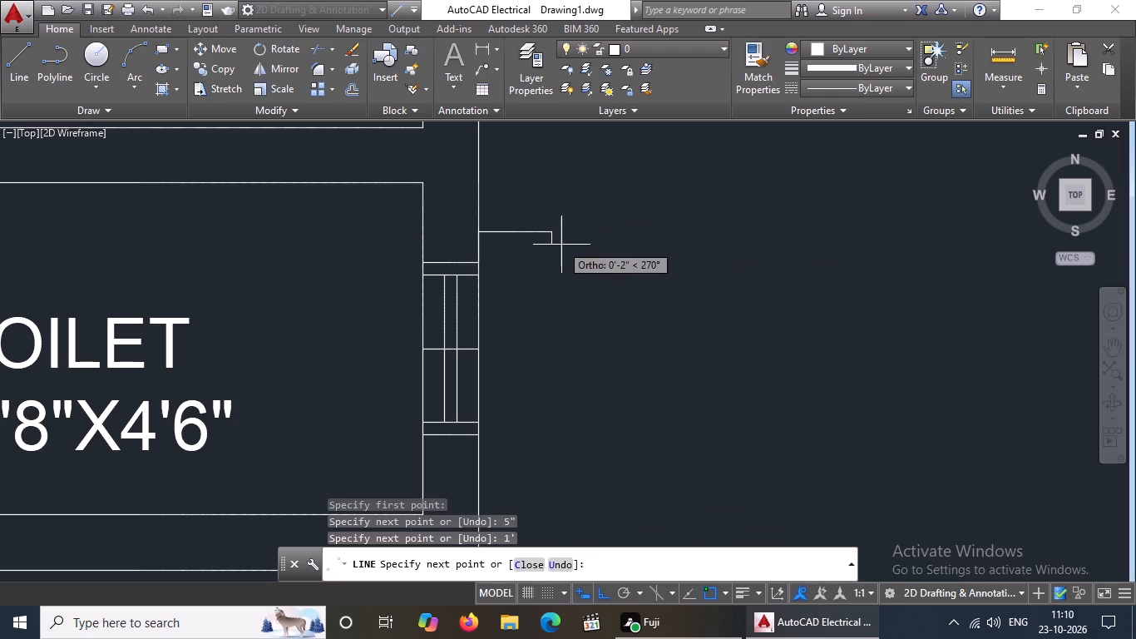
pyautogui.press('Return')
# Draw lines 5" south and 1' east from the north toilet window's outer south frame corner, joining north to the existing 1' line's end.
pyautogui.moveTo(22, 73); pyautogui.dragTo(37, 83)
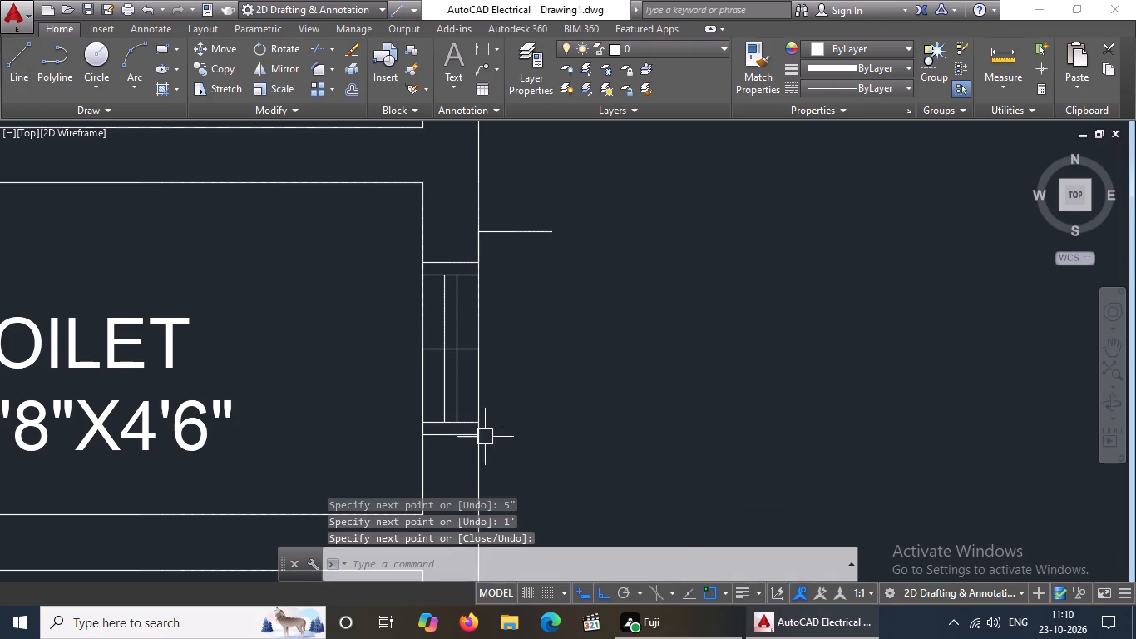
pyautogui.press('Escape')
pyautogui.press('l')
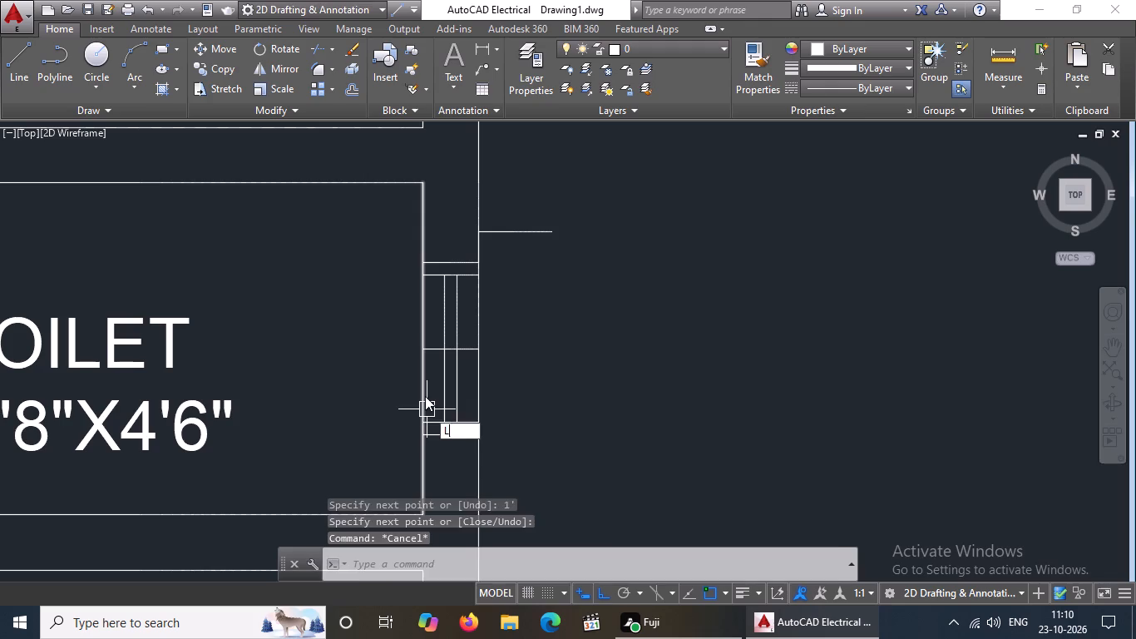
pyautogui.press('Return')
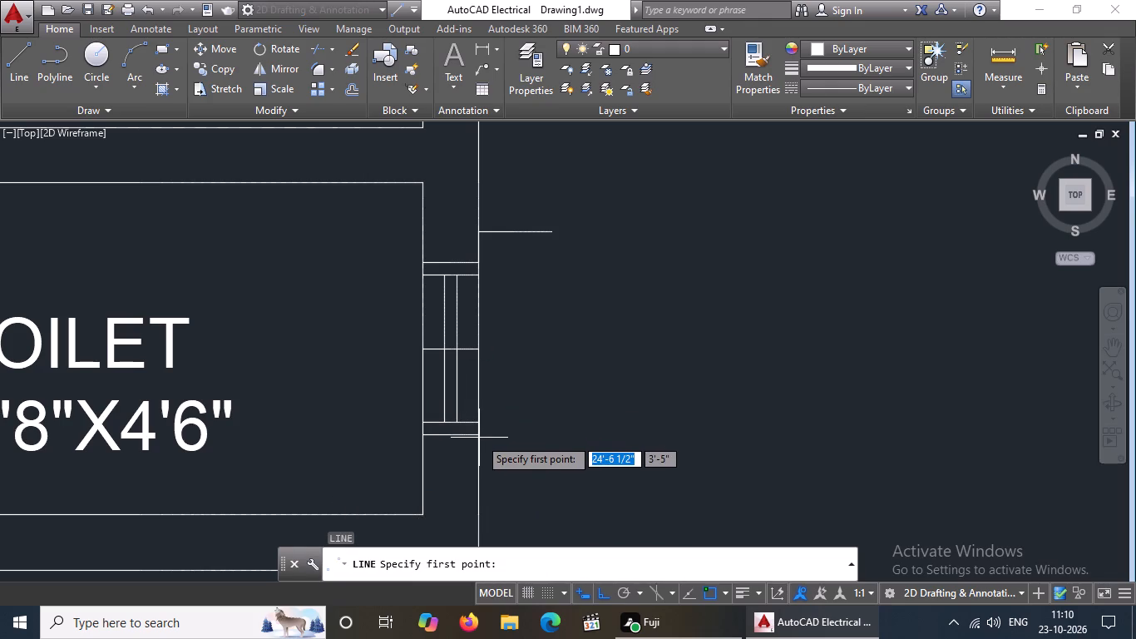
pyautogui.moveTo(477, 436); pyautogui.dragTo(482, 463)
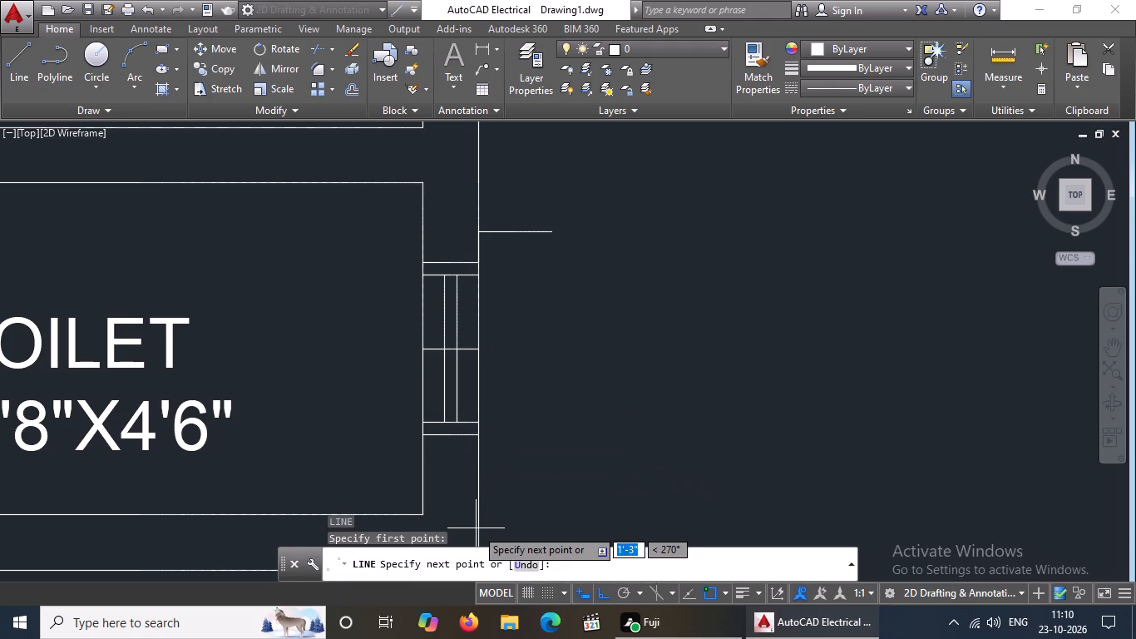
pyautogui.press('5')
pyautogui.hotkey('shift', '"')
pyautogui.press('Return')
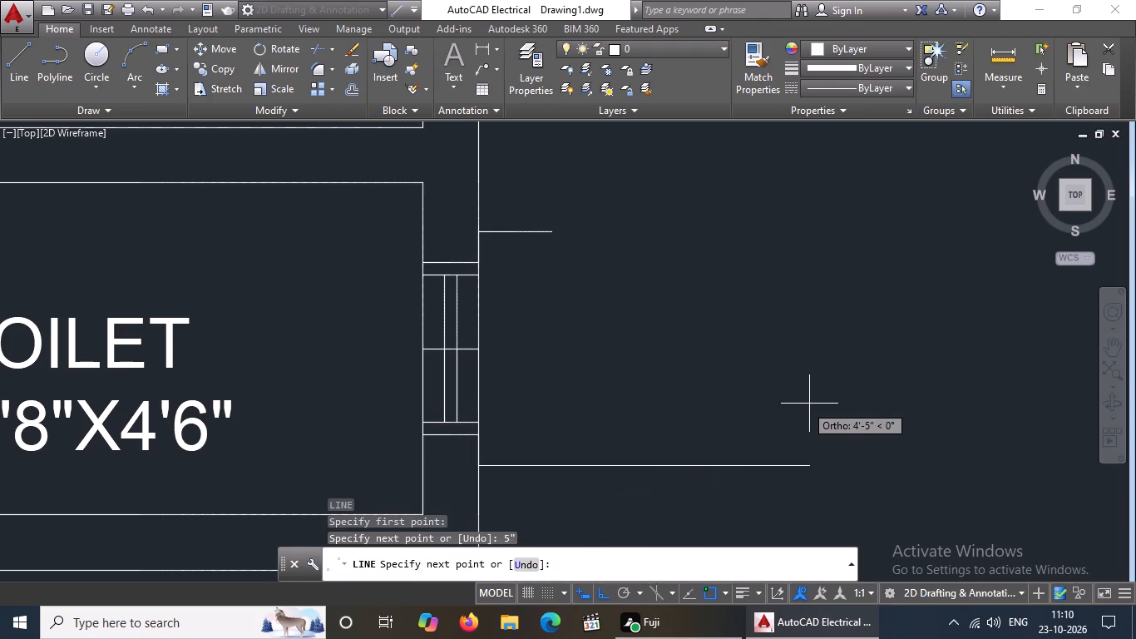
pyautogui.press('1')
pyautogui.press("'")
pyautogui.press('Return')
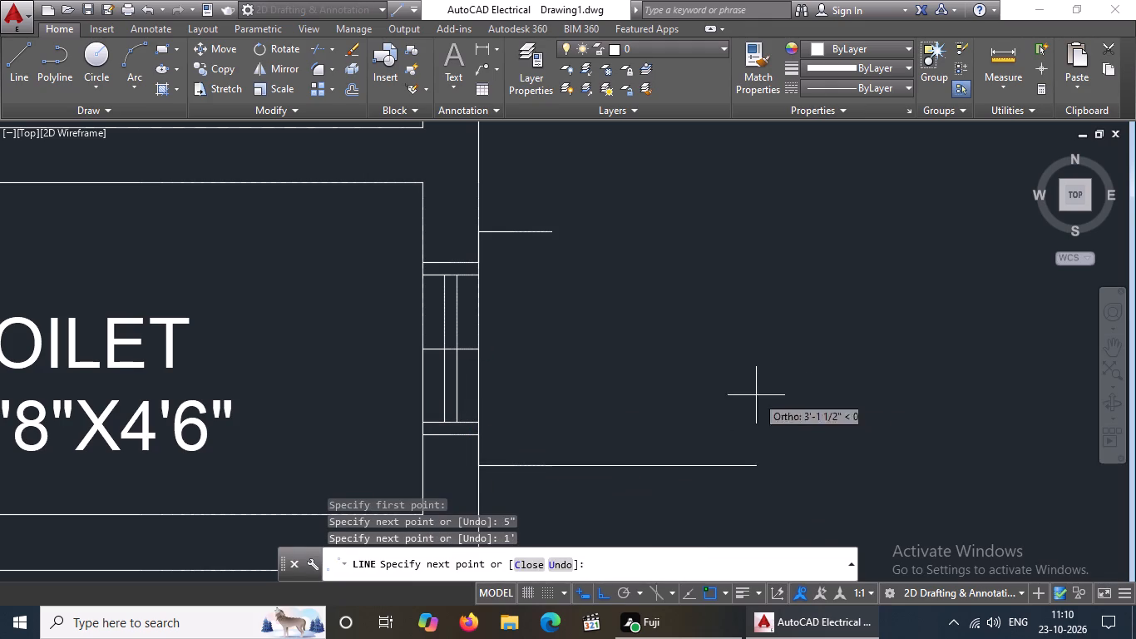
pyautogui.click(551, 230)
pyautogui.scroll(-2, 595, 262)
pyautogui.press('Escape')
# Set the linetype of the north toilet window's outer projection lines to ACAD_ISO02W100.
pyautogui.scroll(2, 584, 258)
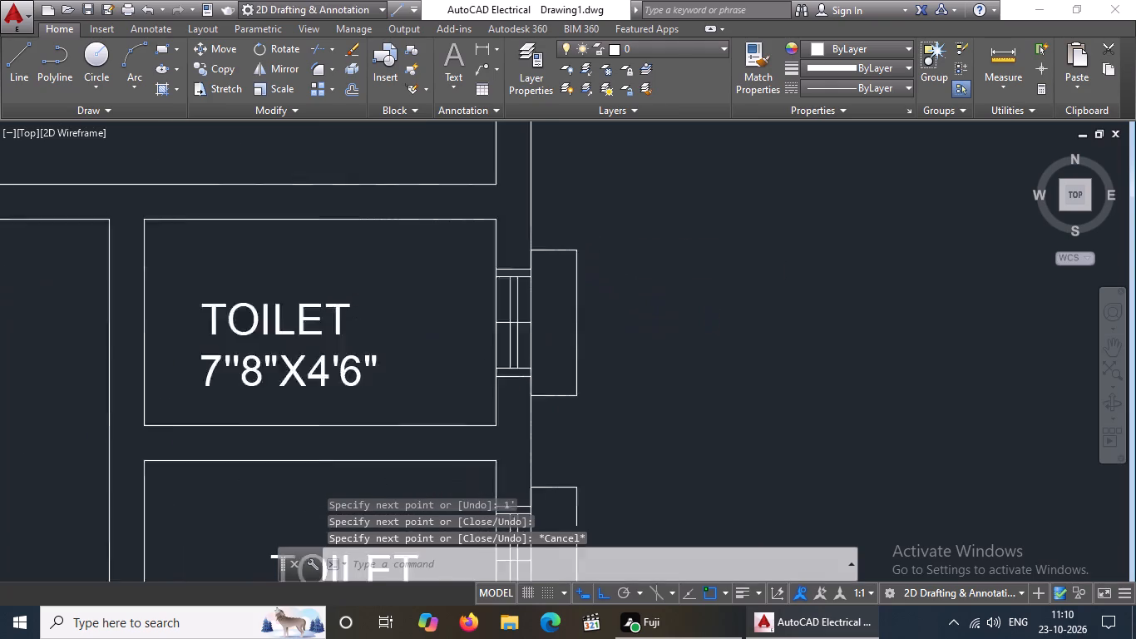
pyautogui.moveTo(481, 212); pyautogui.dragTo(488, 230)
pyautogui.click(639, 499)
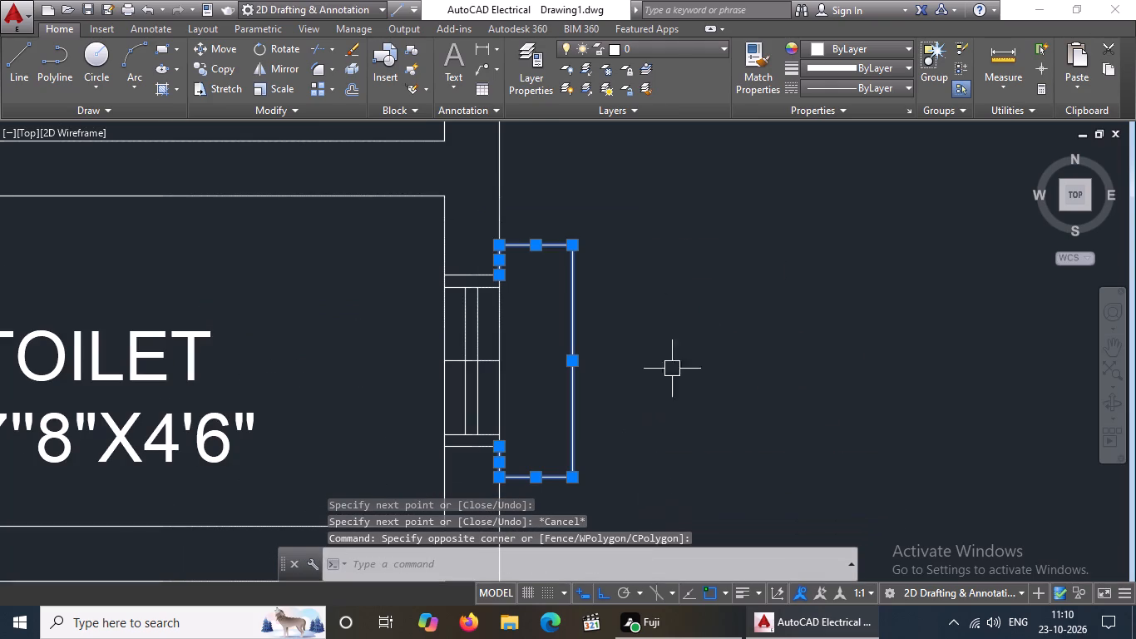
pyautogui.click(858, 47)
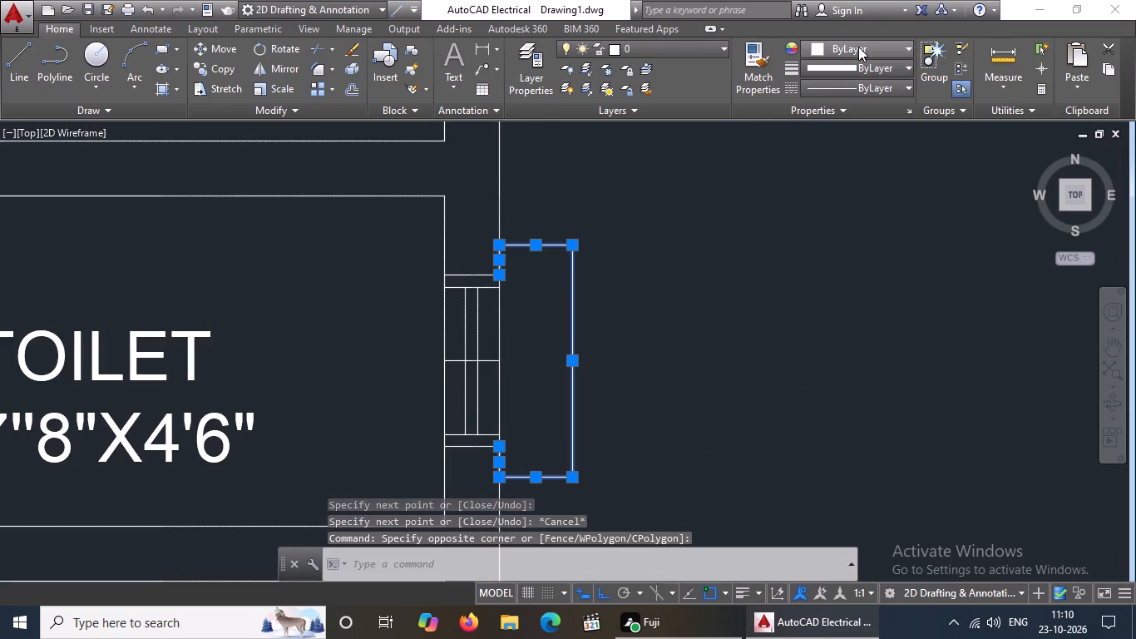
pyautogui.click(766, 145)
pyautogui.click(873, 89)
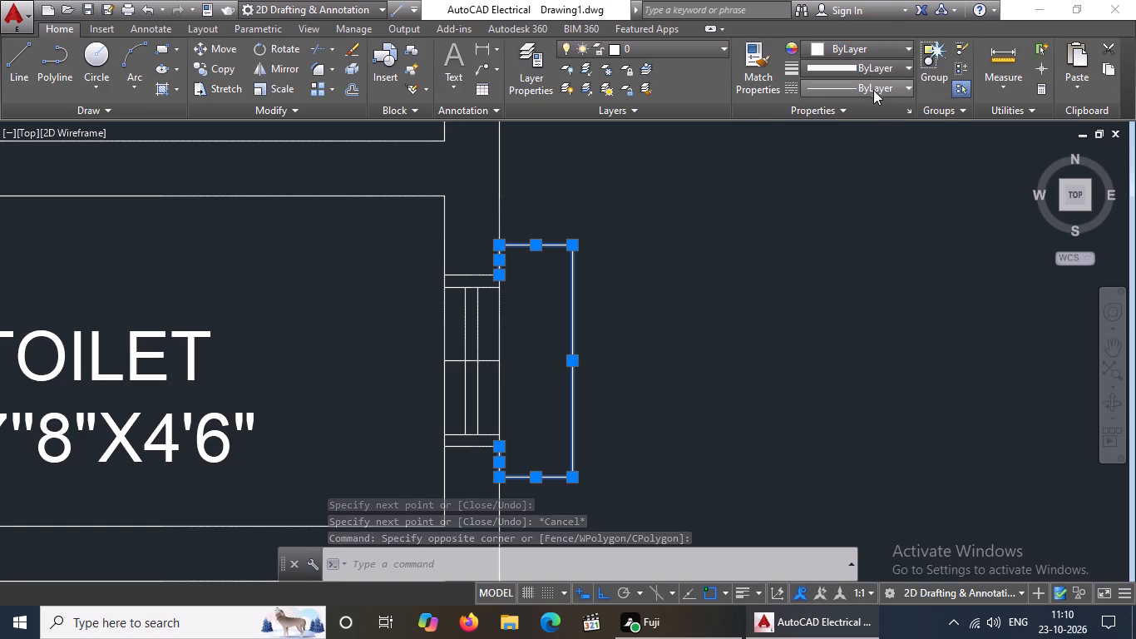
pyautogui.click(855, 151)
pyautogui.scroll(-4, 695, 277)
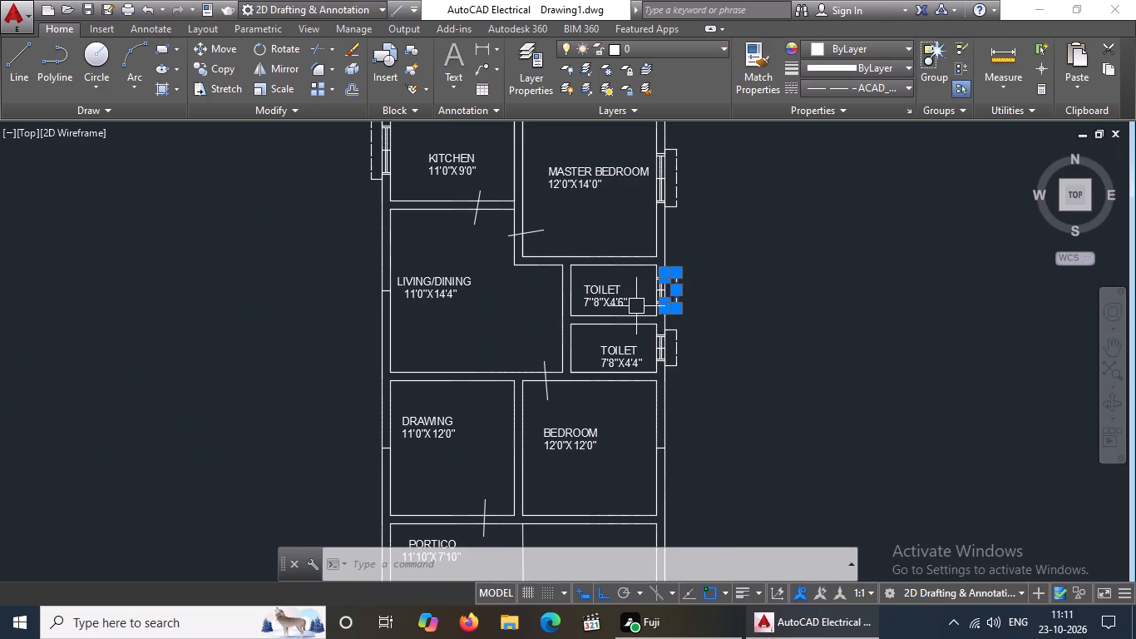
pyautogui.scroll(-1, 635, 306)
pyautogui.moveTo(595, 290); pyautogui.dragTo(585, 374, button='middle')
pyautogui.scroll(2, 582, 321)
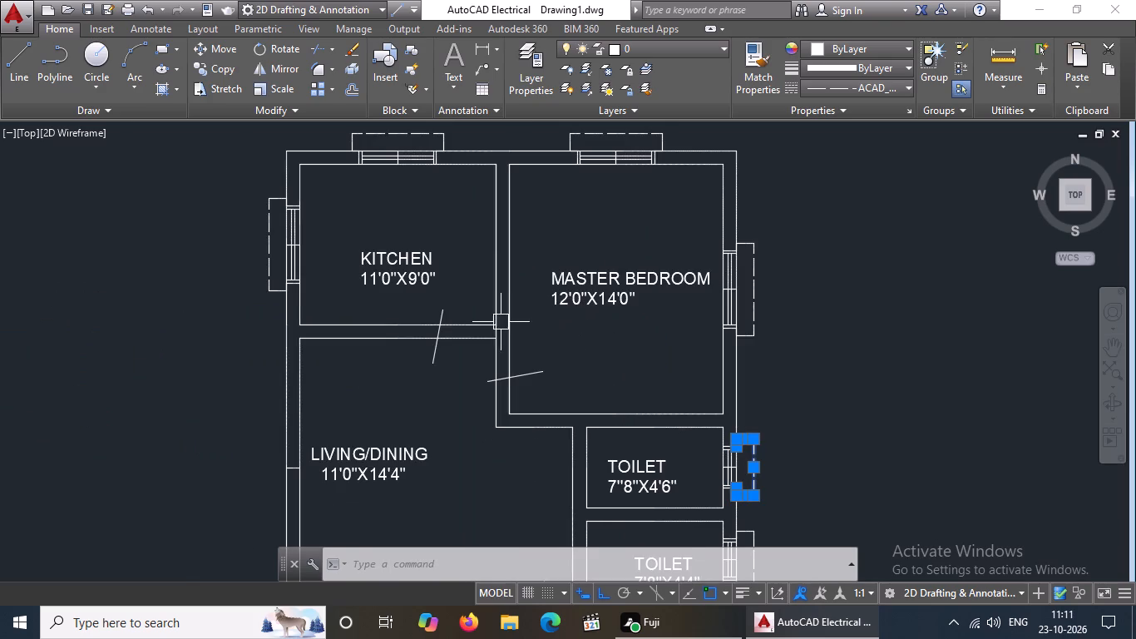
pyautogui.press('Escape')
# Insert the architectural sample blocks Door - Imperial and Door - Metric in the empty area east of the plan.
pyautogui.press('t')
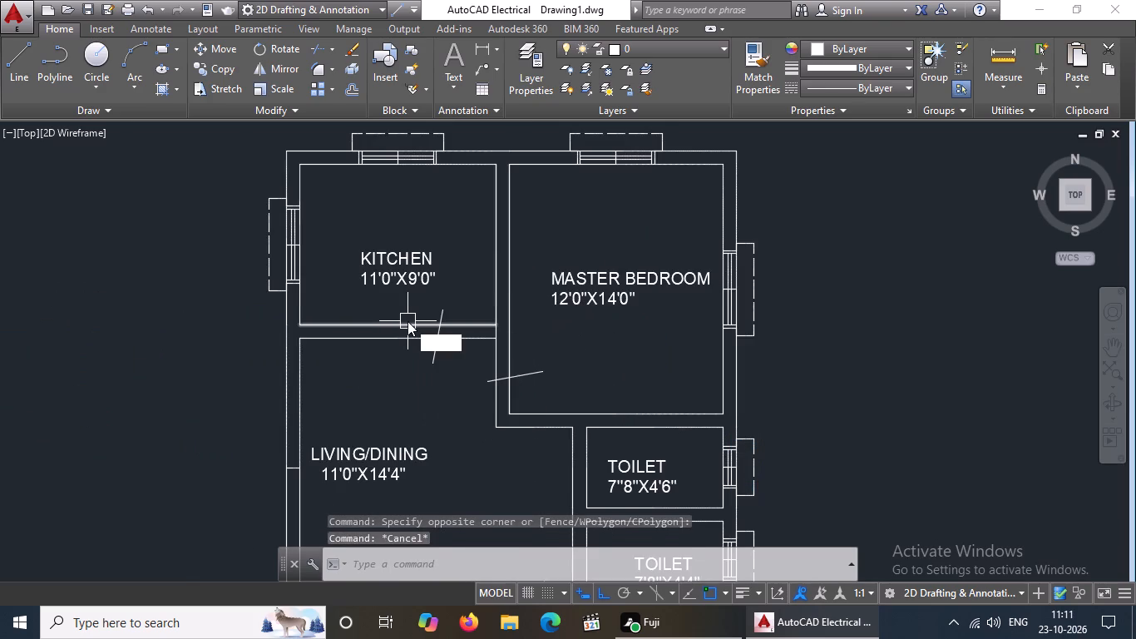
pyautogui.write('P')
pyautogui.press('space')
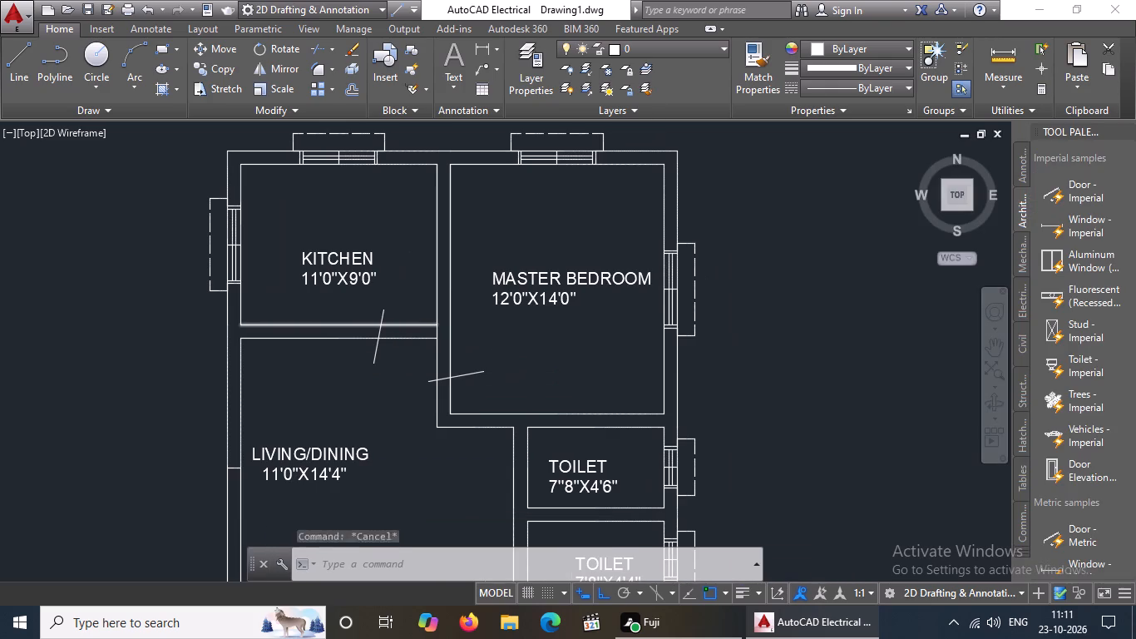
pyautogui.click(1068, 192)
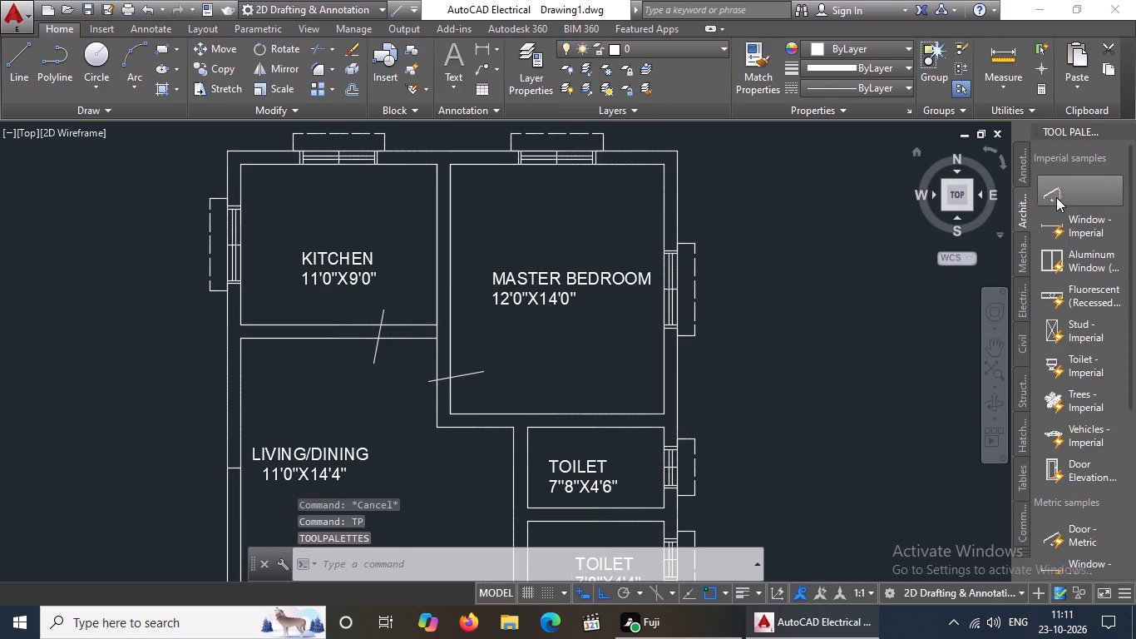
pyautogui.click(776, 263)
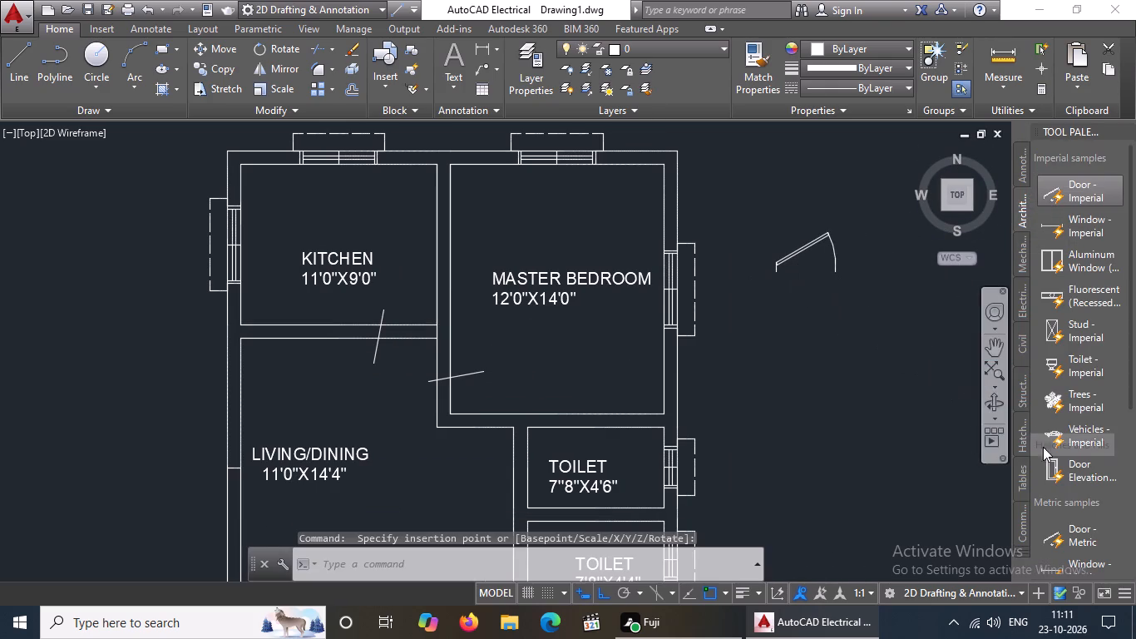
pyautogui.moveTo(1077, 527); pyautogui.dragTo(801, 432)
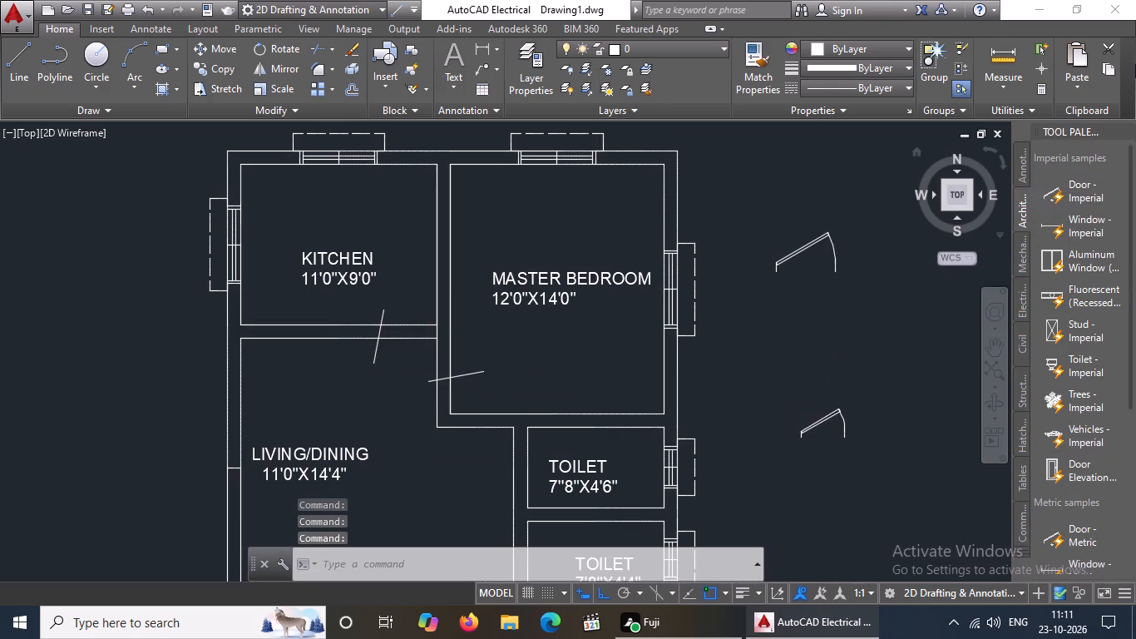
pyautogui.click(1121, 126)
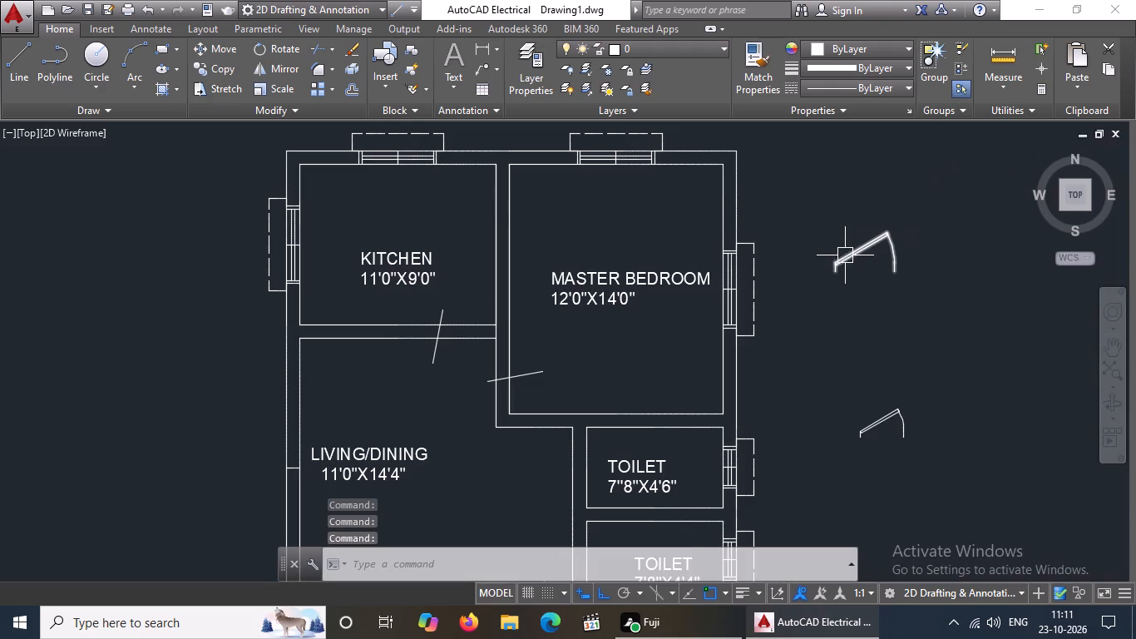
# Set the imperial door block's opening angle to Open 90º.
pyautogui.click(847, 258)
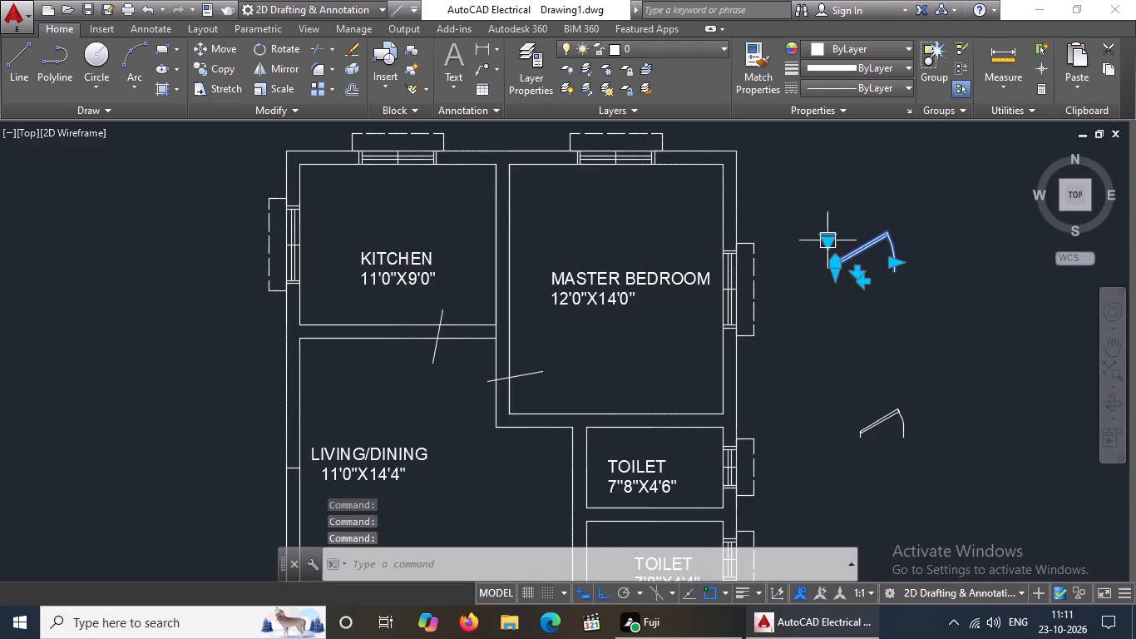
pyautogui.click(822, 241)
pyautogui.click(864, 300)
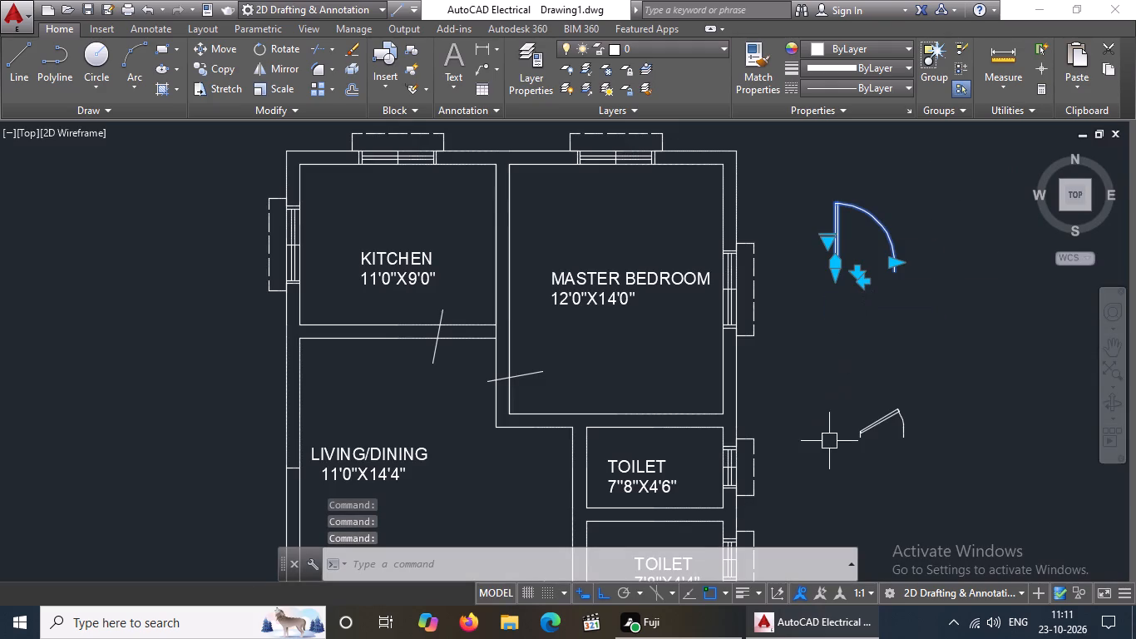
# Set the metric door block's opening angle to Open 90º.
pyautogui.click(891, 427)
pyautogui.click(849, 409)
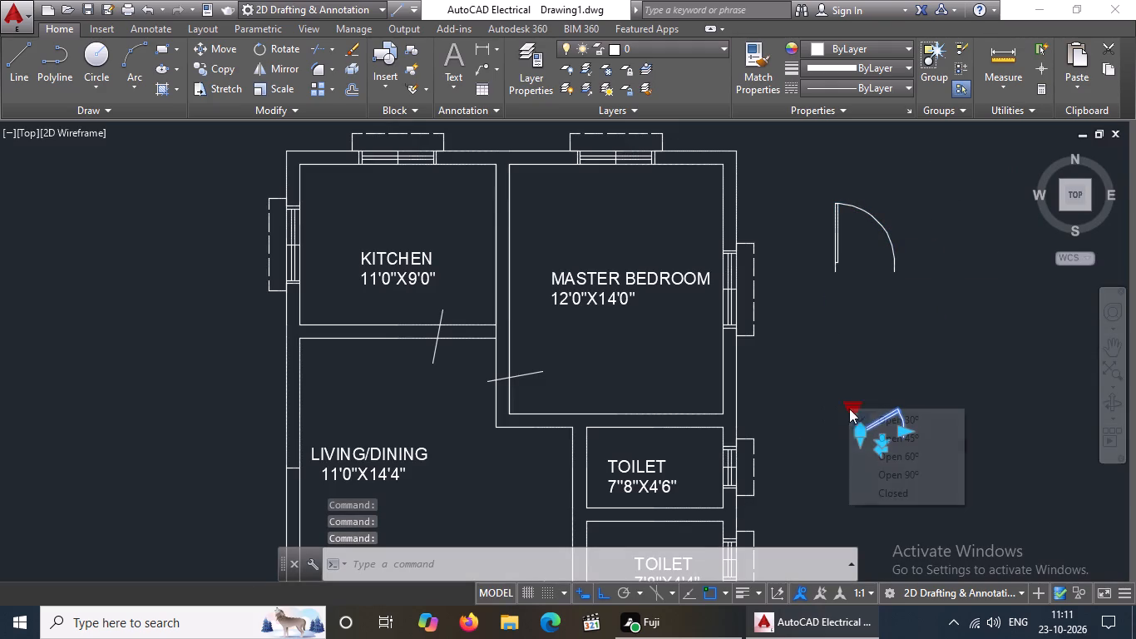
pyautogui.click(884, 471)
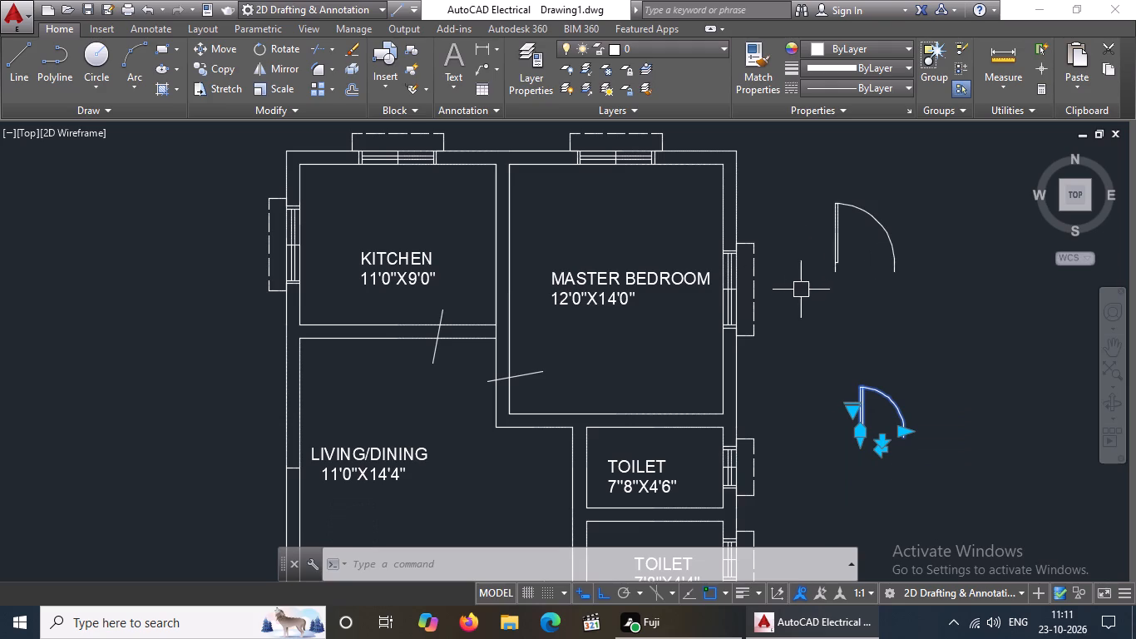
pyautogui.press('Escape')
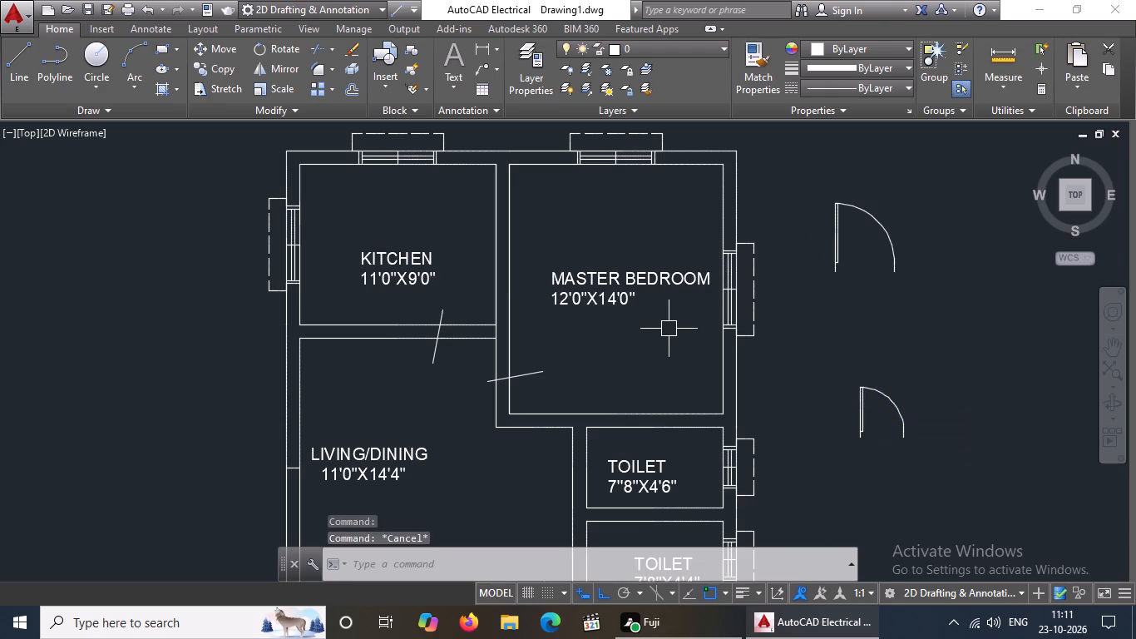
# Extend the master bedroom's west wall line south to the outer line of the bedroom's south wall.
pyautogui.press('e')
pyautogui.press('x')
pyautogui.press('space')
pyautogui.press('space')
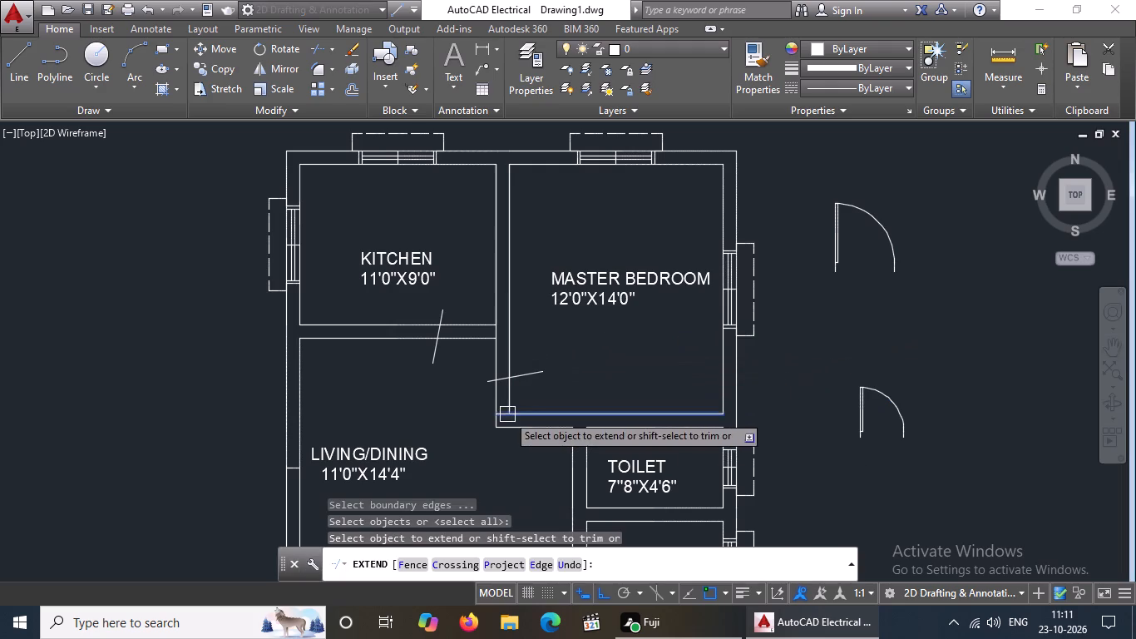
pyautogui.click(505, 402)
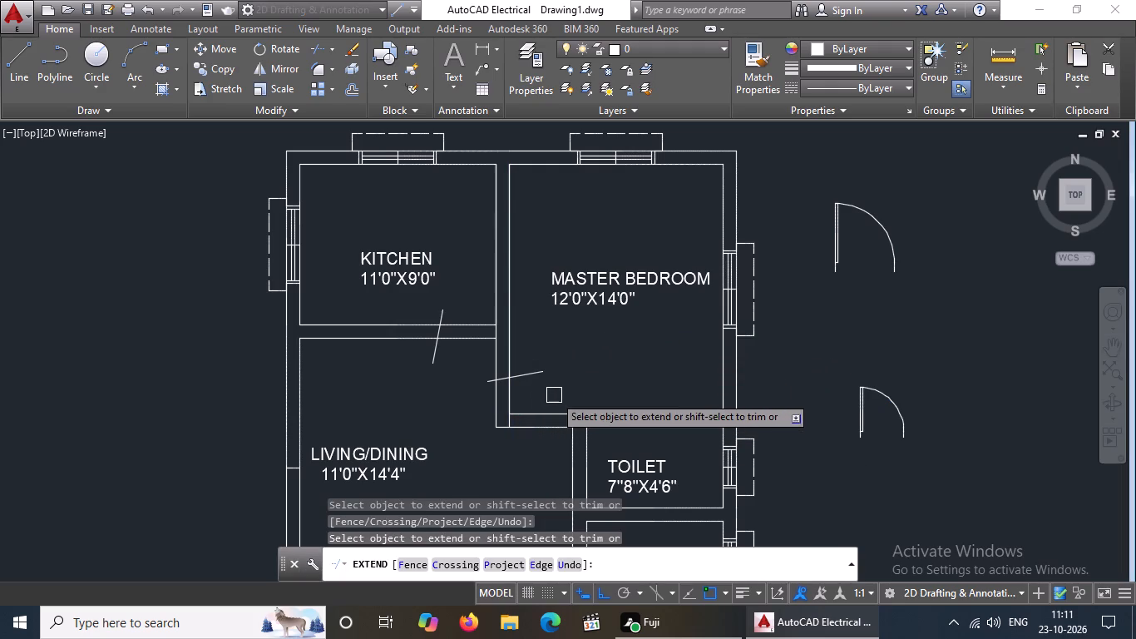
pyautogui.press('Escape')
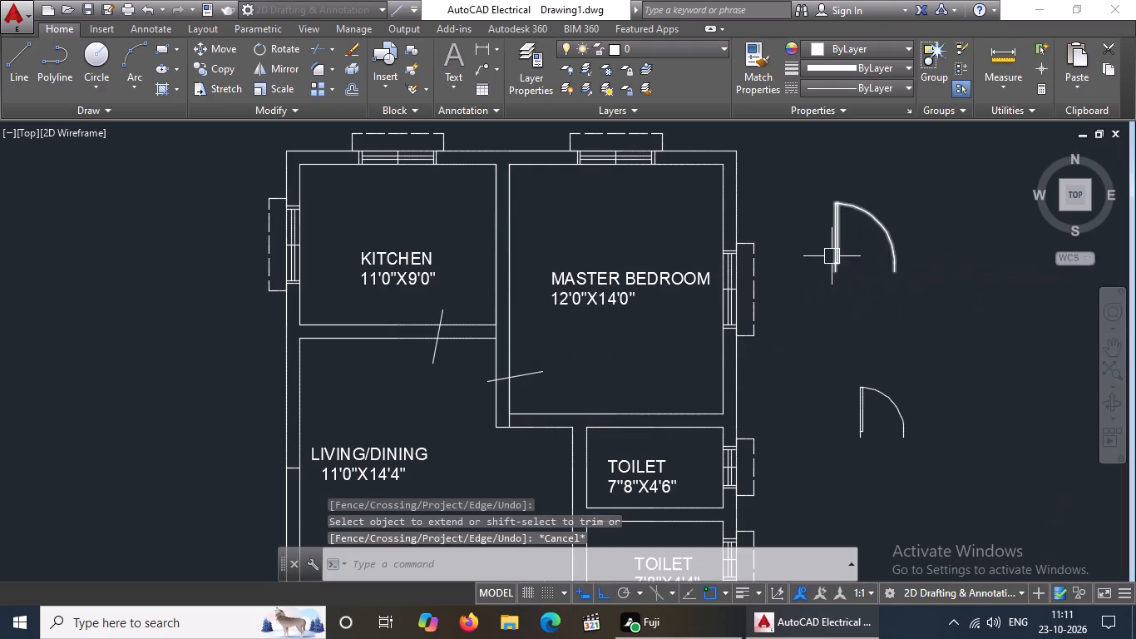
# Flip the imperial door to hinge on the east and, with Ortho off, move its hinge end to the east end of the kitchen south wall's lower line.
pyautogui.click(834, 241)
pyautogui.click(867, 286)
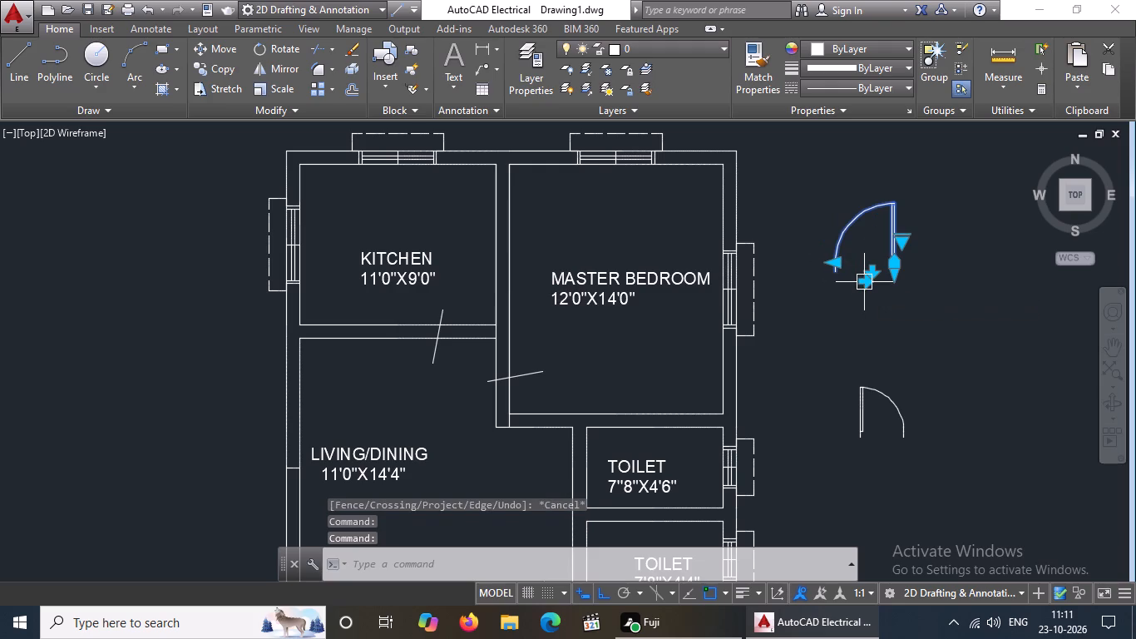
pyautogui.click(212, 44)
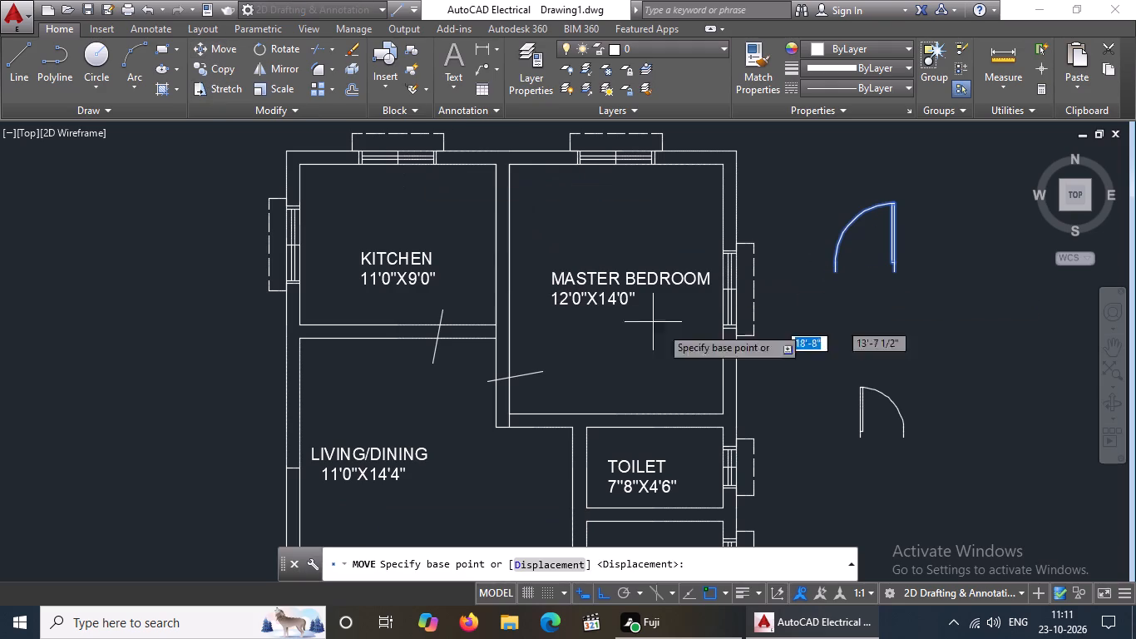
pyautogui.scroll(2, 895, 271)
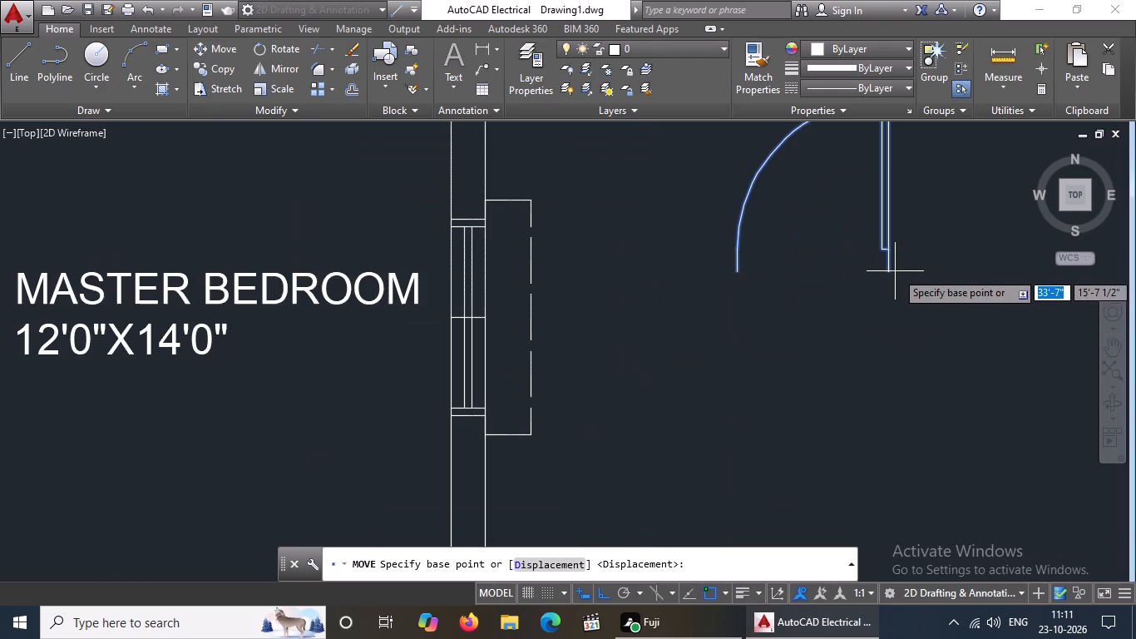
pyautogui.moveTo(889, 270); pyautogui.dragTo(865, 281)
pyautogui.scroll(-3, 477, 324)
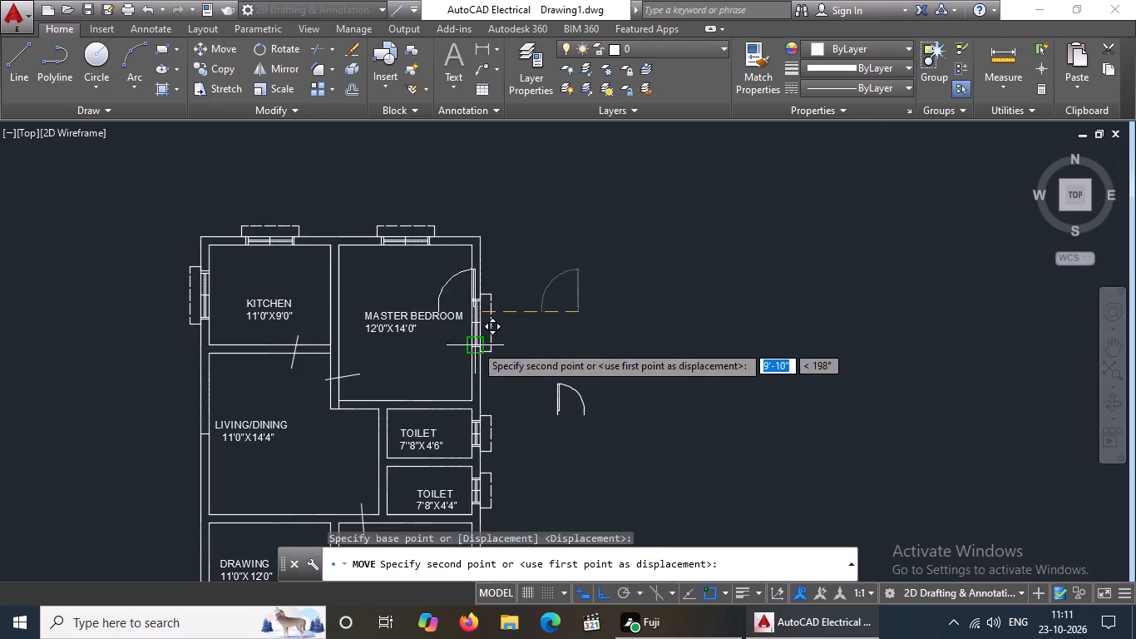
pyautogui.click(607, 600)
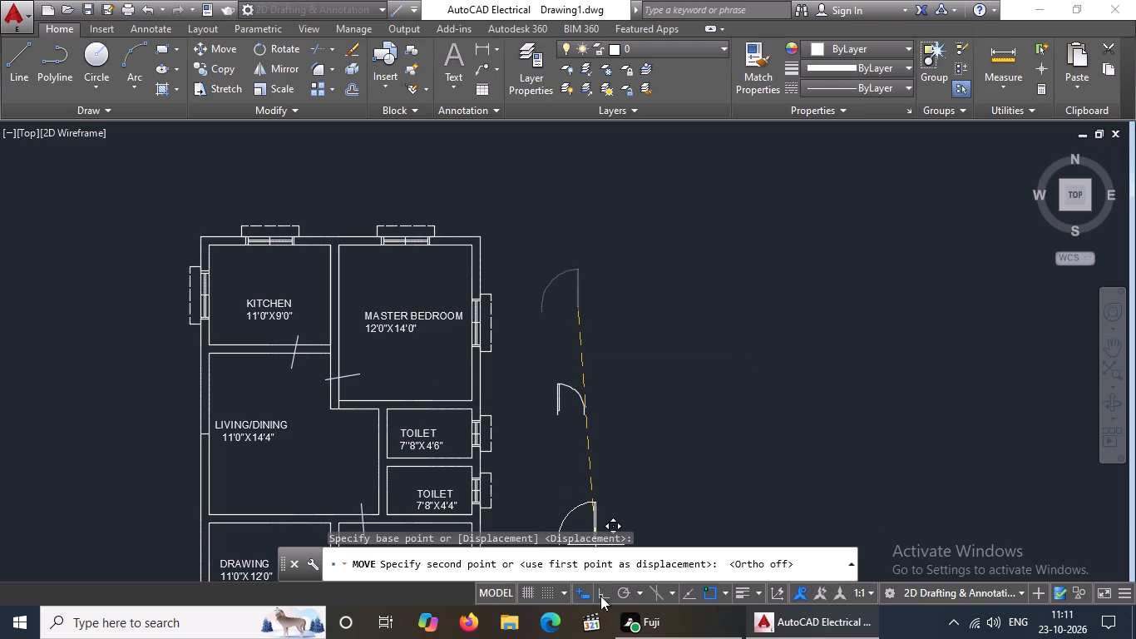
pyautogui.scroll(2, 325, 349)
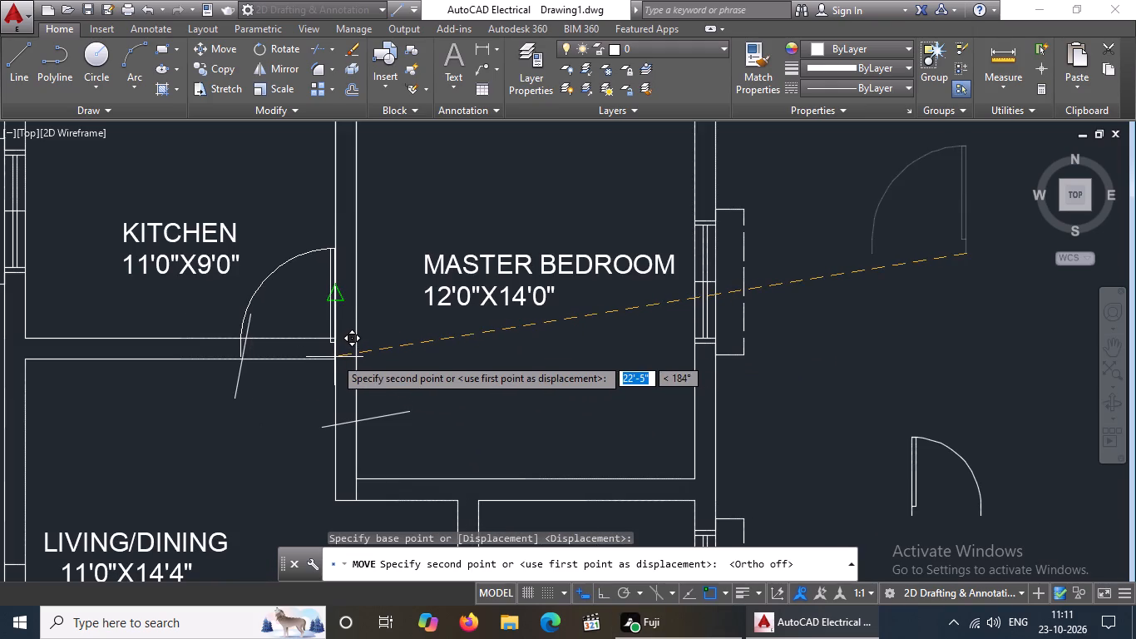
pyautogui.click(333, 361)
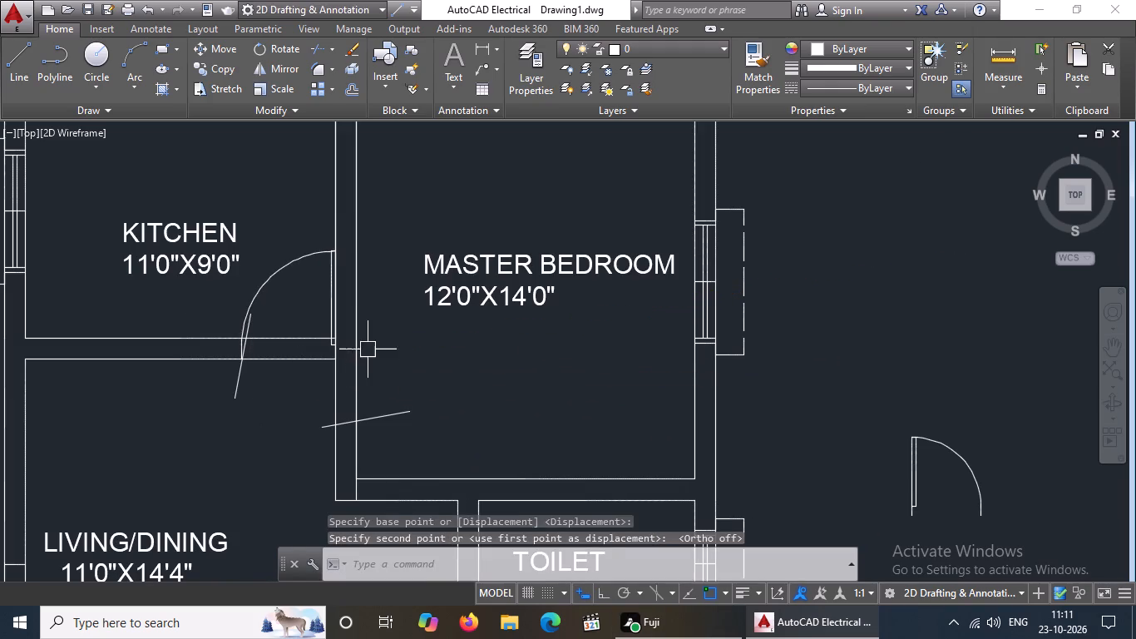
# Erase the slanted marker line crossing the kitchen's south wall at the door.
pyautogui.scroll(-2, 368, 349)
pyautogui.moveTo(370, 387); pyautogui.dragTo(390, 371, button='middle')
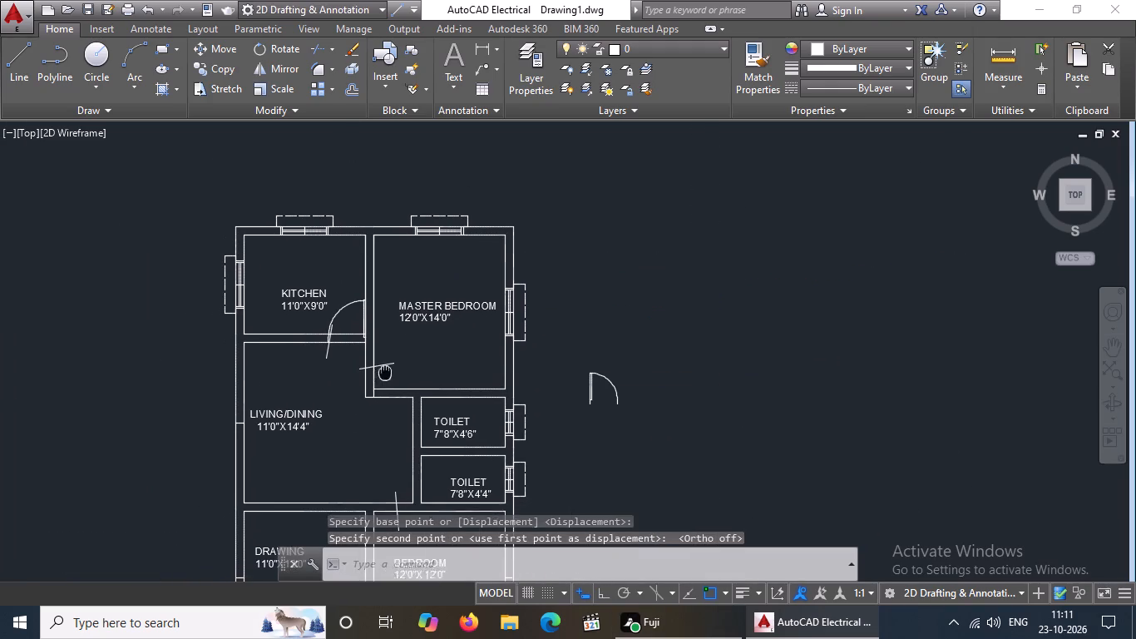
pyautogui.moveTo(390, 371); pyautogui.dragTo(393, 369, button='middle')
pyautogui.scroll(2, 310, 344)
pyautogui.click(383, 346)
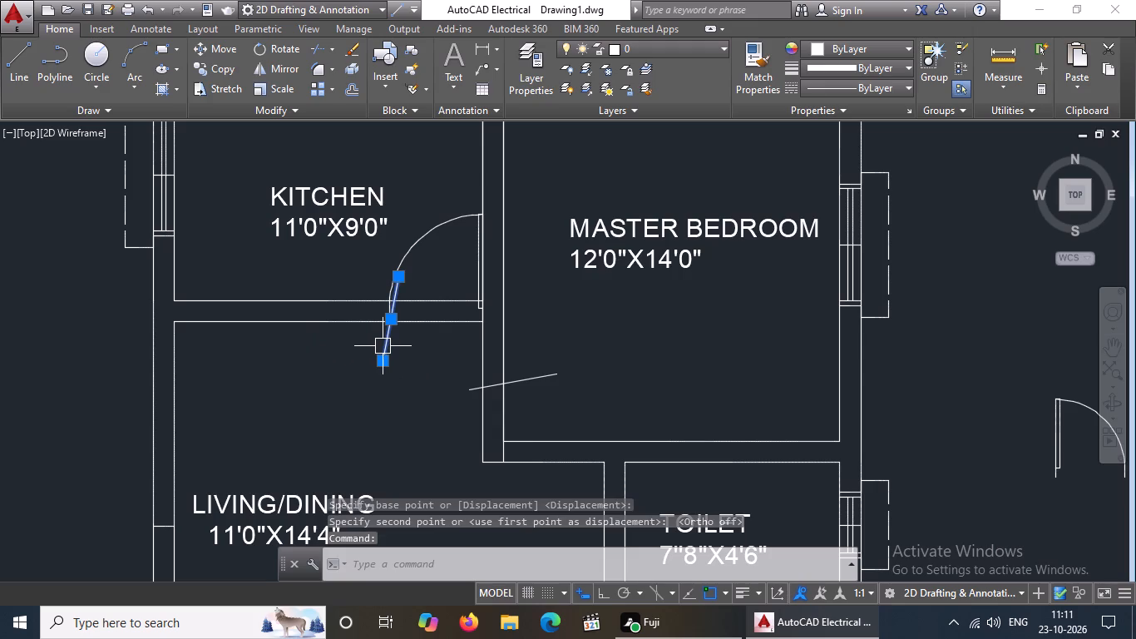
pyautogui.press('Delete')
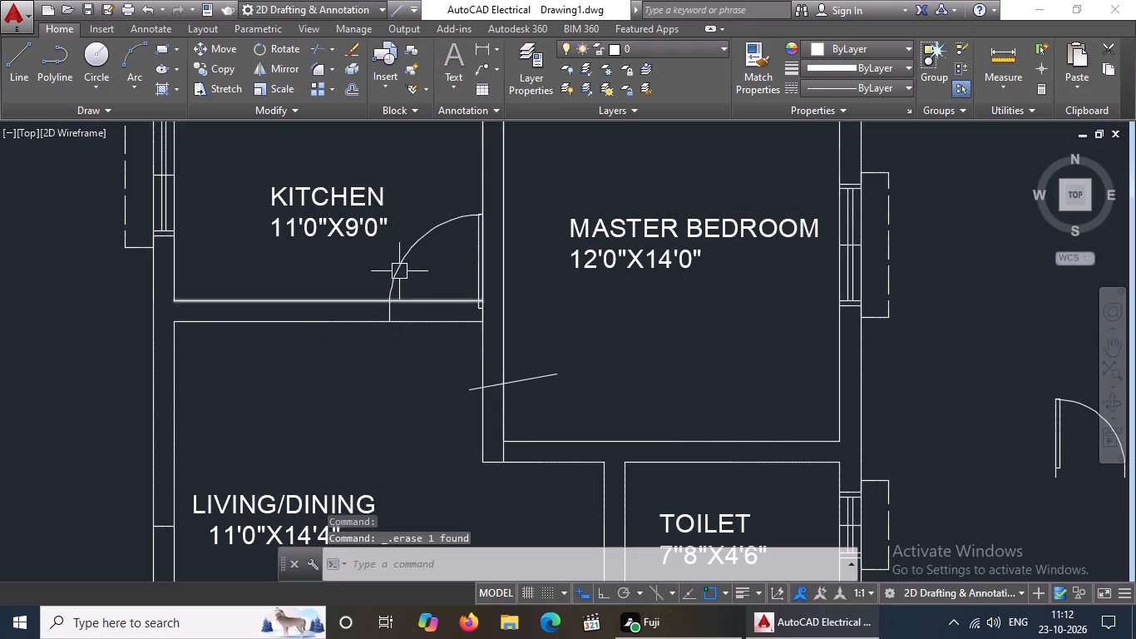
# Copy the kitchen door into the southwest part of the master bedroom.
pyautogui.click(401, 268)
pyautogui.click(210, 66)
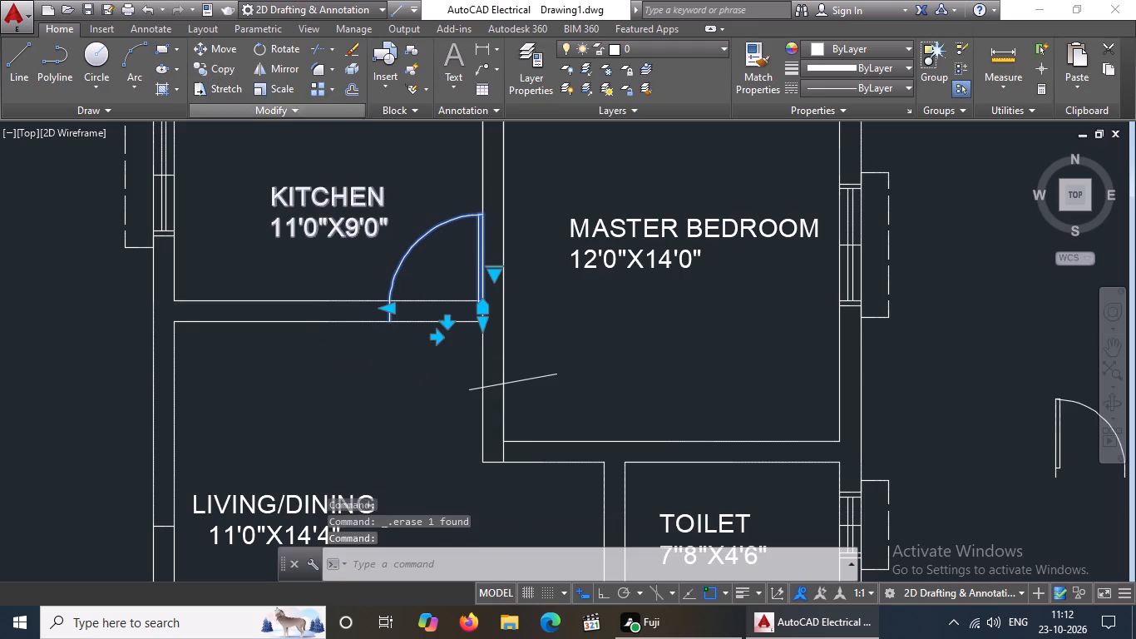
pyautogui.click(452, 250)
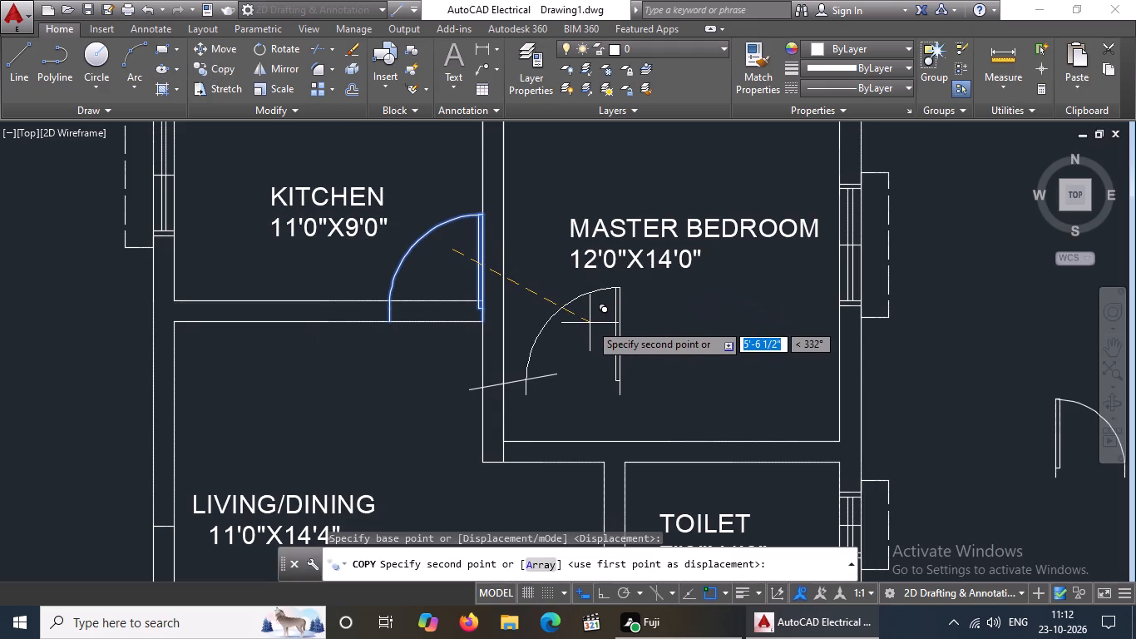
pyautogui.click(590, 323)
pyautogui.press('Escape')
# Flip the copied door to hinge on the west and move its hinge end to the southern end of the master bedroom's extended west wall line.
pyautogui.click(622, 340)
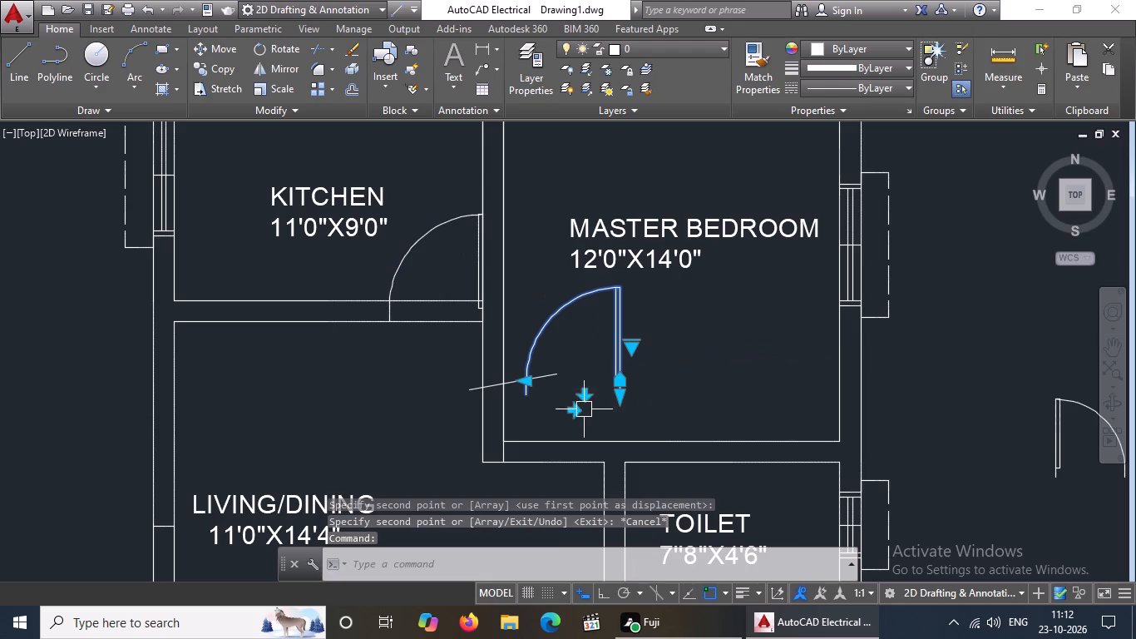
pyautogui.click(573, 409)
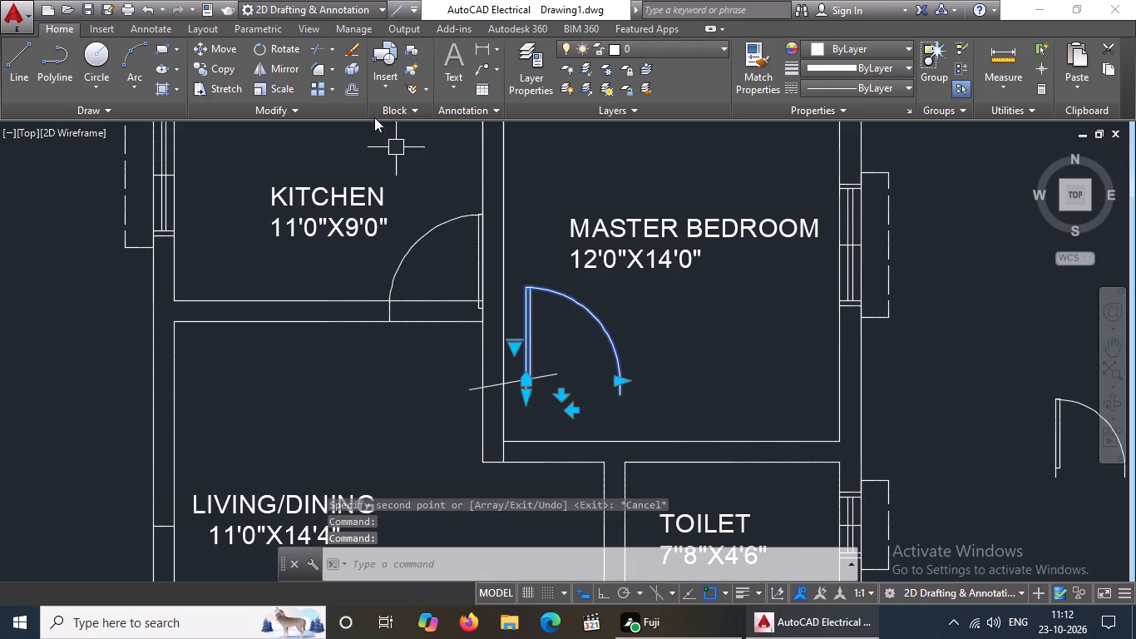
pyautogui.moveTo(216, 47); pyautogui.dragTo(225, 51)
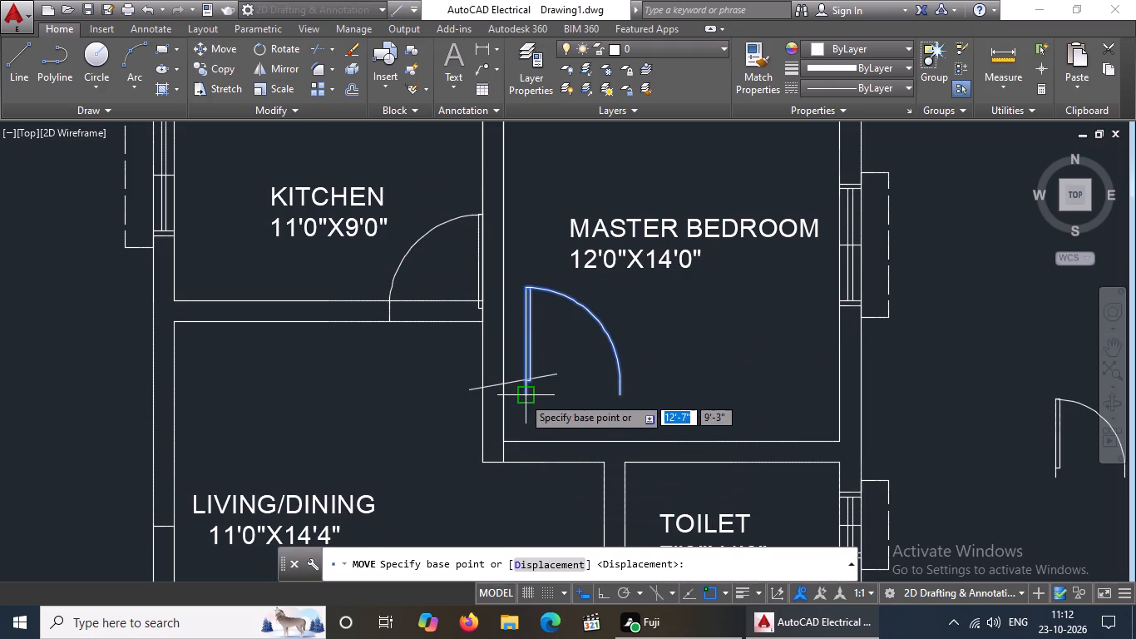
pyautogui.click(522, 396)
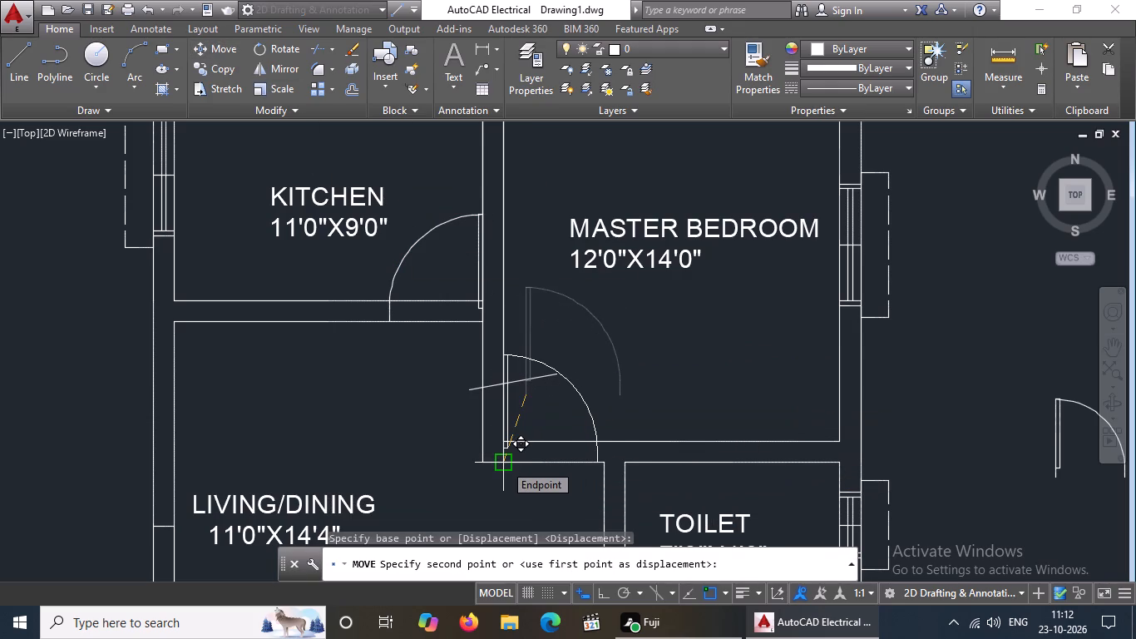
pyautogui.click(504, 463)
pyautogui.scroll(-1, 543, 446)
pyautogui.press('Escape')
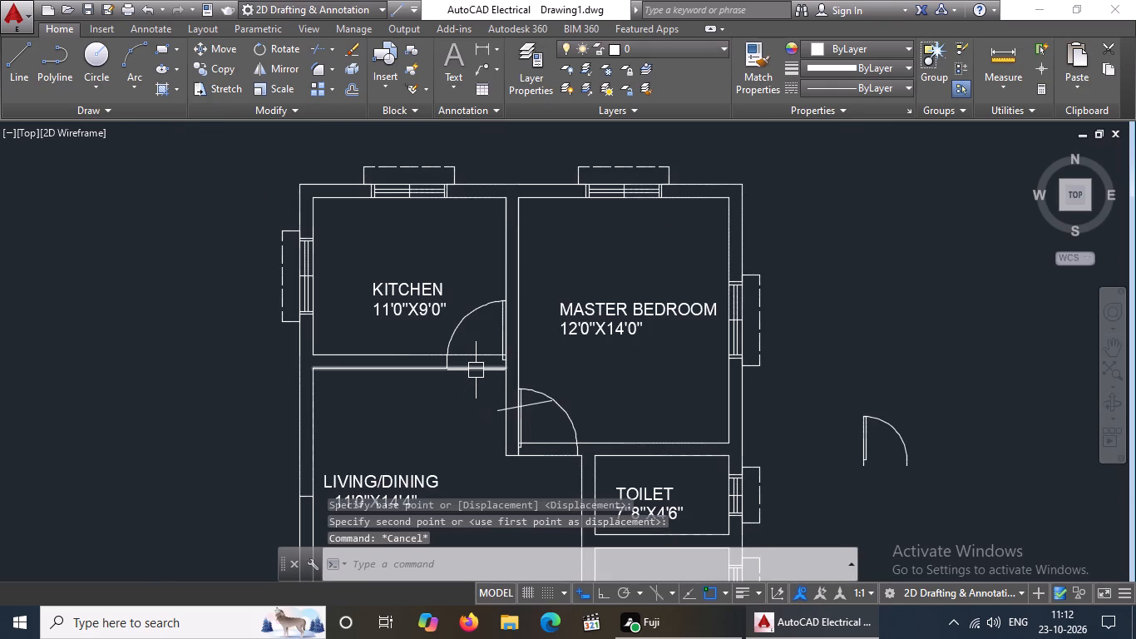
# Trim both kitchen south wall lines across the door opening, including the leftover stub at the opening's west edge.
pyautogui.scroll(2, 477, 369)
pyautogui.press('Escape')
pyautogui.write('TR')
pyautogui.press('space')
pyautogui.press('space')
pyautogui.scroll(2, 531, 332)
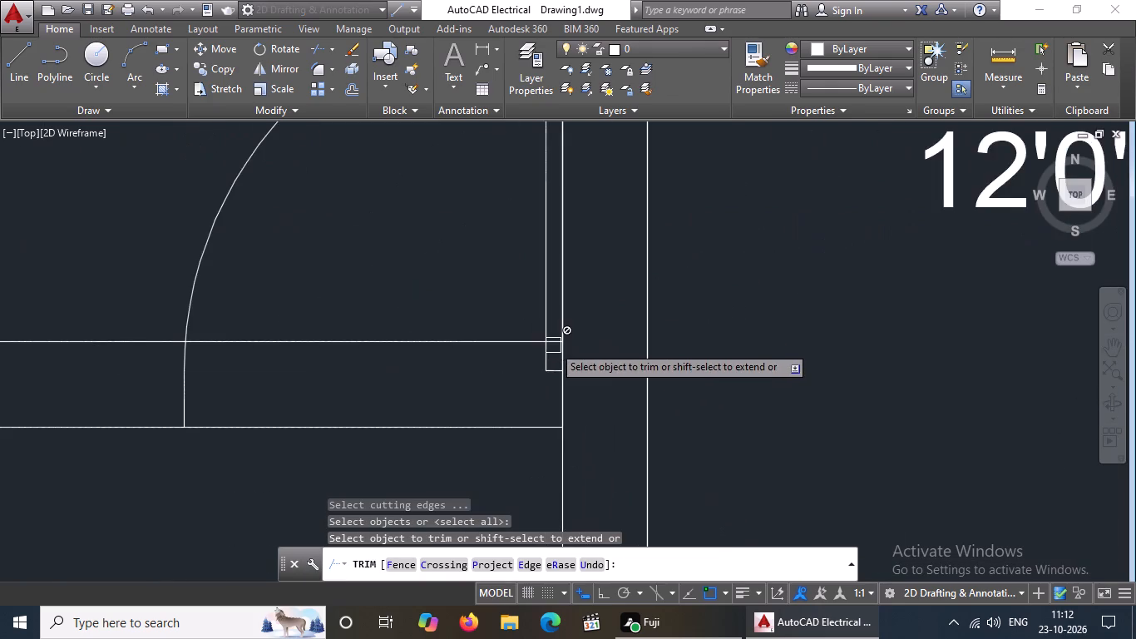
pyautogui.scroll(3, 553, 345)
pyautogui.click(545, 325)
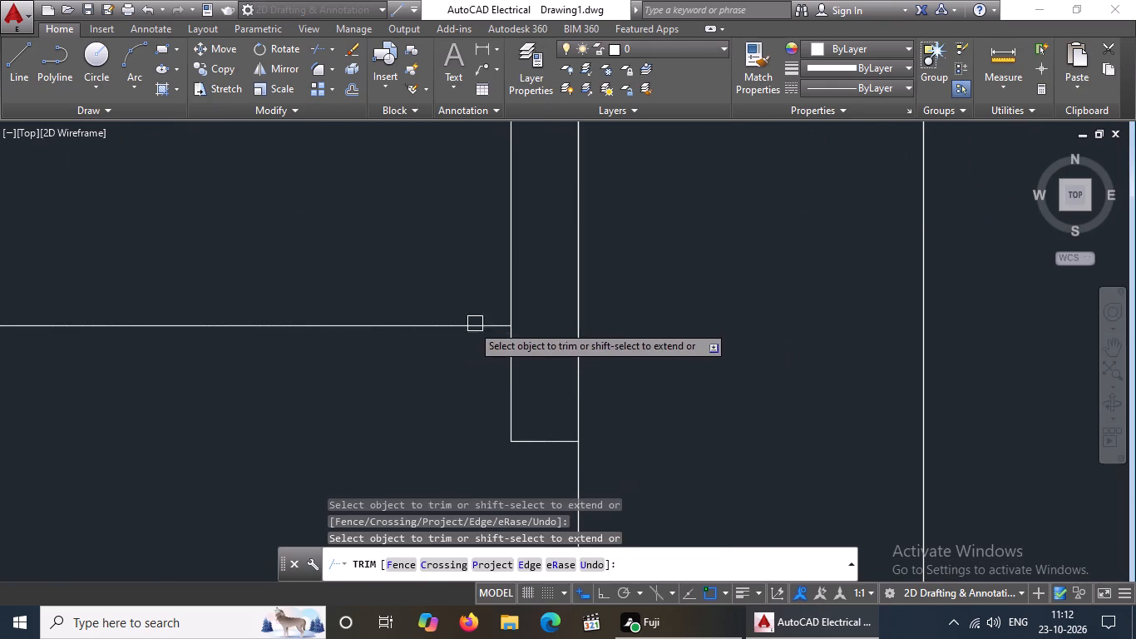
pyautogui.scroll(-2, 462, 324)
pyautogui.scroll(-3, 330, 321)
pyautogui.click(255, 323)
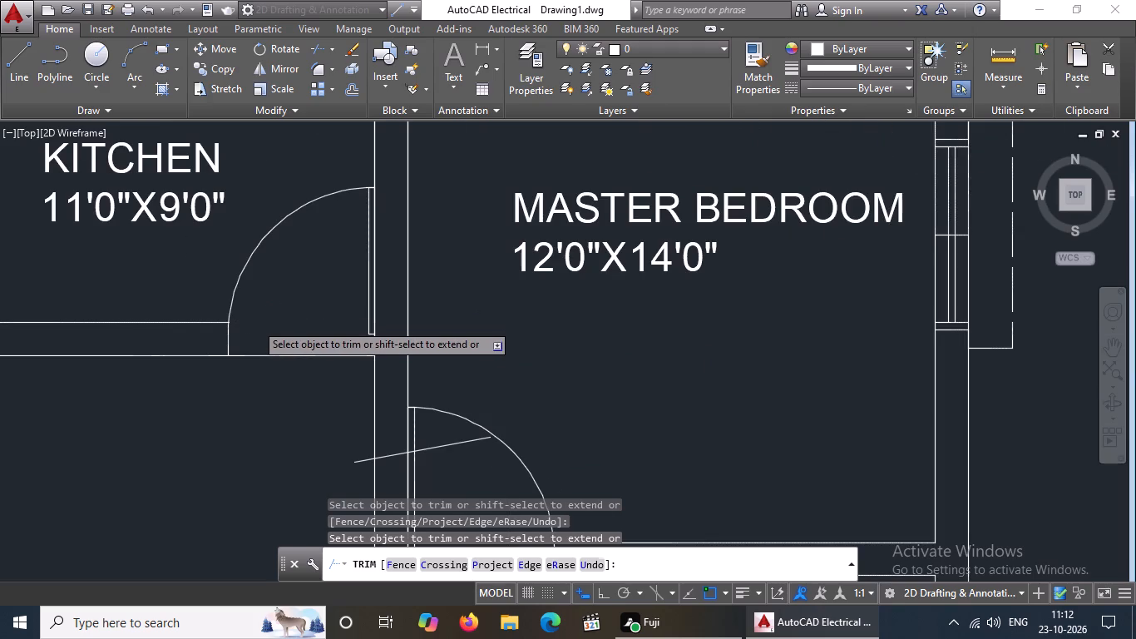
pyautogui.click(249, 354)
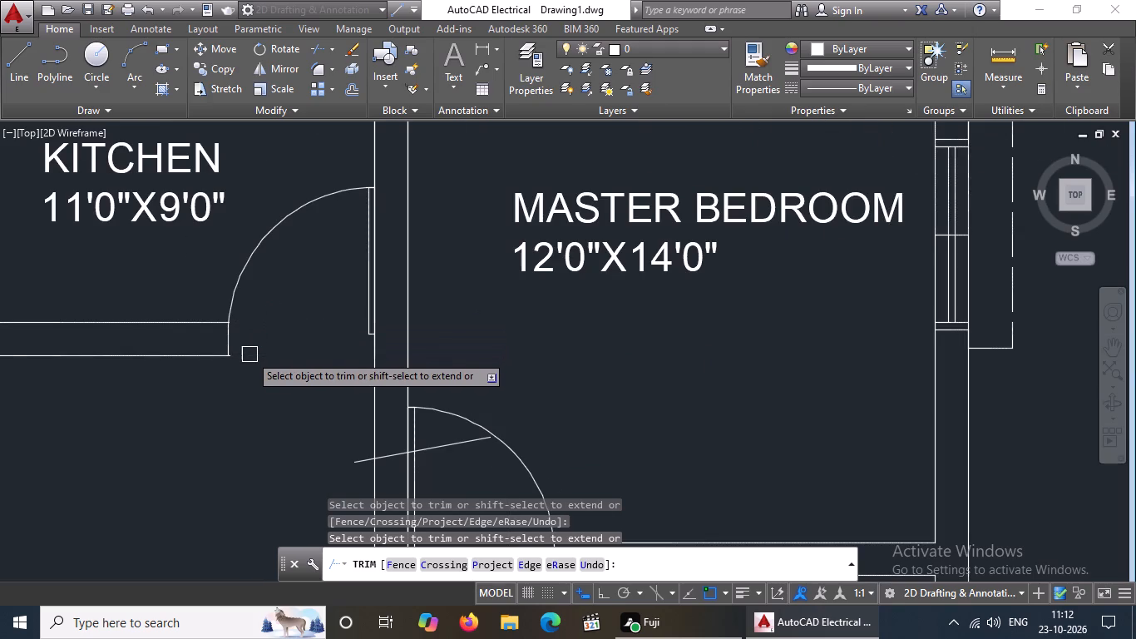
pyautogui.scroll(3, 244, 350)
pyautogui.click(179, 369)
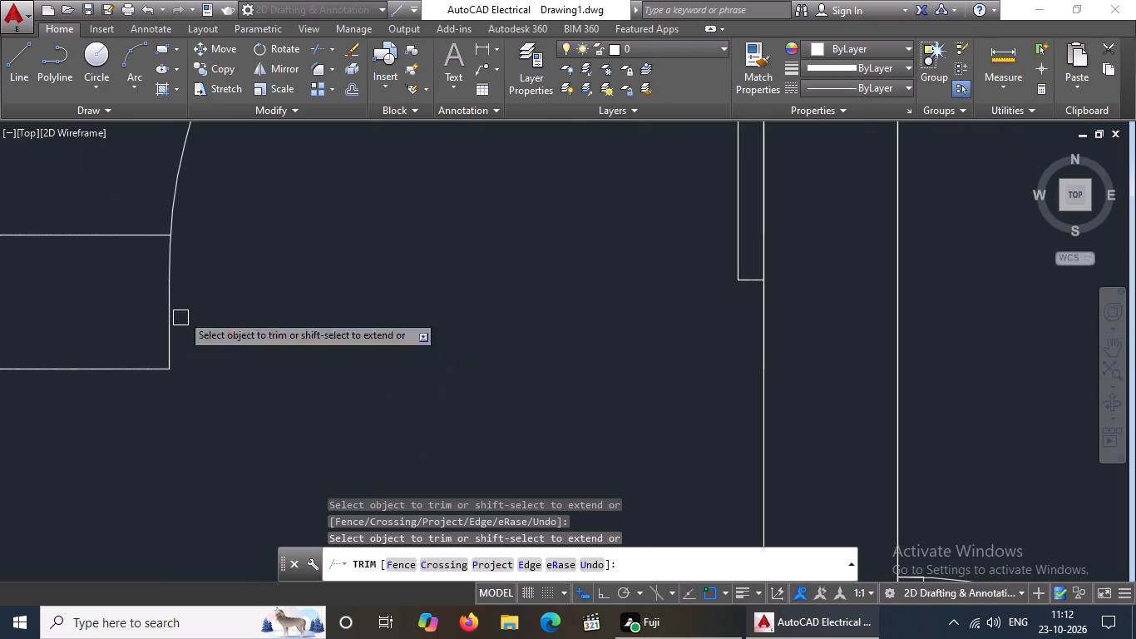
# Trim both master bedroom south wall lines across the door opening, including the short piece behind the door leaf.
pyautogui.scroll(-4, 333, 228)
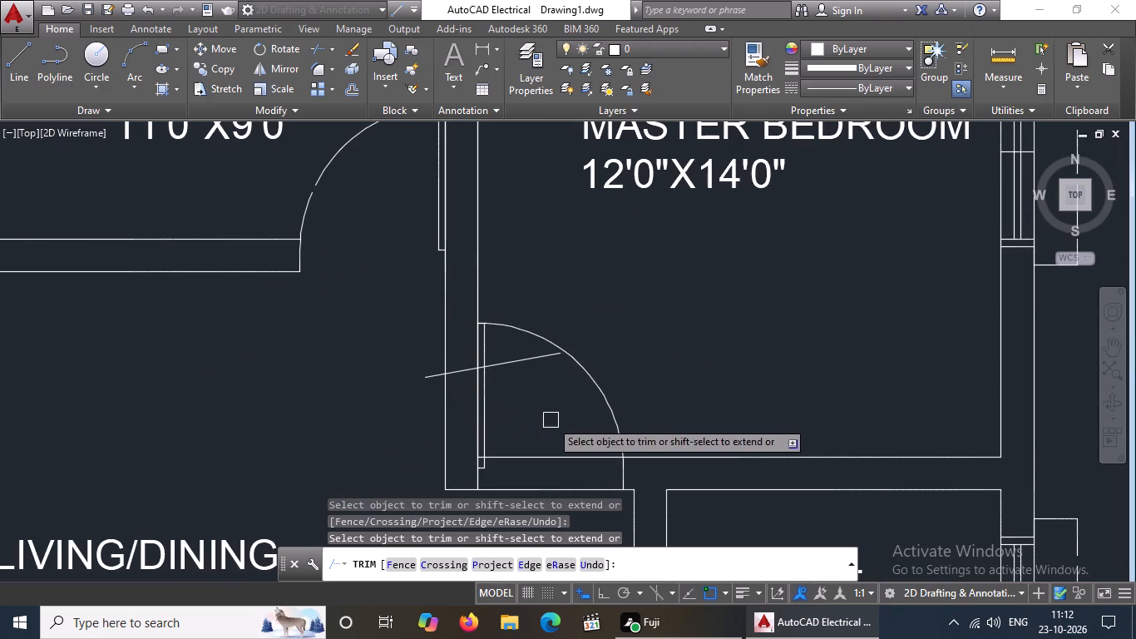
pyautogui.scroll(3, 483, 461)
pyautogui.click(465, 454)
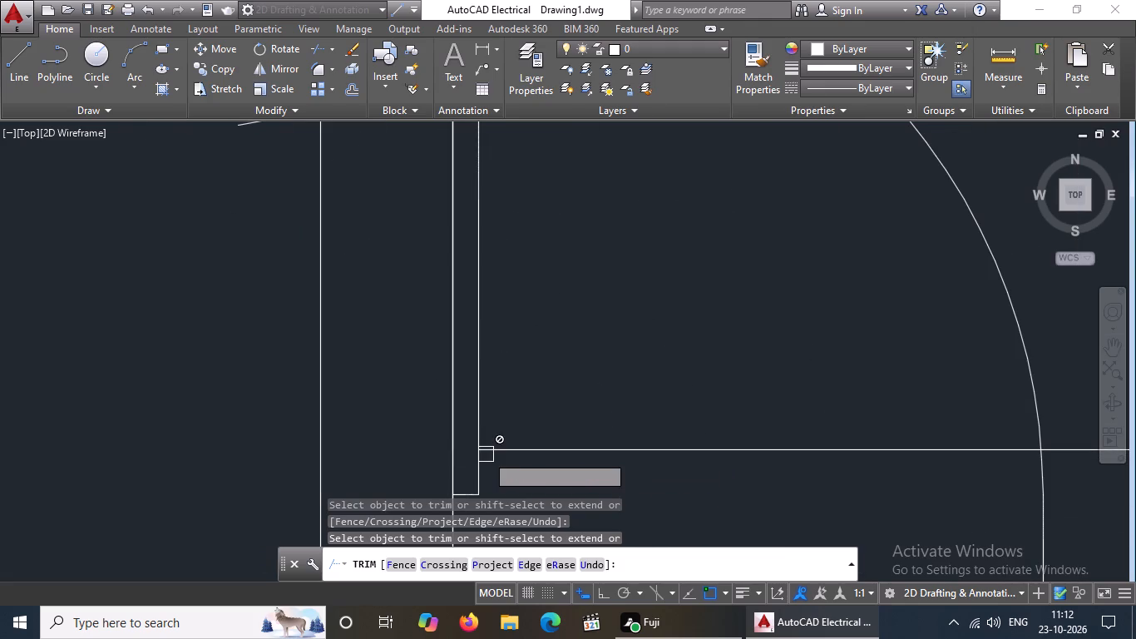
pyautogui.click(496, 448)
pyautogui.scroll(-5, 561, 419)
pyautogui.scroll(4, 561, 453)
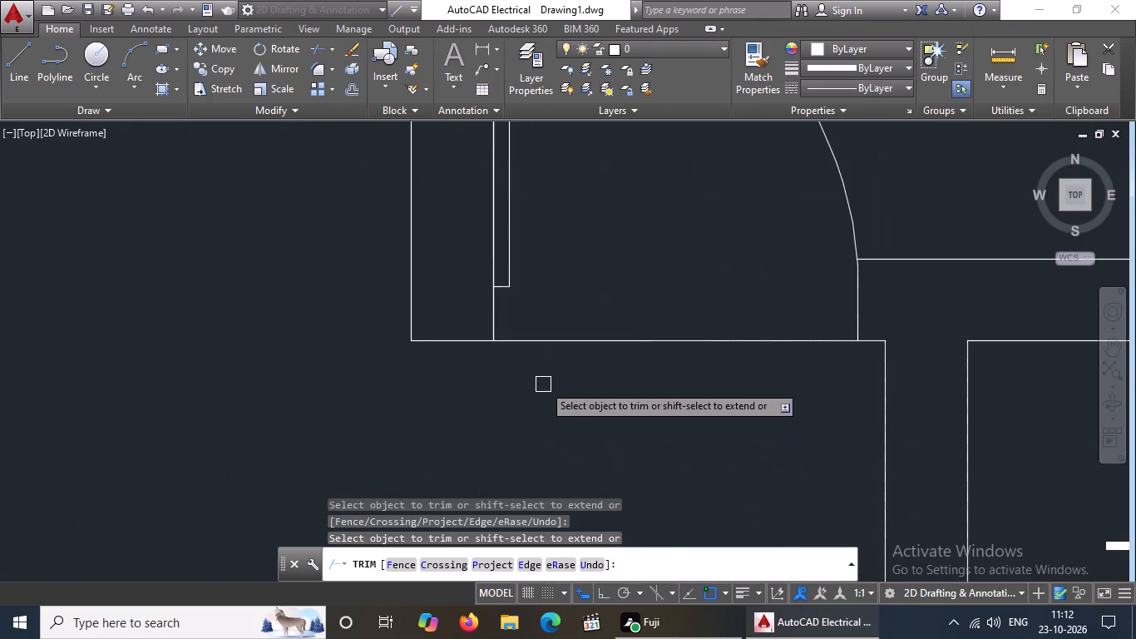
pyautogui.click(507, 336)
pyautogui.scroll(-3, 579, 347)
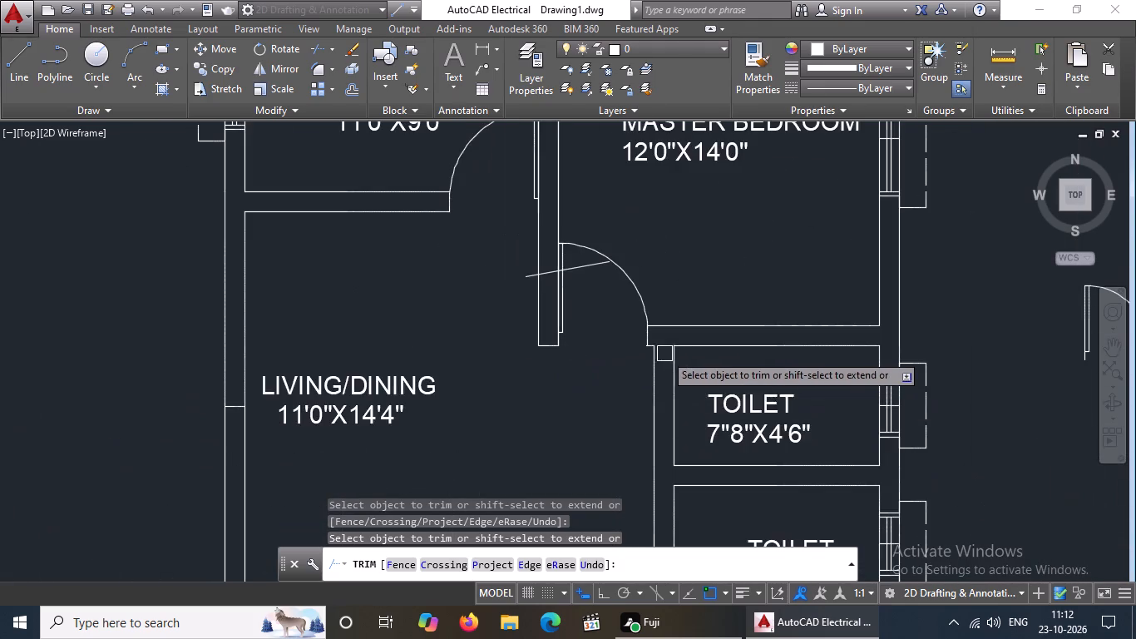
pyautogui.scroll(3, 662, 354)
pyautogui.scroll(4, 555, 334)
pyautogui.moveTo(830, 293); pyautogui.dragTo(827, 304)
pyautogui.scroll(-2, 660, 313)
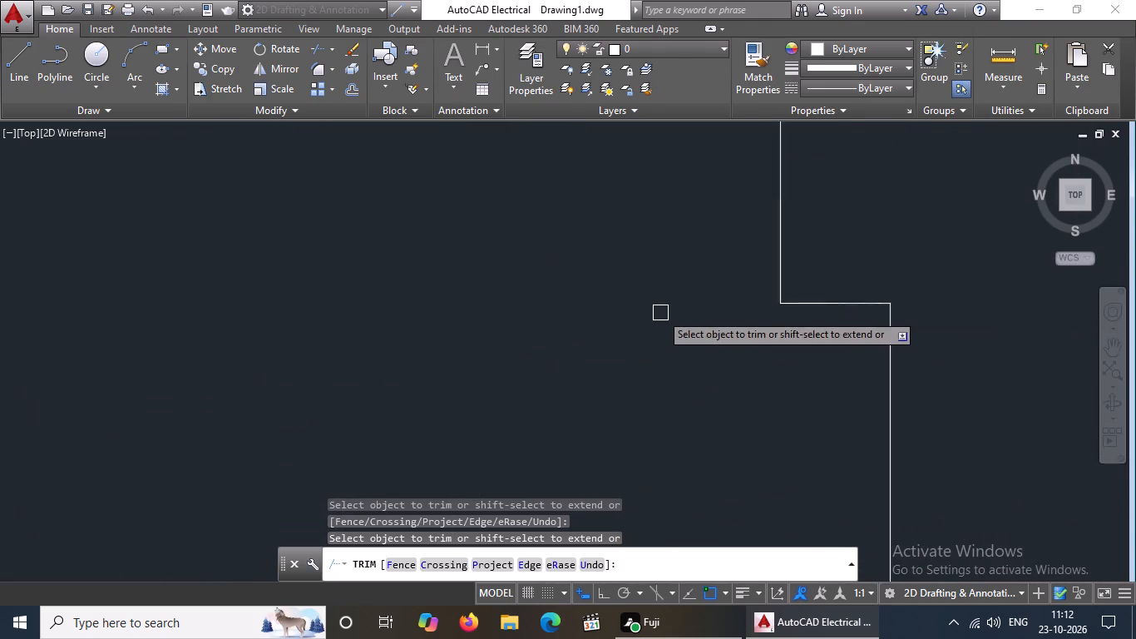
pyautogui.scroll(-4, 660, 313)
pyautogui.press('Escape')
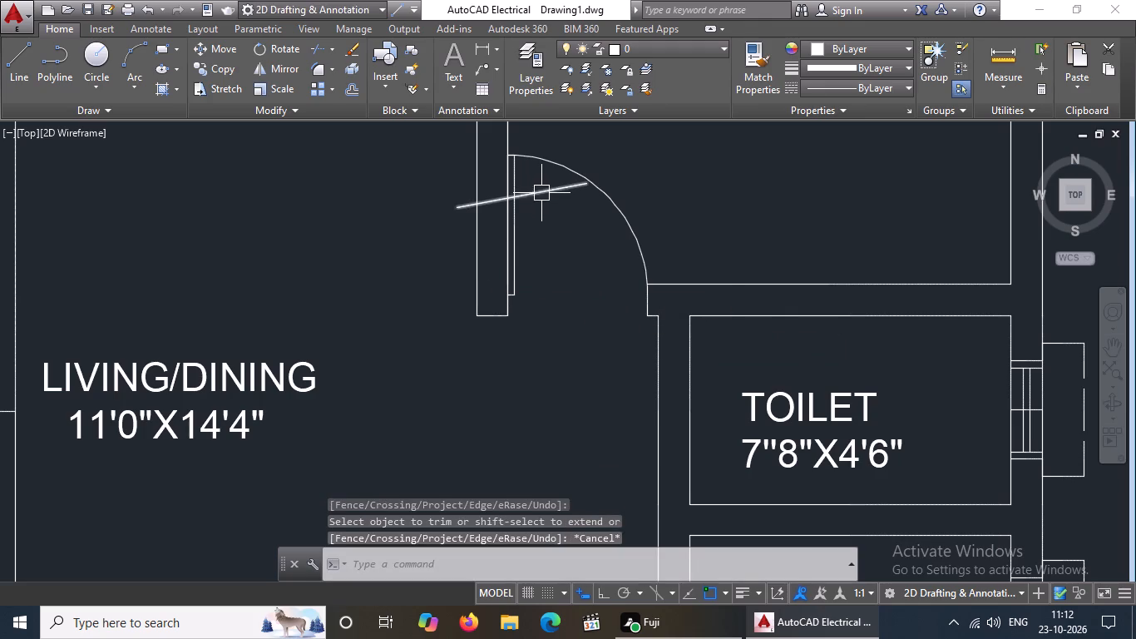
# Erase the slanted marker line crossing the master bedroom door.
pyautogui.click(544, 196)
pyautogui.press('Delete')
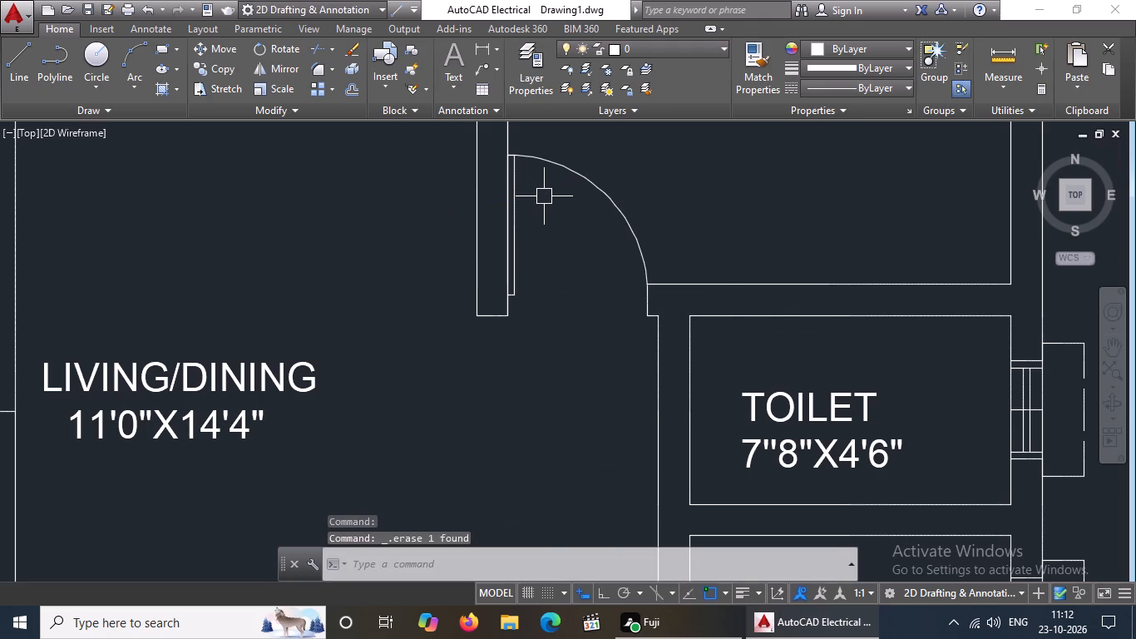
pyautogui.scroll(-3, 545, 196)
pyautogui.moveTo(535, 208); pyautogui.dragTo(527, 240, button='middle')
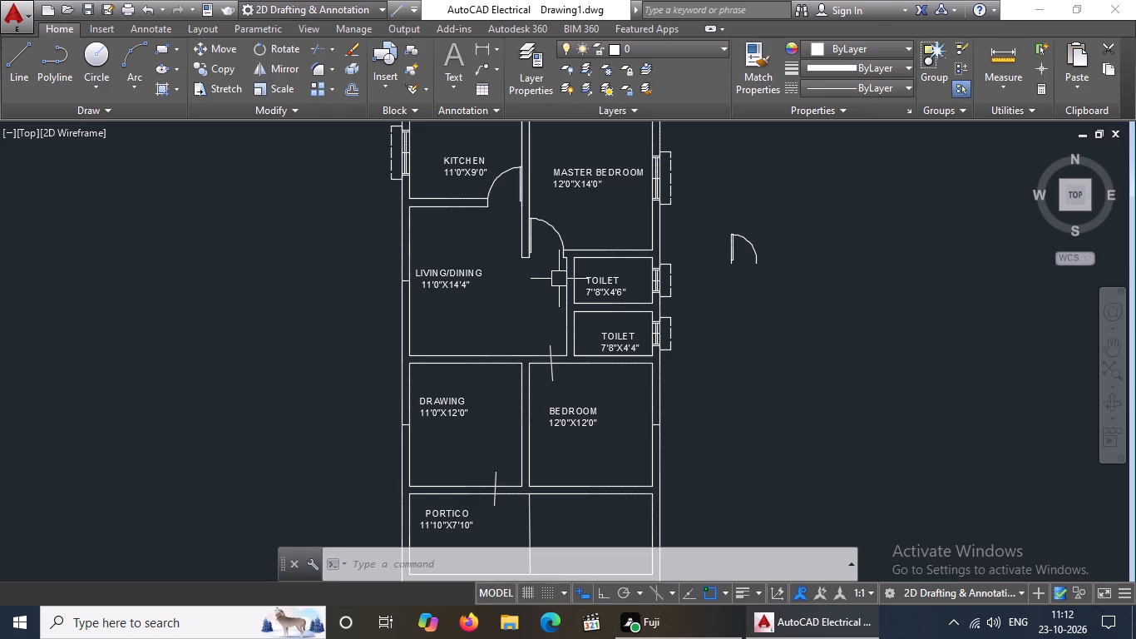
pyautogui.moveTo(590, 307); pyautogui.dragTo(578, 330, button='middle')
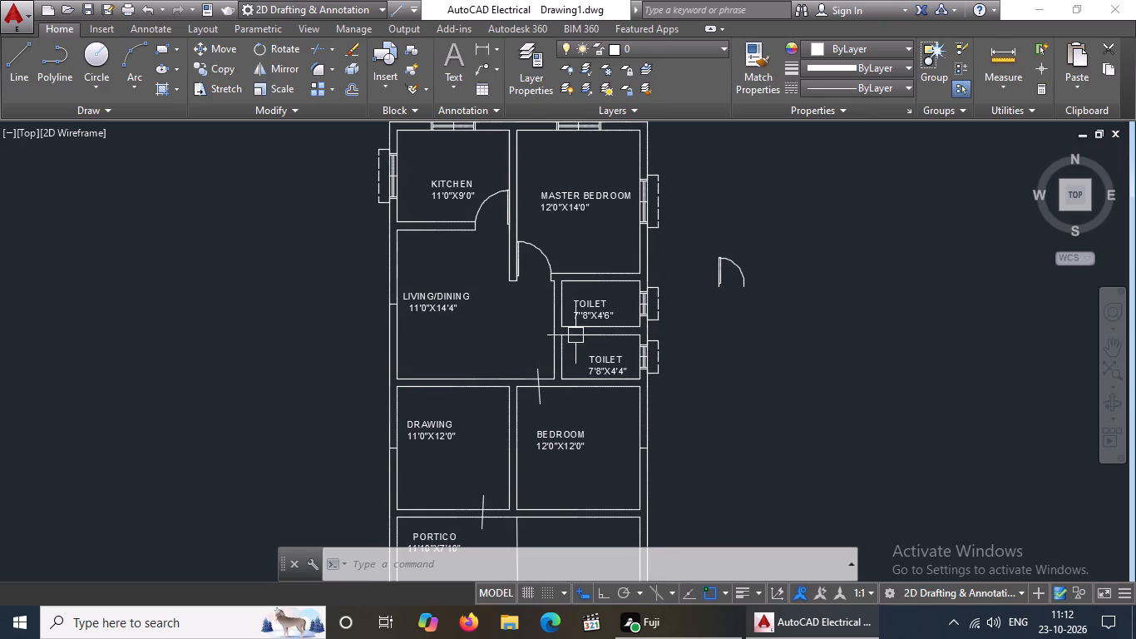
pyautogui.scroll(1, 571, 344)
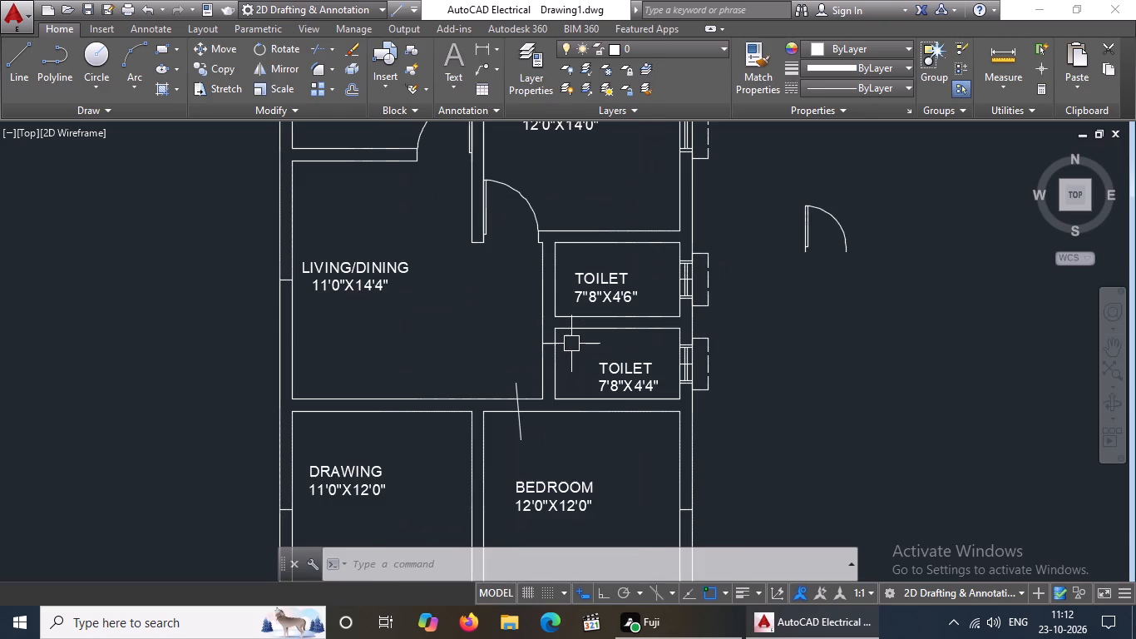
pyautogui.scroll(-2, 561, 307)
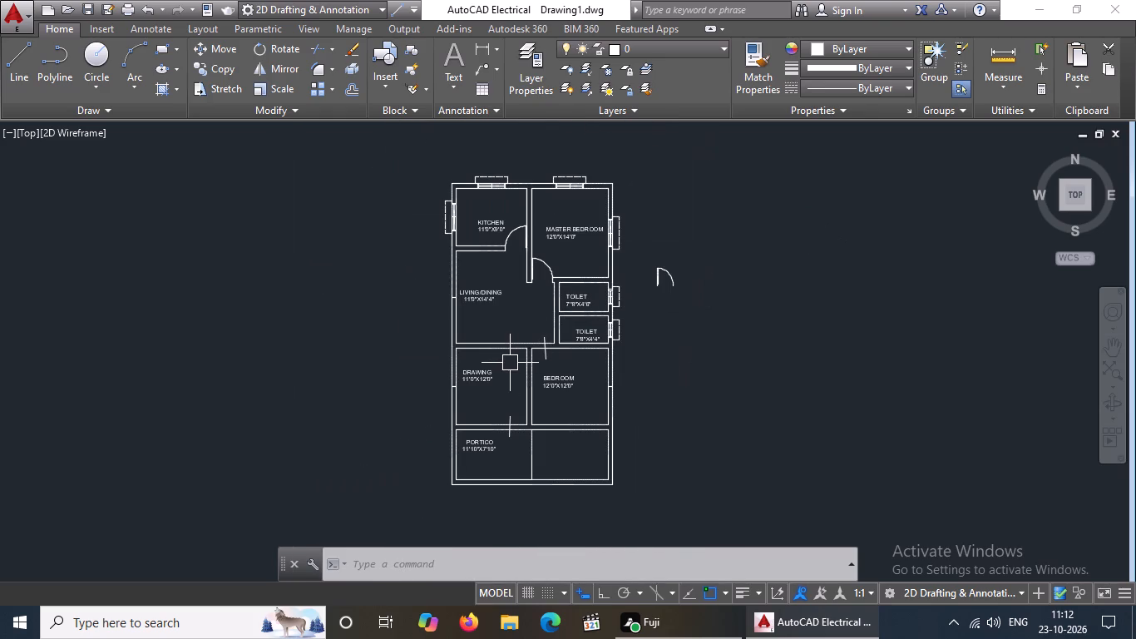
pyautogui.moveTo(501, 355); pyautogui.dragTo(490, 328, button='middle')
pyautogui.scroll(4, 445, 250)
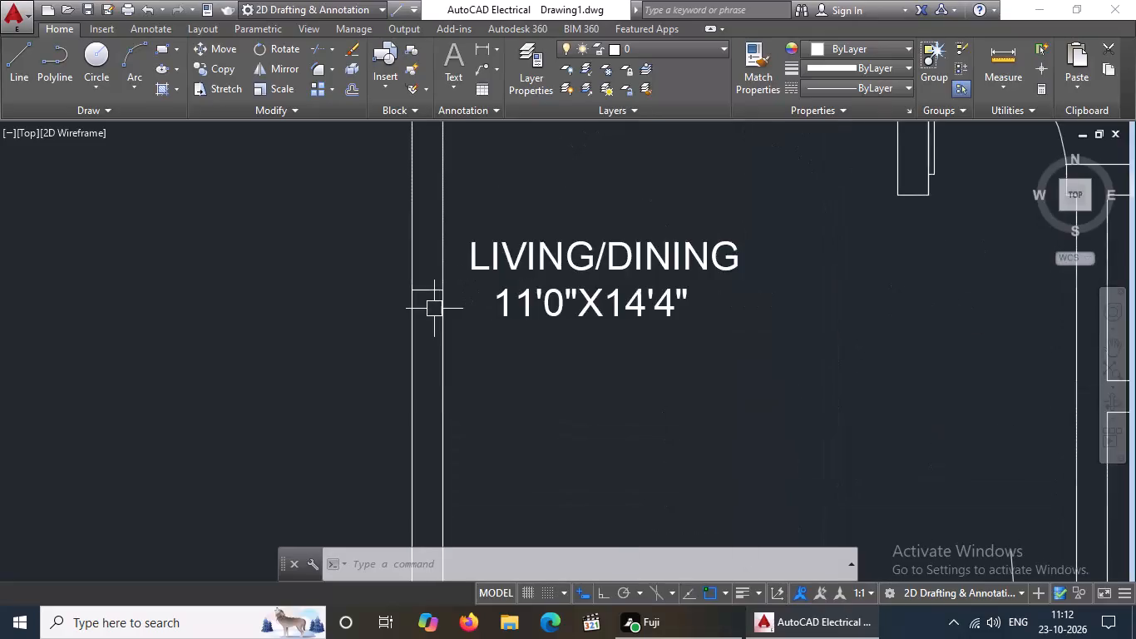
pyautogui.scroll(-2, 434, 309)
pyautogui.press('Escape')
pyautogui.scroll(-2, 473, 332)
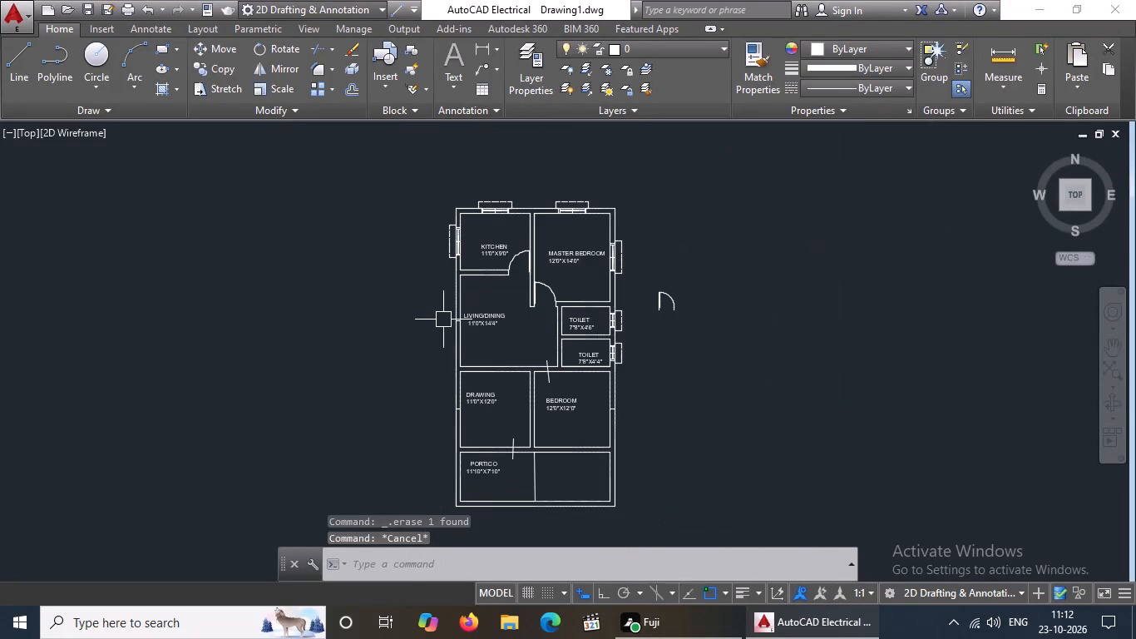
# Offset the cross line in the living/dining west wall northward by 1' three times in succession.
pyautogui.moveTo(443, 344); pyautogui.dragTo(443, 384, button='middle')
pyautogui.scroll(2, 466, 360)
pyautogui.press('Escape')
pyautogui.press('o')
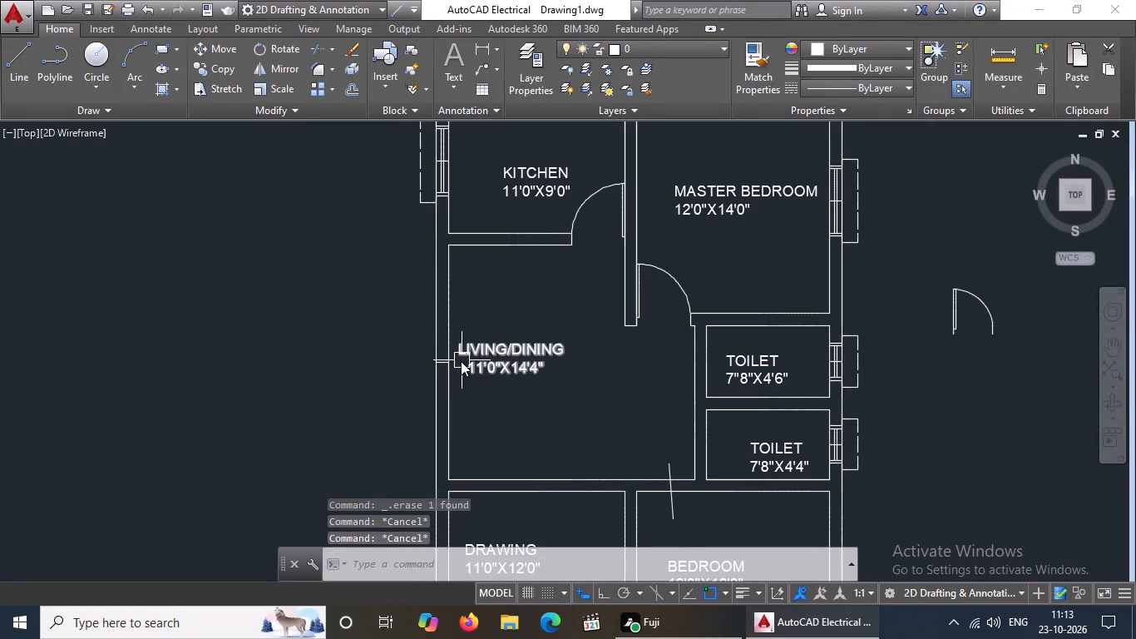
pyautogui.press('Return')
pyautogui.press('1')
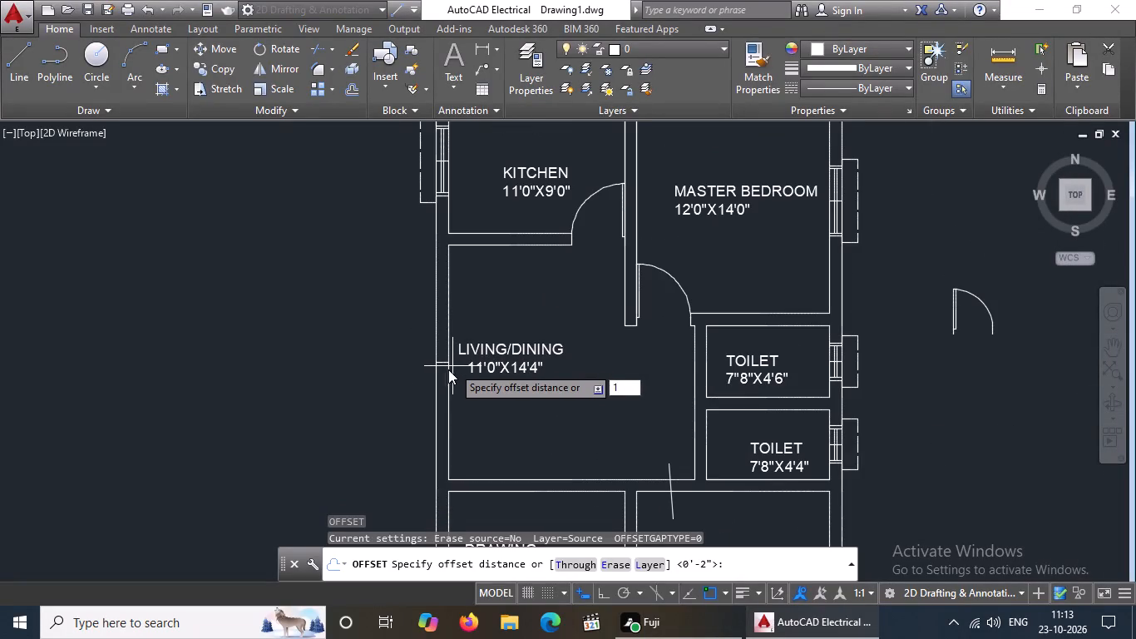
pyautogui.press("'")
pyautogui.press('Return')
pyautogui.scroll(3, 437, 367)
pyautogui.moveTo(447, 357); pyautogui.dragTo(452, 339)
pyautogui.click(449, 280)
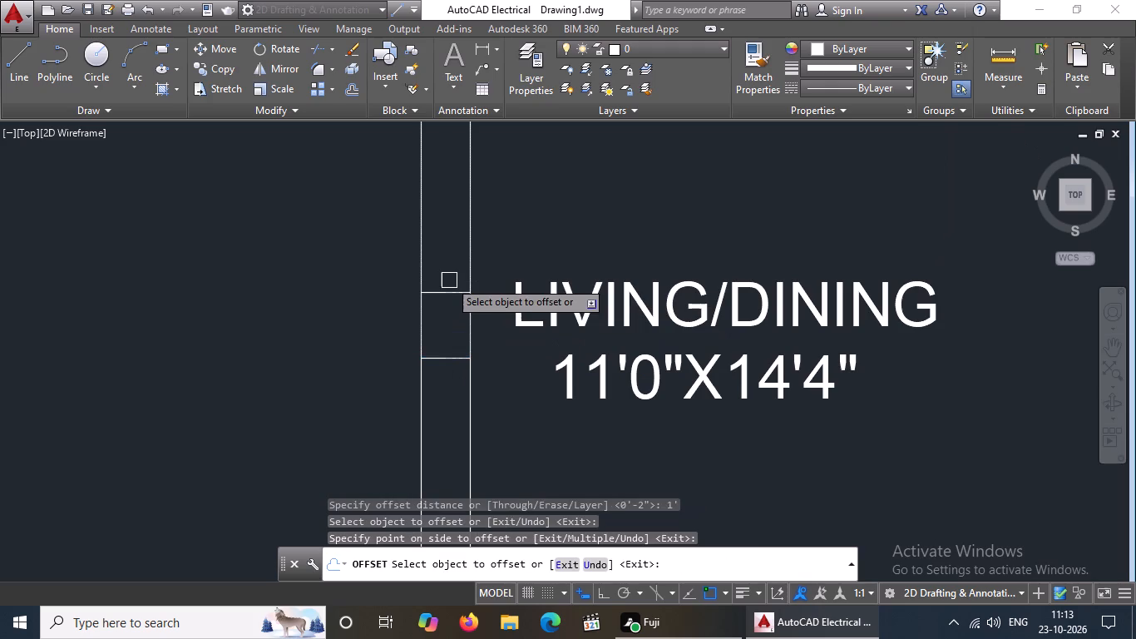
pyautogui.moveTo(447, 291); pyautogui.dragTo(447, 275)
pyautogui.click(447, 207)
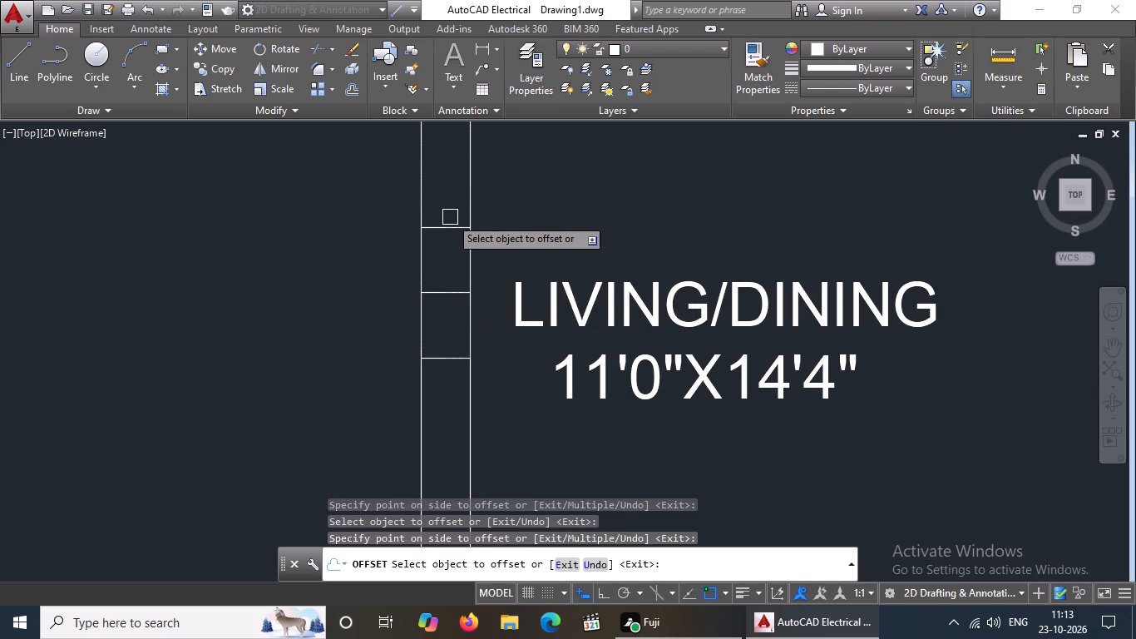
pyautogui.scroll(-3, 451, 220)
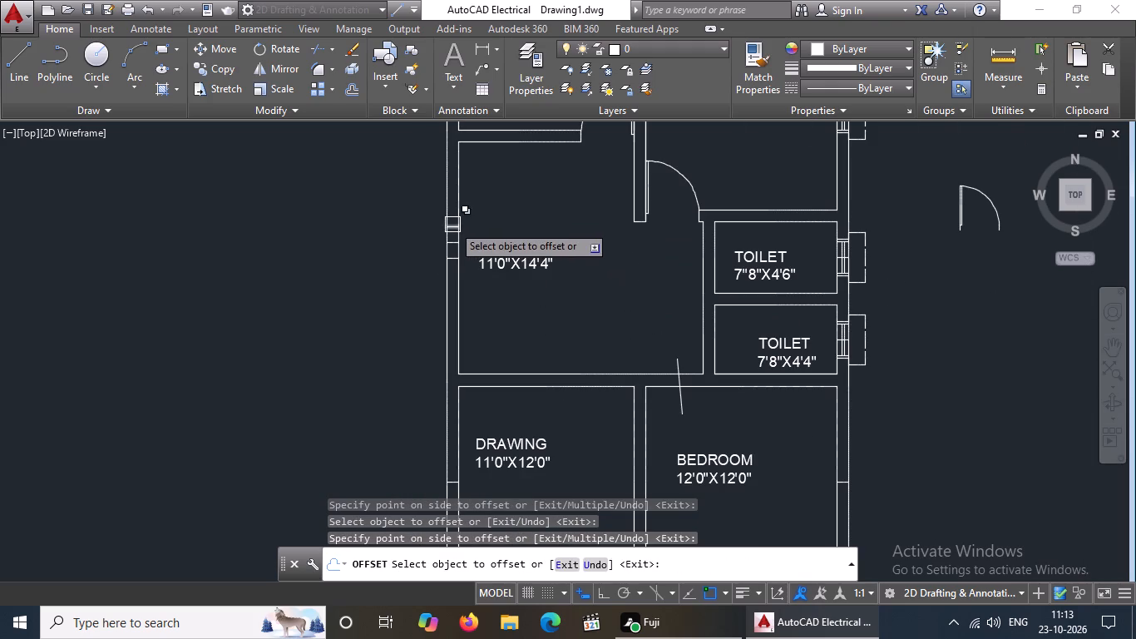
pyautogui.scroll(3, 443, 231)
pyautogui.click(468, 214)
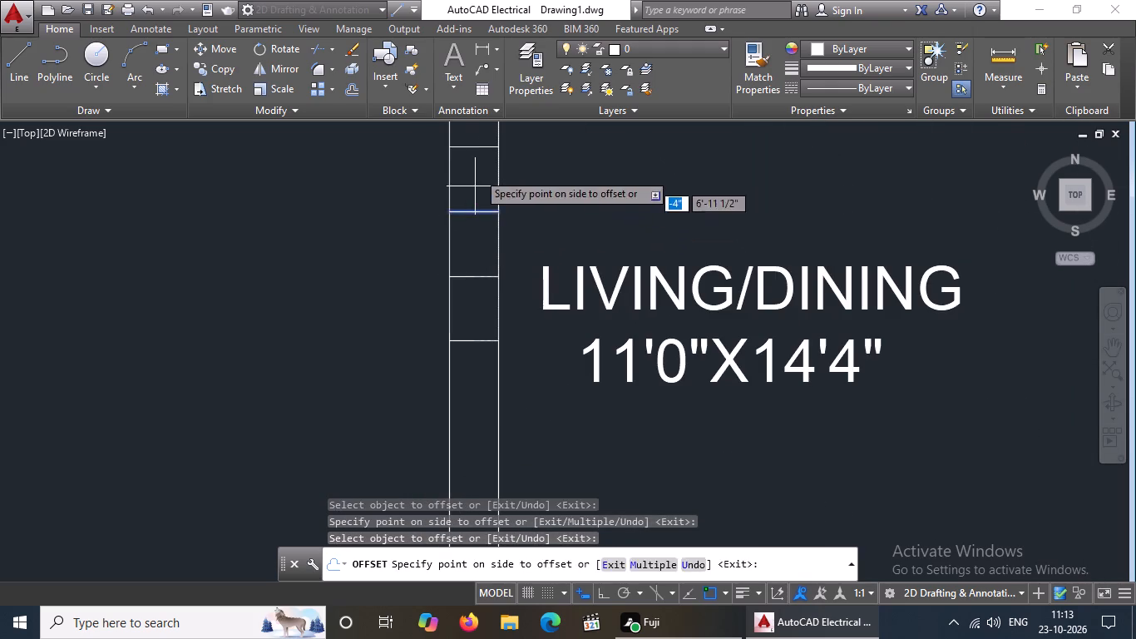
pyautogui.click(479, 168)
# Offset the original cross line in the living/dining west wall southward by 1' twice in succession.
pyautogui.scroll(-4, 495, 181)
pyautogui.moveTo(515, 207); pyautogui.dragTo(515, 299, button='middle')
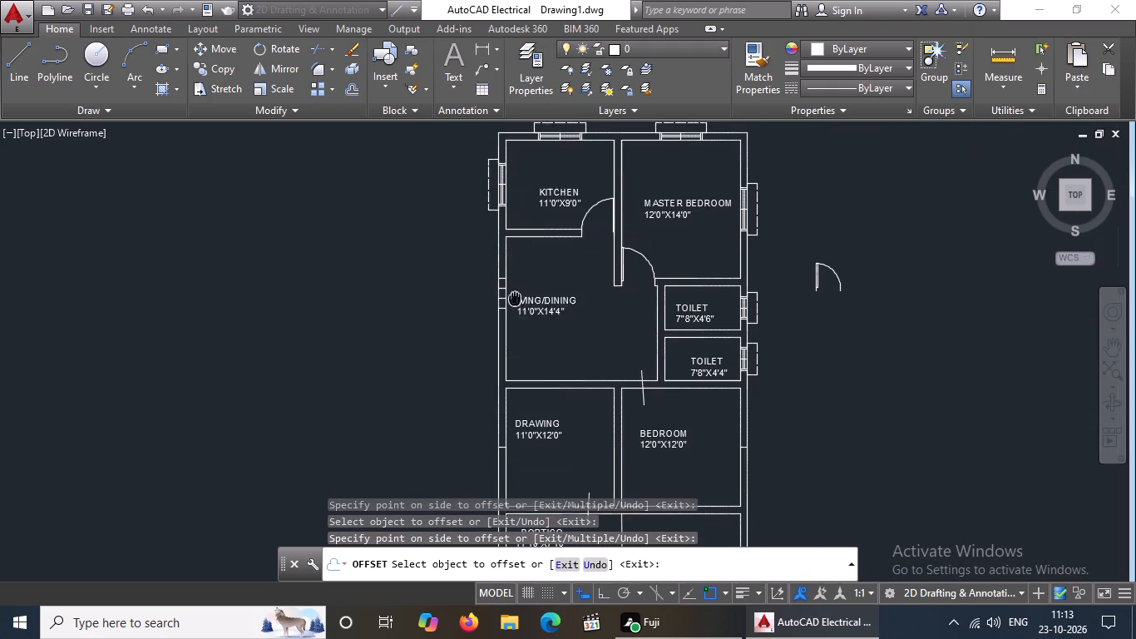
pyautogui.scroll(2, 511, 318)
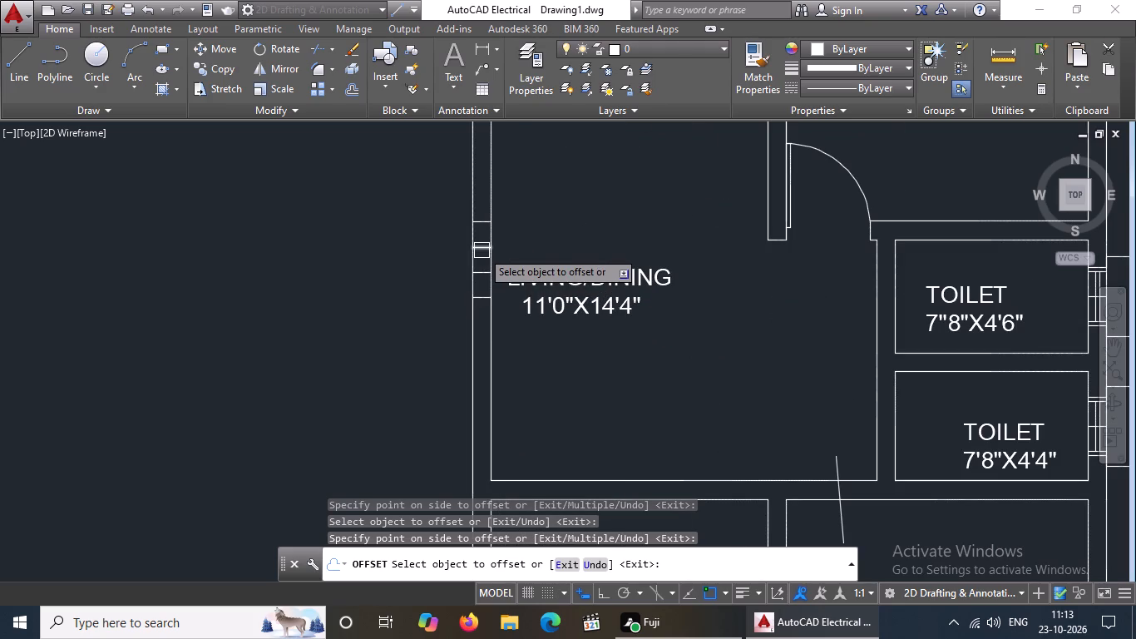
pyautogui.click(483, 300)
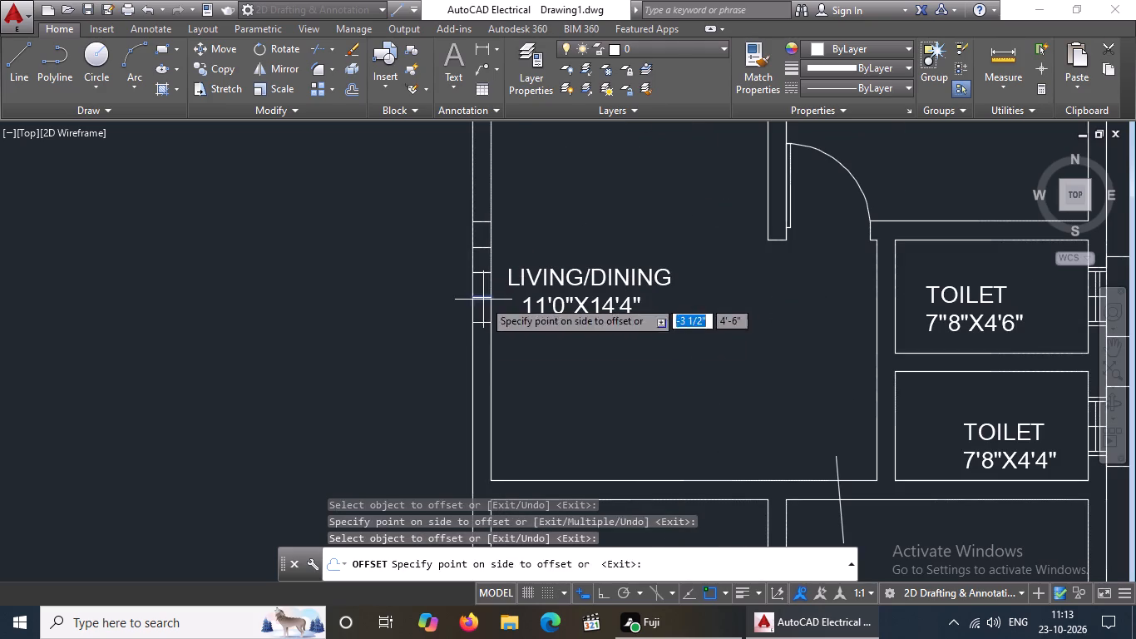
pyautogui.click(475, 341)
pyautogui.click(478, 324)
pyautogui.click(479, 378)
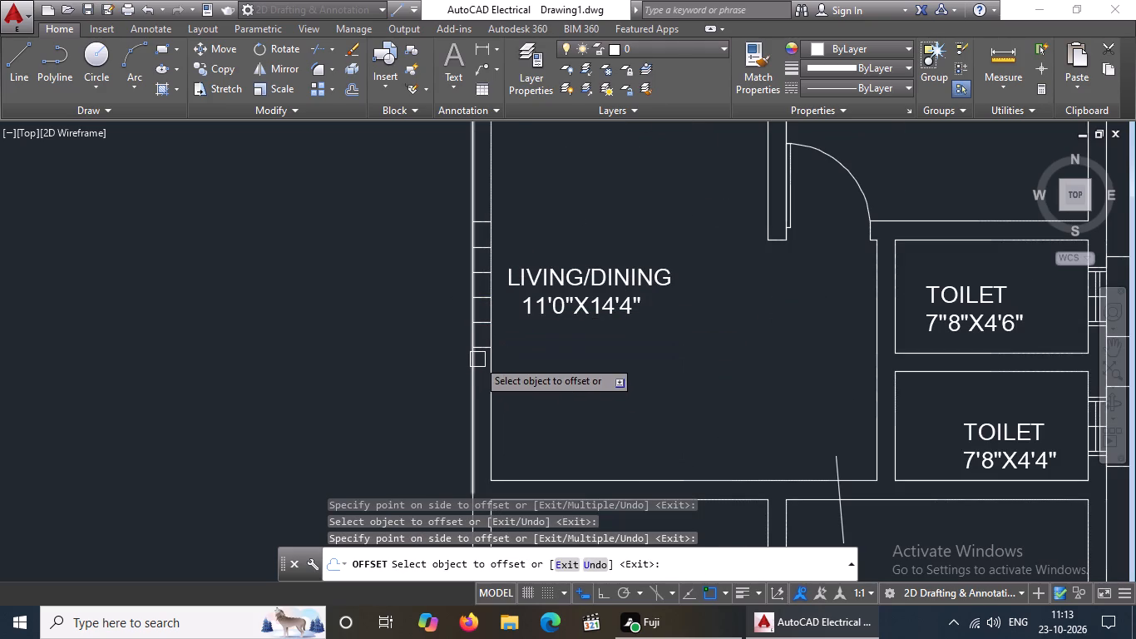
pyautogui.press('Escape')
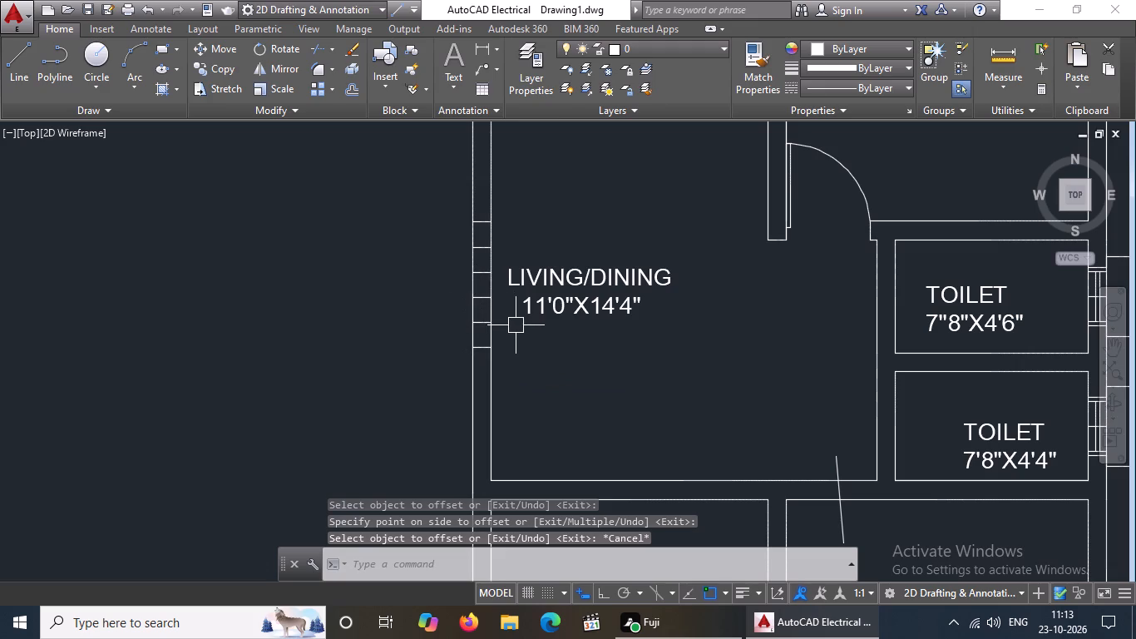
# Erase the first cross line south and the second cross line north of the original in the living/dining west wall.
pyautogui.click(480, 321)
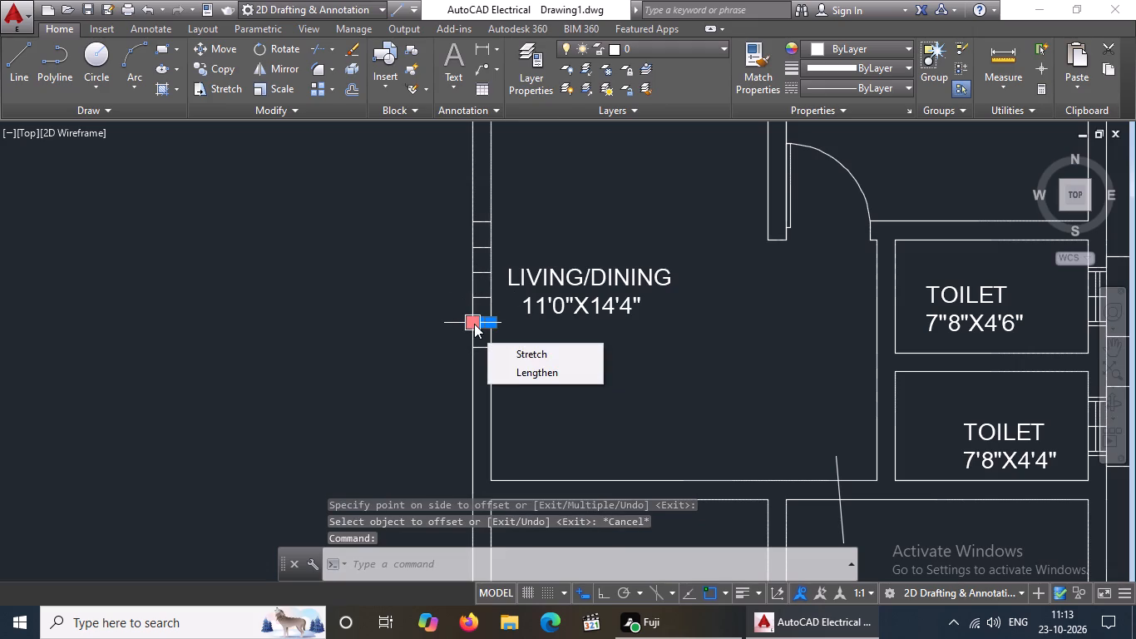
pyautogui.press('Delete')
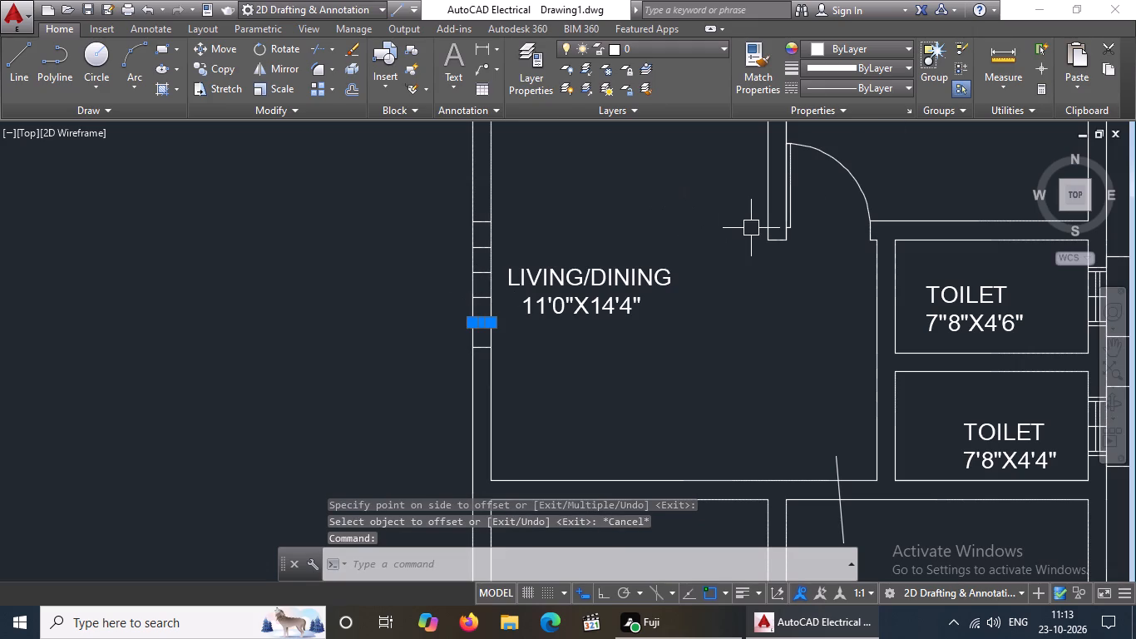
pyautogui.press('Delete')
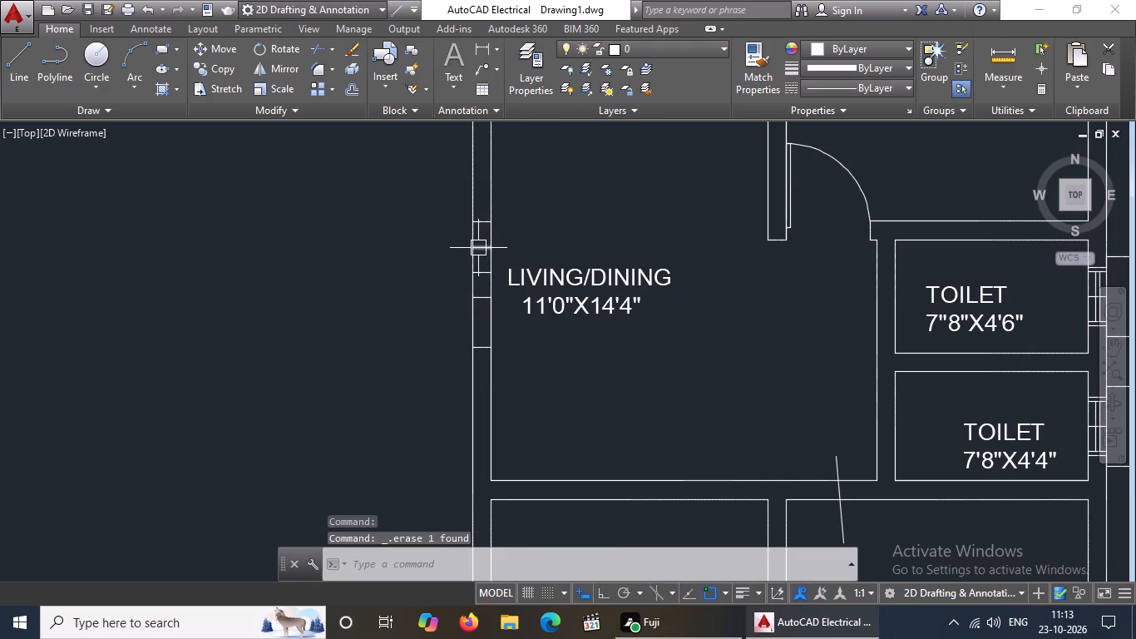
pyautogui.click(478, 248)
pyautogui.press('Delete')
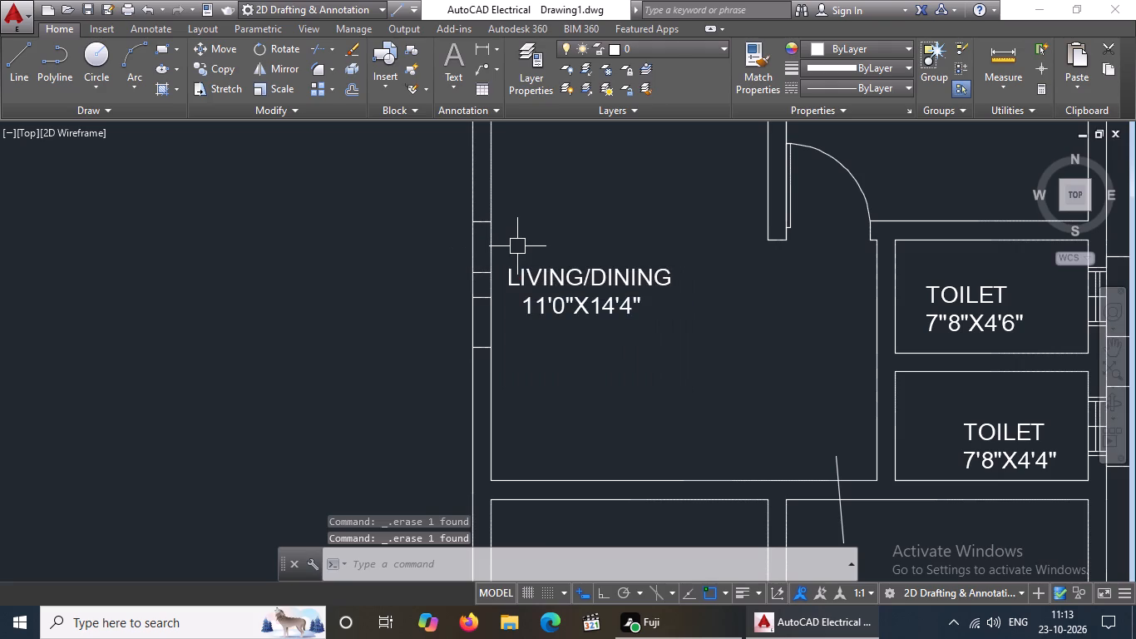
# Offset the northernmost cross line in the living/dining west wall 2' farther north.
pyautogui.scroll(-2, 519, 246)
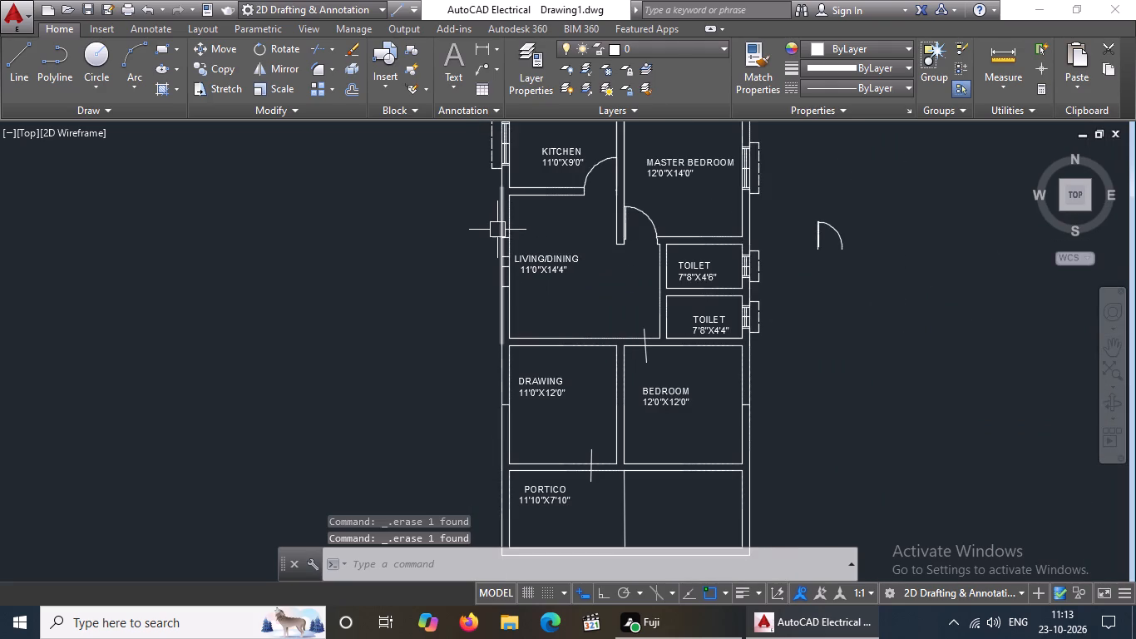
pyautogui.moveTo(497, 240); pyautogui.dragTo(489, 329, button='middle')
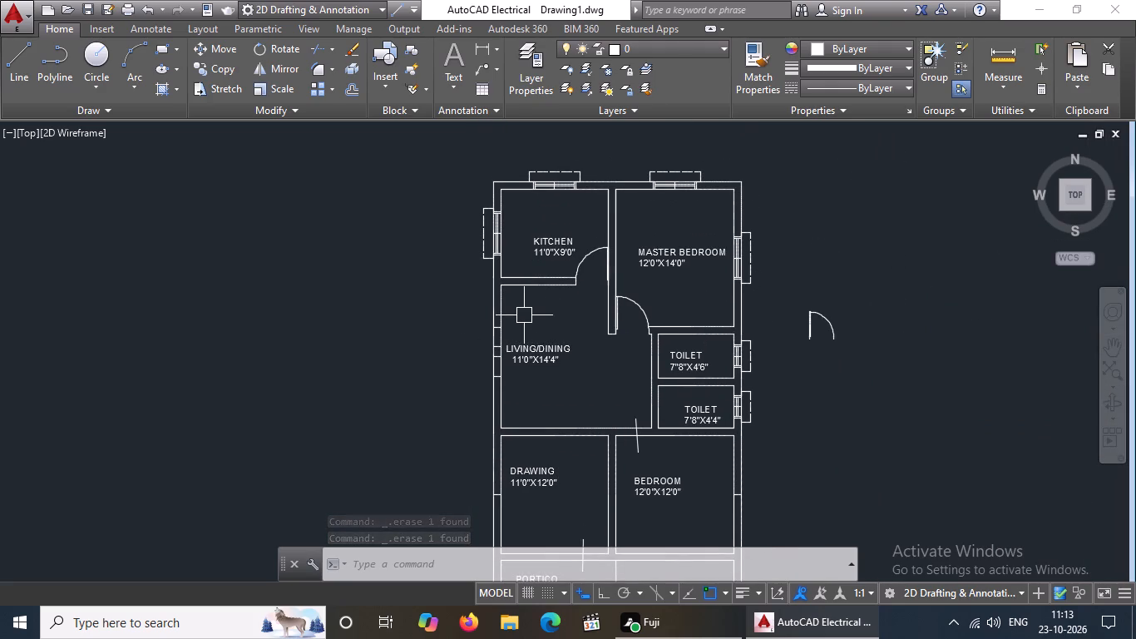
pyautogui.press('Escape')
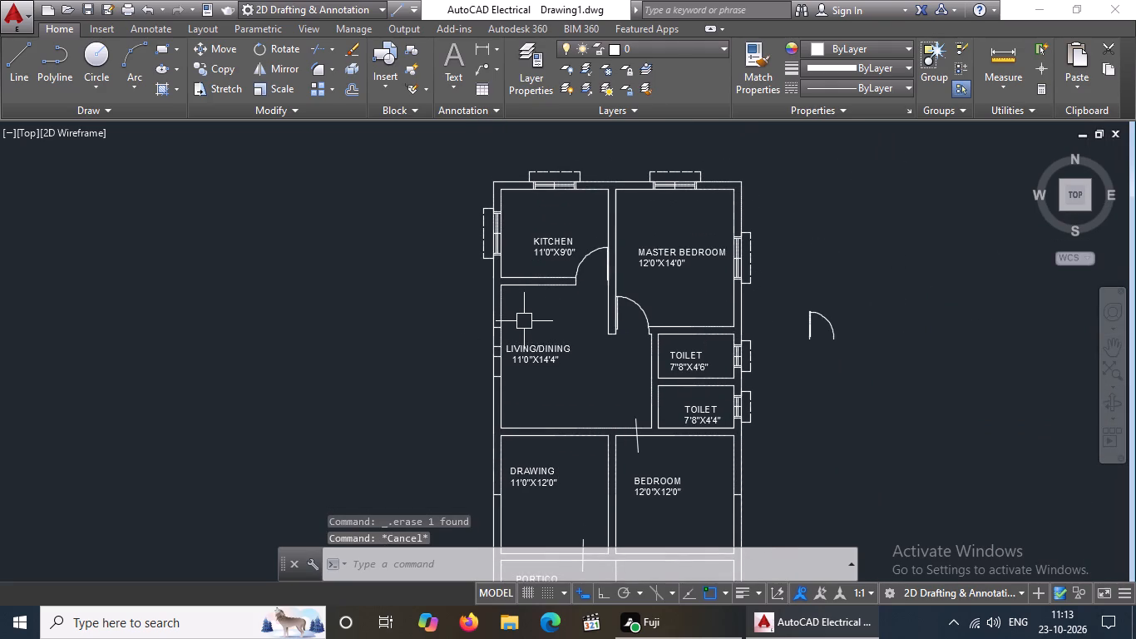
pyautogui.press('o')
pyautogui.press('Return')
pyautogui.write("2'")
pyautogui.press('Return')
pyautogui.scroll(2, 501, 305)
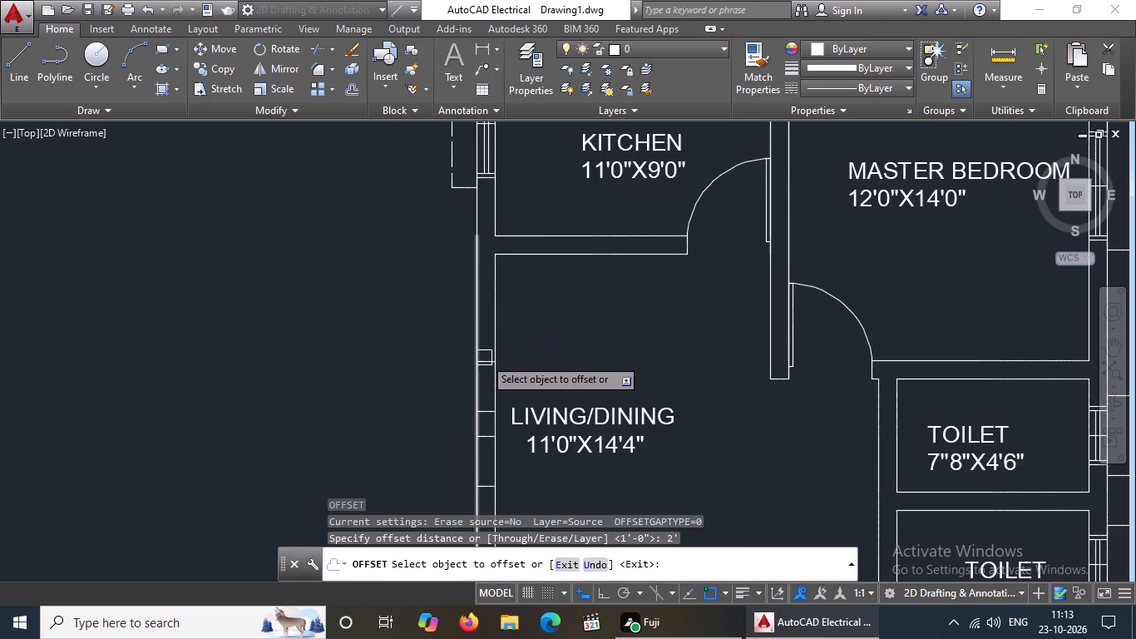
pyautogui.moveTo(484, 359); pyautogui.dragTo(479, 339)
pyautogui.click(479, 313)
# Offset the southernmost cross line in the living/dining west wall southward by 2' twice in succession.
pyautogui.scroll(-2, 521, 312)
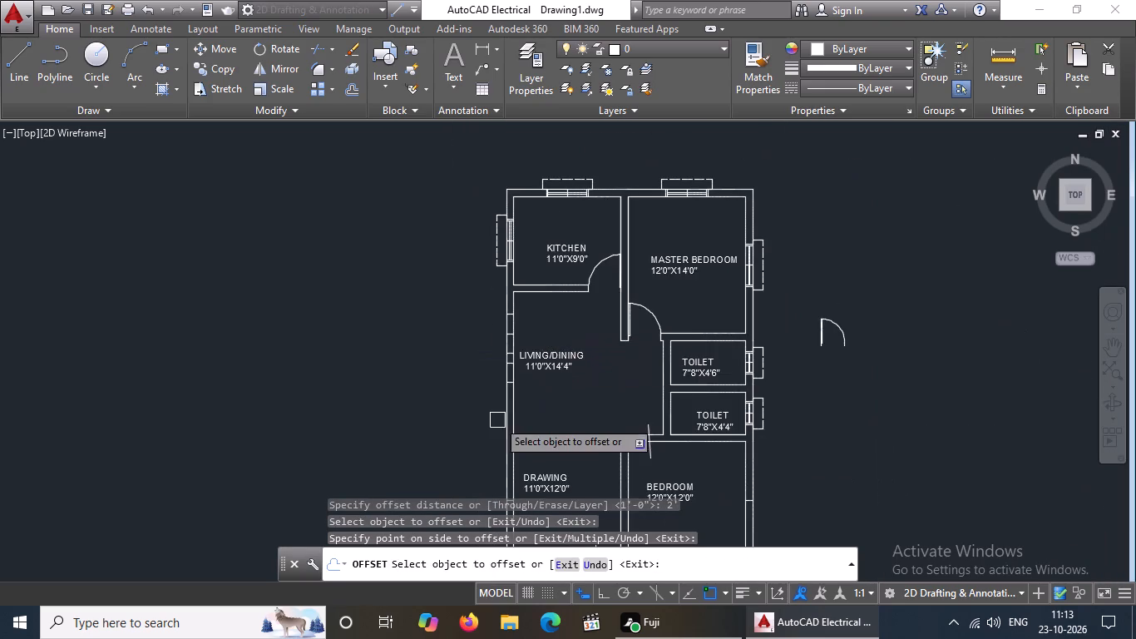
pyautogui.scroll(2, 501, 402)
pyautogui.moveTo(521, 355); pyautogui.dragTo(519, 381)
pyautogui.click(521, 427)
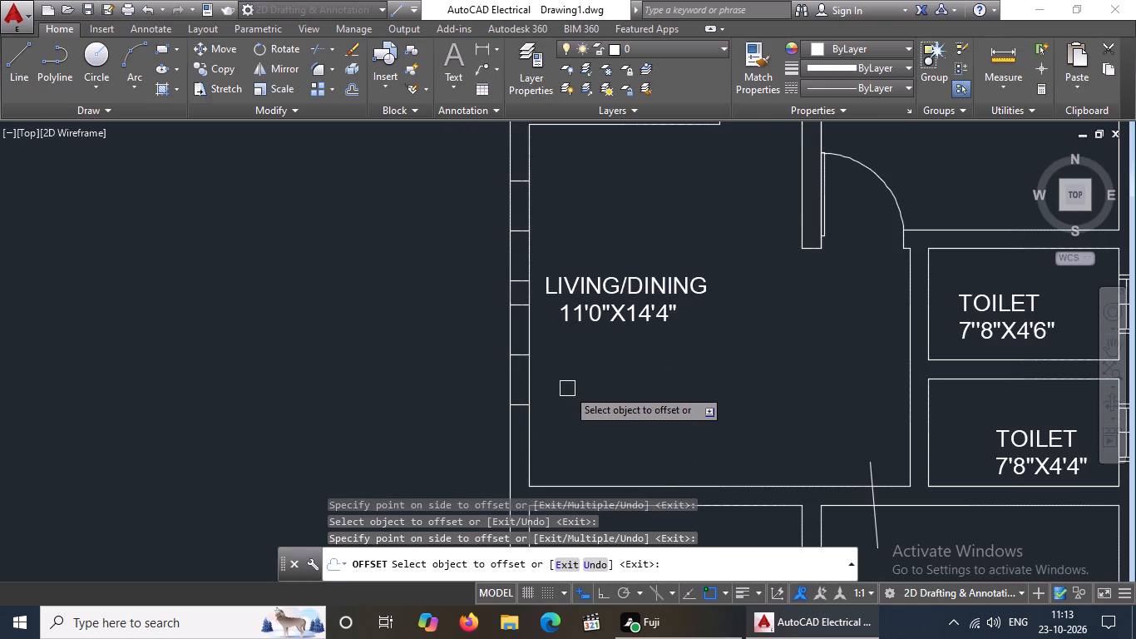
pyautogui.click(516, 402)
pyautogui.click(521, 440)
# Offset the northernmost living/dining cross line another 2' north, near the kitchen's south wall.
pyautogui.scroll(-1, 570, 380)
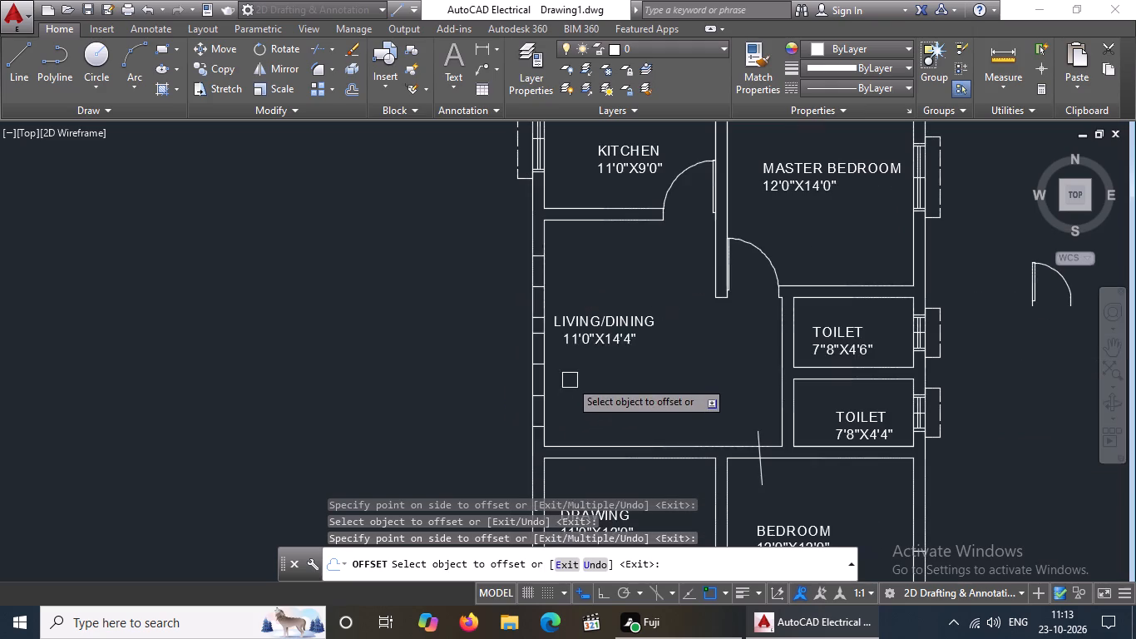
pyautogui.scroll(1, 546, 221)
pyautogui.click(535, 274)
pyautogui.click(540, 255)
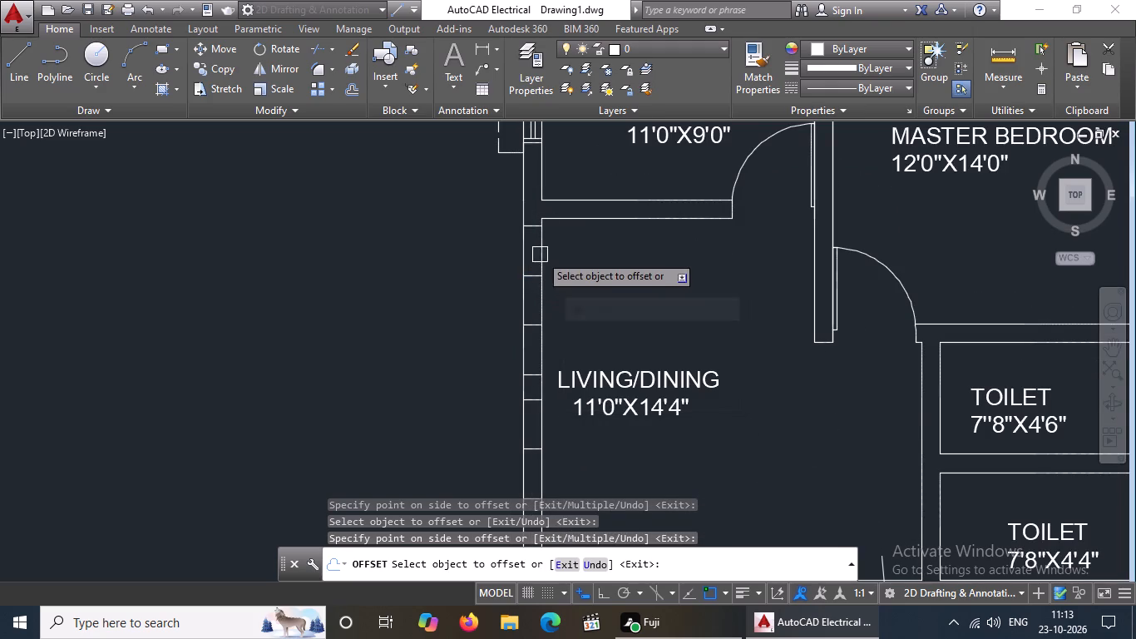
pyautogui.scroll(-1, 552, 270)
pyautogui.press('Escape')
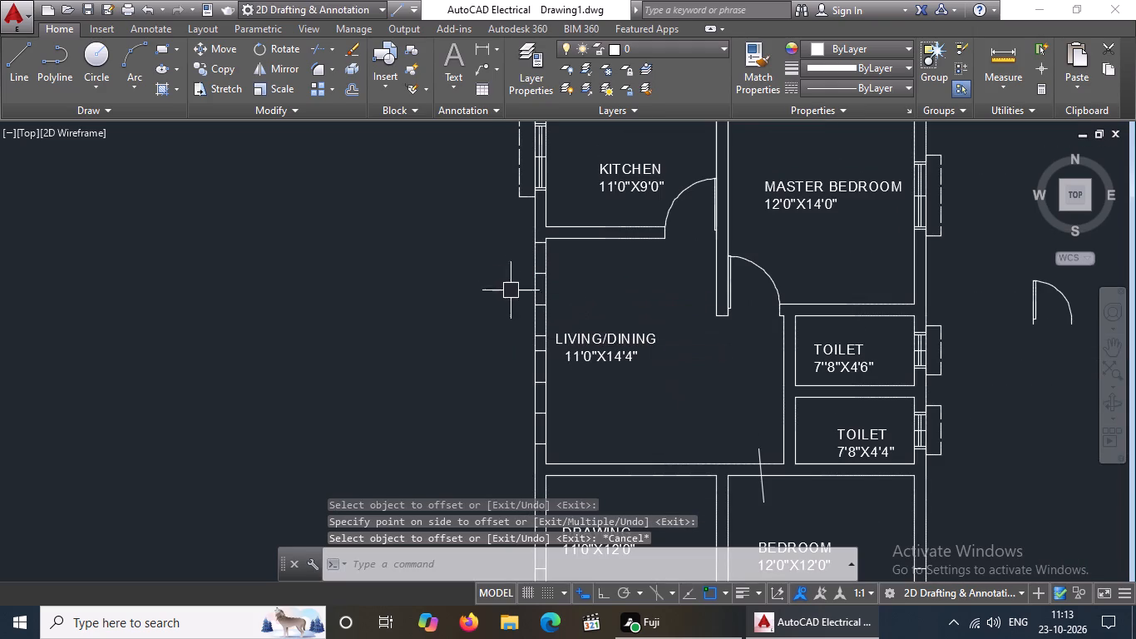
# Erase all the cross lines, including the original one, from the living/dining room's west wall.
pyautogui.click(498, 246)
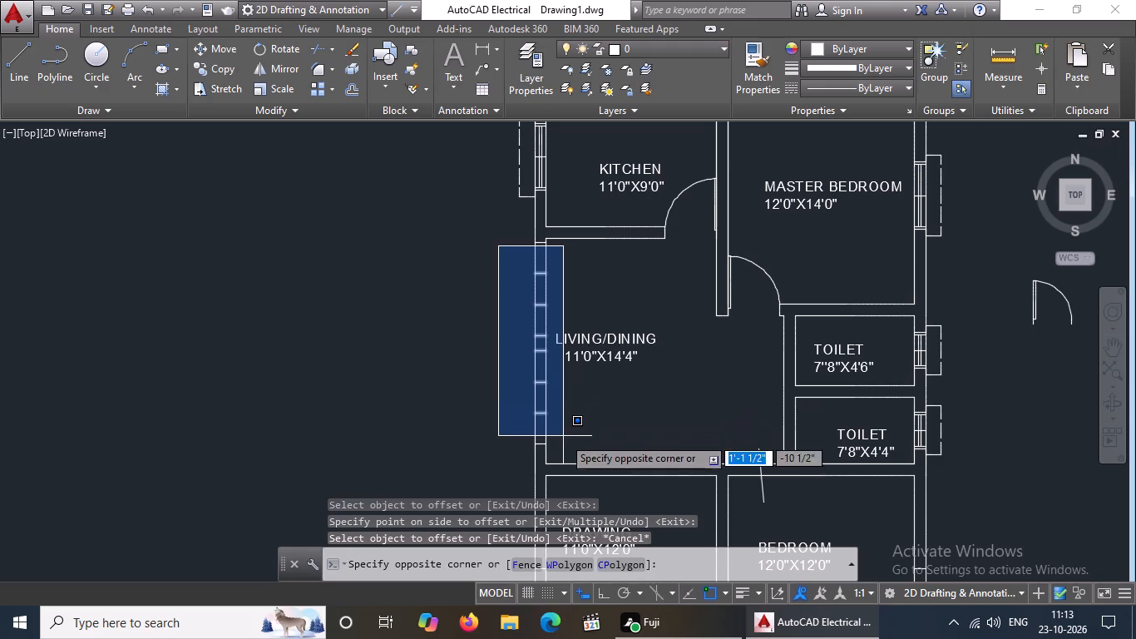
pyautogui.click(563, 452)
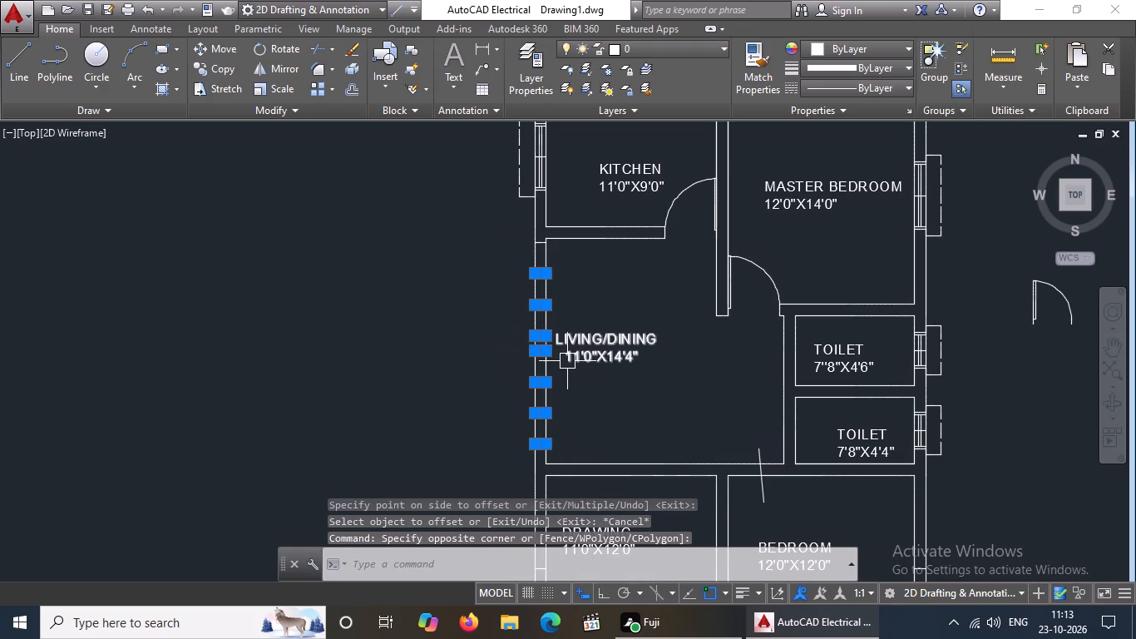
pyautogui.press('Delete')
pyautogui.scroll(3, 544, 245)
pyautogui.click(516, 235)
pyautogui.press('Delete')
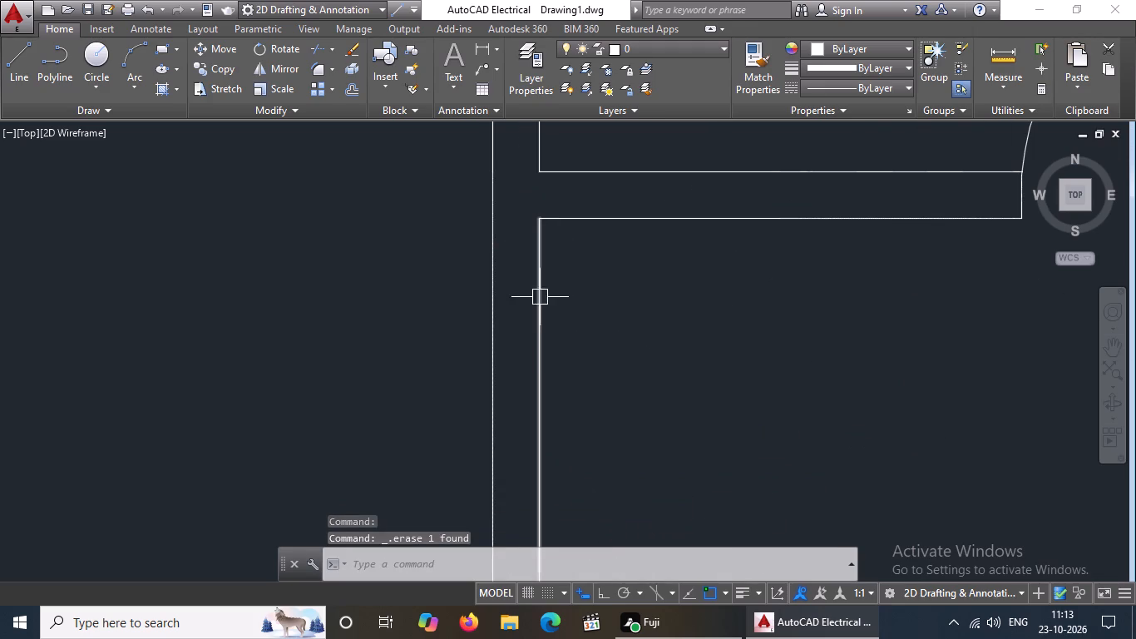
pyautogui.click(533, 305)
pyautogui.scroll(-4, 560, 290)
pyautogui.press('Escape')
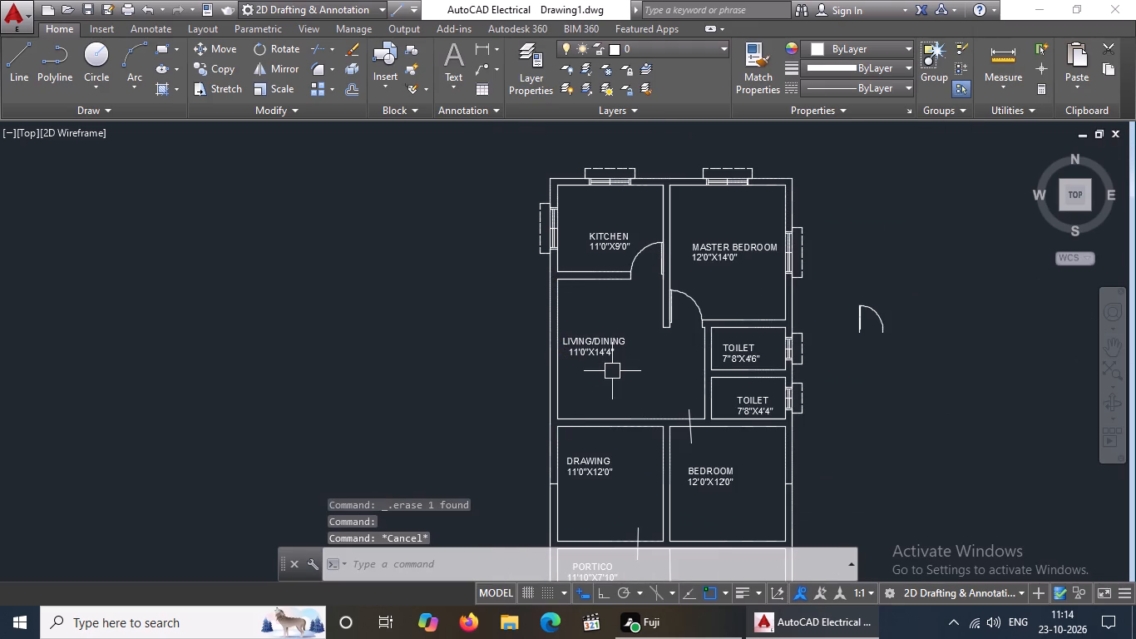
# Draw a 9" line straight across the living/dining room's west wall at the midpoint of its inner face.
pyautogui.click(11, 63)
pyautogui.scroll(2, 577, 361)
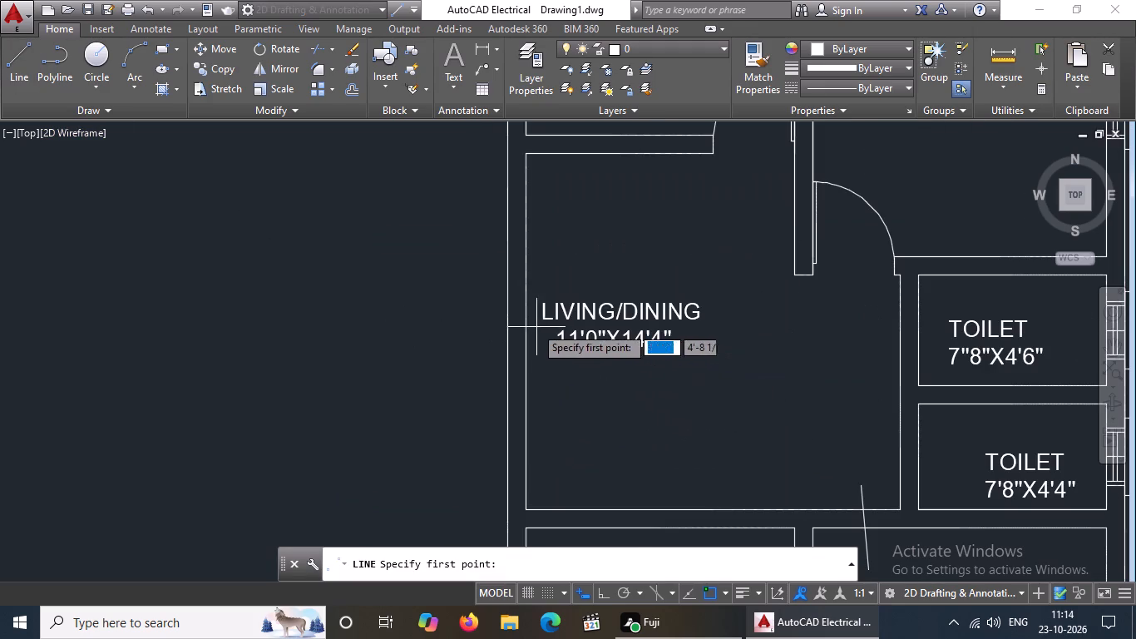
pyautogui.moveTo(526, 332); pyautogui.dragTo(483, 339)
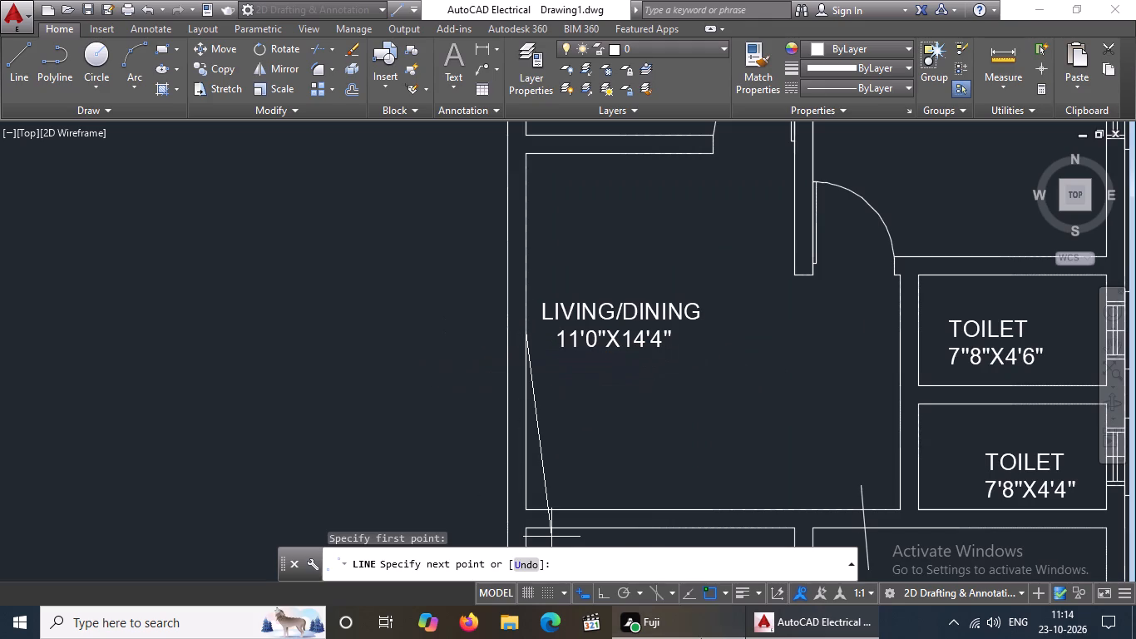
pyautogui.click(607, 591)
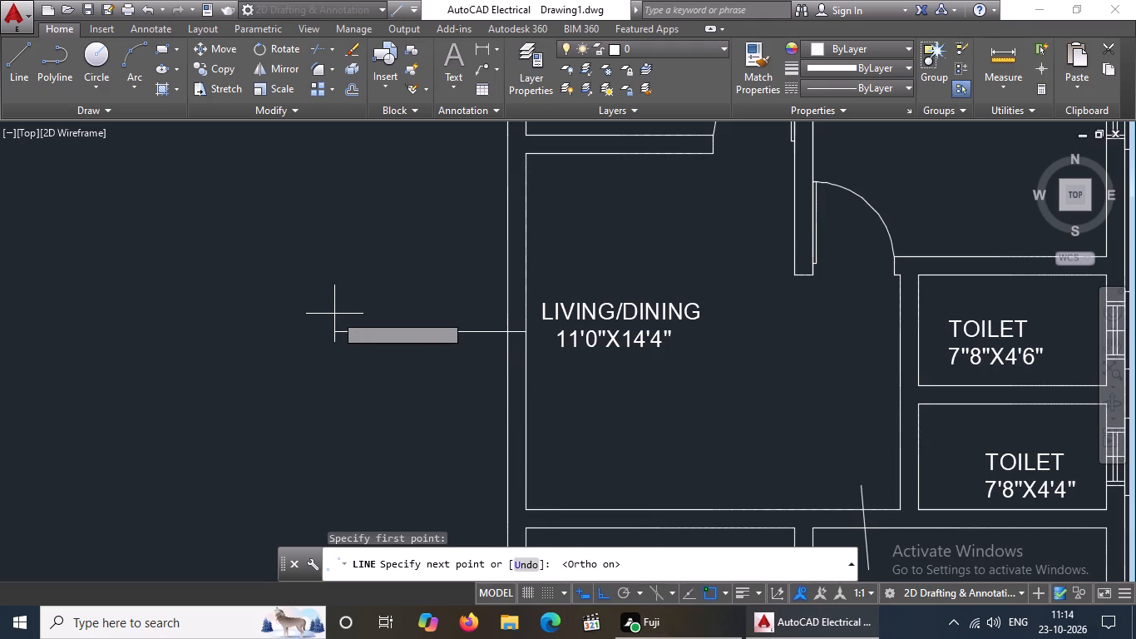
pyautogui.press('9')
pyautogui.hotkey('shift', '"')
pyautogui.press('Return')
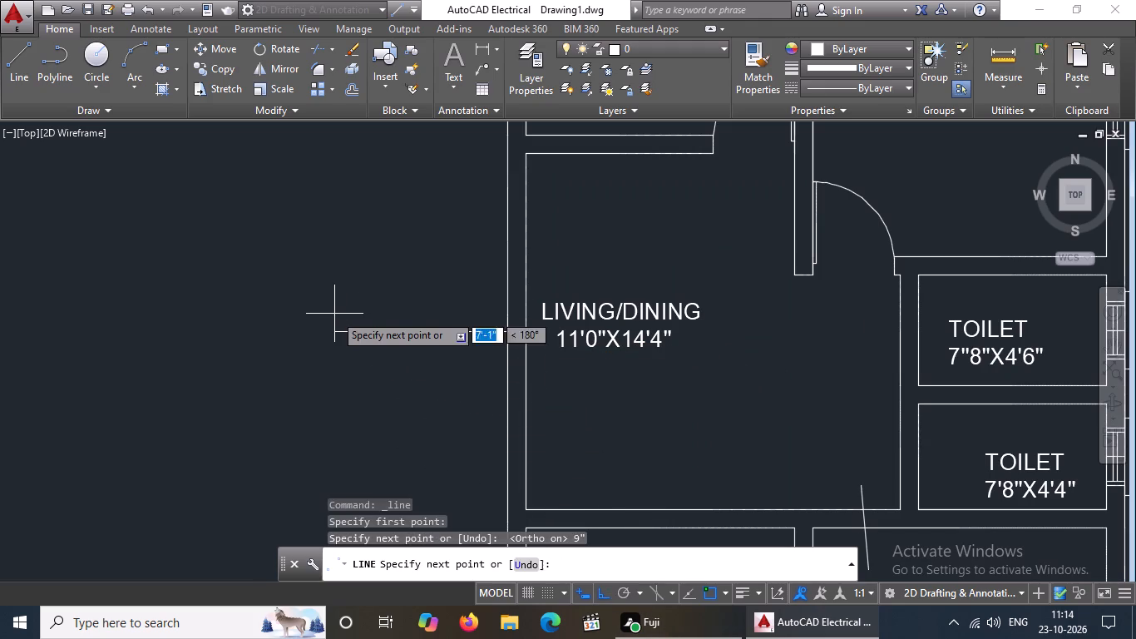
pyautogui.press('Return')
pyautogui.press('Escape')
# Offset the cross line in the living/dining west wall by 2' to the north and to the south.
pyautogui.press('o')
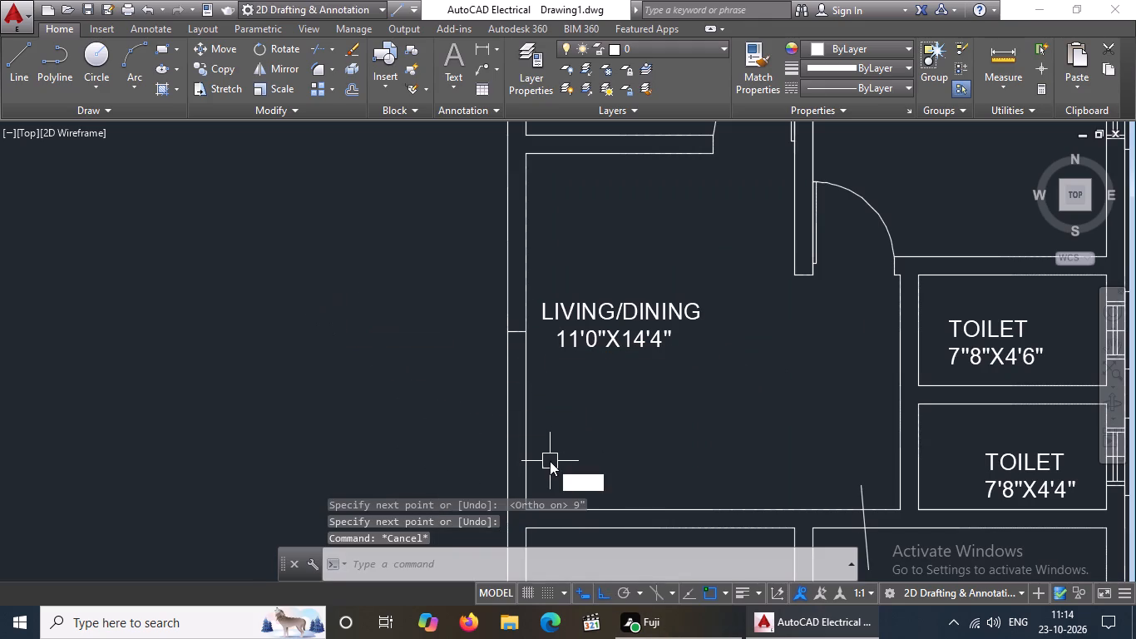
pyautogui.press('Return')
pyautogui.write("2'")
pyautogui.press('Return')
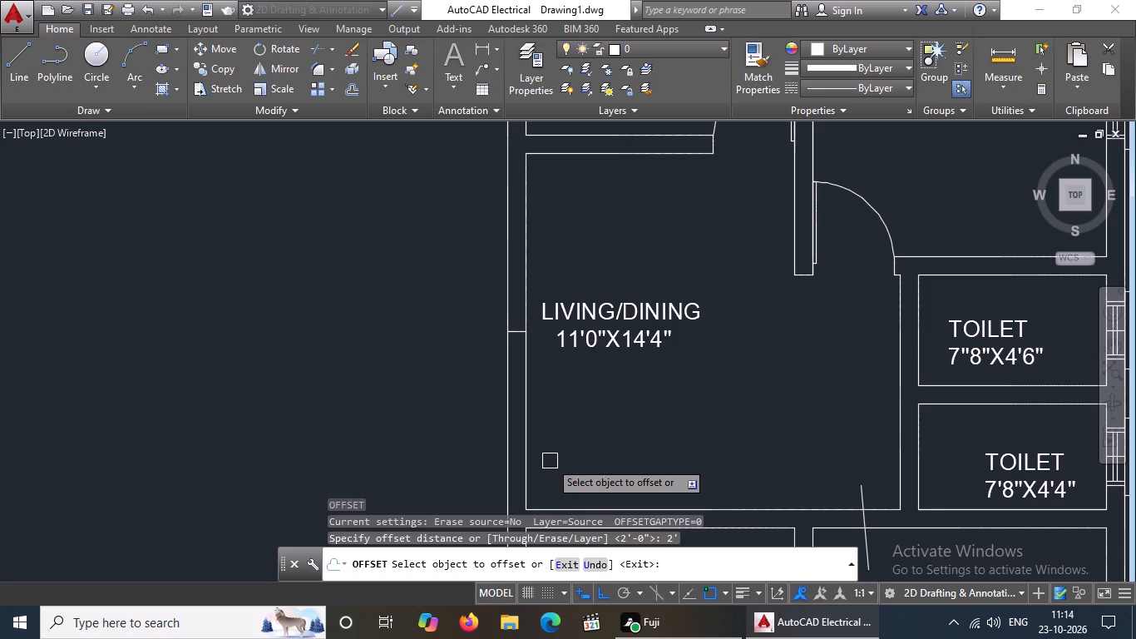
pyautogui.scroll(2, 502, 299)
pyautogui.click(529, 379)
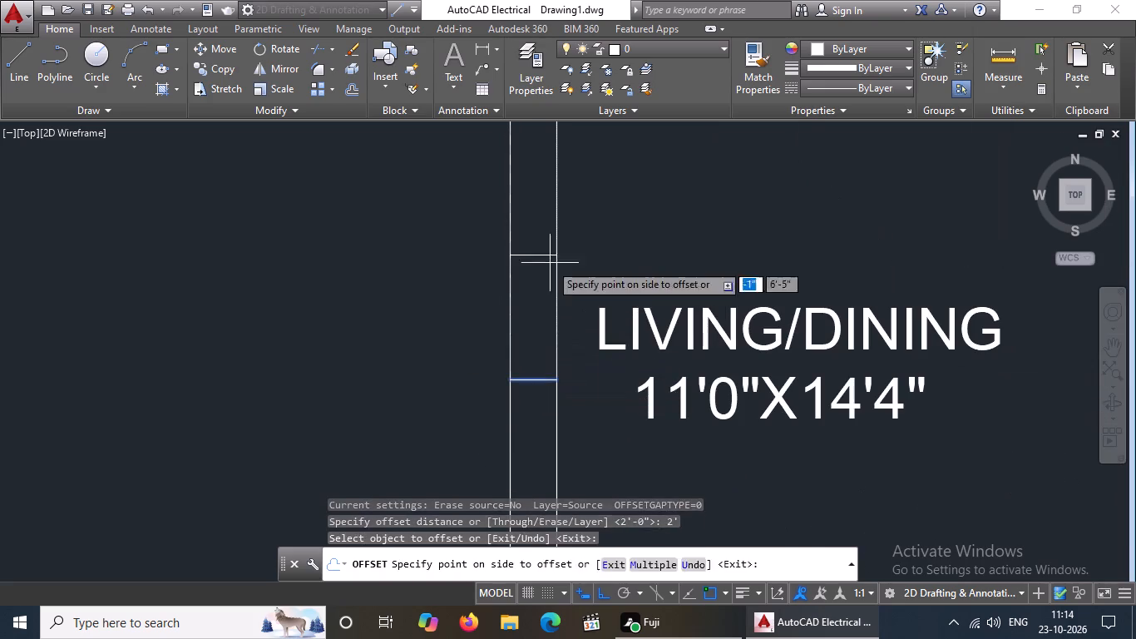
pyautogui.click(550, 263)
pyautogui.click(536, 378)
pyautogui.click(527, 446)
# Offset the northernmost cross line in the living/dining west wall northward by 2' twice in succession.
pyautogui.scroll(-2, 541, 404)
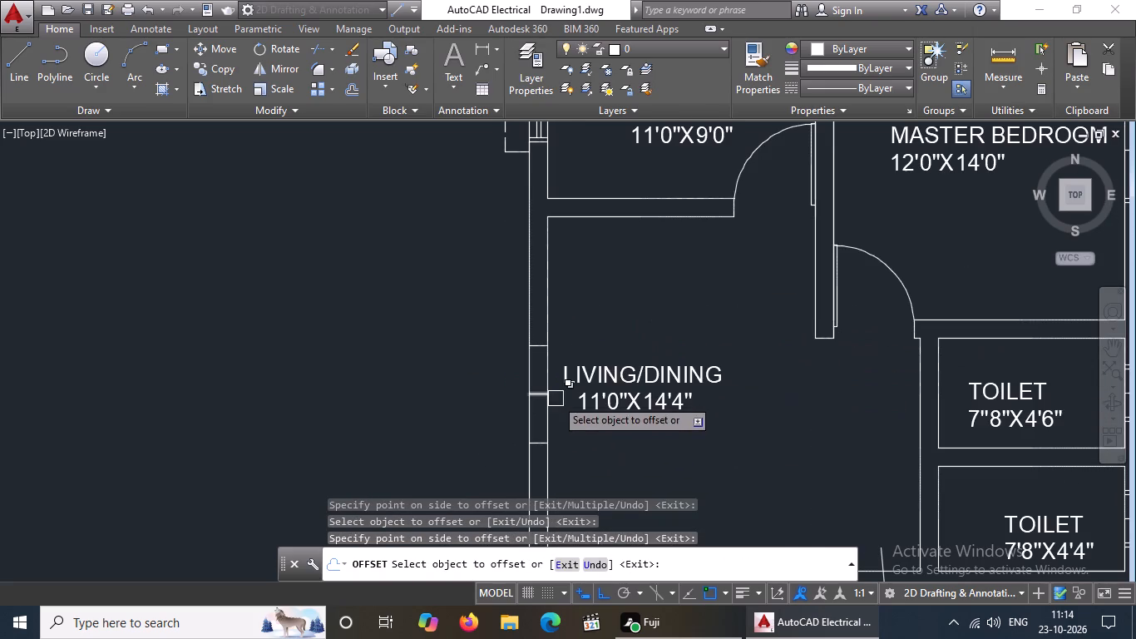
pyautogui.click(537, 344)
pyautogui.click(537, 315)
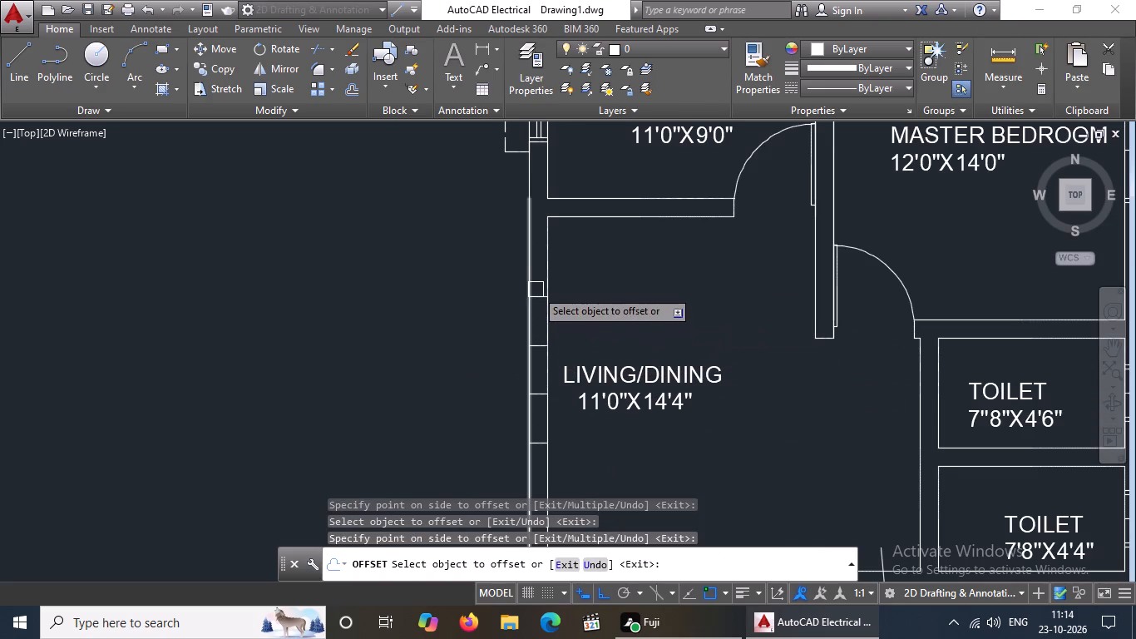
pyautogui.click(540, 295)
pyautogui.click(543, 279)
pyautogui.scroll(-1, 550, 298)
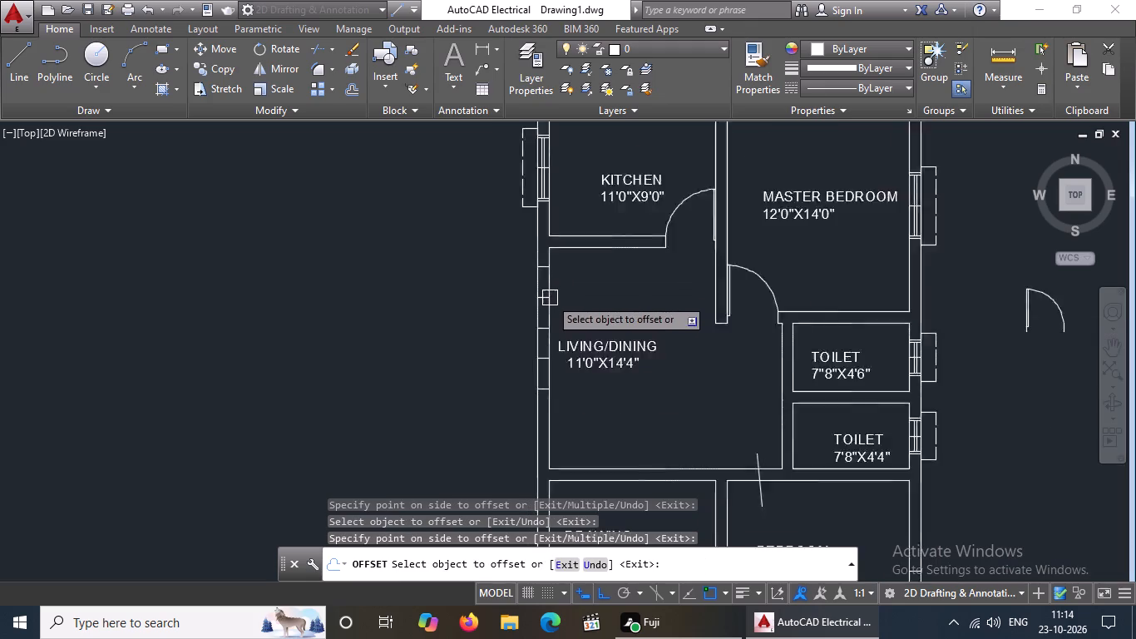
# Offset the southernmost cross line in the living/dining west wall southward by 2' twice in succession.
pyautogui.scroll(-1, 550, 298)
pyautogui.scroll(3, 544, 368)
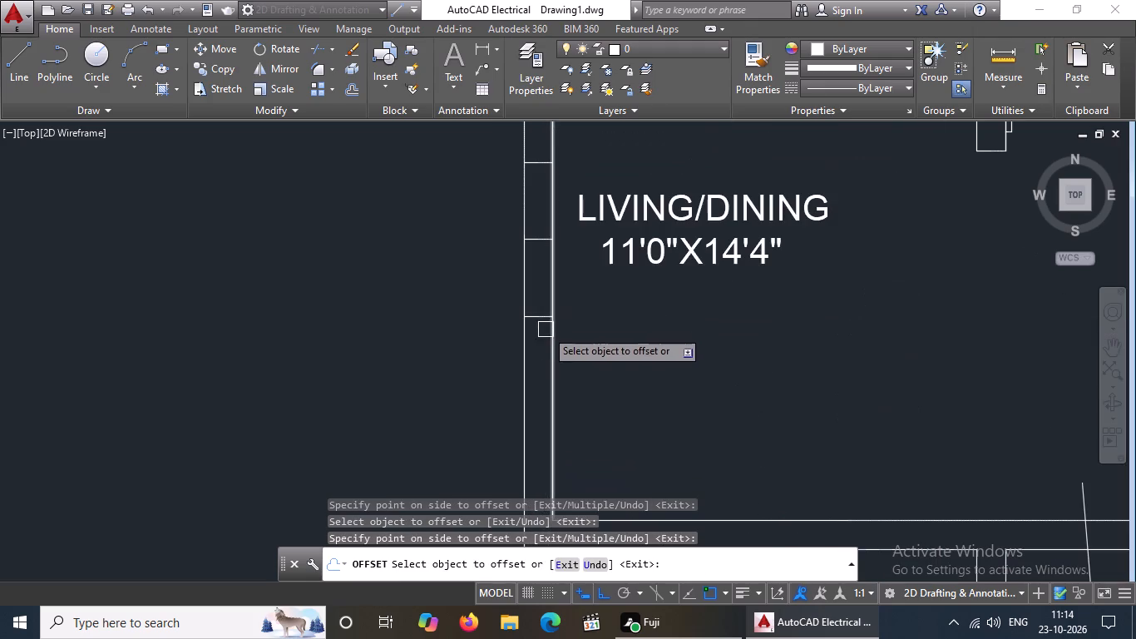
pyautogui.click(540, 319)
pyautogui.click(537, 377)
pyautogui.moveTo(537, 393); pyautogui.dragTo(537, 402)
pyautogui.click(537, 436)
pyautogui.scroll(-2, 575, 397)
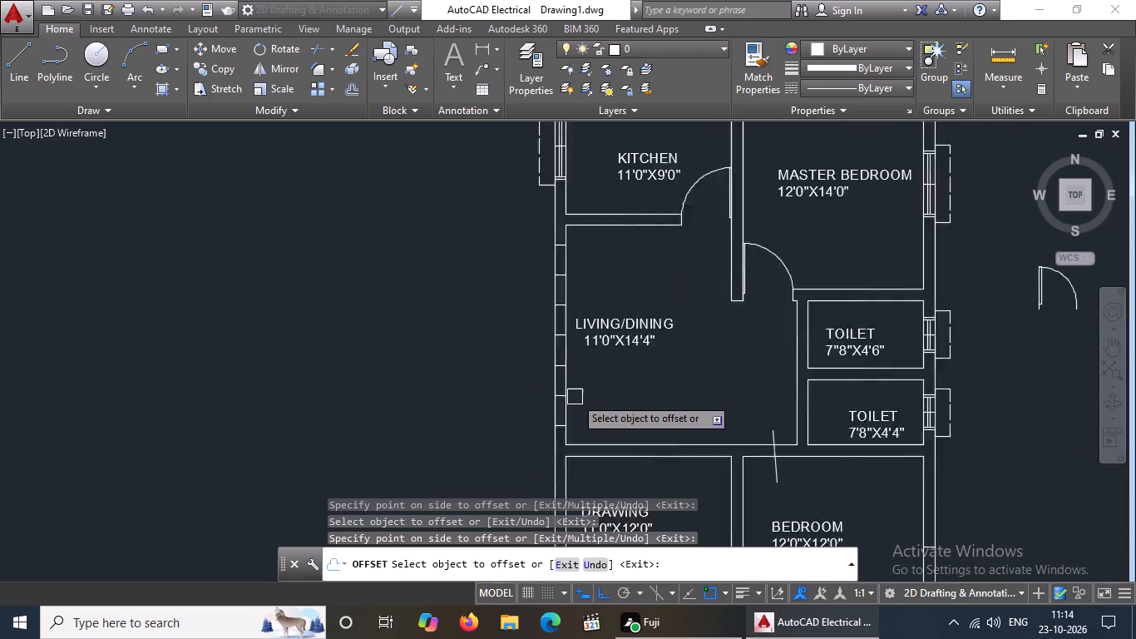
pyautogui.scroll(-1, 575, 397)
pyautogui.press('Escape')
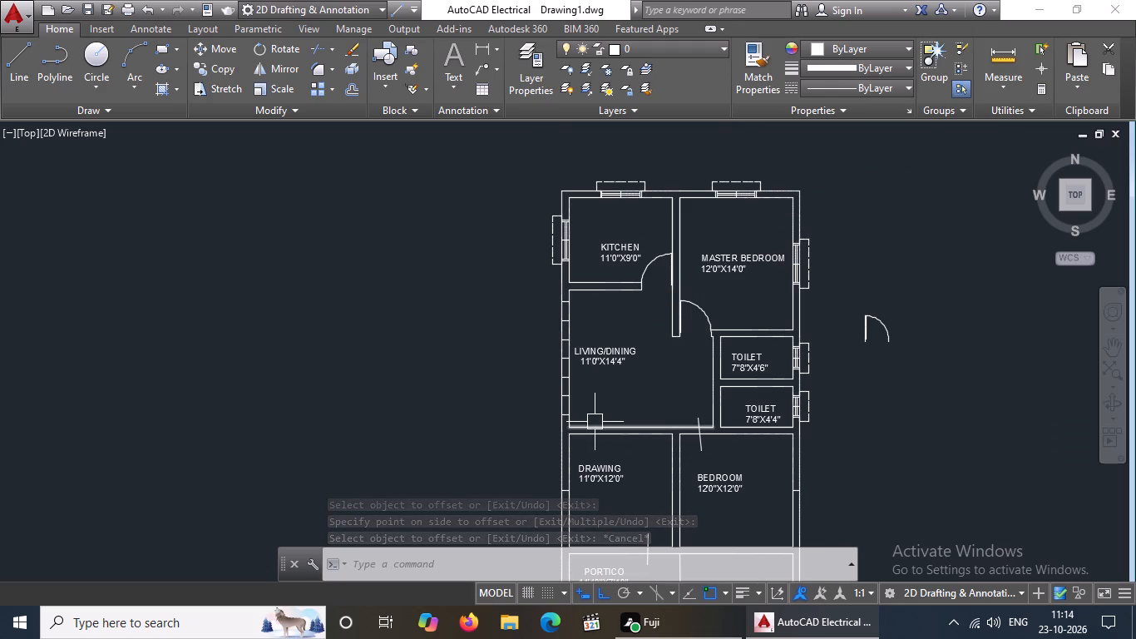
pyautogui.press('Escape')
# Draw a 4' centre line for the southern living/dining window, joining the midpoints of its two end cross lines.
pyautogui.press('l')
pyautogui.press('Return')
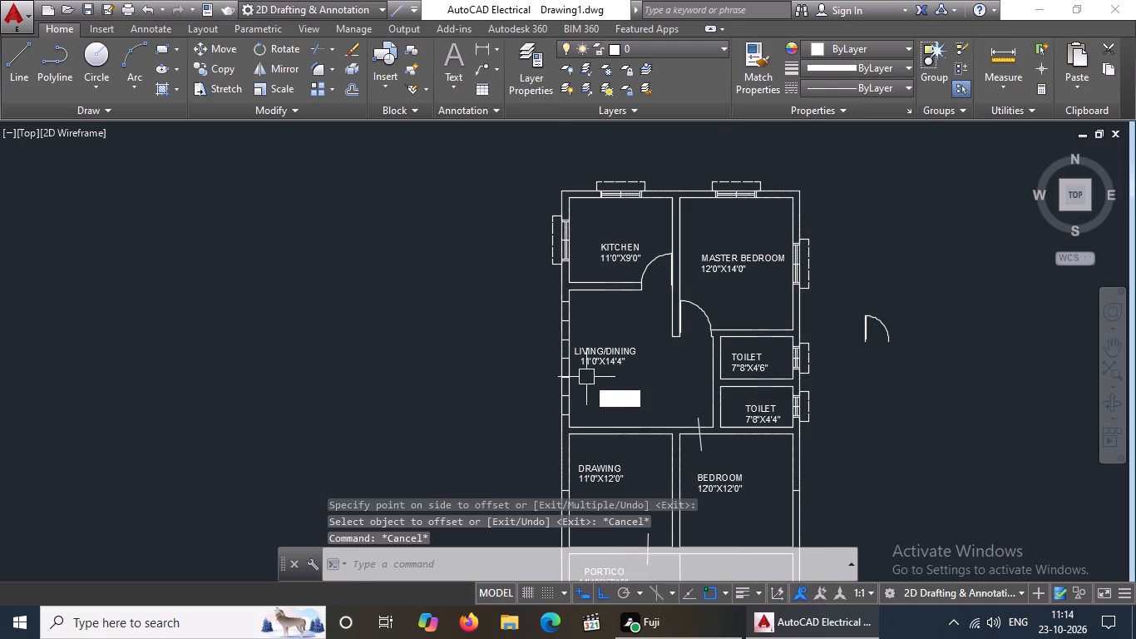
pyautogui.scroll(3, 557, 421)
pyautogui.click(576, 401)
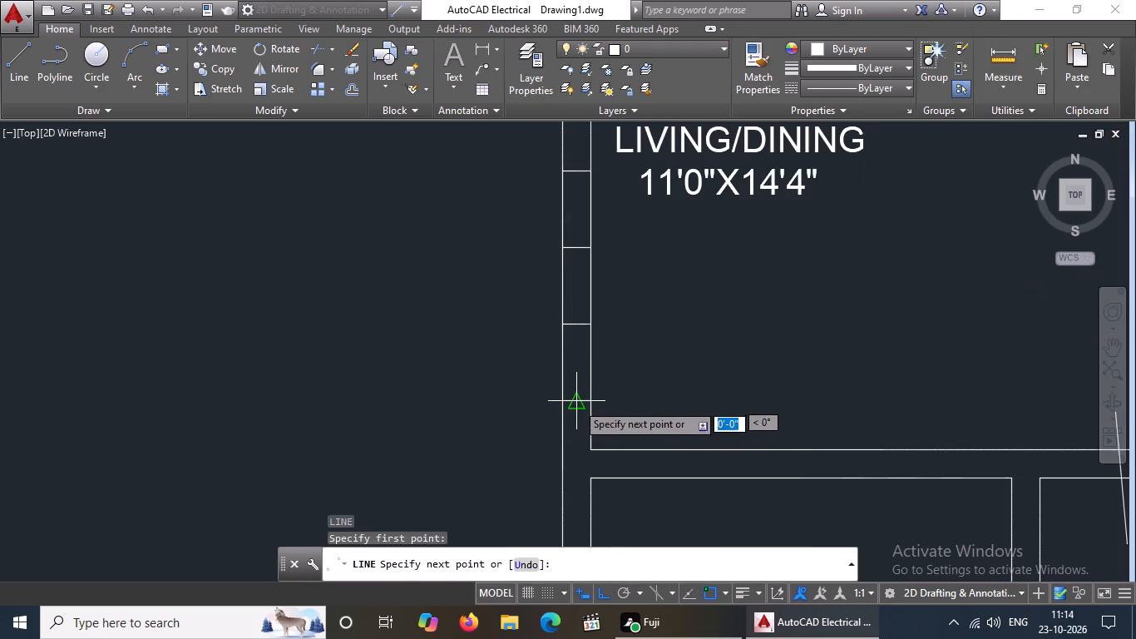
pyautogui.click(576, 246)
pyautogui.scroll(-2, 581, 262)
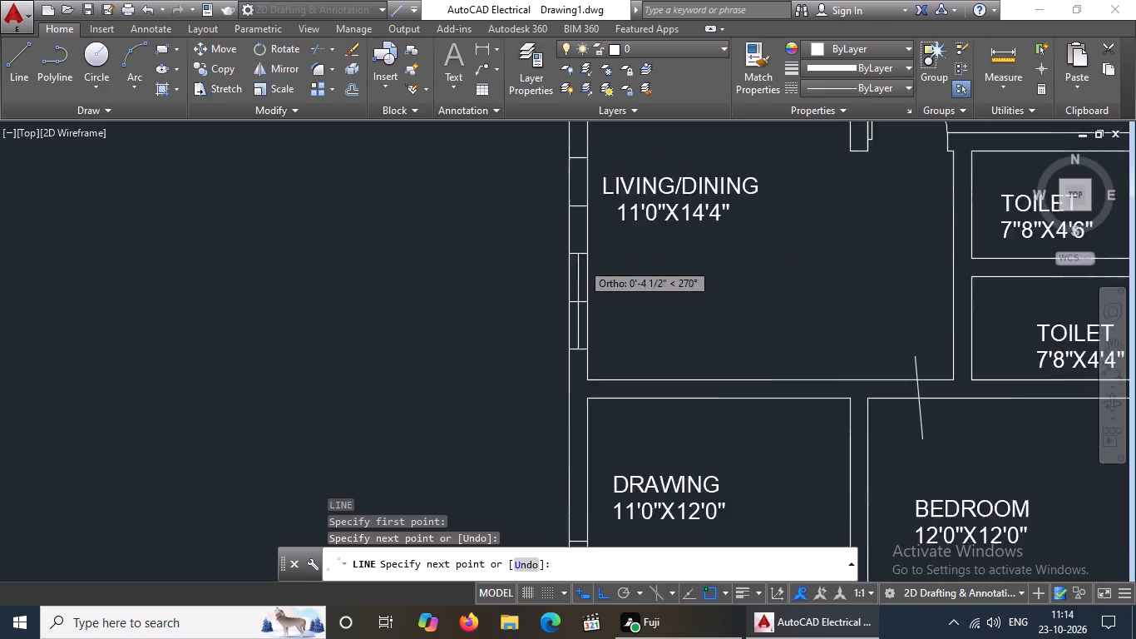
pyautogui.moveTo(590, 277); pyautogui.dragTo(574, 407, button='middle')
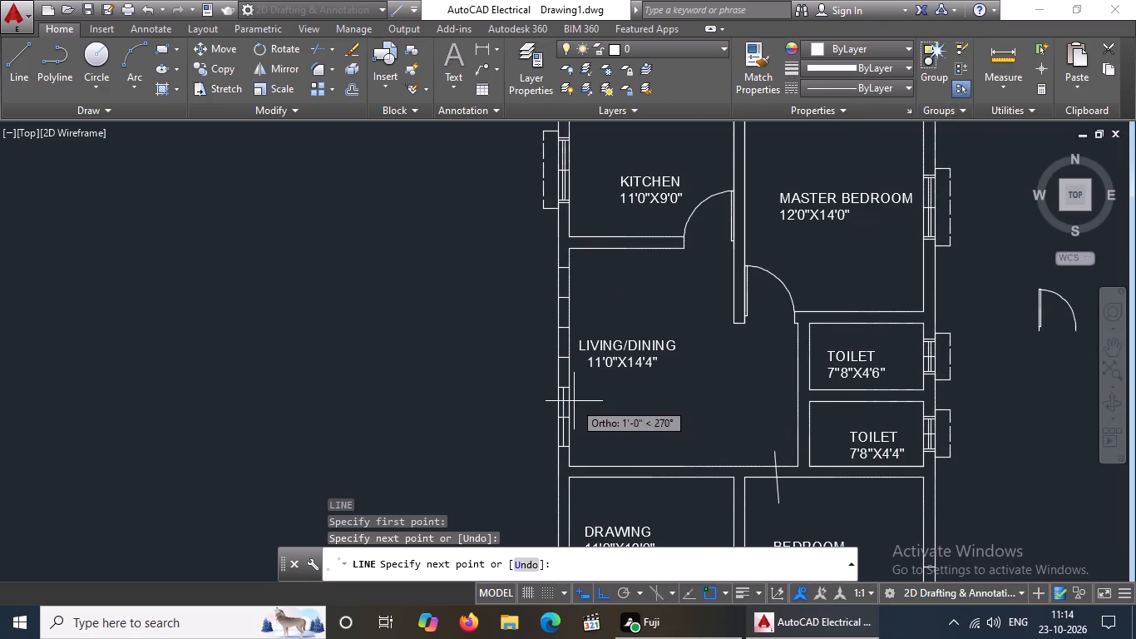
pyautogui.press('Escape')
# Draw a 4' centre line for the northern living/dining window between the midpoints of its end cross lines.
pyautogui.press('l')
pyautogui.press('Return')
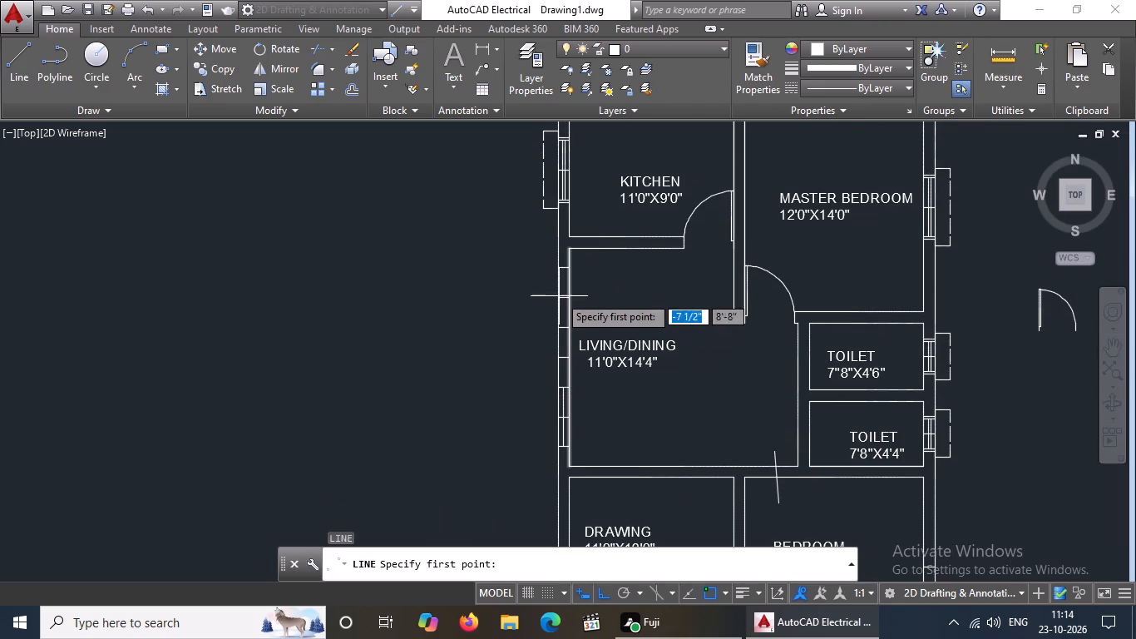
pyautogui.scroll(2, 562, 273)
pyautogui.click(559, 260)
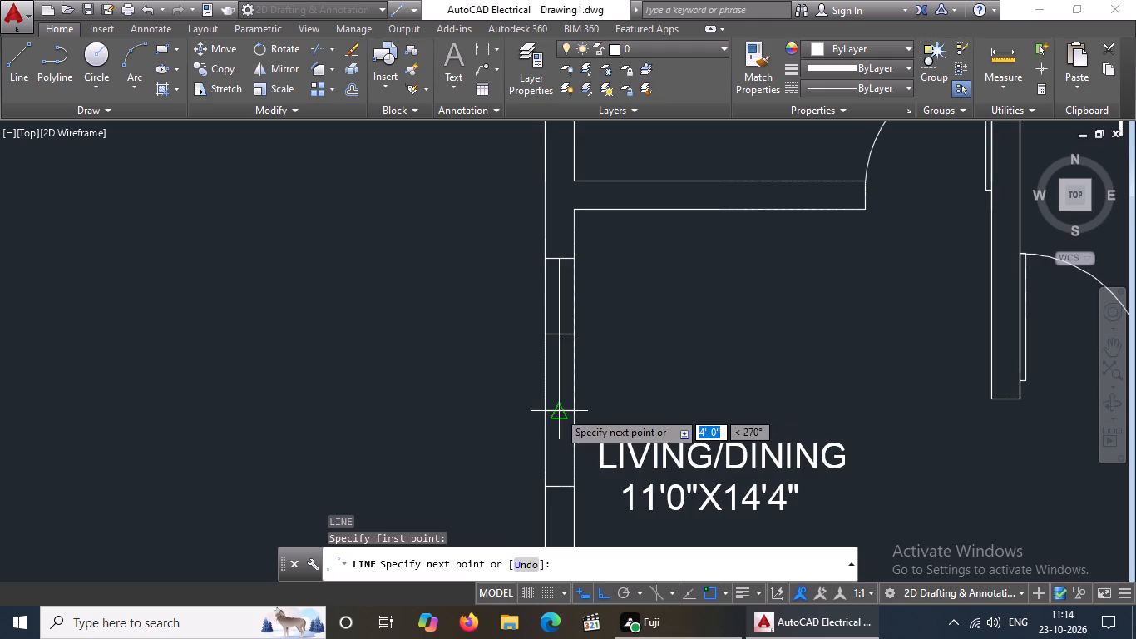
pyautogui.click(558, 411)
pyautogui.scroll(-4, 556, 391)
pyautogui.press('Escape')
# Erase the middle cross line in the wall stretch between the two living/dining windows.
pyautogui.scroll(3, 575, 406)
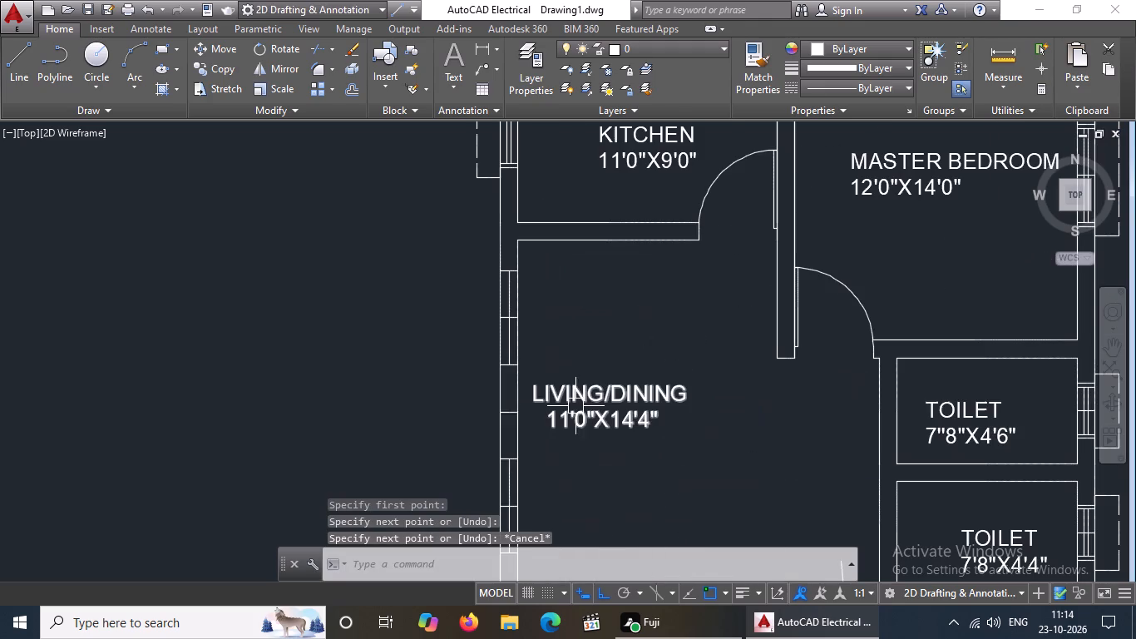
pyautogui.moveTo(462, 388); pyautogui.dragTo(513, 412)
pyautogui.click(542, 429)
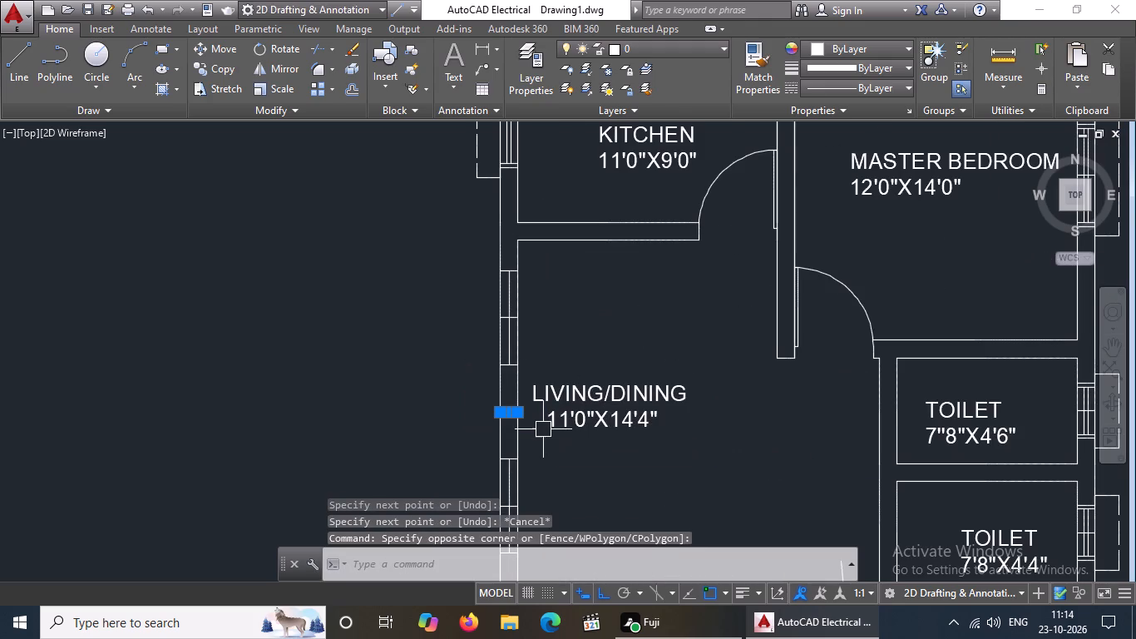
pyautogui.press('Delete')
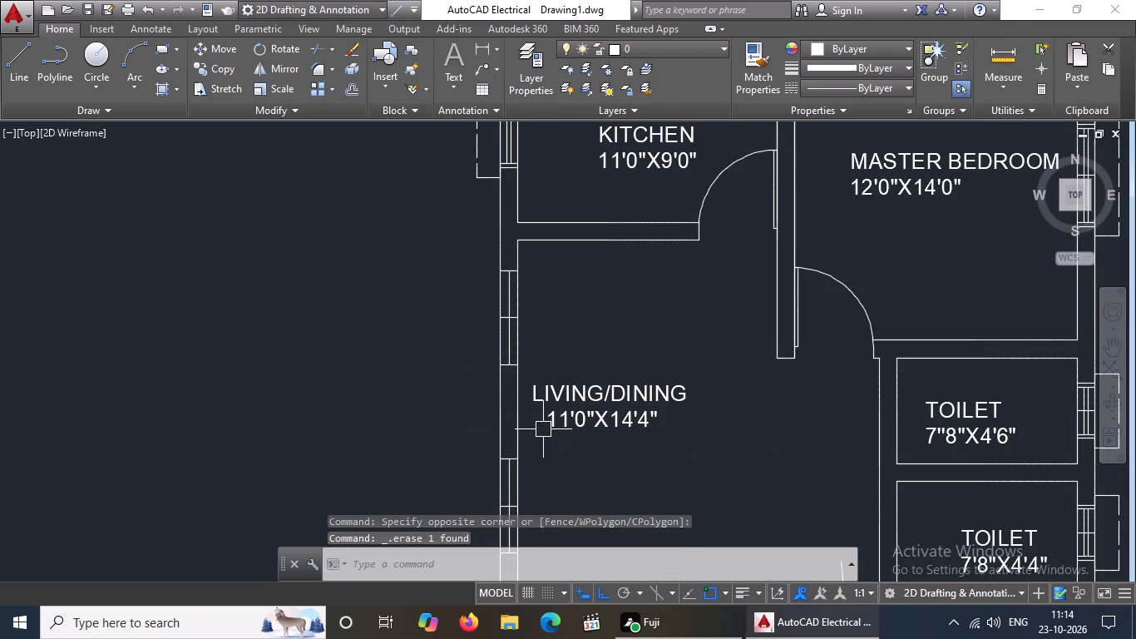
pyautogui.press('Escape')
# Offset the northern living/dining window's centre line by 1" to both the west and the east.
pyautogui.press('o')
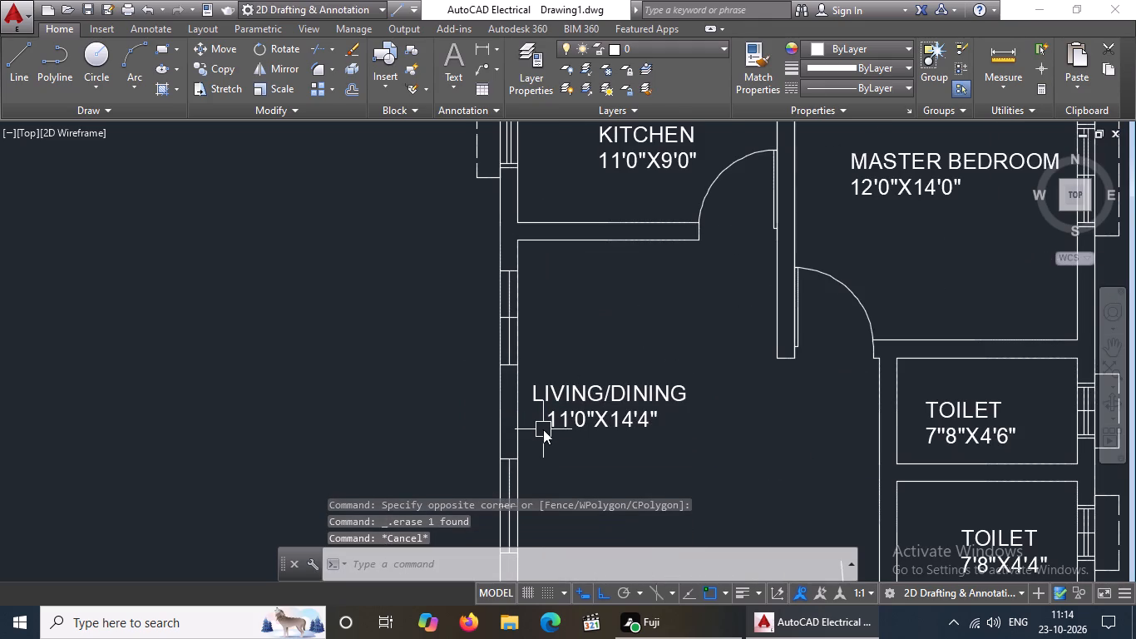
pyautogui.press('Return')
pyautogui.write('1"')
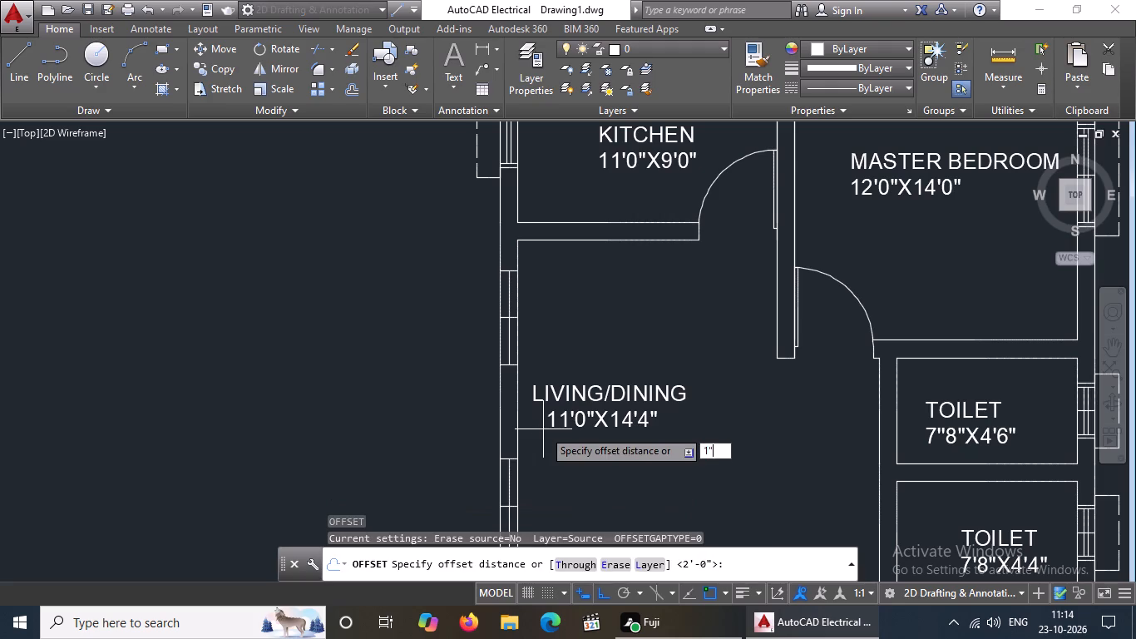
pyautogui.press('Return')
pyautogui.scroll(3, 464, 285)
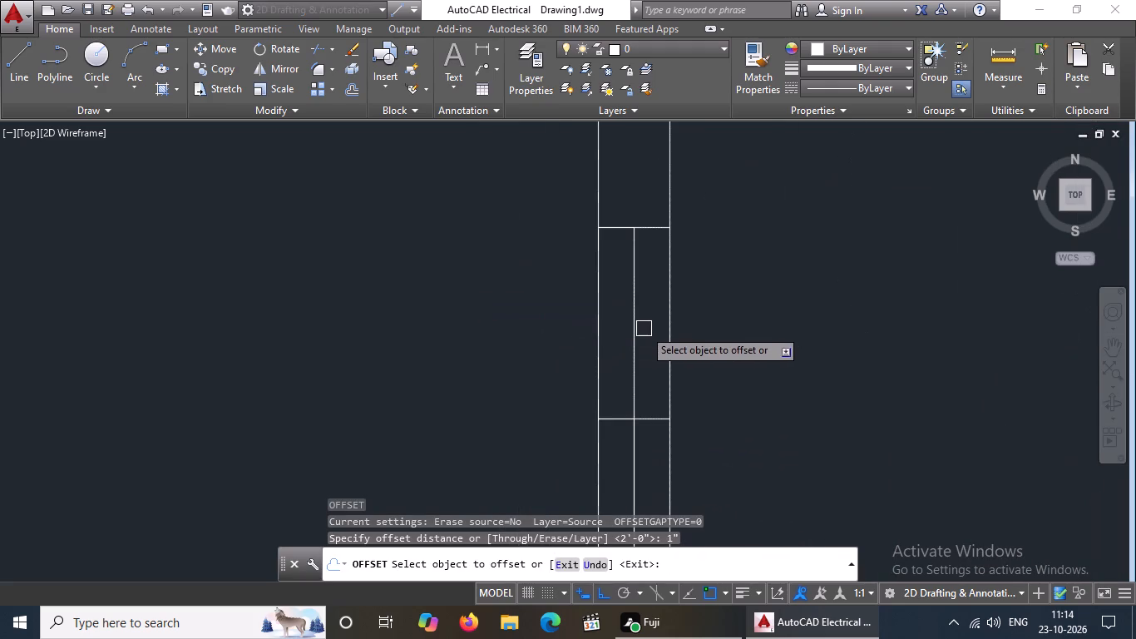
pyautogui.click(635, 337)
pyautogui.click(602, 354)
pyautogui.click(639, 344)
pyautogui.click(680, 342)
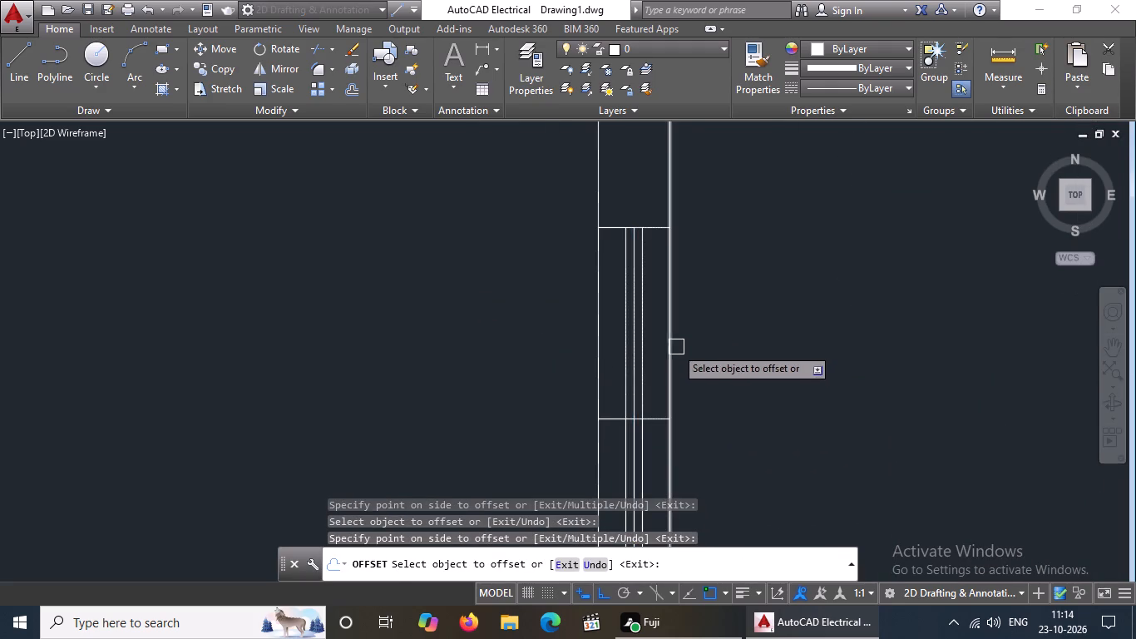
# Offset the southern living/dining window's centre line by 1" to both the west and the east.
pyautogui.scroll(-6, 674, 341)
pyautogui.moveTo(679, 415); pyautogui.dragTo(662, 386, button='middle')
pyautogui.scroll(4, 664, 397)
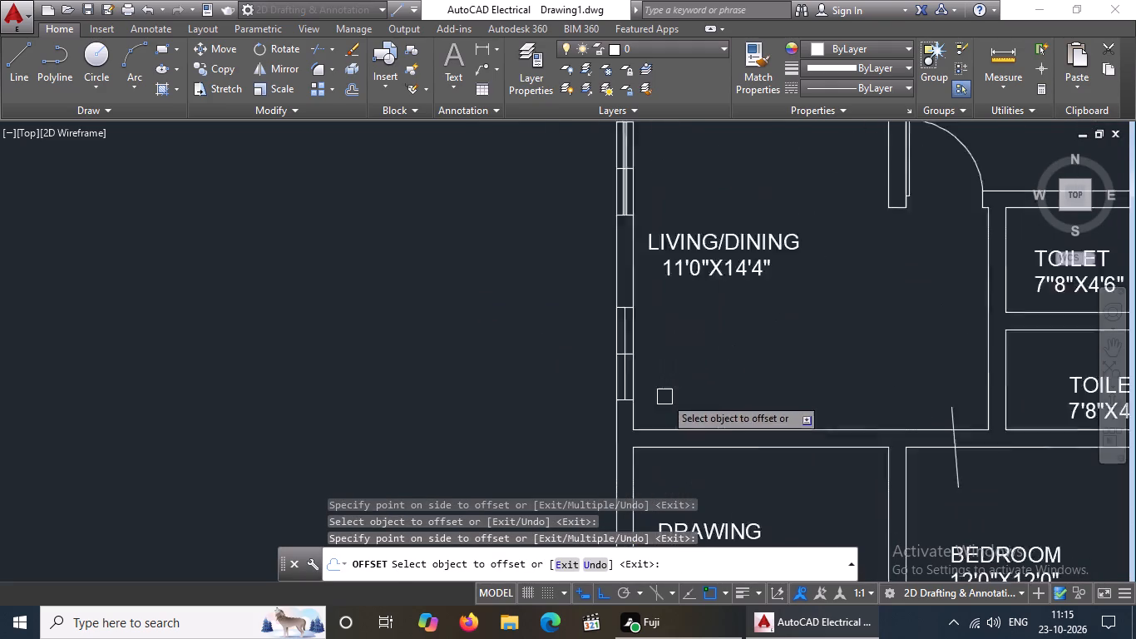
pyautogui.scroll(3, 606, 364)
pyautogui.click(573, 368)
pyautogui.moveTo(478, 380); pyautogui.dragTo(507, 379)
pyautogui.moveTo(575, 370); pyautogui.dragTo(596, 372)
pyautogui.click(637, 374)
pyautogui.press('Escape')
# Erase the original centre lines of both living/dining windows, leaving only the offset pairs.
pyautogui.click(570, 367)
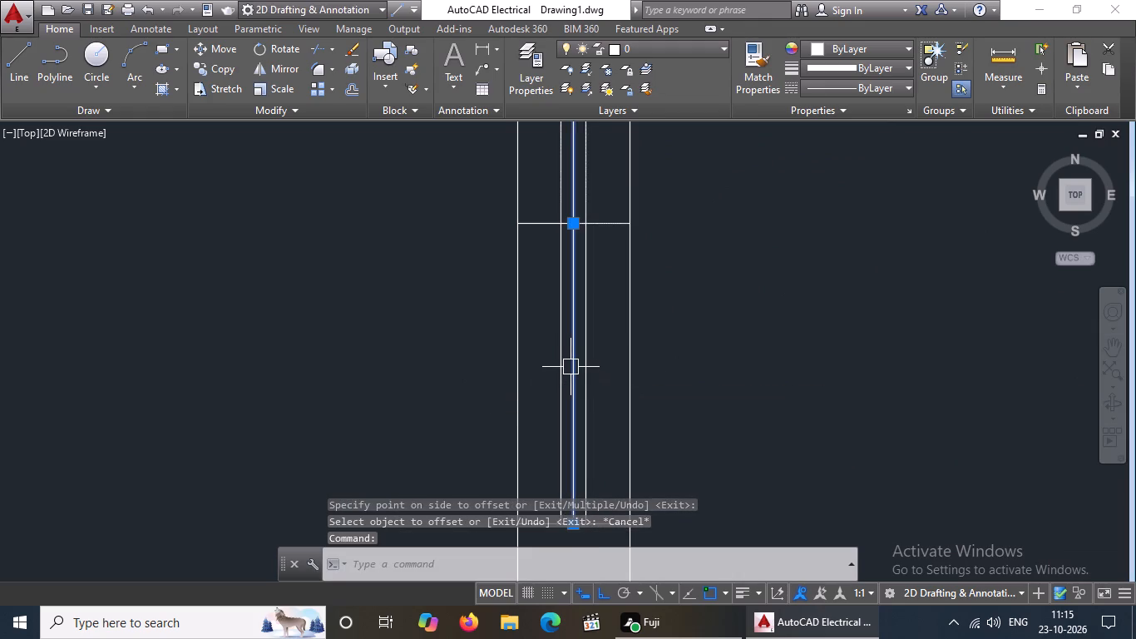
pyautogui.press('Delete')
pyautogui.scroll(-6, 571, 367)
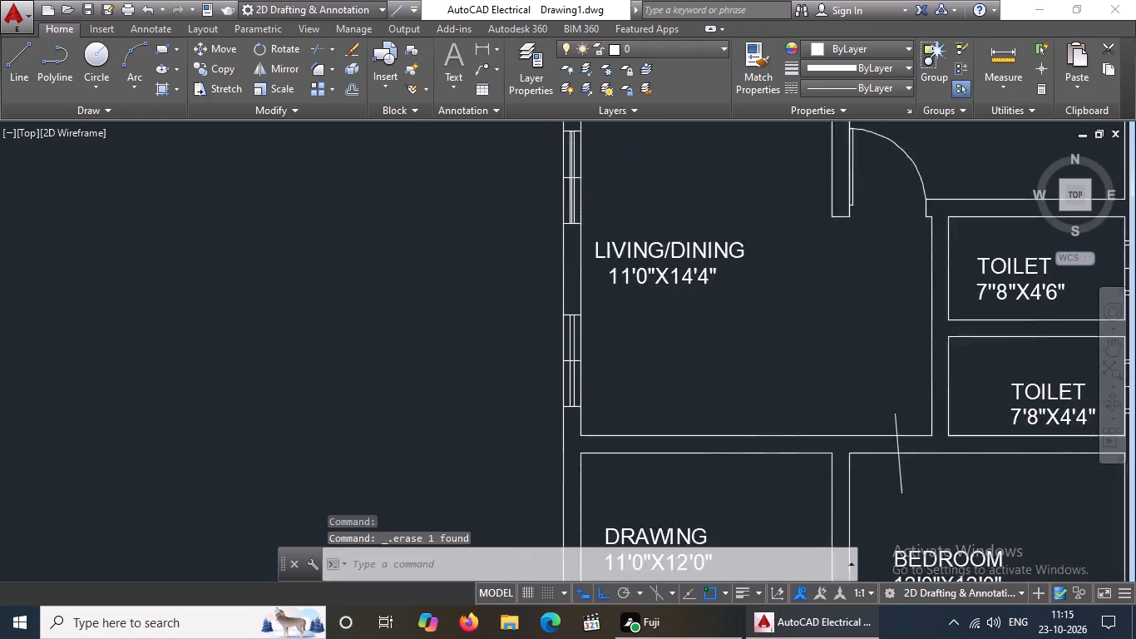
pyautogui.scroll(5, 590, 316)
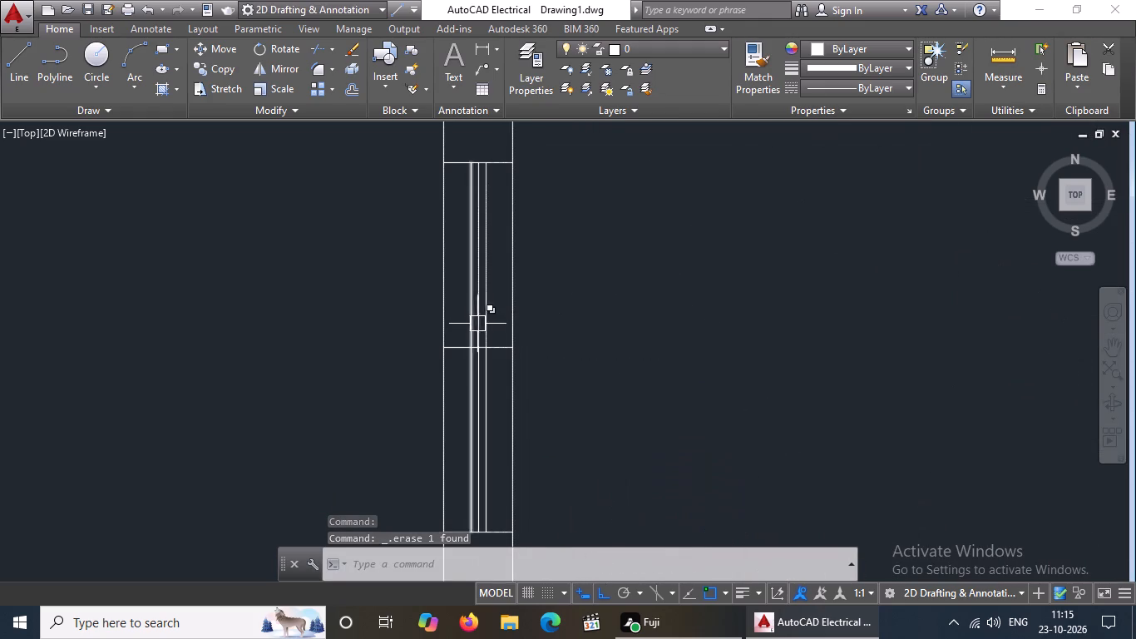
pyautogui.scroll(1, 477, 324)
pyautogui.click(474, 334)
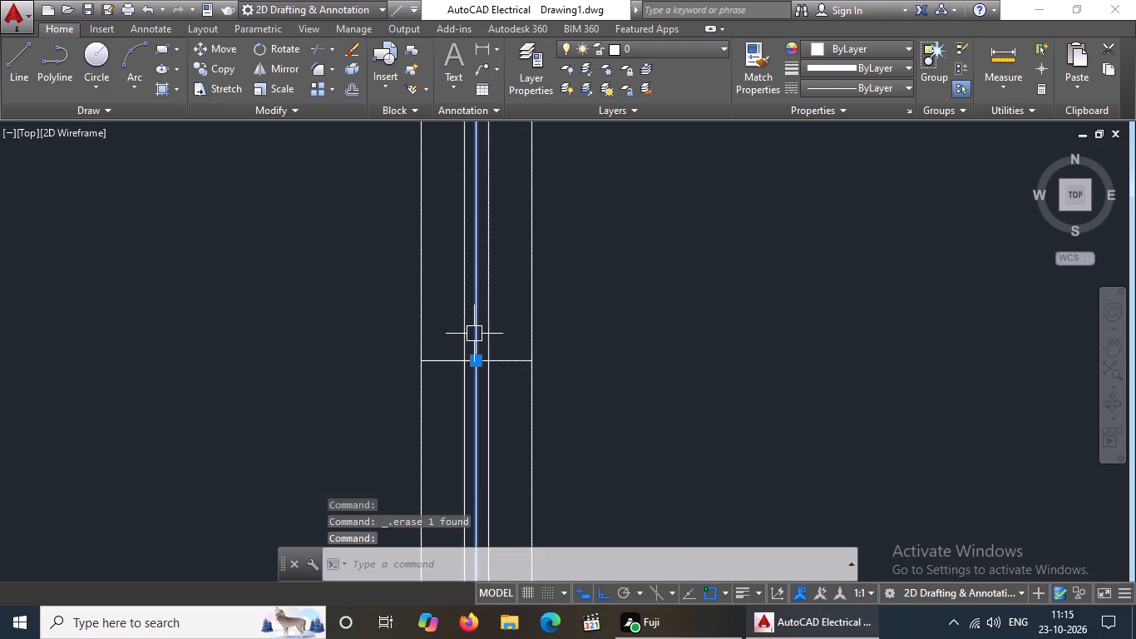
pyautogui.press('Delete')
pyautogui.press('Escape')
pyautogui.scroll(-5, 472, 334)
pyautogui.press('Escape')
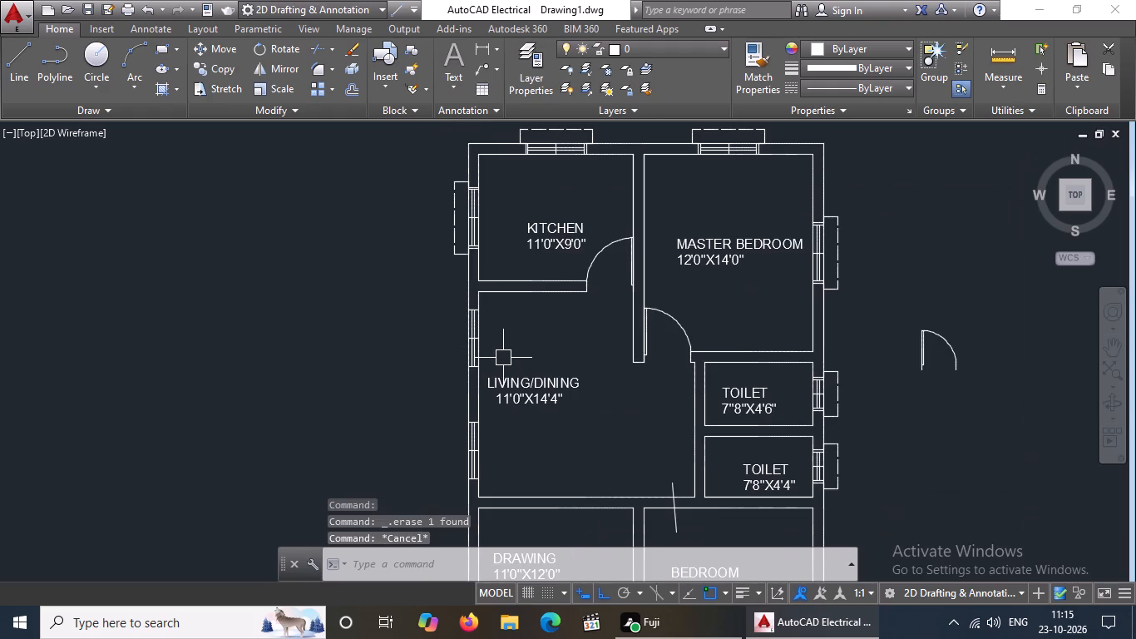
# Offset the northern living/dining window's two end cross lines outward by 2", one northward and one southward.
pyautogui.press('o')
pyautogui.press('Return')
pyautogui.write('2"')
pyautogui.press('Return')
pyautogui.scroll(3, 472, 303)
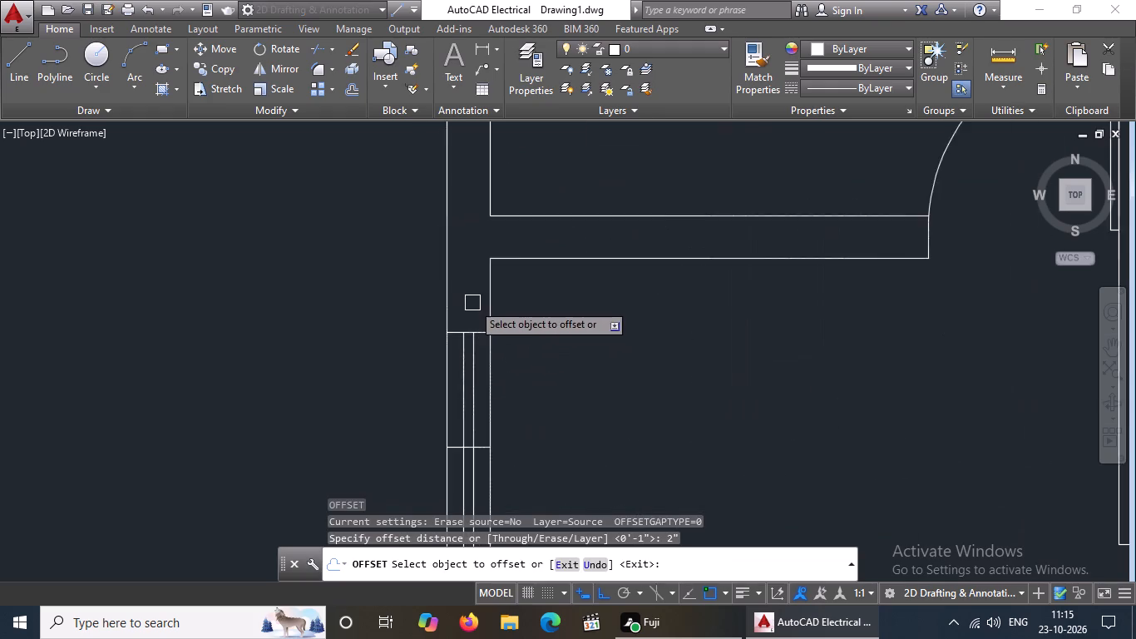
pyautogui.scroll(2, 472, 303)
pyautogui.moveTo(414, 376); pyautogui.dragTo(427, 364)
pyautogui.click(456, 322)
pyautogui.scroll(-4, 473, 308)
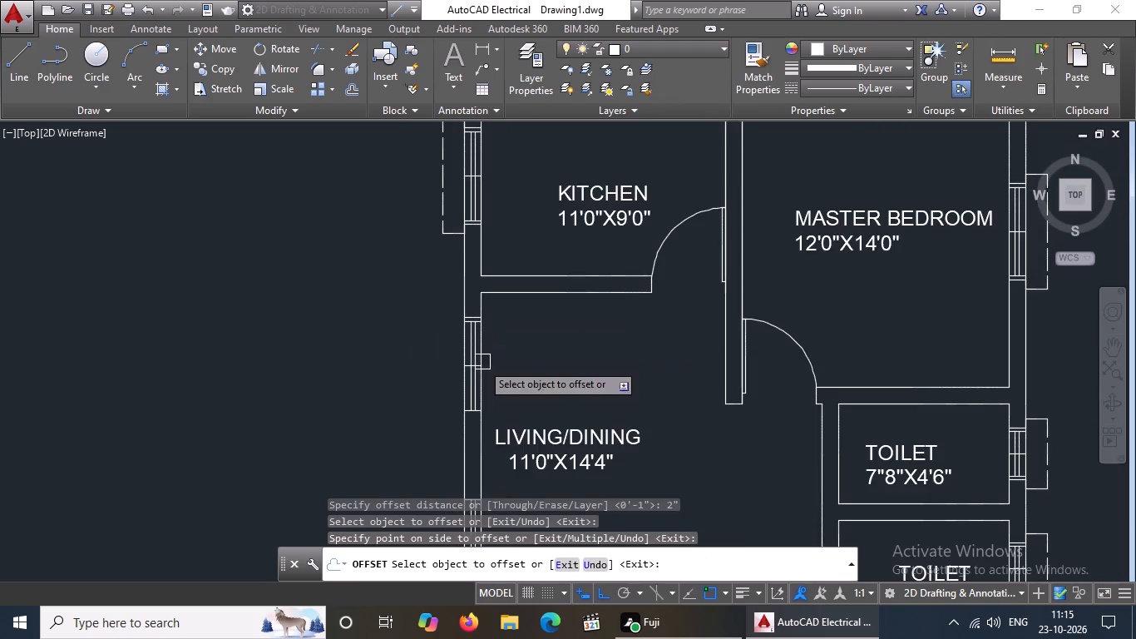
pyautogui.scroll(4, 463, 420)
pyautogui.click(479, 368)
pyautogui.click(475, 423)
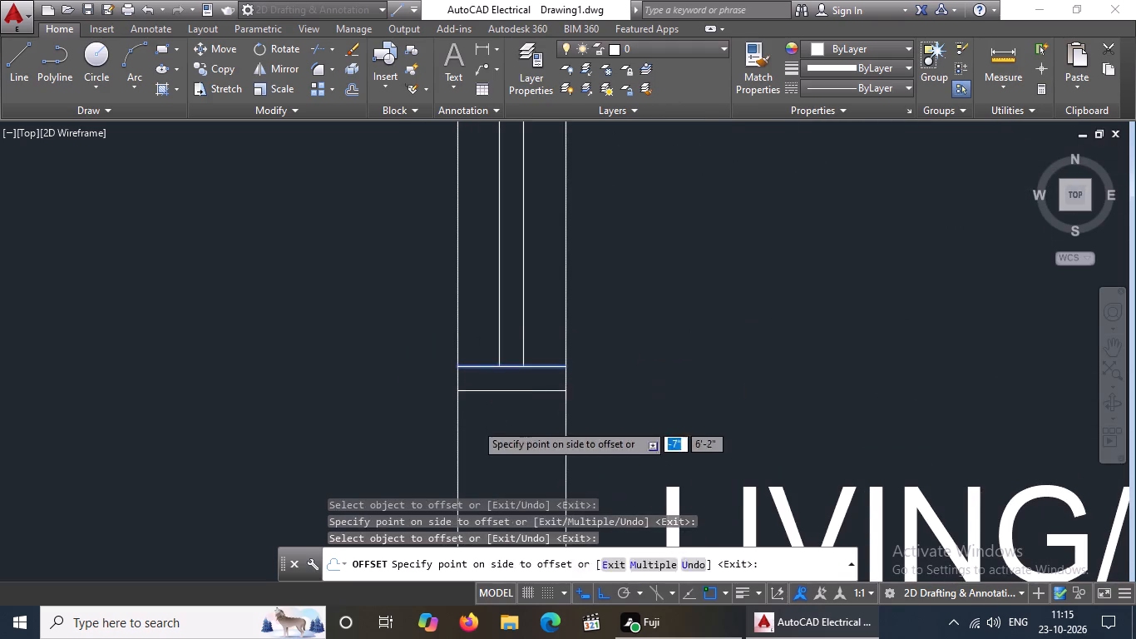
# Offset the southern living/dining window's two end cross lines outward by 2", one northward and one southward.
pyautogui.scroll(-4, 590, 307)
pyautogui.scroll(-2, 599, 423)
pyautogui.scroll(4, 597, 478)
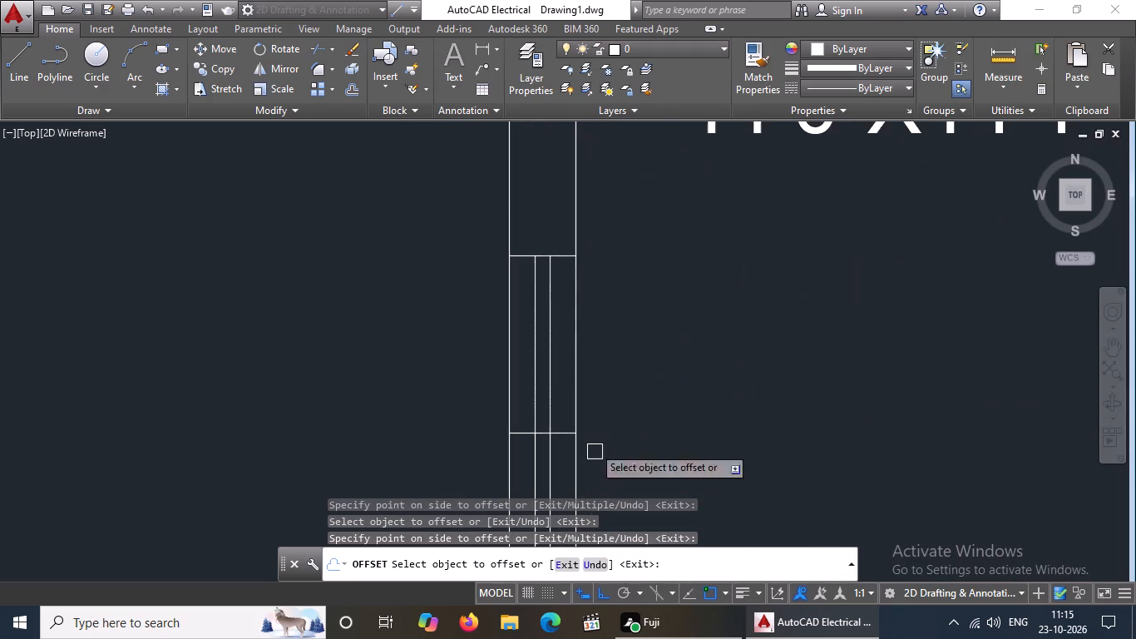
pyautogui.moveTo(521, 251); pyautogui.dragTo(525, 240)
pyautogui.click(535, 206)
pyautogui.scroll(-4, 548, 202)
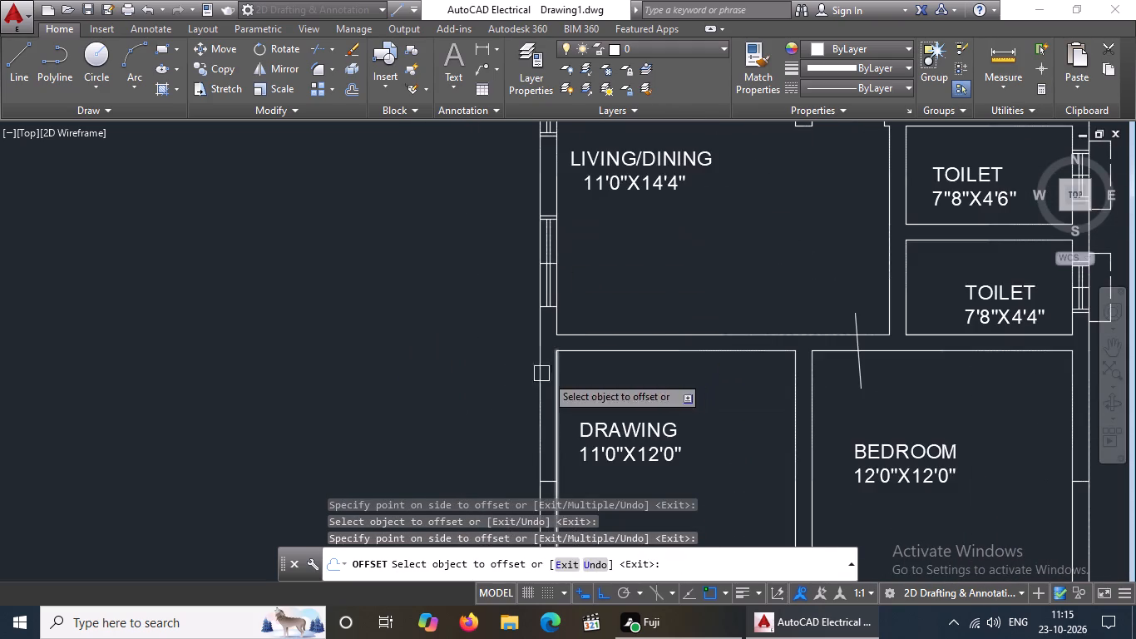
pyautogui.scroll(3, 556, 321)
pyautogui.moveTo(536, 257); pyautogui.dragTo(528, 289)
pyautogui.click(515, 334)
pyautogui.scroll(-3, 526, 314)
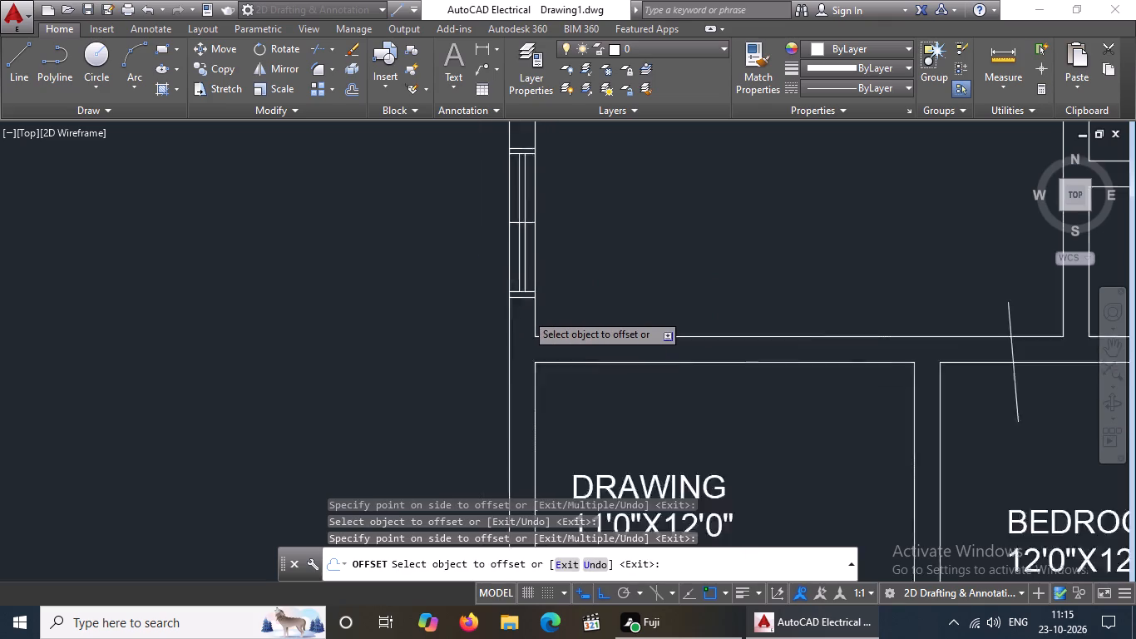
pyautogui.scroll(-2, 526, 313)
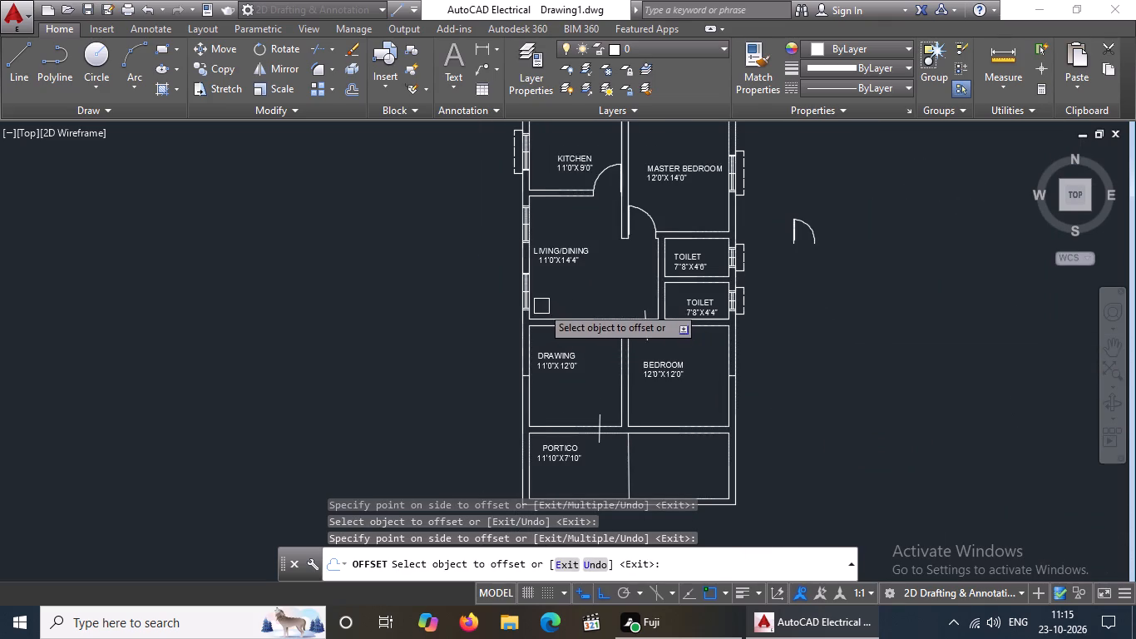
pyautogui.moveTo(516, 265); pyautogui.dragTo(512, 362, button='middle')
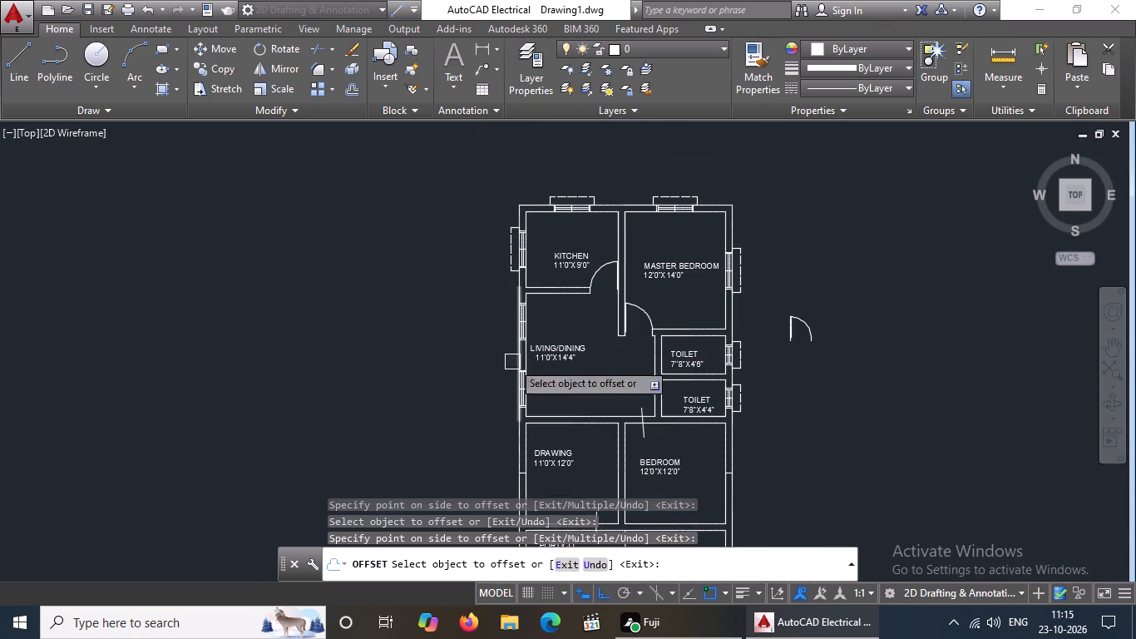
pyautogui.press('Escape')
# From the northern living/dining window's outer north corner, draw a line 5" north along the wall and 1' west.
pyautogui.scroll(3, 533, 341)
pyautogui.scroll(-2, 533, 338)
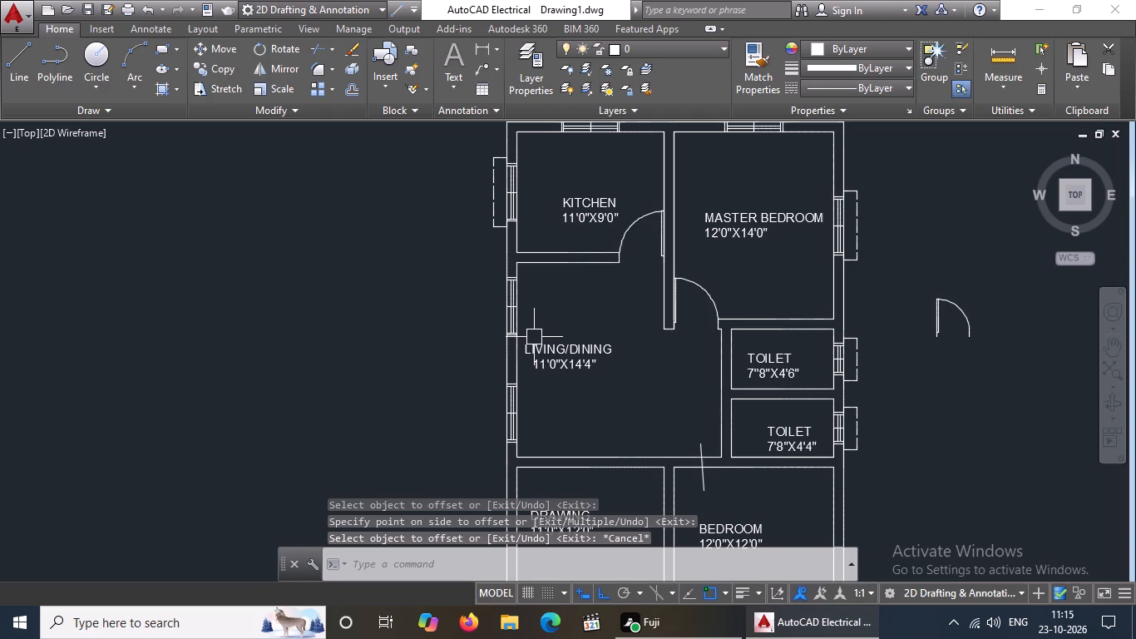
pyautogui.press('Escape')
pyautogui.press('l')
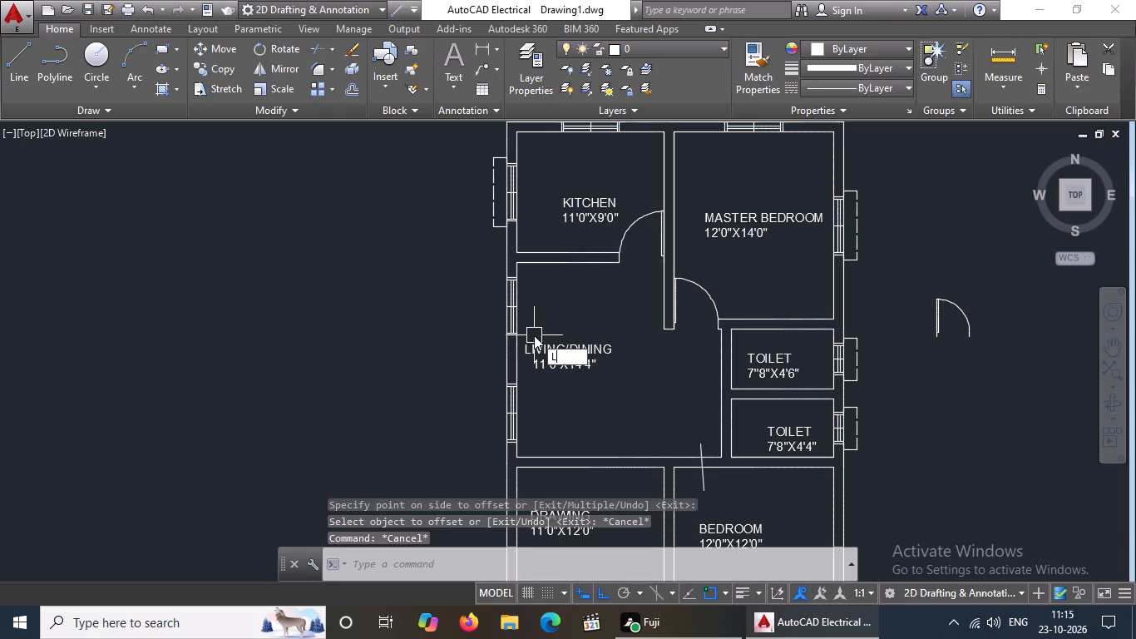
pyautogui.press('Return')
pyautogui.scroll(2, 516, 290)
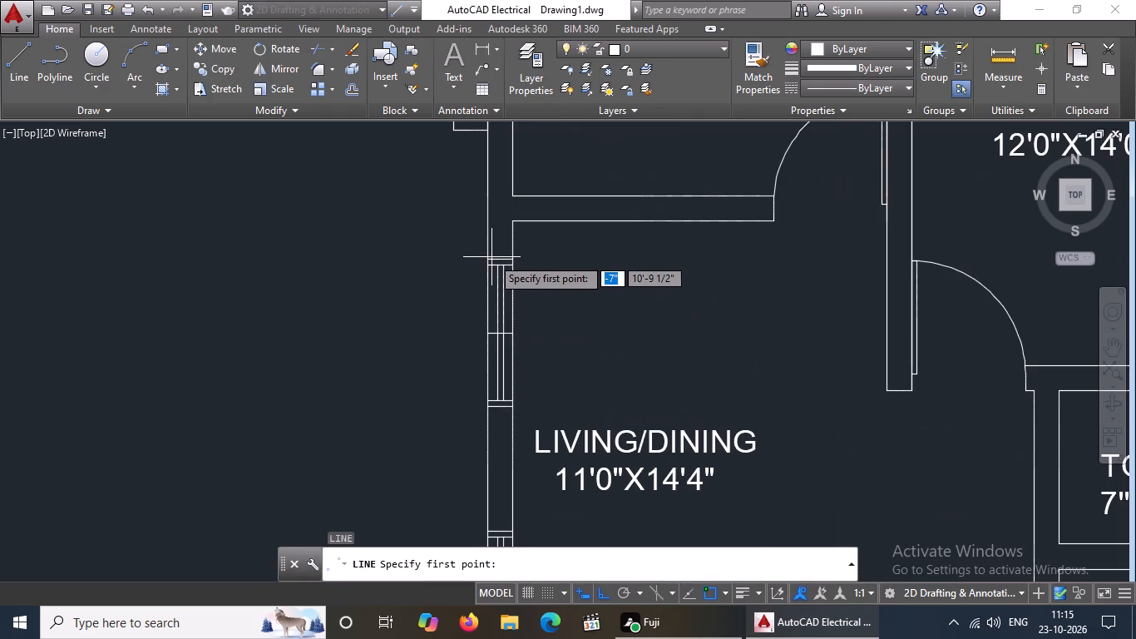
pyautogui.click(484, 260)
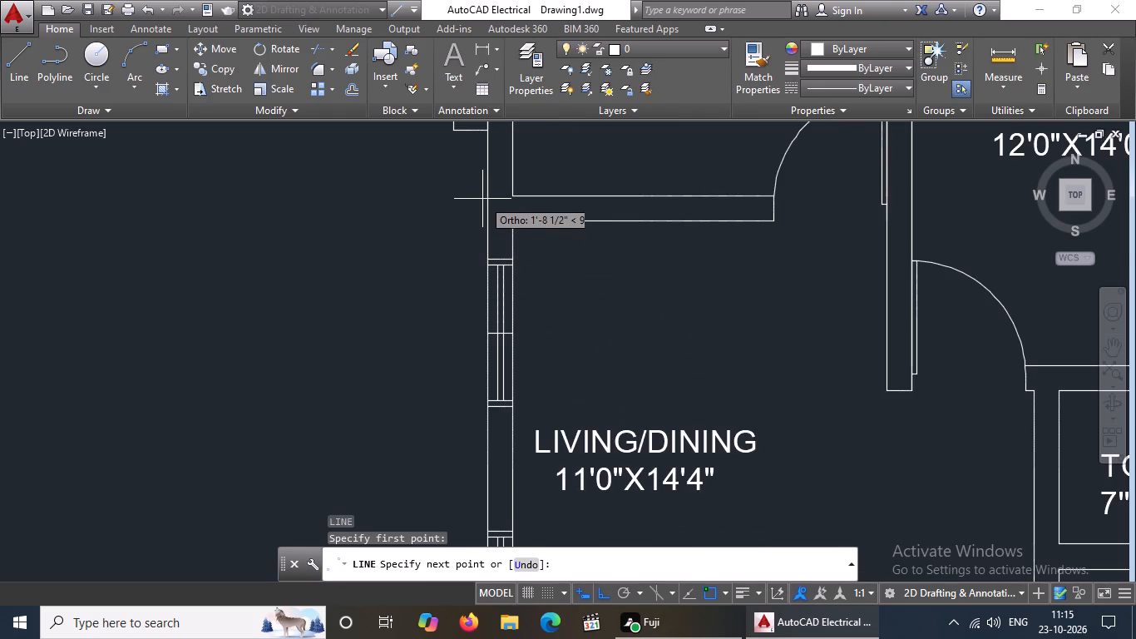
pyautogui.press('5')
pyautogui.hotkey('shift', '"')
pyautogui.press('Return')
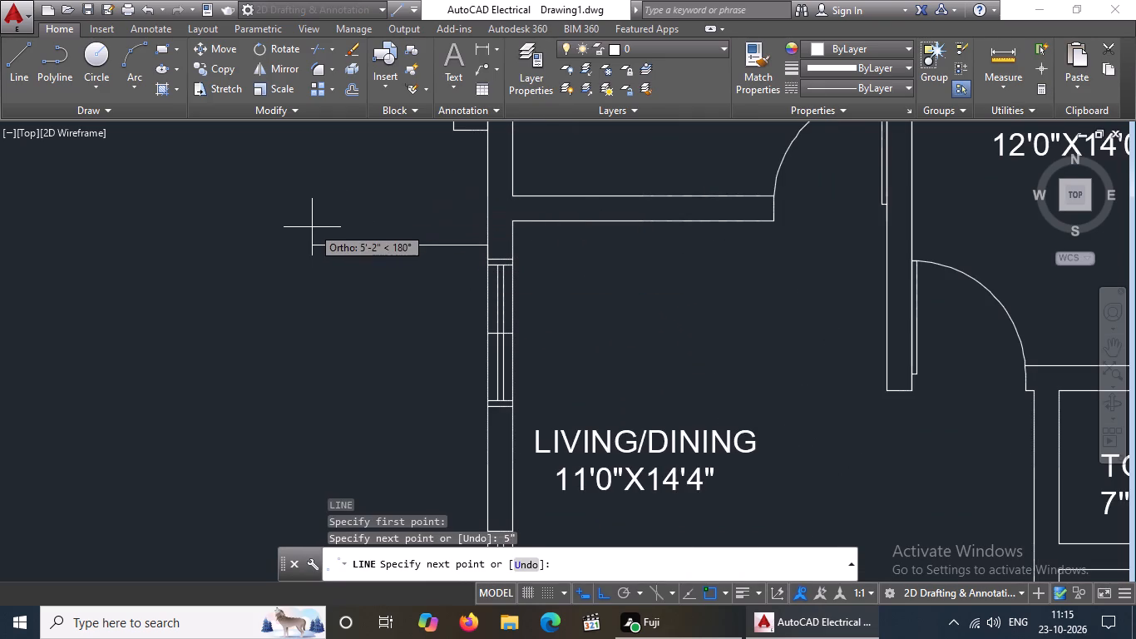
pyautogui.write("1'")
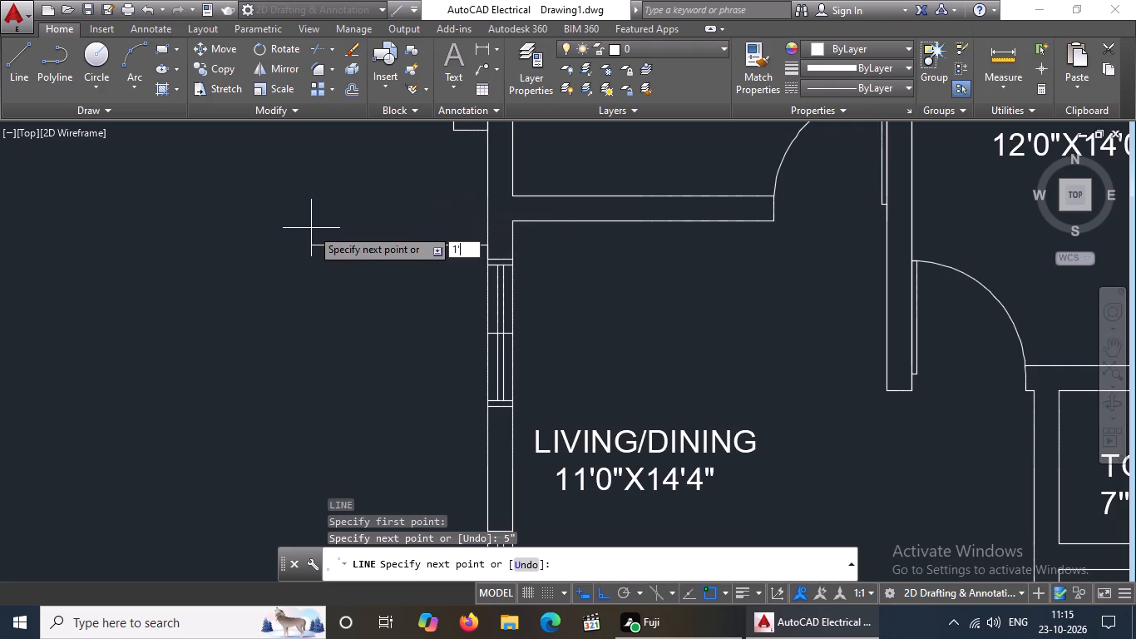
pyautogui.press('Return')
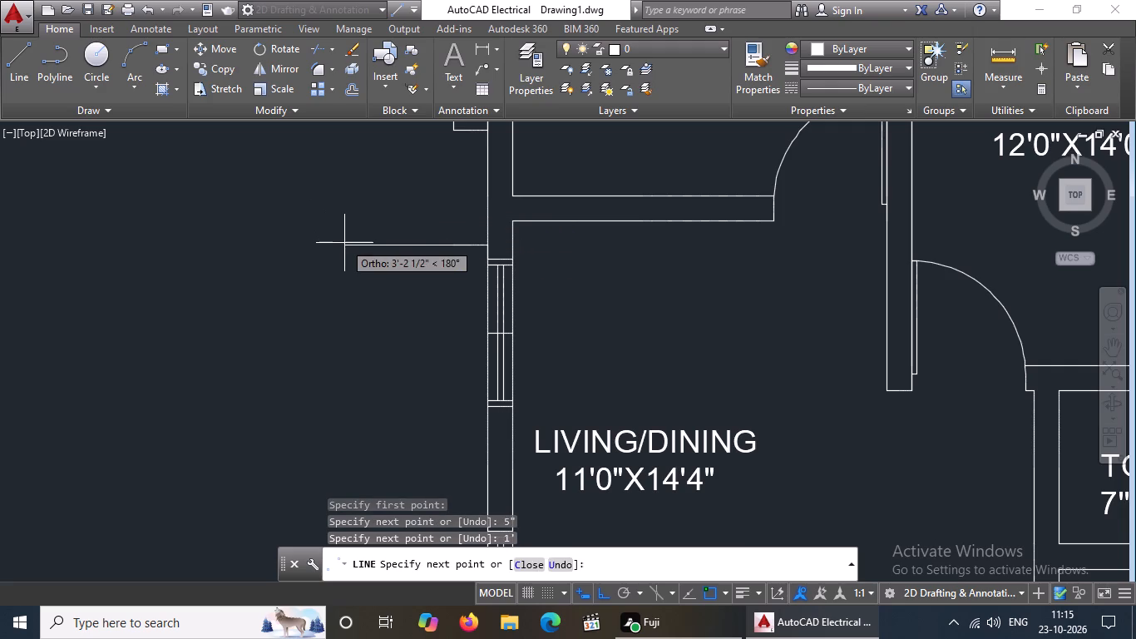
pyautogui.press('Return')
# From that window's outer south corner, draw lines 5" south and 1' west, closing the projection to the northern line's end.
pyautogui.moveTo(19, 61); pyautogui.dragTo(22, 68)
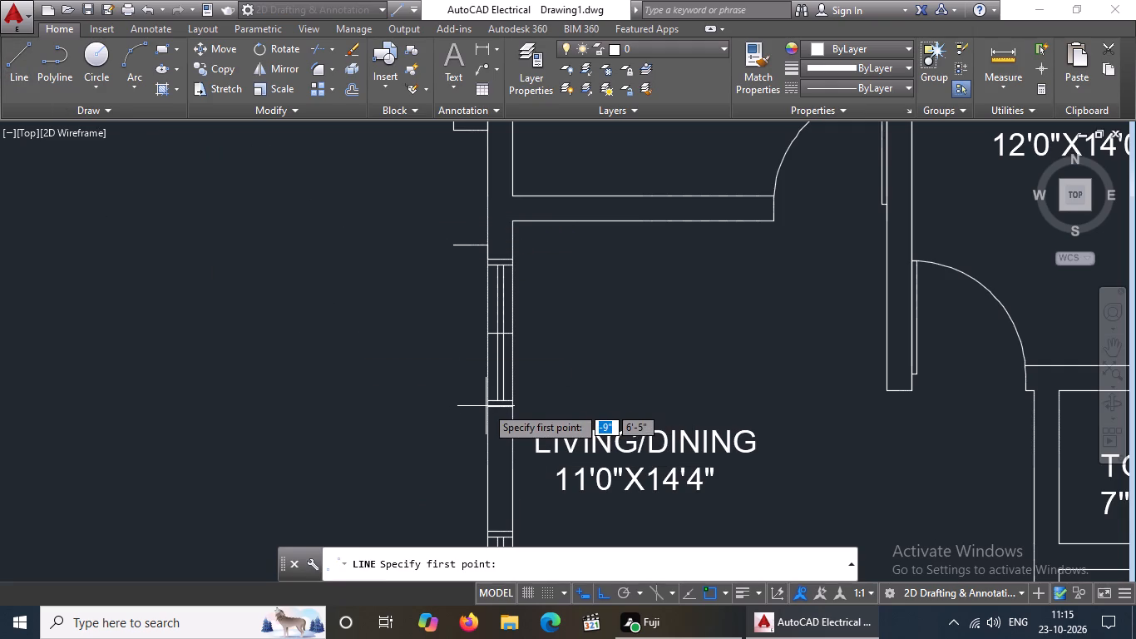
pyautogui.moveTo(487, 406); pyautogui.dragTo(487, 430)
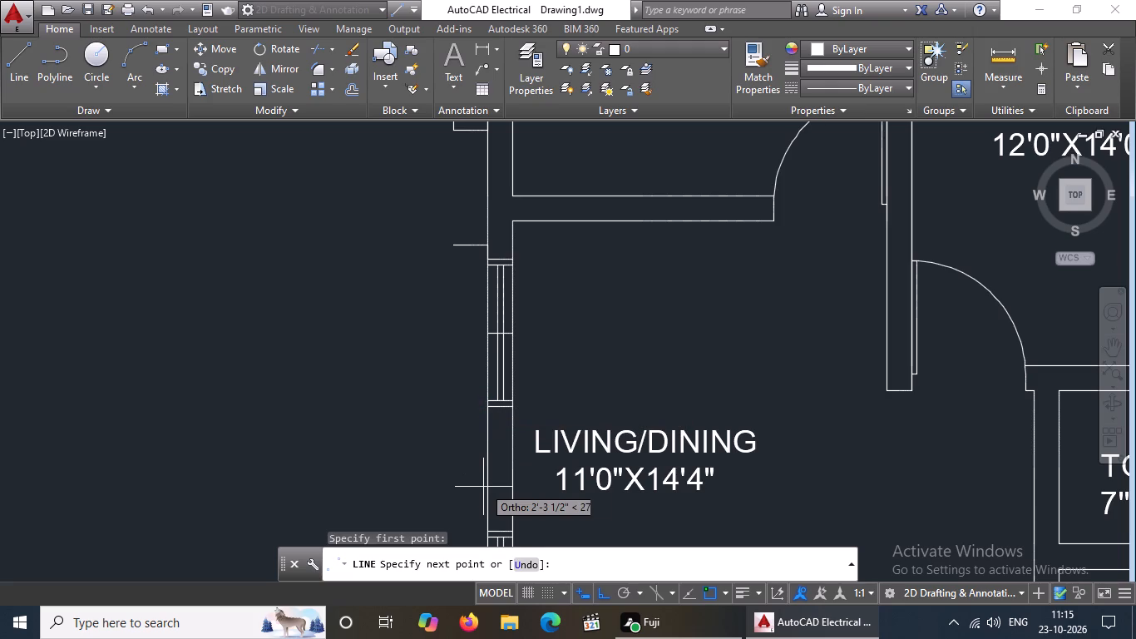
pyautogui.press('5')
pyautogui.hotkey('shift', '"')
pyautogui.press('Return')
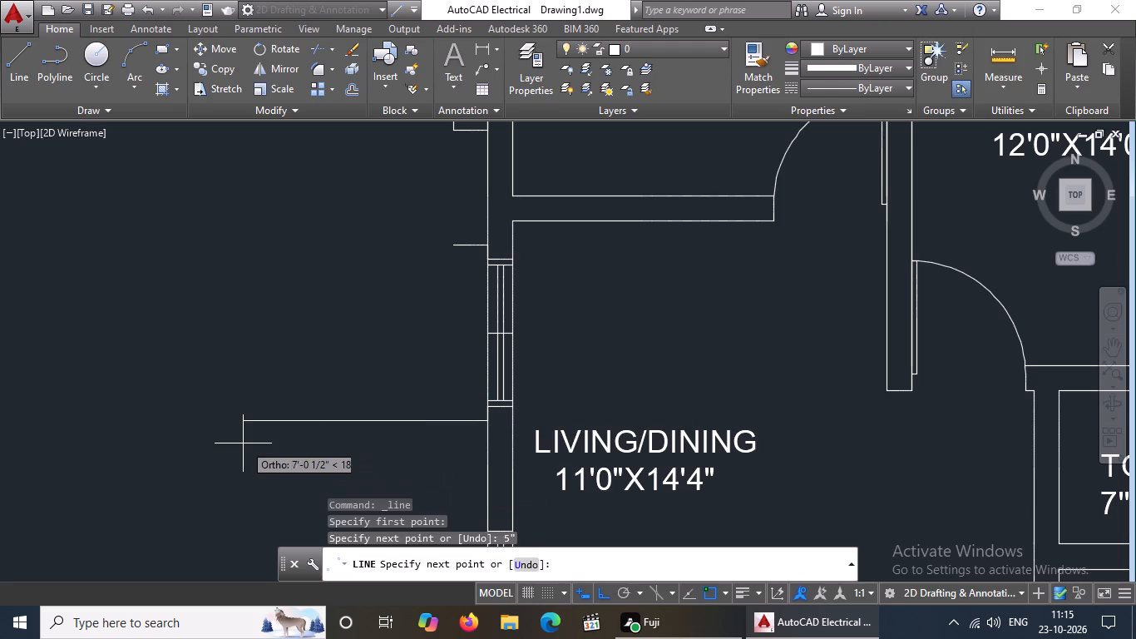
pyautogui.press('1')
pyautogui.press("'")
pyautogui.press('Return')
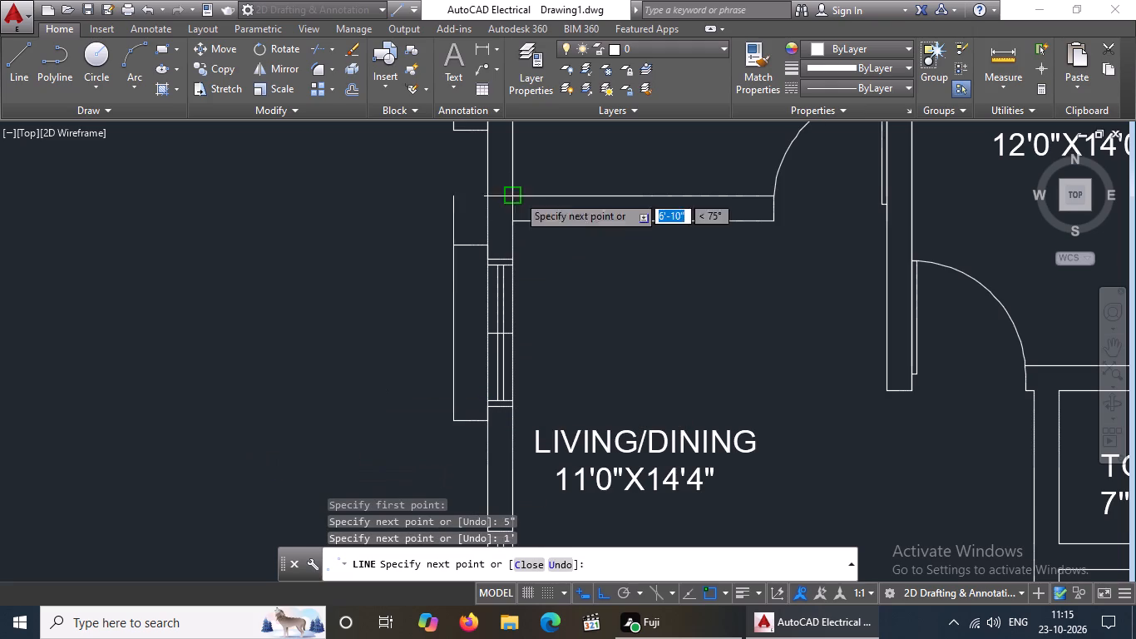
pyautogui.click(452, 245)
pyautogui.scroll(-2, 472, 245)
pyautogui.press('Escape')
# Change the northern living/dining window's projection outline to the ACAD_ISO02W100 dashed linetype.
pyautogui.scroll(2, 479, 266)
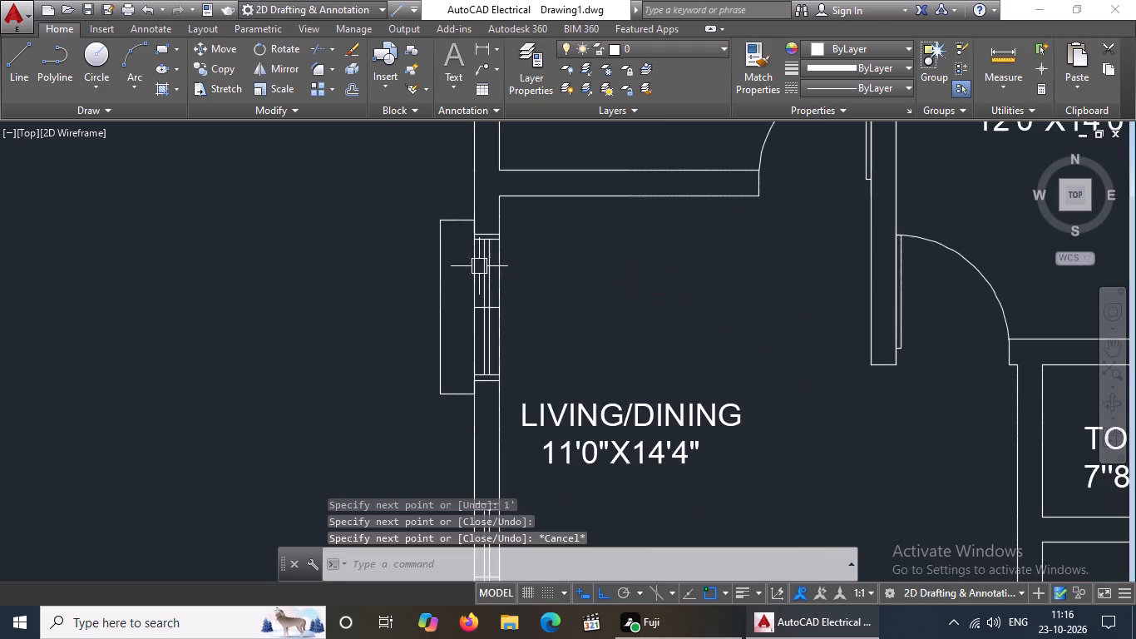
pyautogui.click(380, 198)
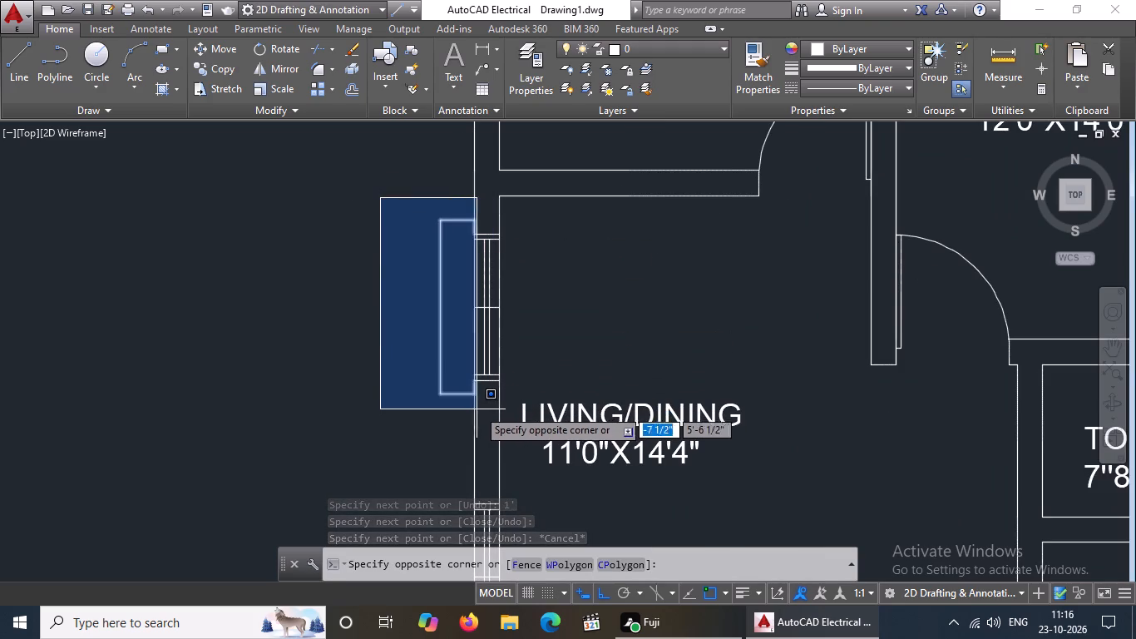
pyautogui.click(480, 405)
pyautogui.click(837, 88)
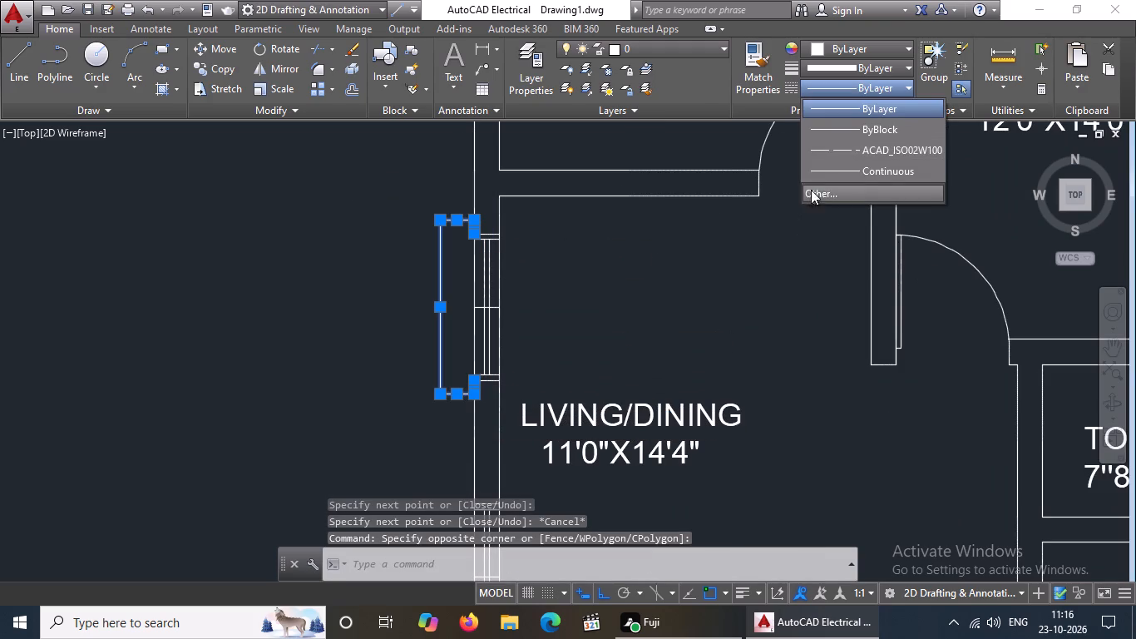
pyautogui.click(823, 150)
pyautogui.scroll(-4, 505, 268)
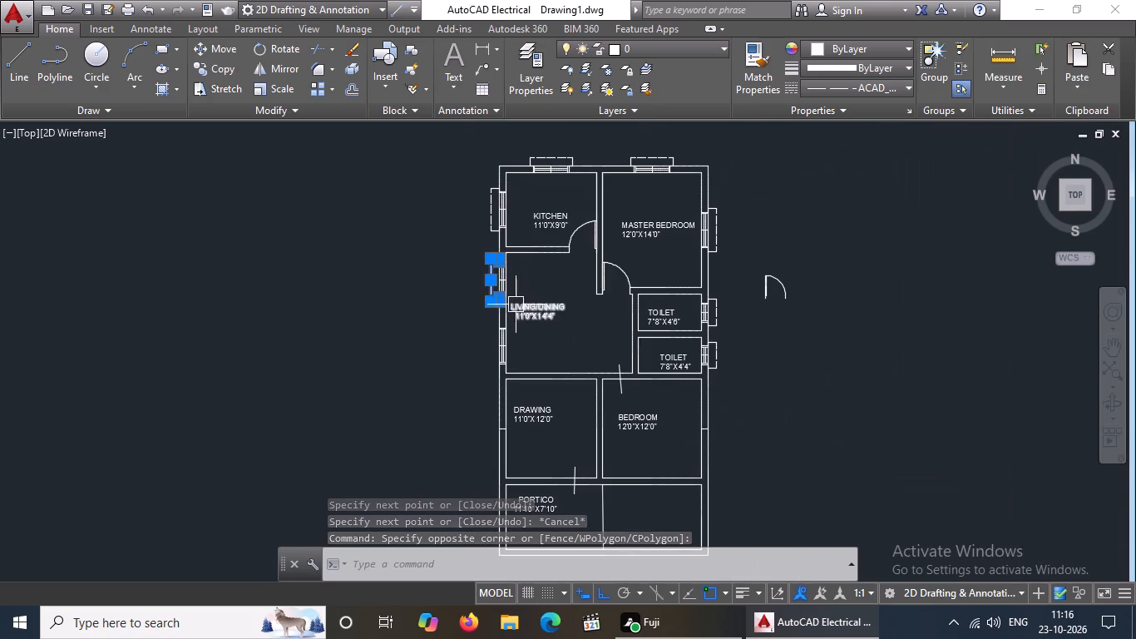
pyautogui.scroll(2, 507, 347)
pyautogui.press('Escape')
# From the southern living/dining window's outer north corner, draw a line 5" north along the wall and 1' west.
pyautogui.scroll(3, 491, 341)
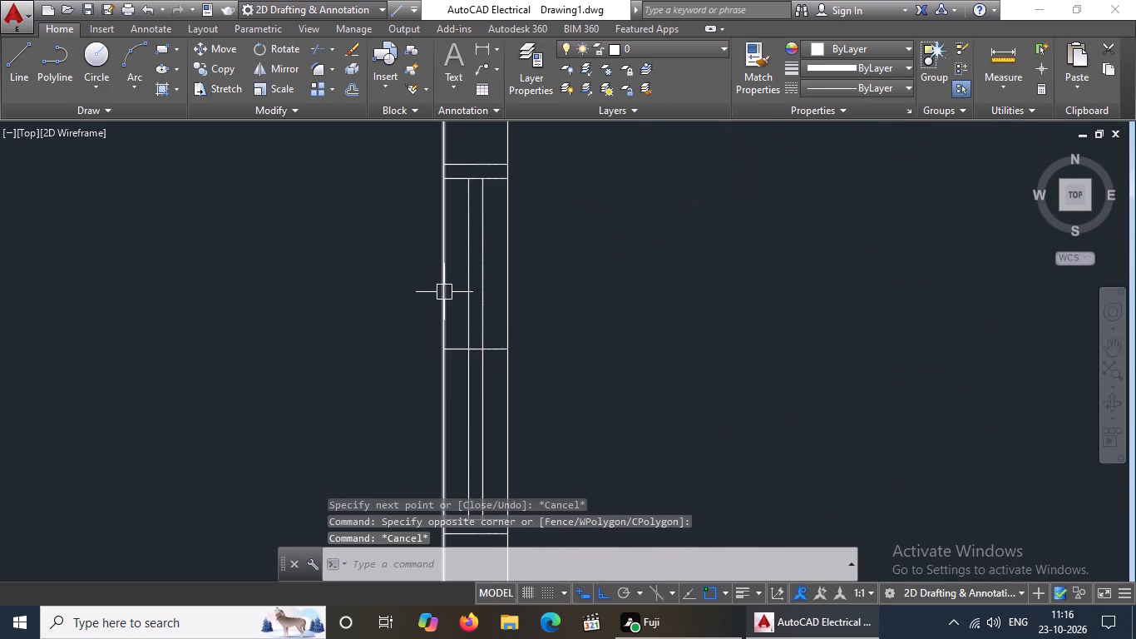
pyautogui.scroll(-3, 449, 289)
pyautogui.press('Escape')
pyautogui.click(1, 69)
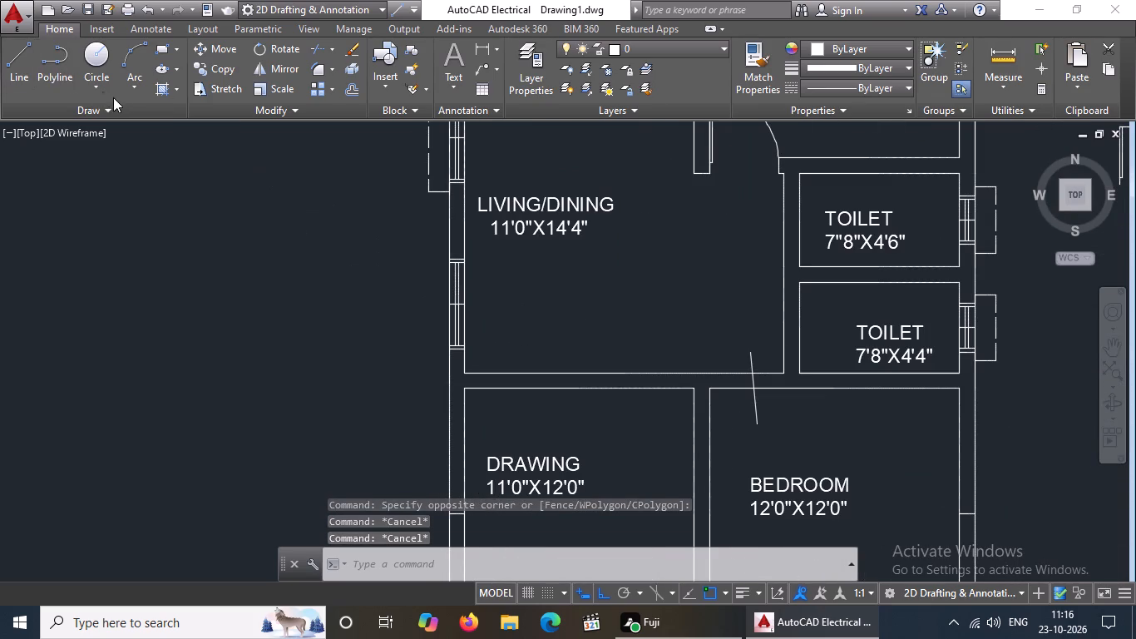
pyautogui.click(31, 63)
pyautogui.scroll(1, 511, 261)
pyautogui.scroll(1, 443, 255)
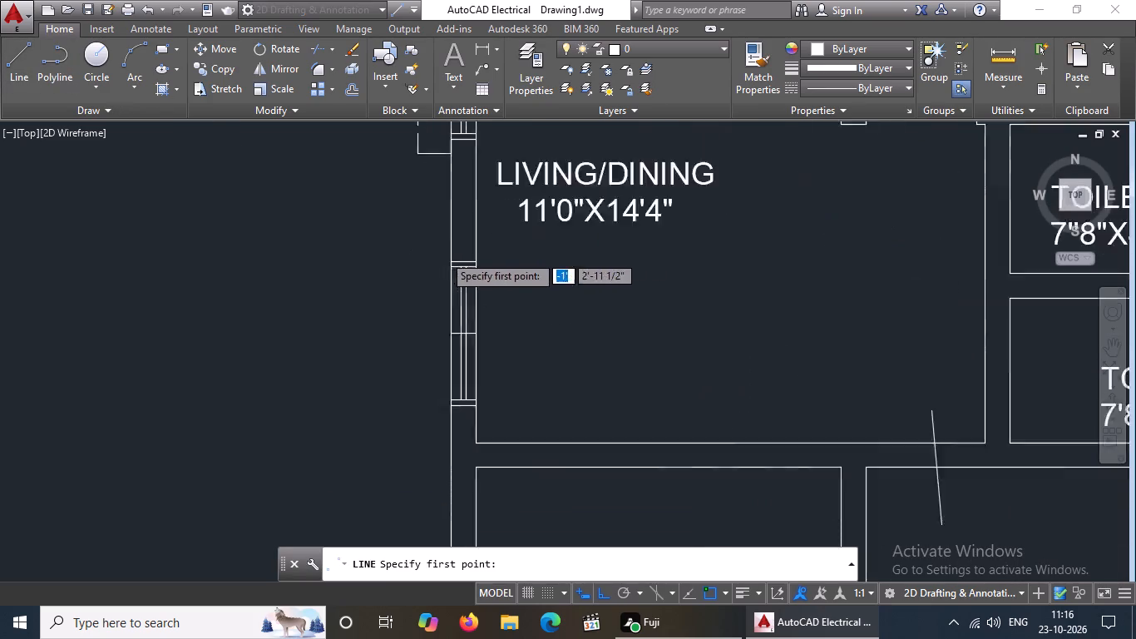
pyautogui.scroll(2, 443, 255)
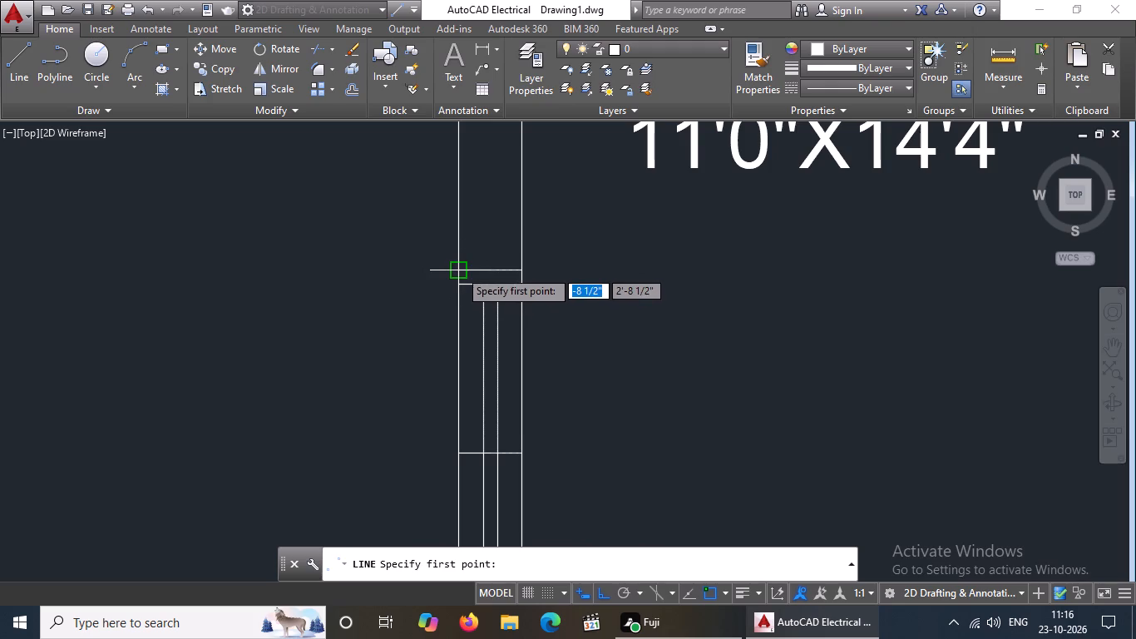
pyautogui.click(459, 270)
pyautogui.press('5')
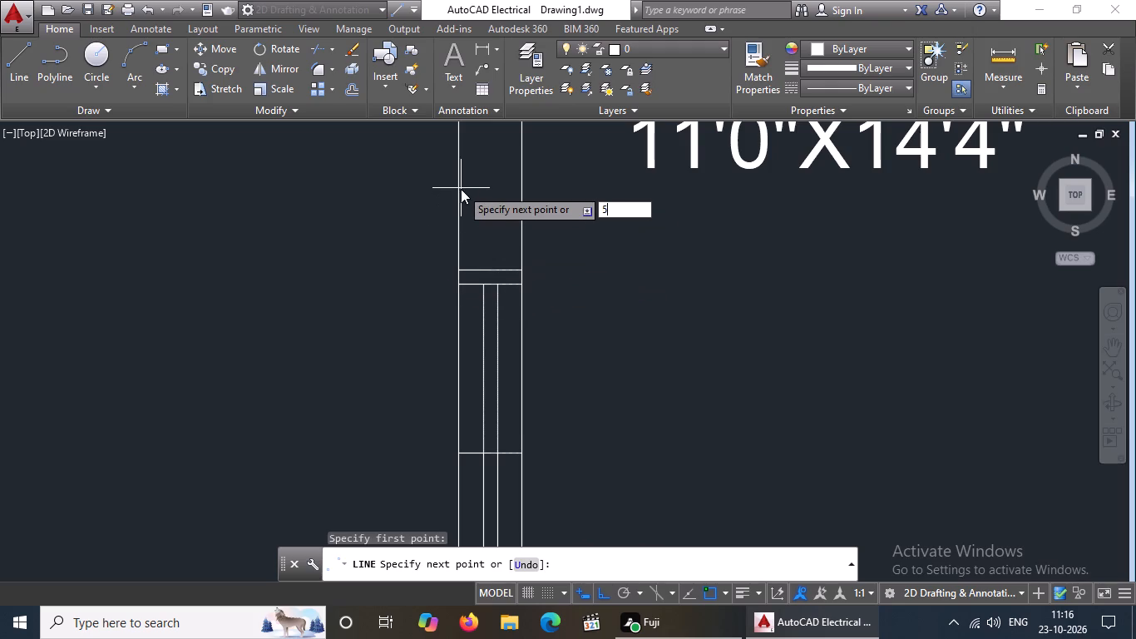
pyautogui.hotkey('shift', '"')
pyautogui.press('Return')
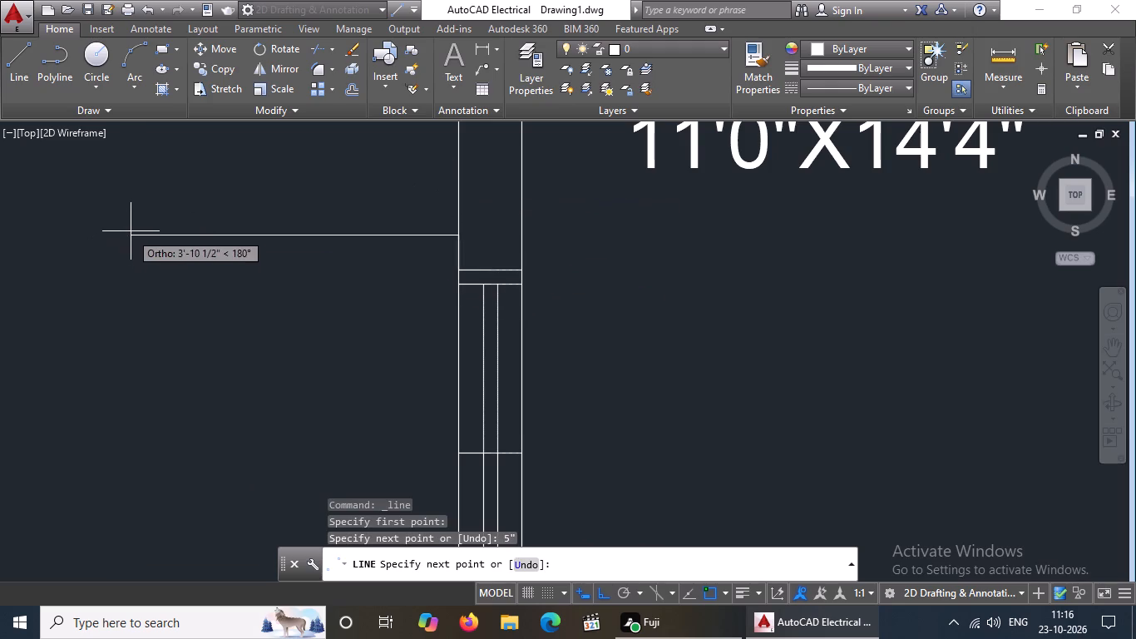
pyautogui.write("1'")
pyautogui.press('Return')
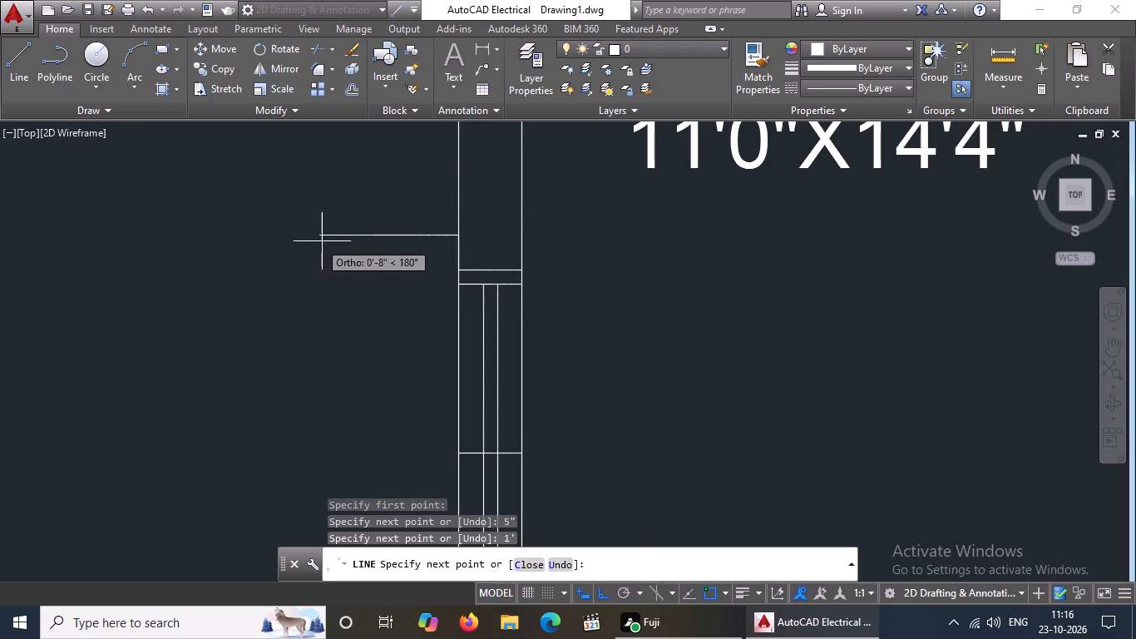
pyautogui.scroll(-2, 343, 260)
pyautogui.press('Return')
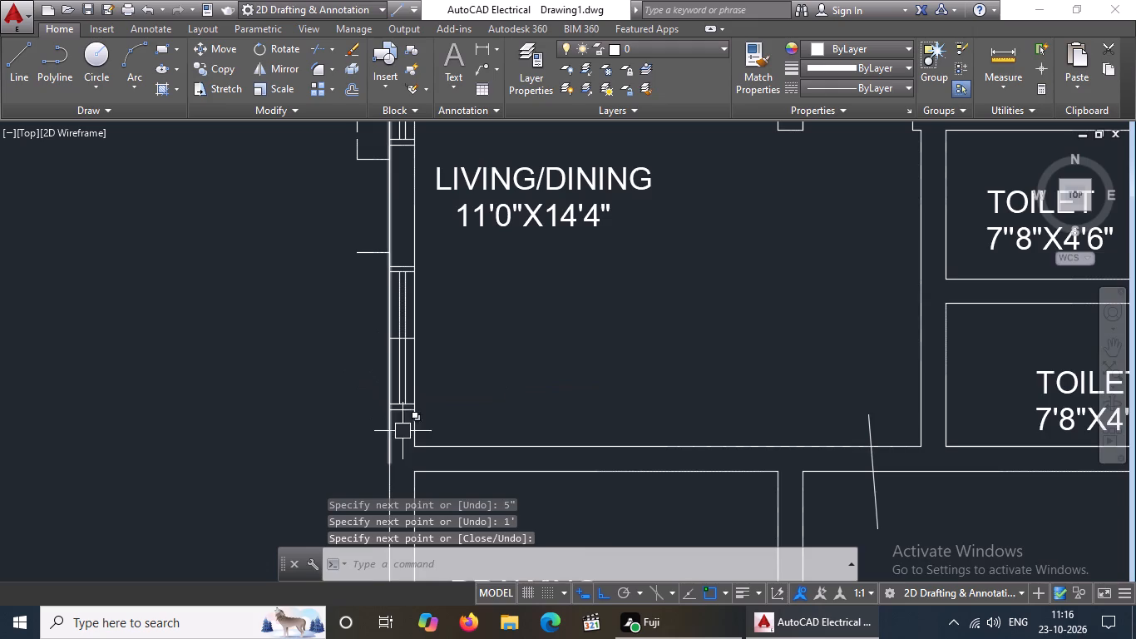
# From the southern window's outer south corner, draw lines 5" south and 1' west, closing the projection to its northern line's end.
pyautogui.moveTo(403, 432); pyautogui.dragTo(392, 379, button='middle')
pyautogui.moveTo(12, 61); pyautogui.dragTo(14, 68)
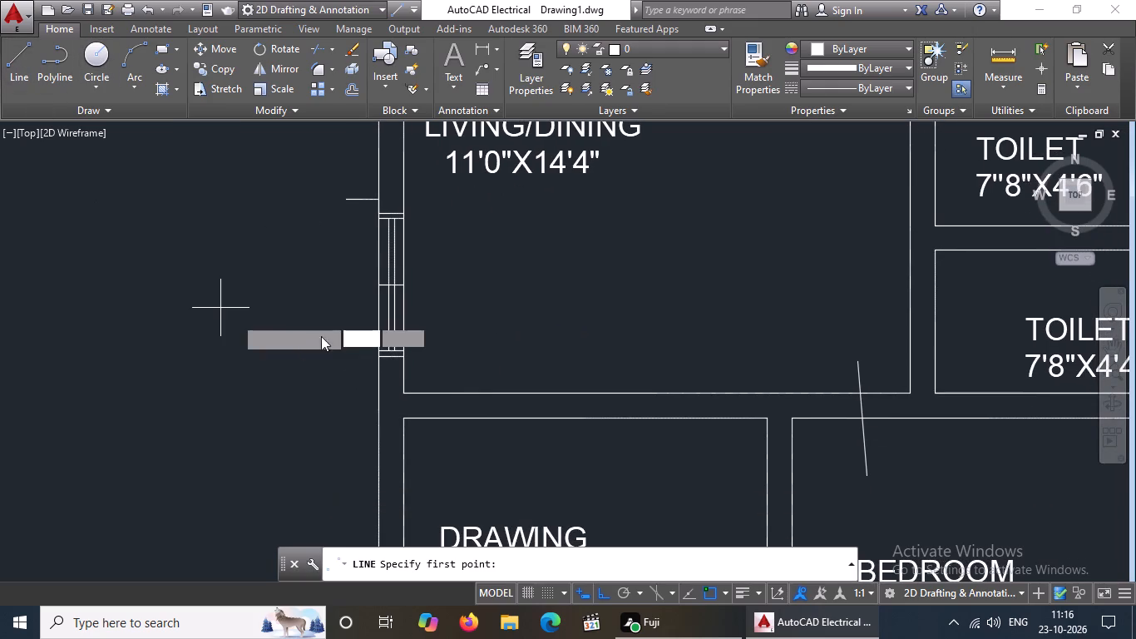
pyautogui.moveTo(382, 356); pyautogui.dragTo(380, 374)
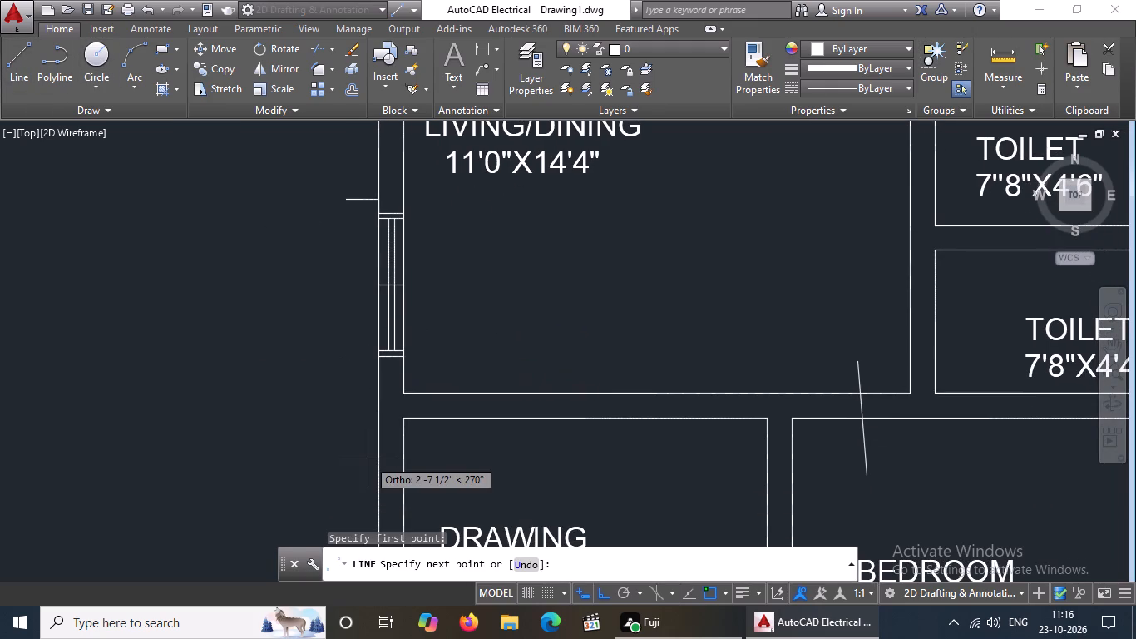
pyautogui.write('5"')
pyautogui.press('Return')
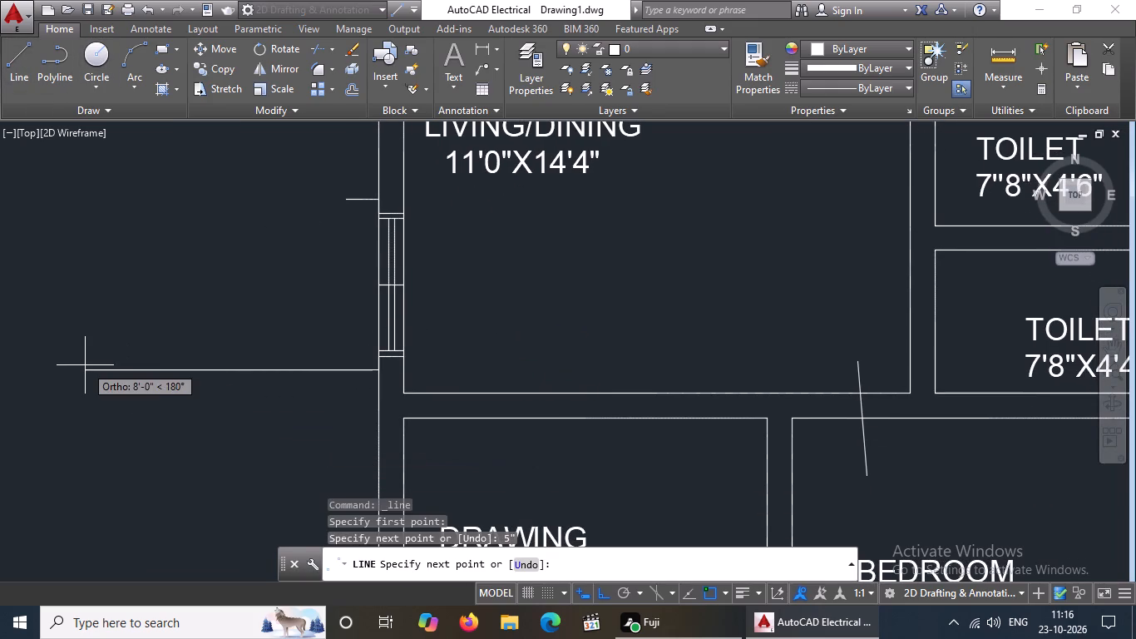
pyautogui.write("1'")
pyautogui.press('Return')
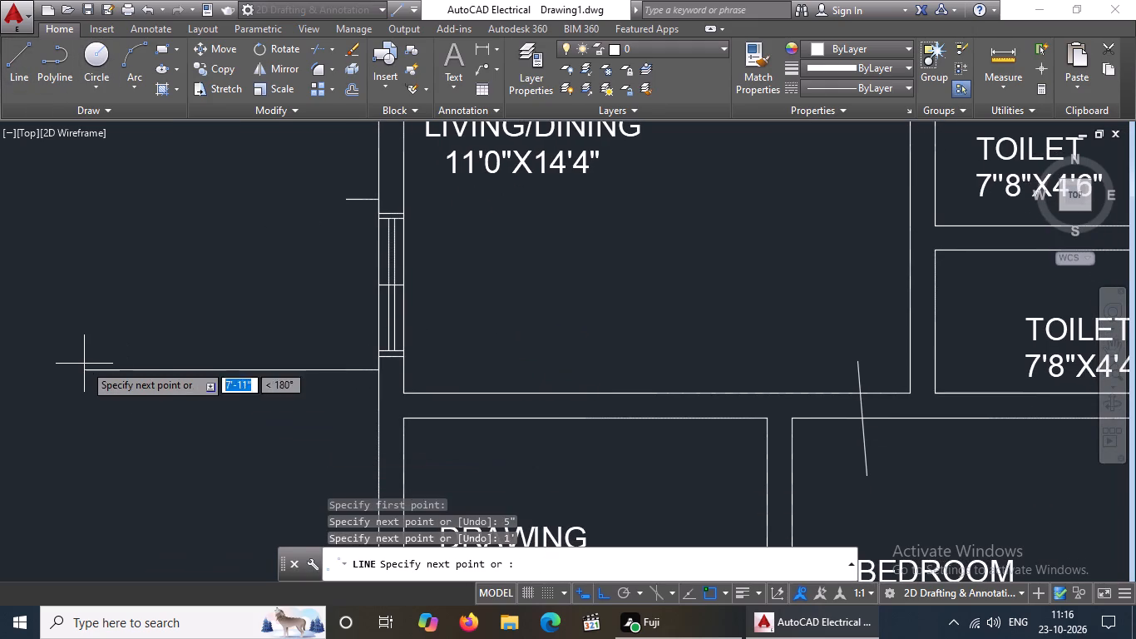
pyautogui.click(347, 197)
pyautogui.scroll(-3, 371, 195)
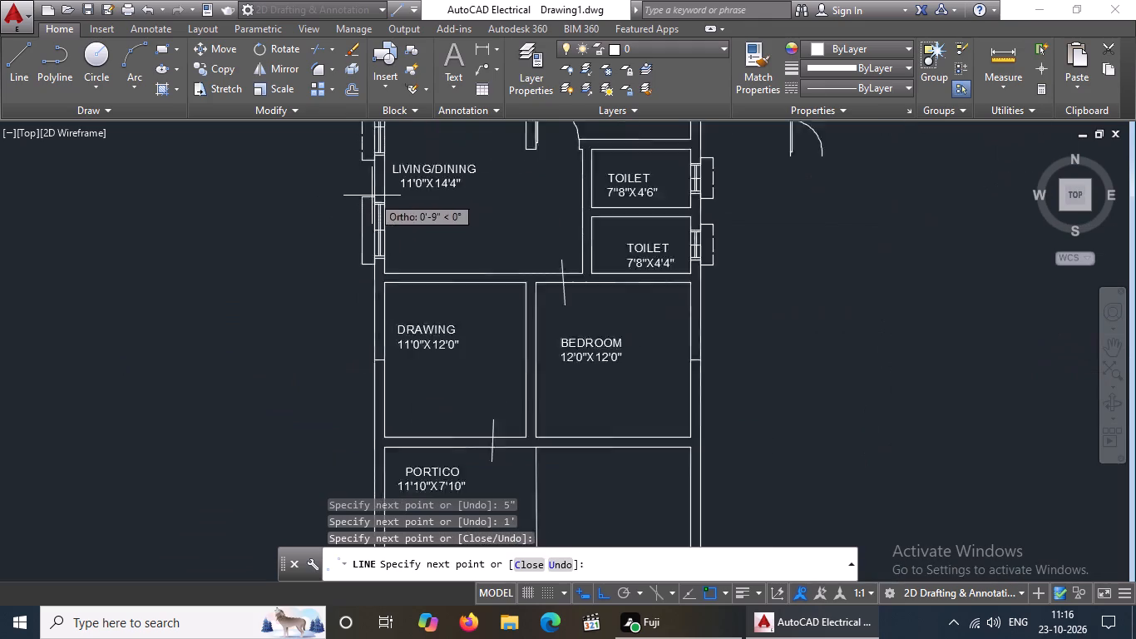
pyautogui.moveTo(378, 235); pyautogui.dragTo(372, 329, button='middle')
pyautogui.press('Escape')
# Change the southern living/dining window's projection outline to the ACAD_ISO02W100 dashed linetype.
pyautogui.scroll(3, 370, 326)
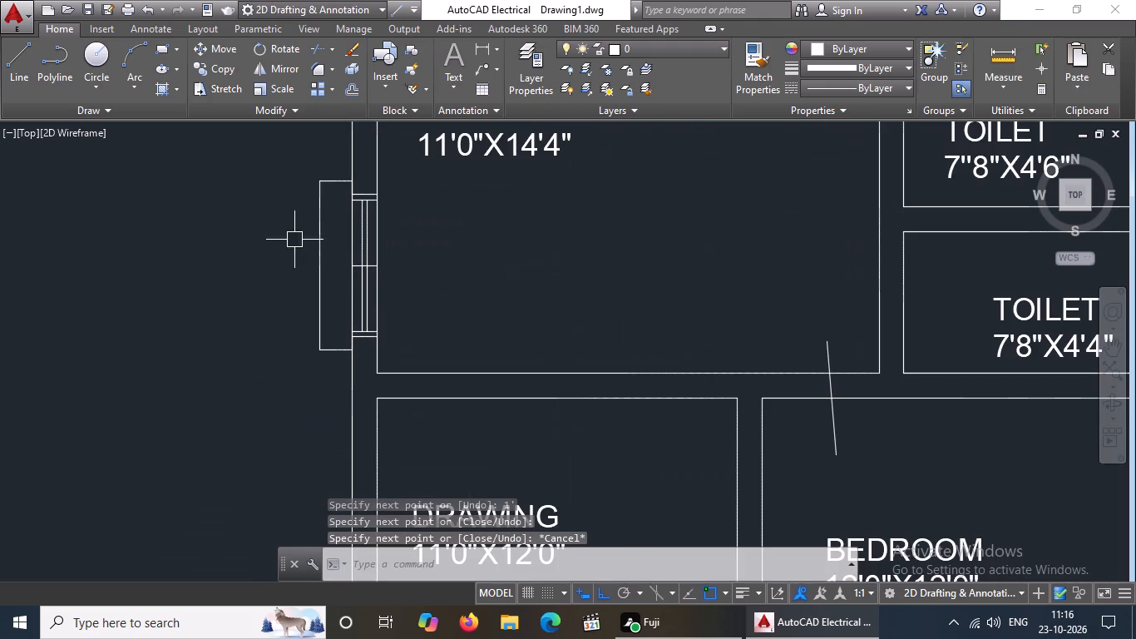
pyautogui.moveTo(284, 161); pyautogui.dragTo(289, 176)
pyautogui.click(358, 370)
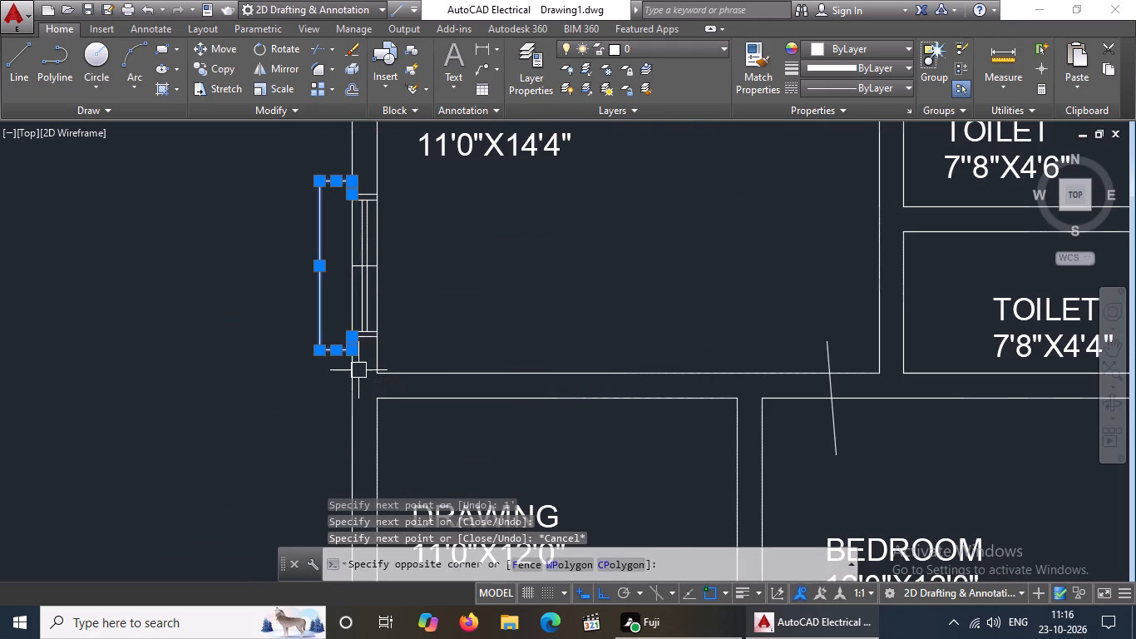
pyautogui.click(844, 90)
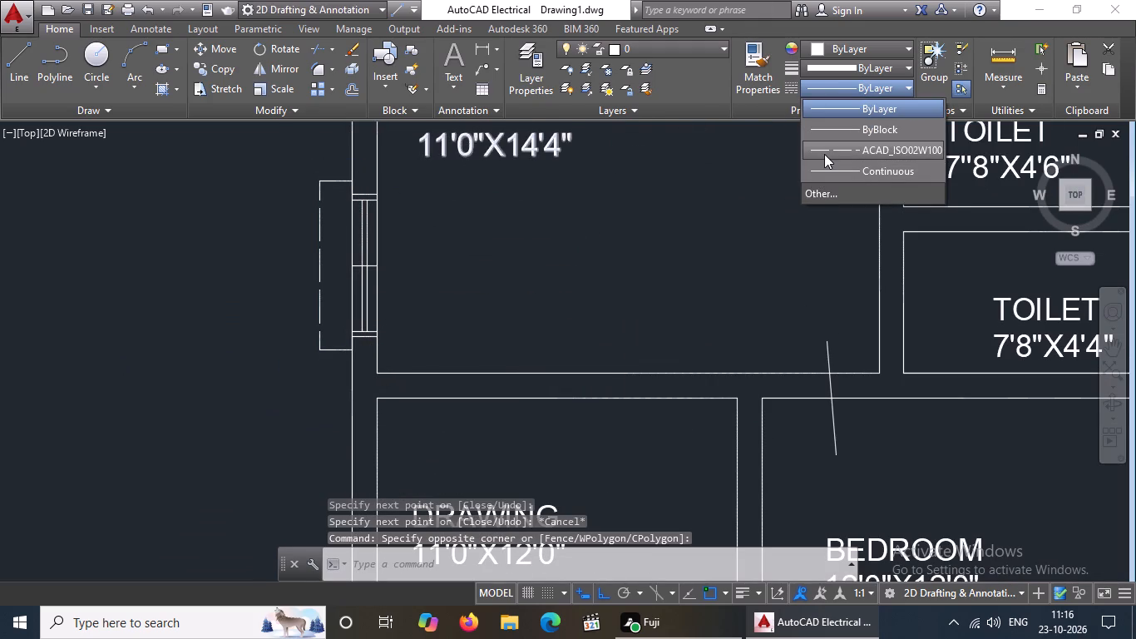
pyautogui.click(824, 151)
pyautogui.scroll(-3, 561, 191)
pyautogui.moveTo(561, 204); pyautogui.dragTo(542, 302, button='middle')
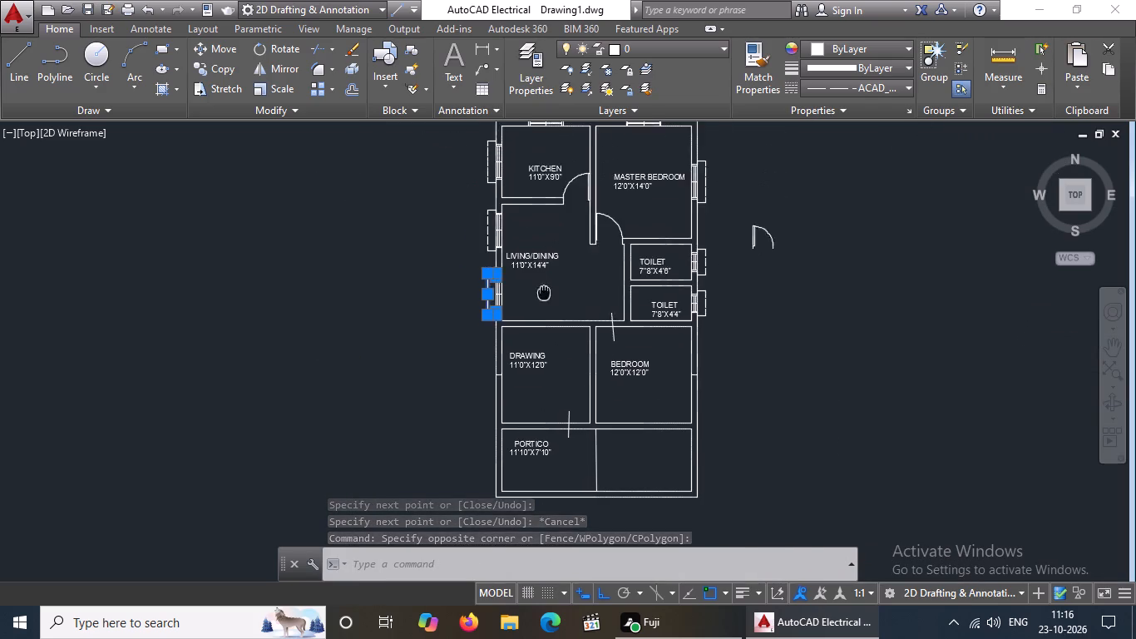
pyautogui.moveTo(542, 302); pyautogui.dragTo(541, 305, button='middle')
pyautogui.scroll(1, 541, 306)
pyautogui.press('Escape')
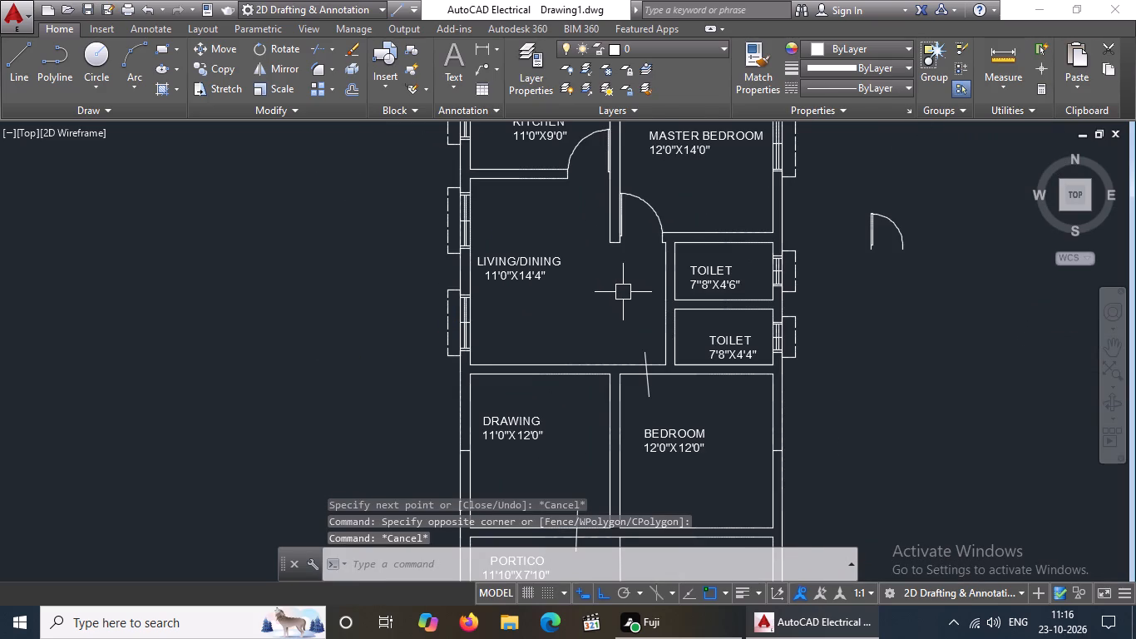
# Extend the northern toilet's south wall line west to the living/dining wall and the southern toilet's west wall line south to the bedroom wall.
pyautogui.moveTo(583, 357); pyautogui.dragTo(558, 413, button='middle')
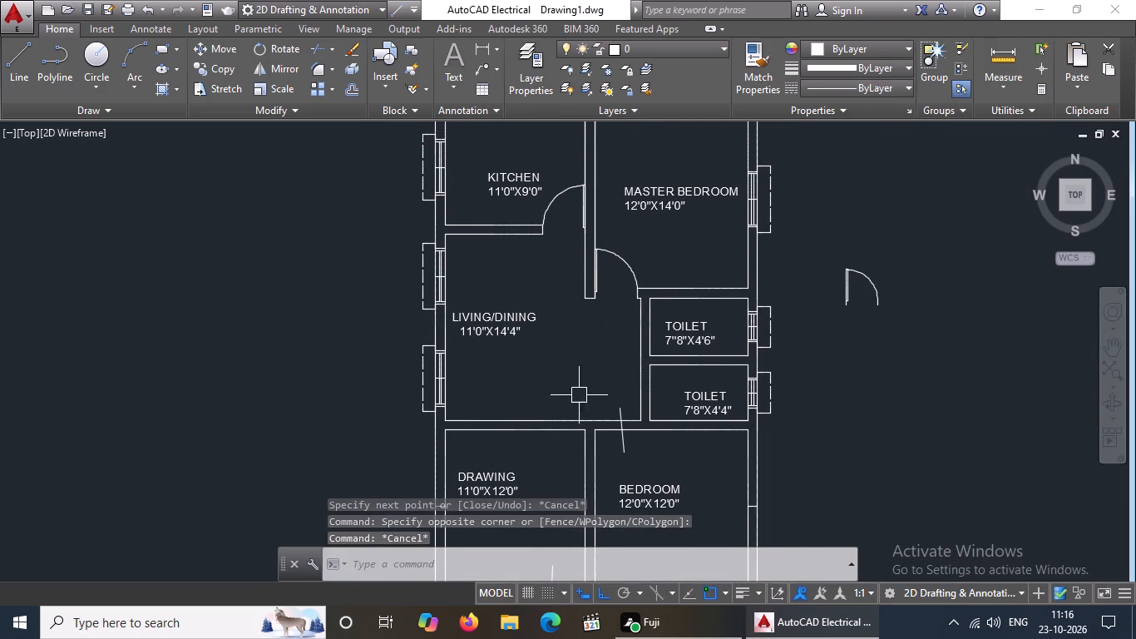
pyautogui.moveTo(699, 411); pyautogui.dragTo(617, 389, button='middle')
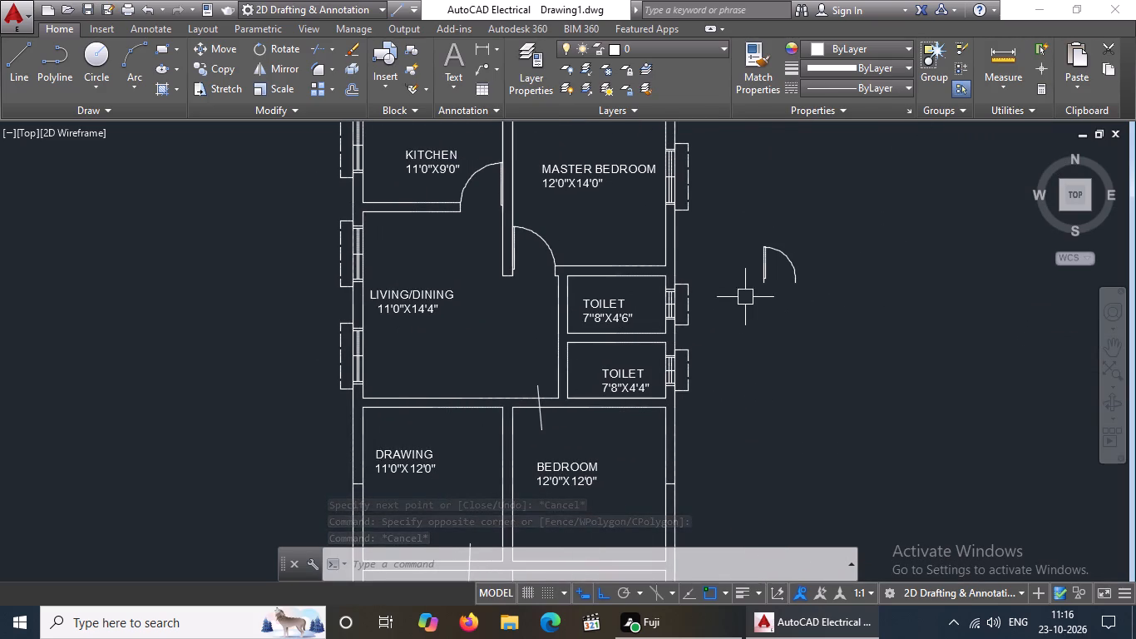
pyautogui.scroll(1, 755, 289)
pyautogui.press('Escape')
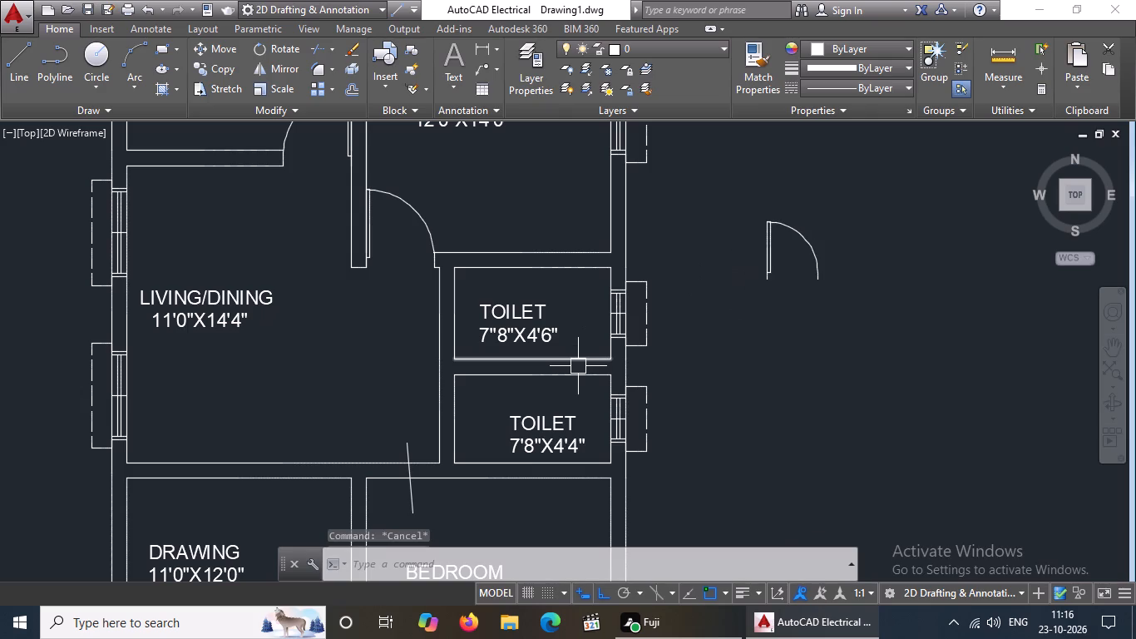
pyautogui.press('e')
pyautogui.press('x')
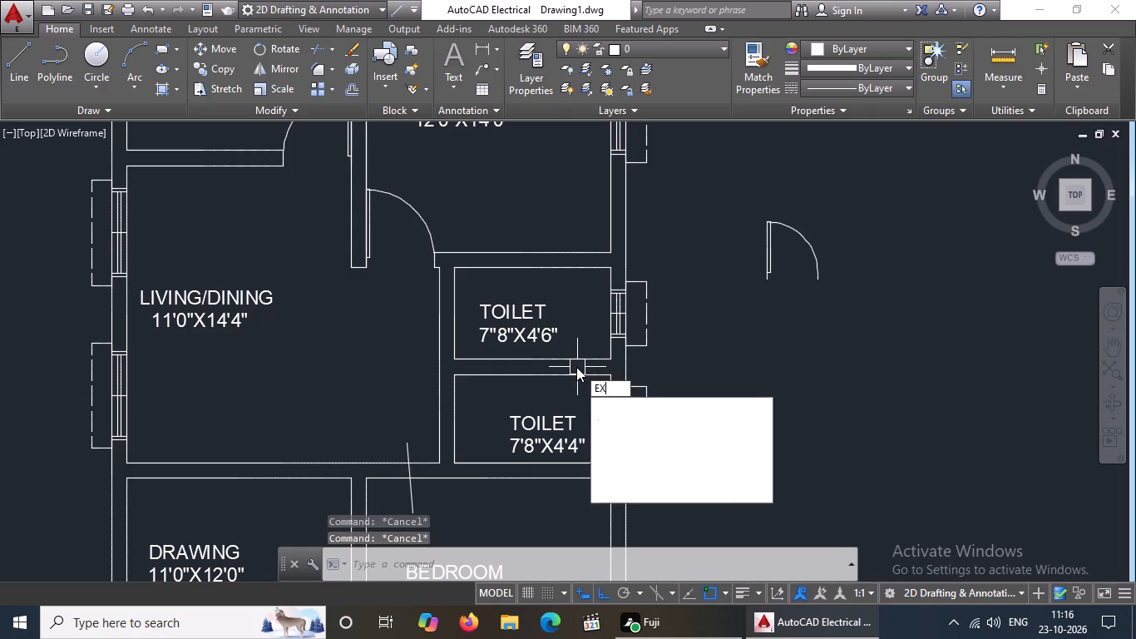
pyautogui.press('space')
pyautogui.press('space')
pyautogui.click(475, 357)
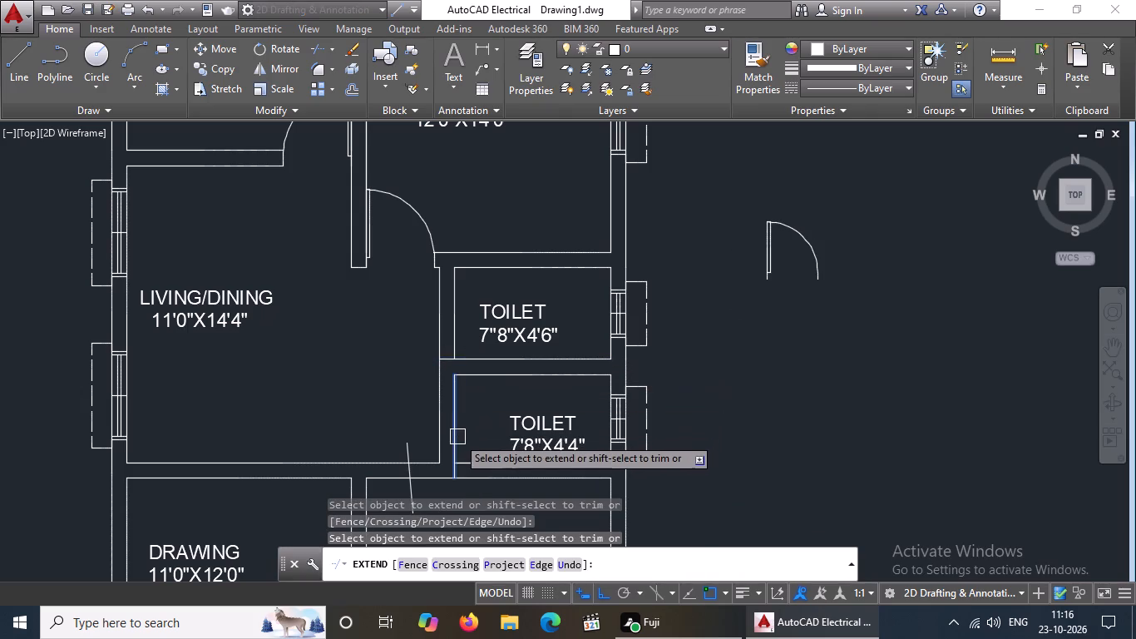
pyautogui.click(457, 437)
pyautogui.press('Escape')
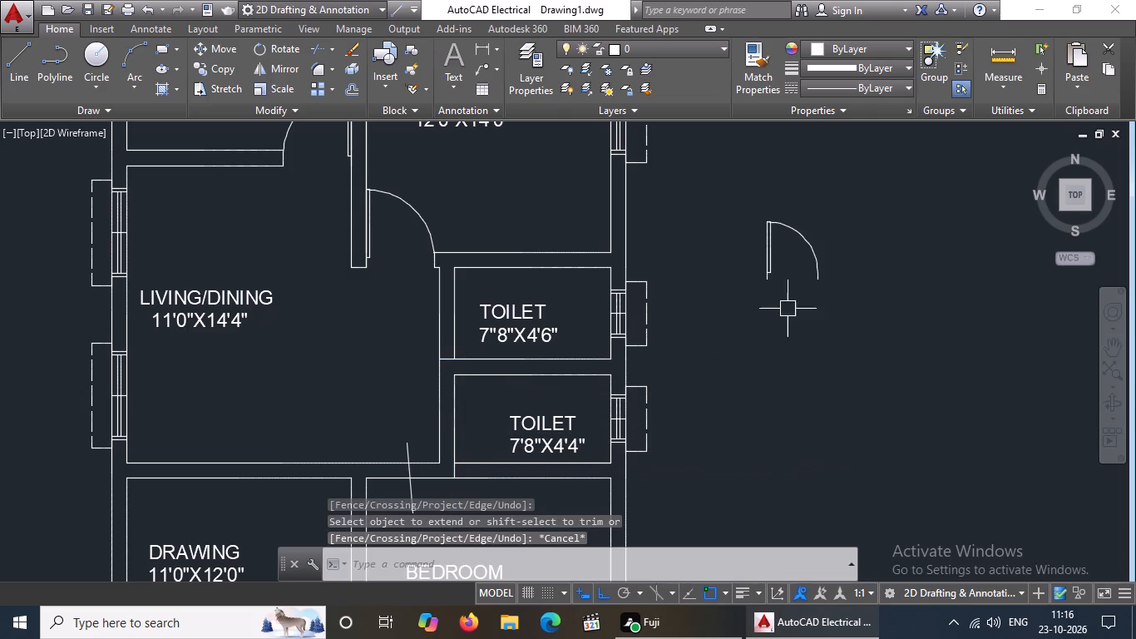
# Move the spare door outside the plan, with Ortho off, to the southern end of the southern toilet's extended west wall line.
pyautogui.click(767, 258)
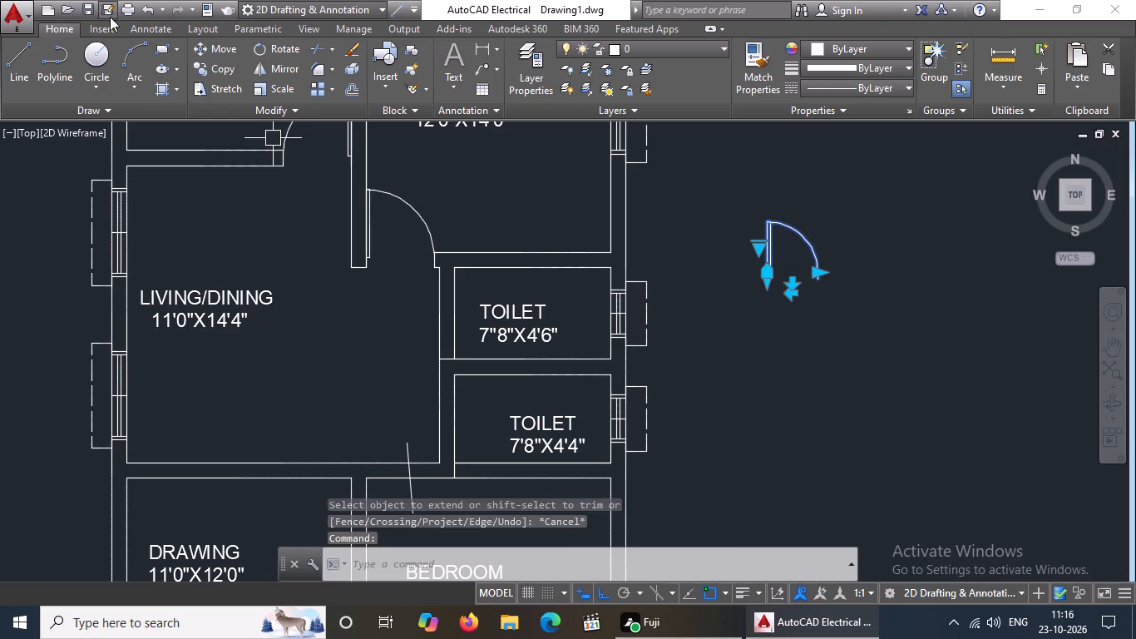
pyautogui.click(218, 48)
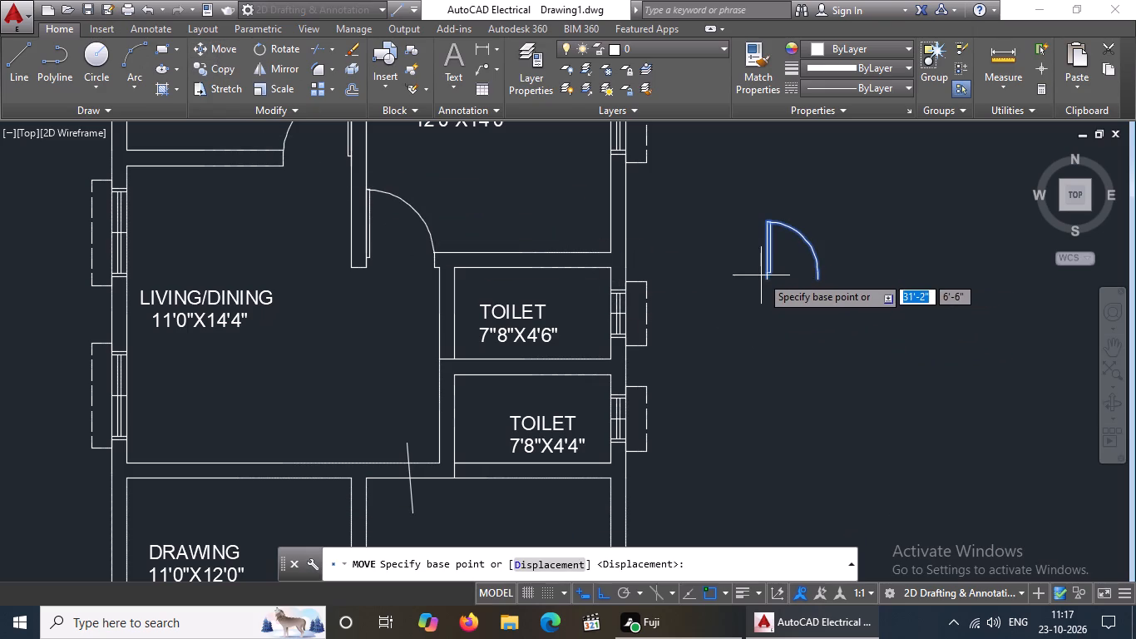
pyautogui.moveTo(768, 280); pyautogui.dragTo(758, 291)
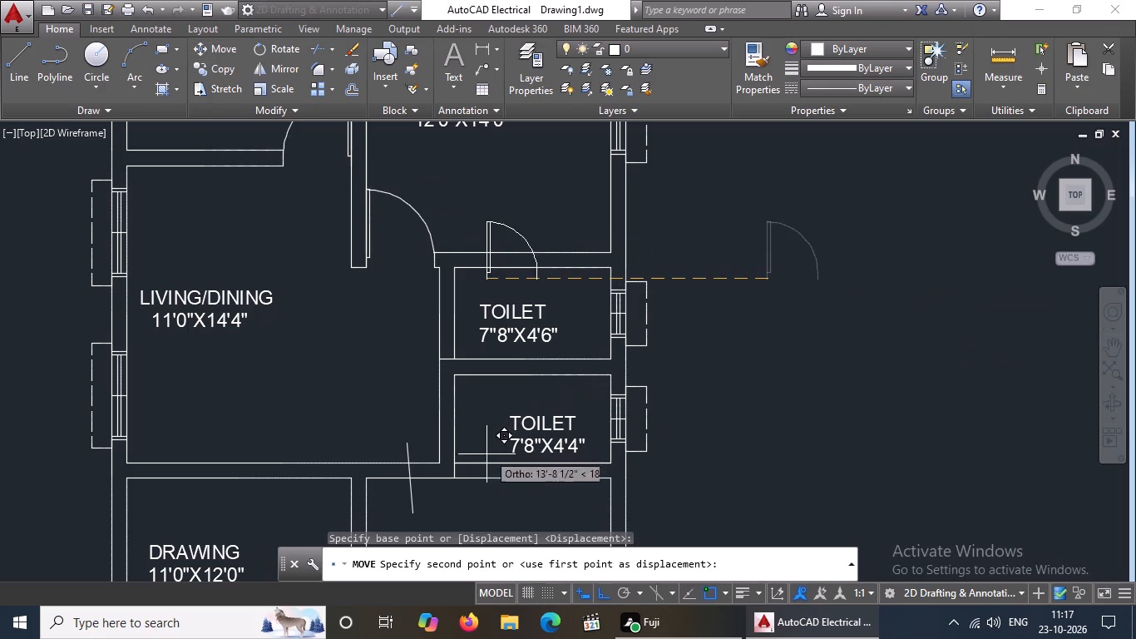
pyautogui.click(600, 597)
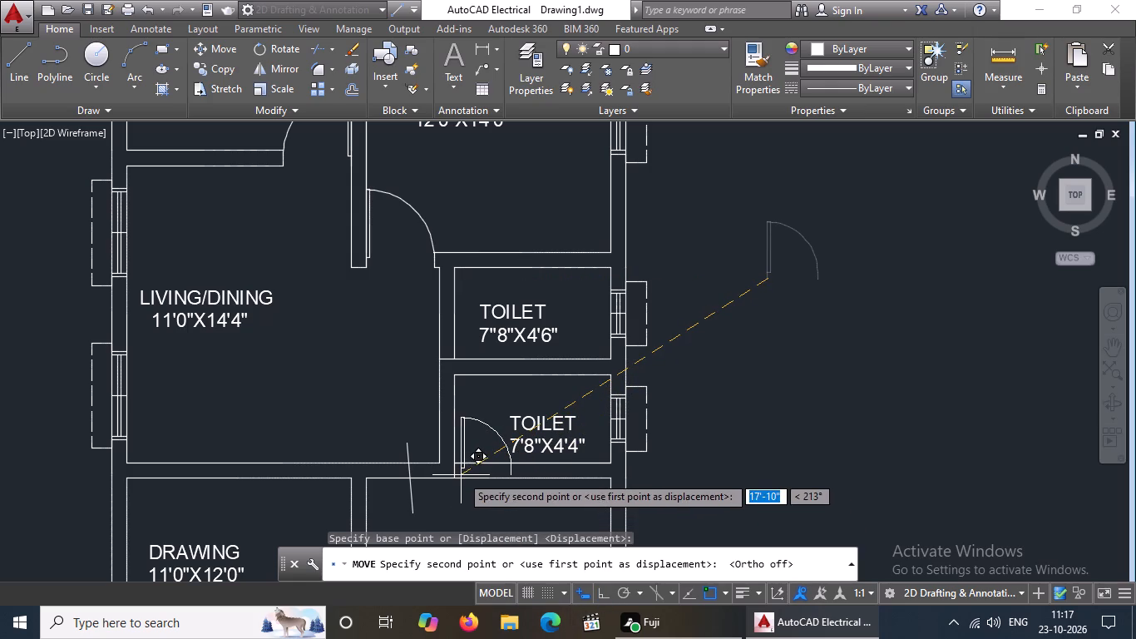
pyautogui.click(451, 479)
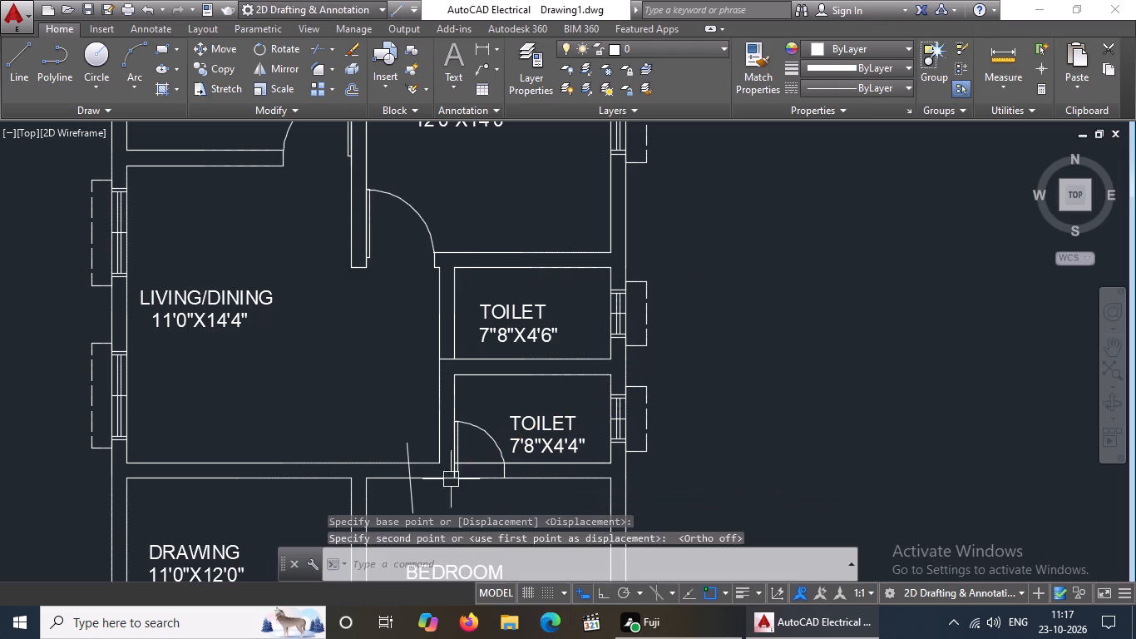
pyautogui.scroll(-2, 533, 460)
pyautogui.press('Escape')
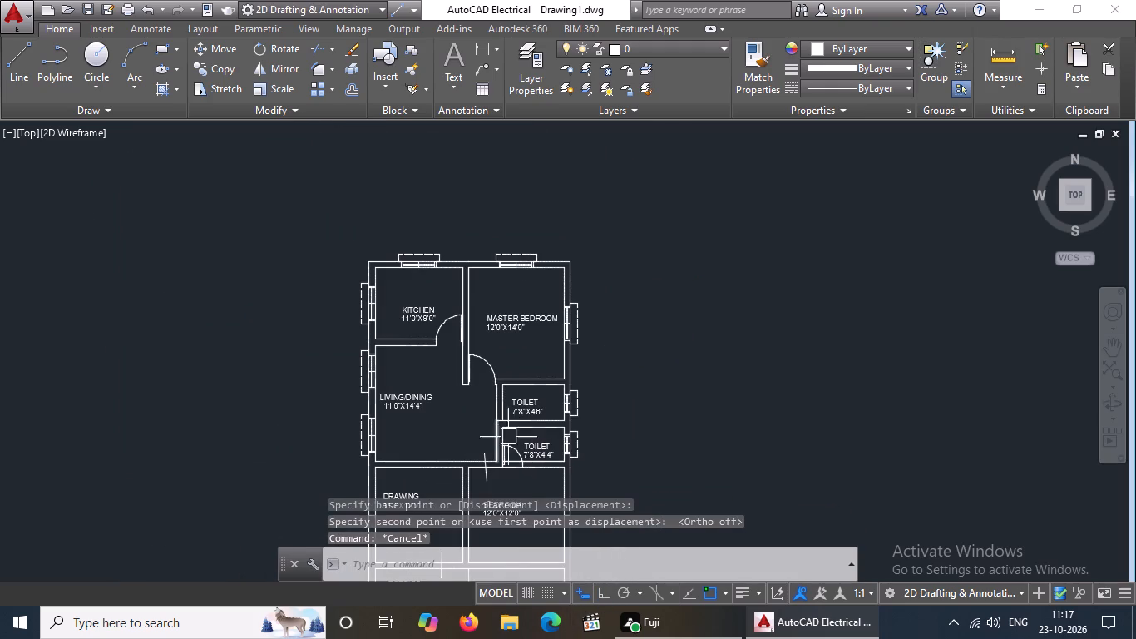
# Copy the southern toilet's door into the living/dining area, just west of the northern toilet and about 7'-4" away.
pyautogui.scroll(2, 510, 456)
pyautogui.click(515, 436)
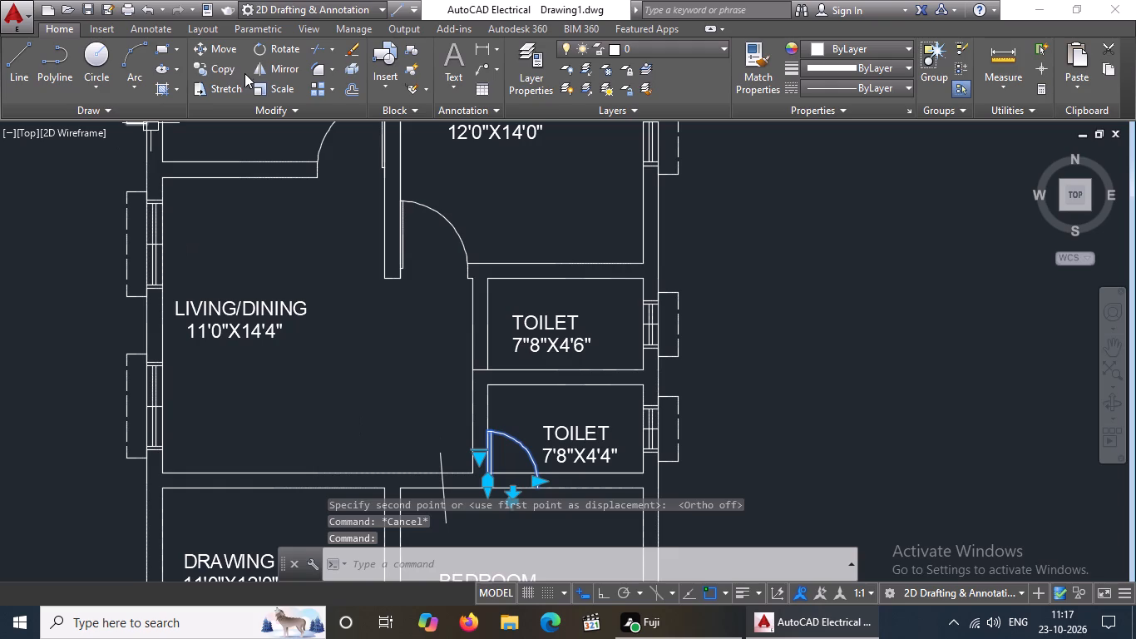
pyautogui.click(231, 67)
pyautogui.click(512, 466)
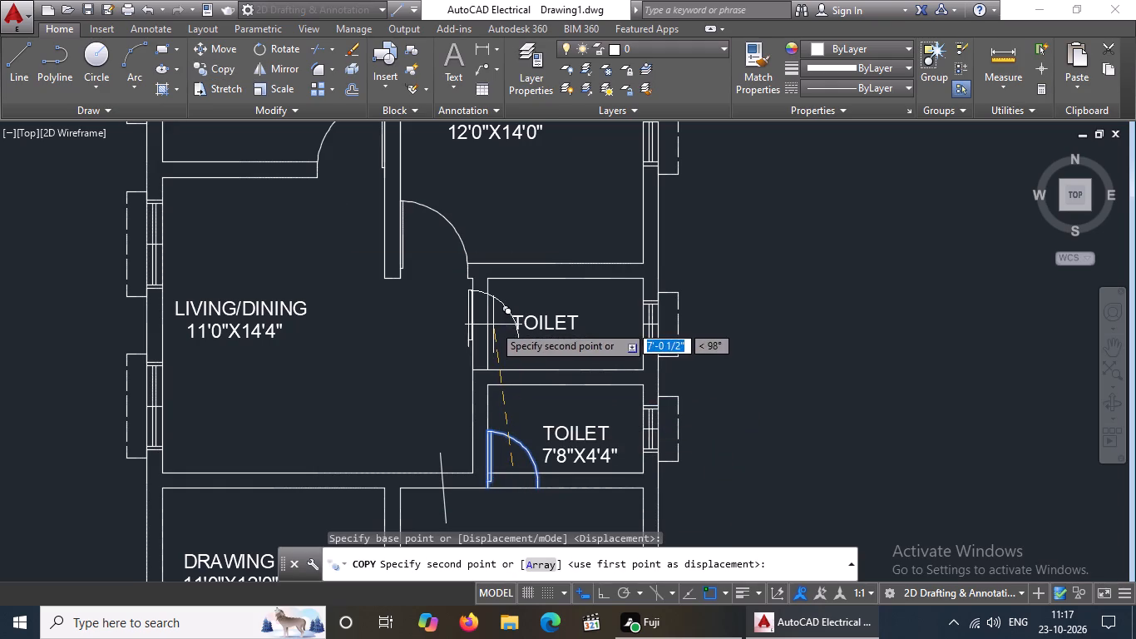
pyautogui.click(448, 332)
pyautogui.press('Escape')
# Rotate the copied door 270° with Ortho on, and flip it so its leaf lies south and its swing faces north.
pyautogui.click(432, 323)
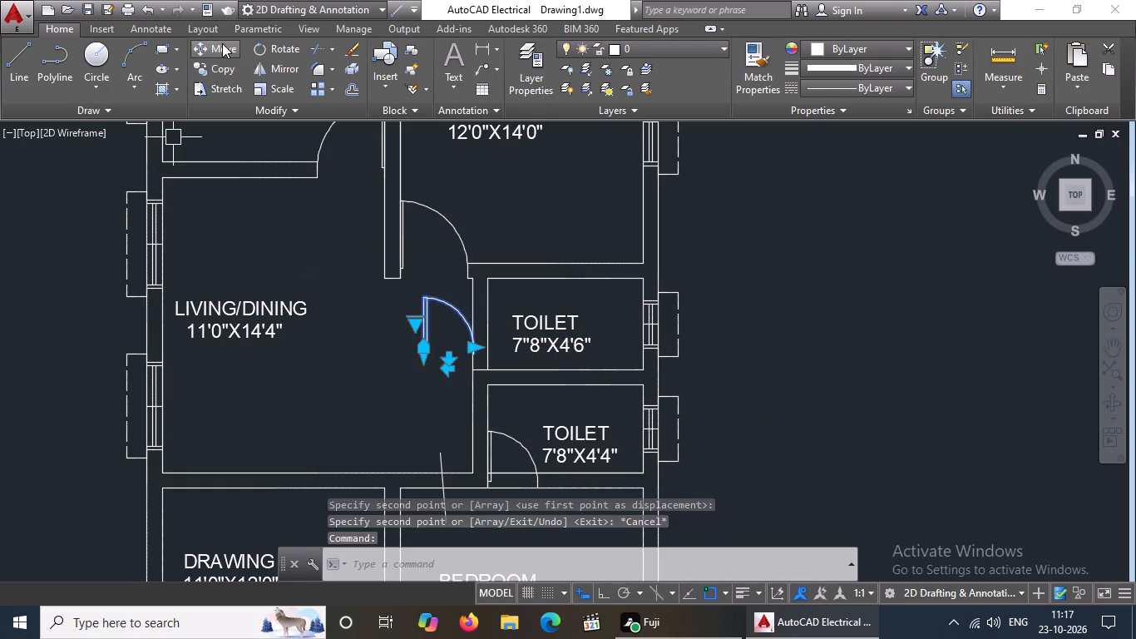
pyautogui.click(279, 44)
pyautogui.click(432, 329)
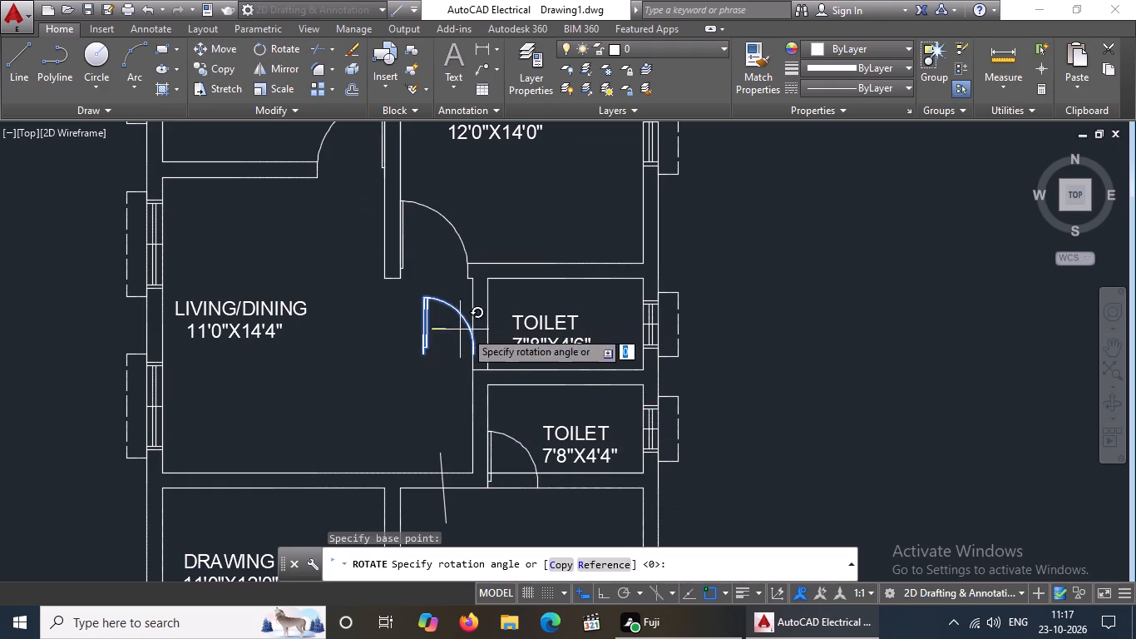
pyautogui.click(610, 588)
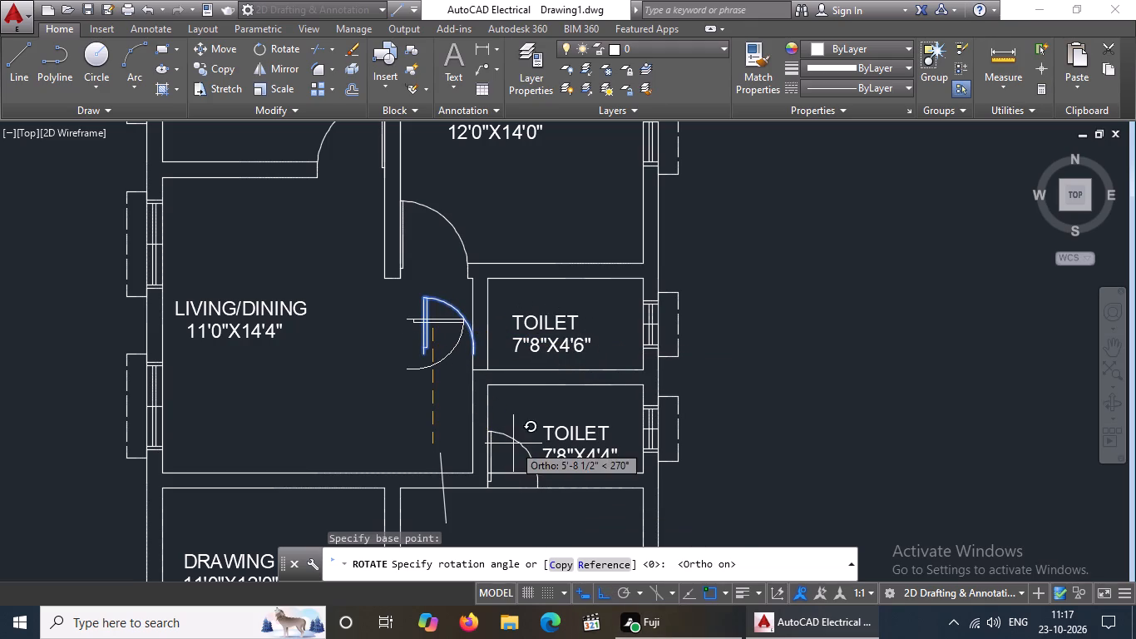
pyautogui.click(426, 384)
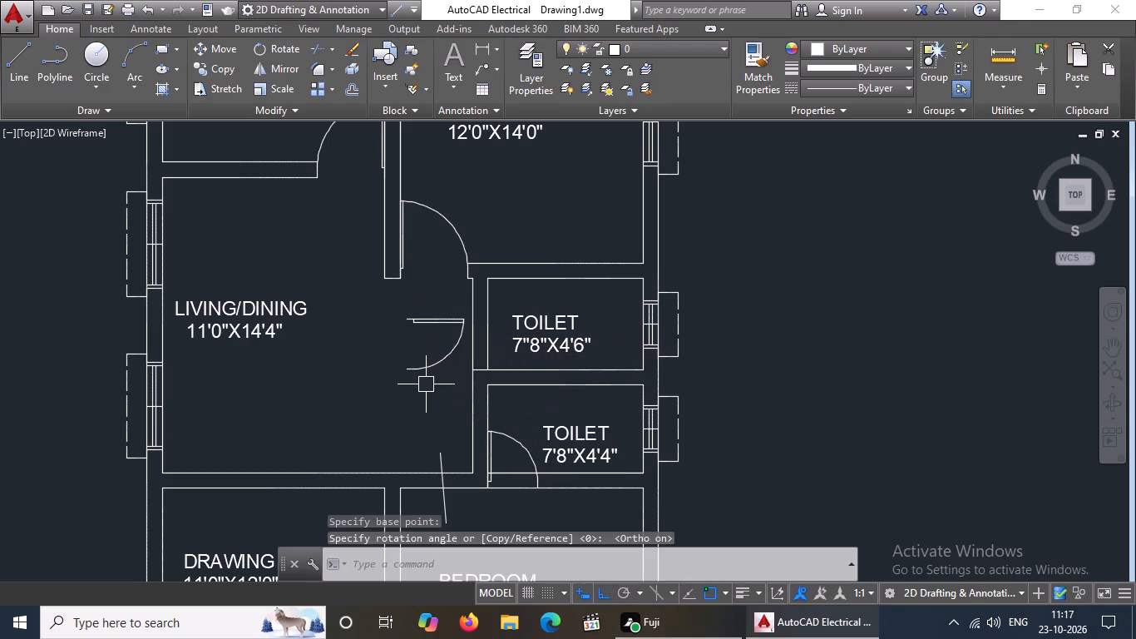
pyautogui.click(418, 366)
pyautogui.scroll(2, 393, 342)
pyautogui.click(387, 349)
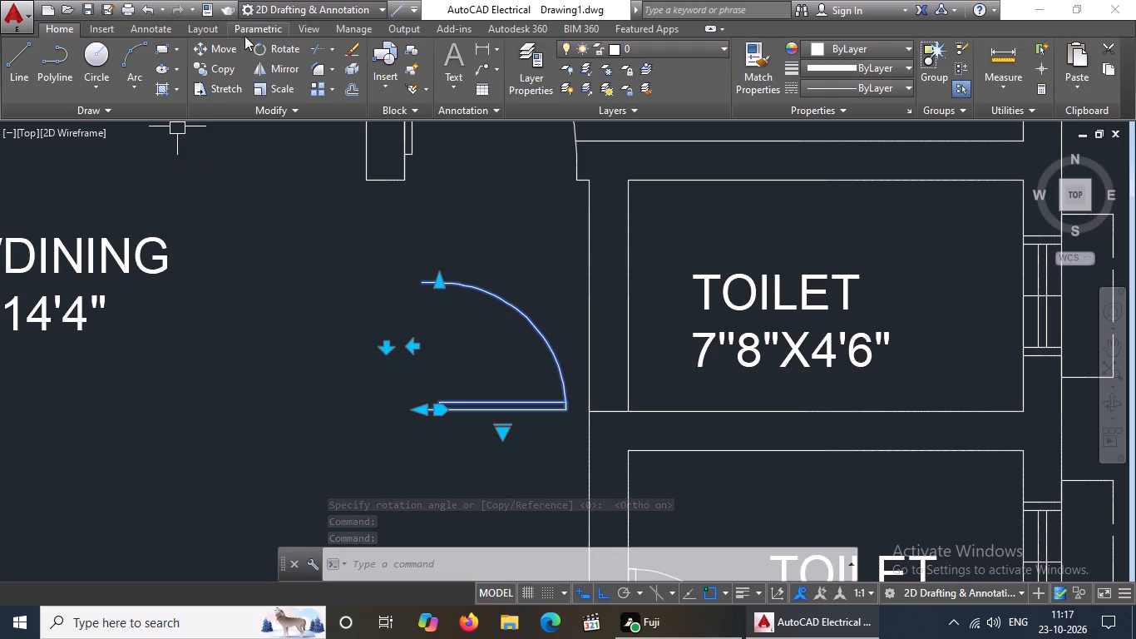
# Move the rotated door by its hinge corner to the west end of the northern toilet's extended south wall line.
pyautogui.click(212, 49)
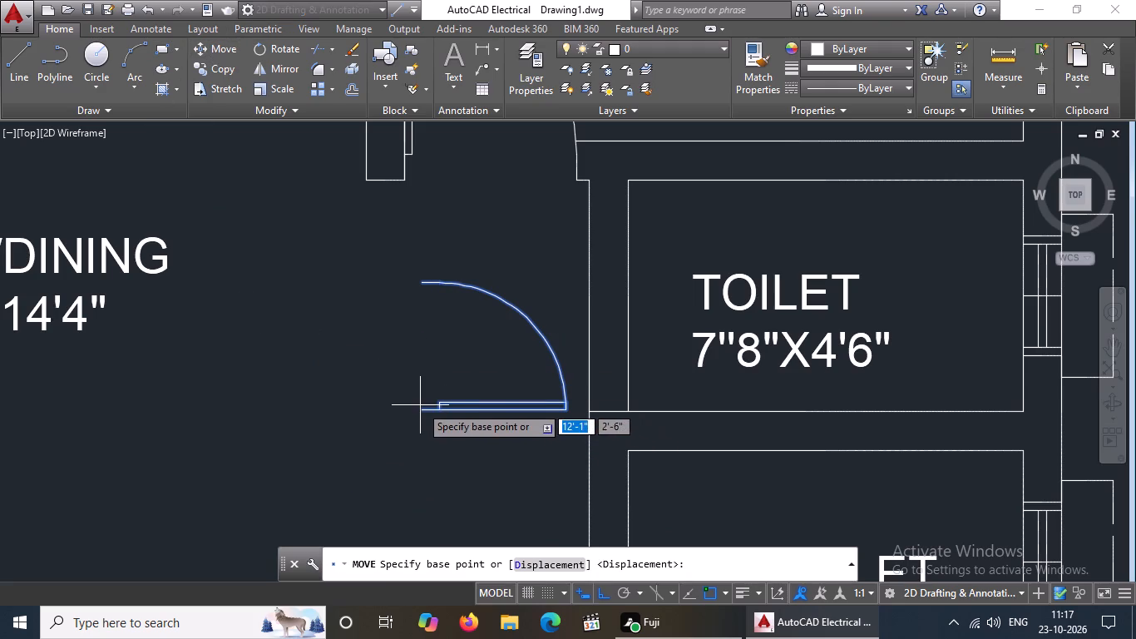
pyautogui.moveTo(422, 409); pyautogui.dragTo(464, 419)
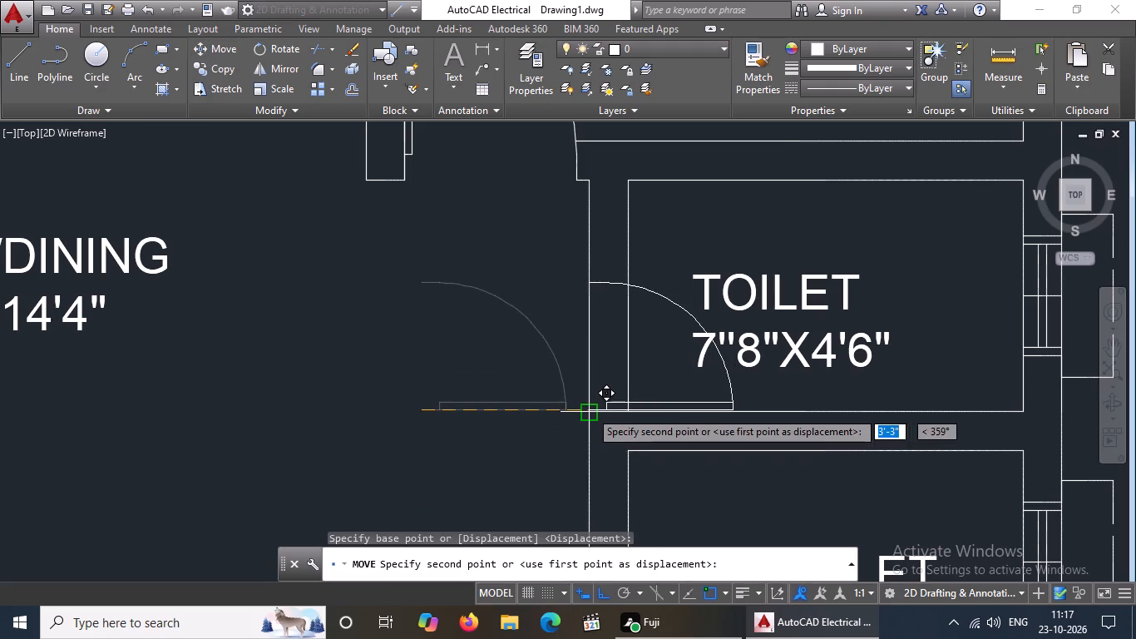
pyautogui.click(590, 410)
pyautogui.scroll(-3, 616, 470)
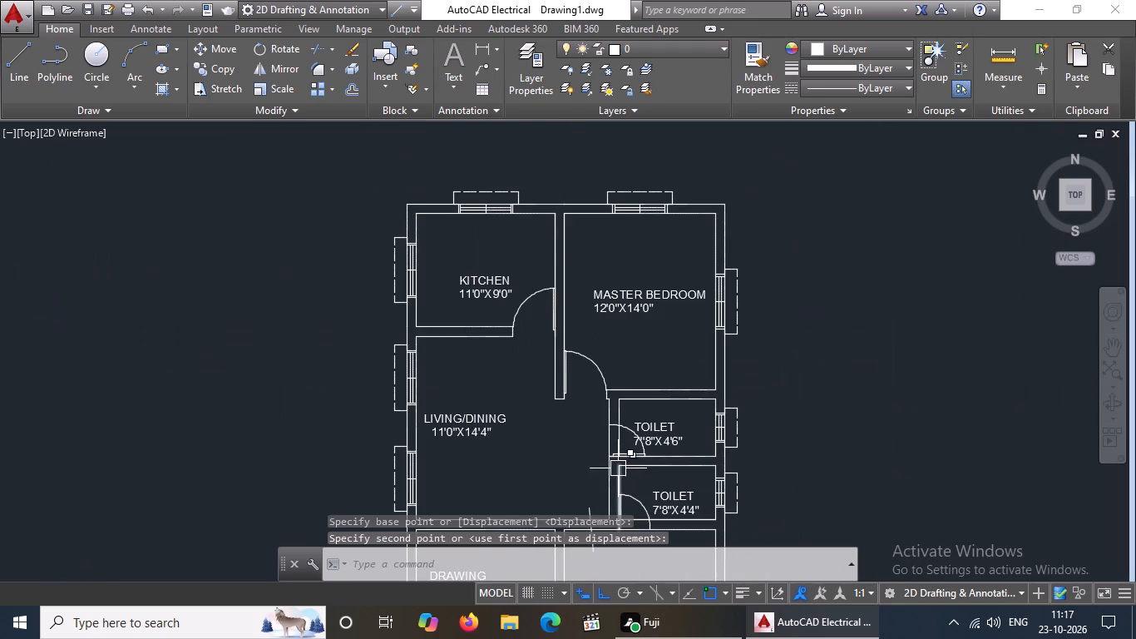
pyautogui.moveTo(618, 468); pyautogui.dragTo(509, 414, button='middle')
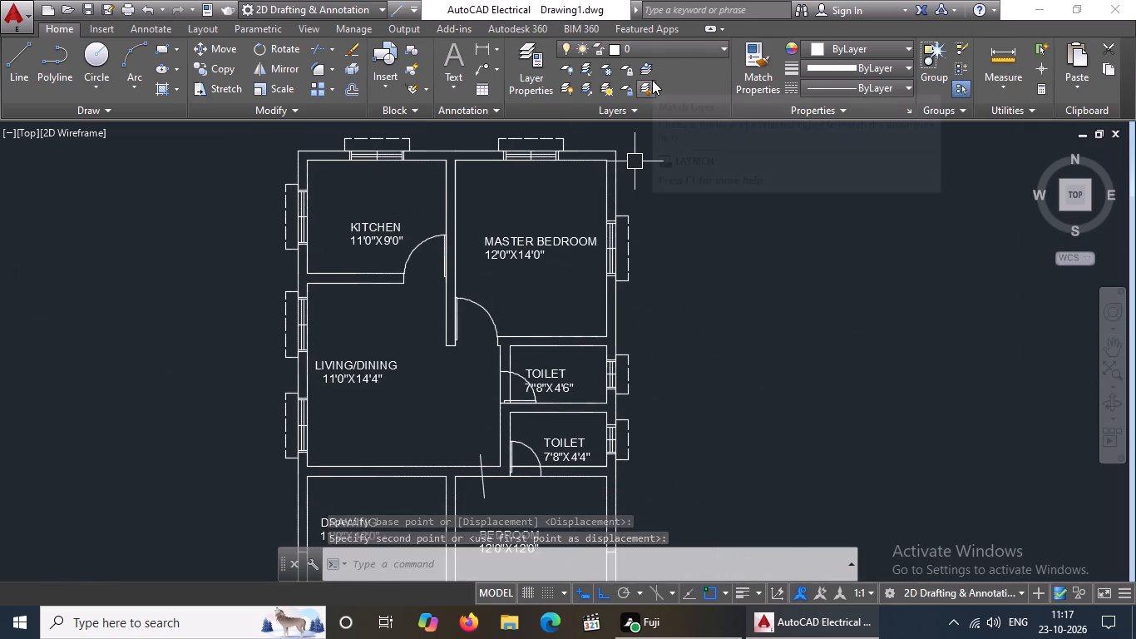
pyautogui.press('Escape')
# Trim the two west wall lines of the northern toilet across its door opening.
pyautogui.middleClick(465, 373)
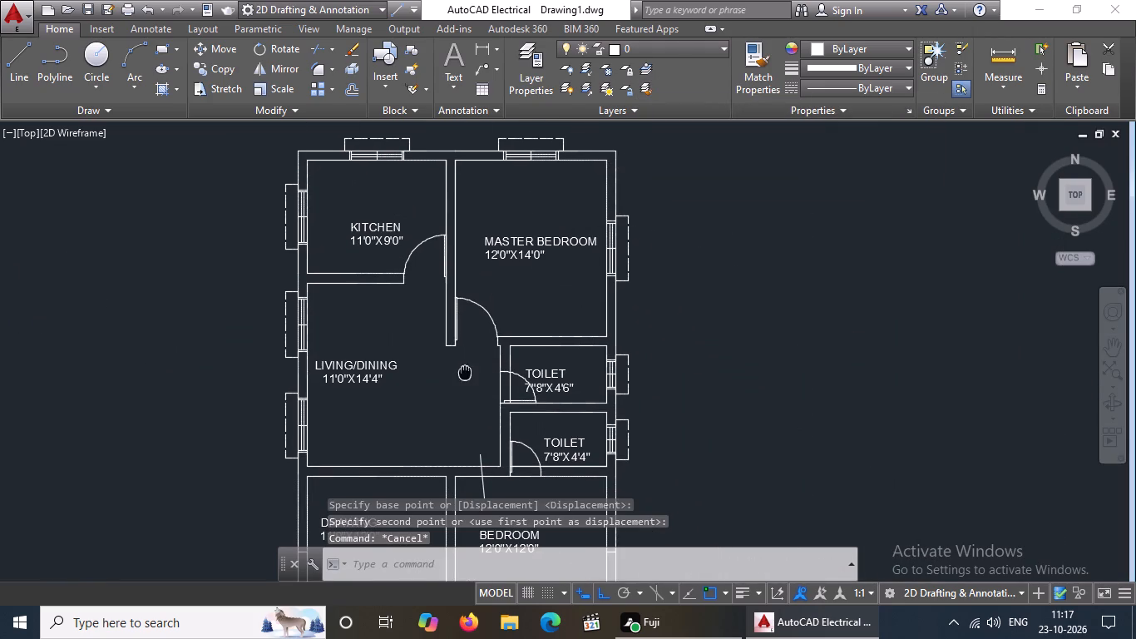
pyautogui.press('Escape')
pyautogui.press('t')
pyautogui.press('r')
pyautogui.press('space')
pyautogui.press('space')
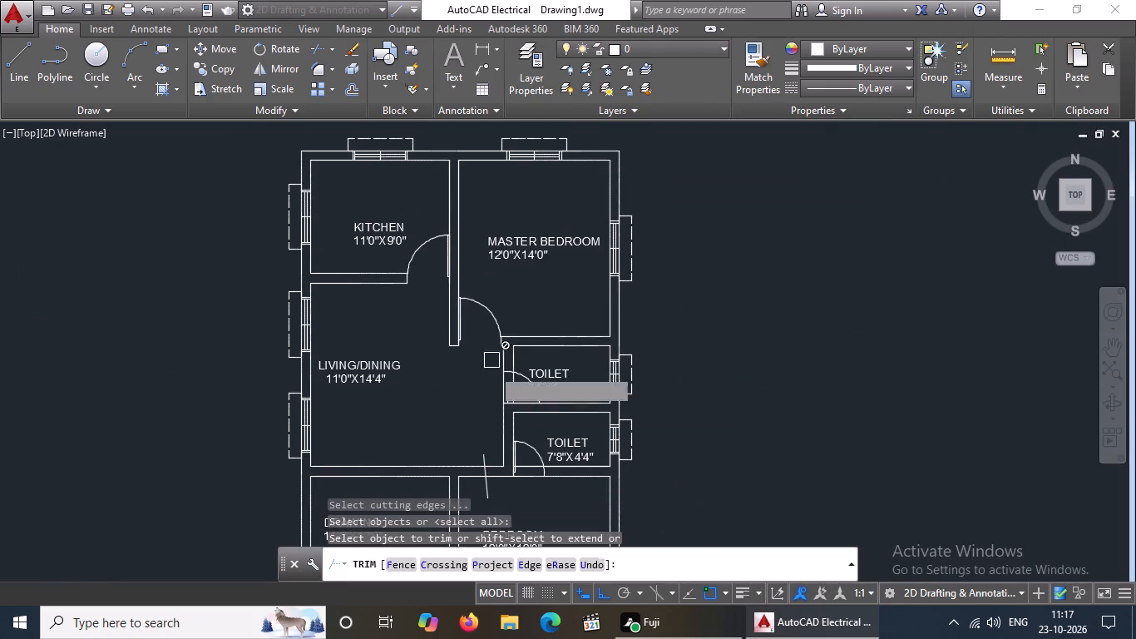
pyautogui.scroll(3, 506, 386)
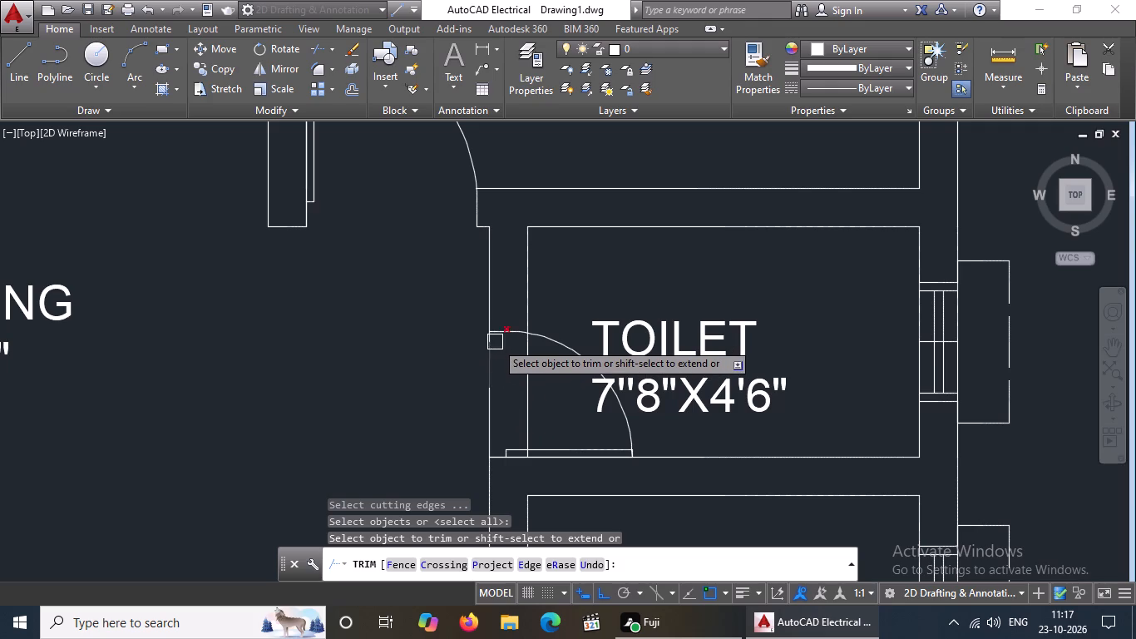
pyautogui.click(491, 343)
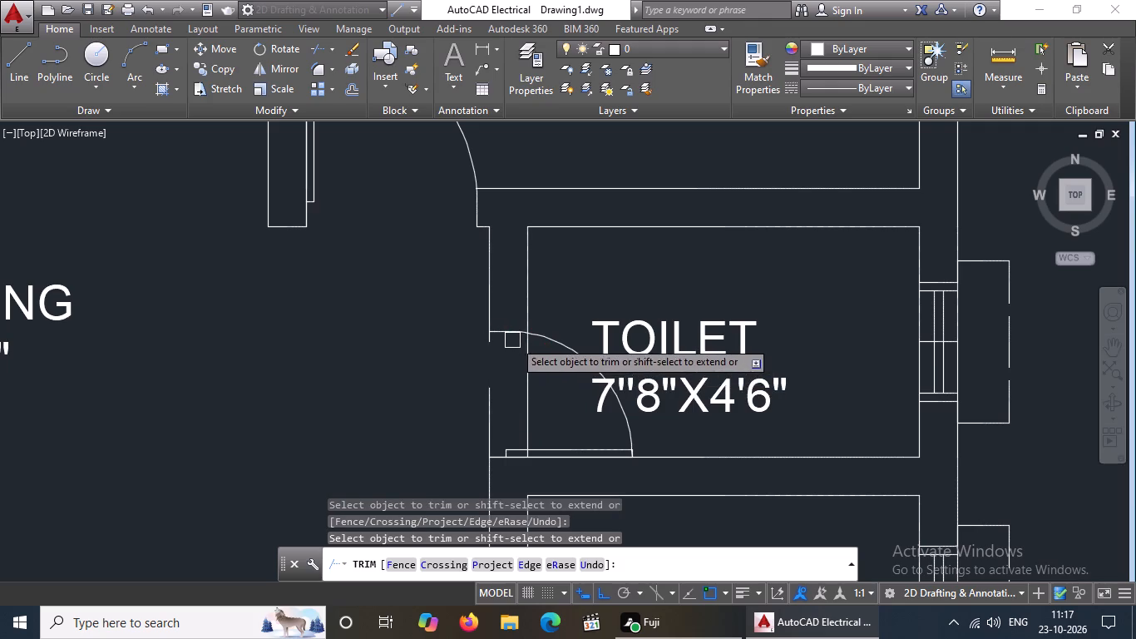
pyautogui.scroll(3, 523, 343)
pyautogui.moveTo(378, 310); pyautogui.dragTo(586, 358)
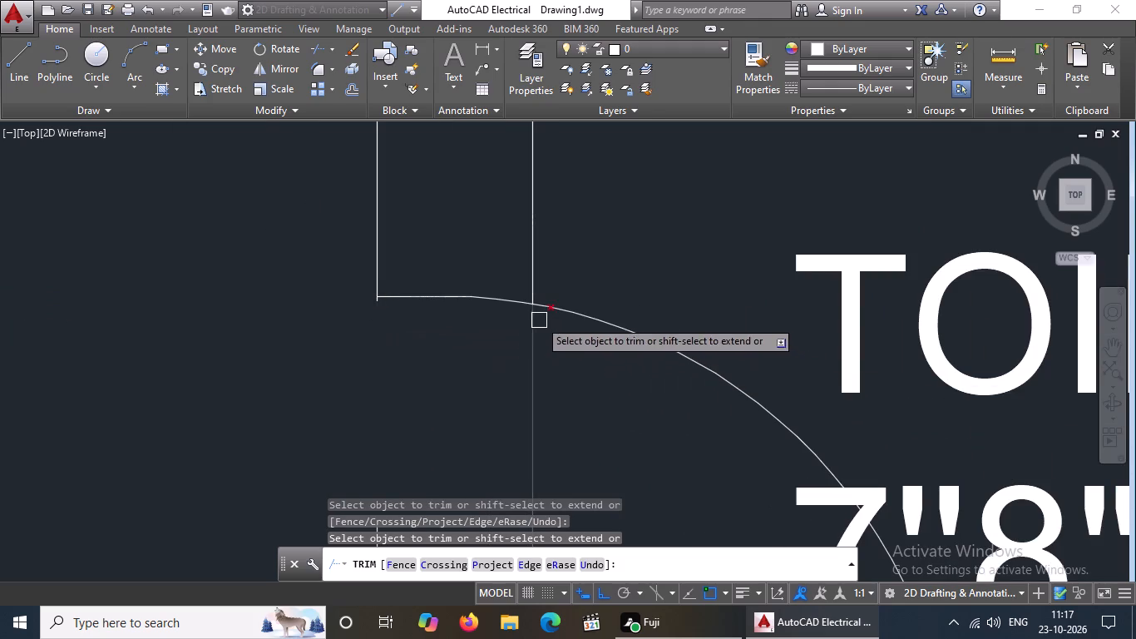
pyautogui.moveTo(526, 315); pyautogui.dragTo(533, 323)
pyautogui.scroll(-6, 570, 322)
pyautogui.scroll(3, 586, 347)
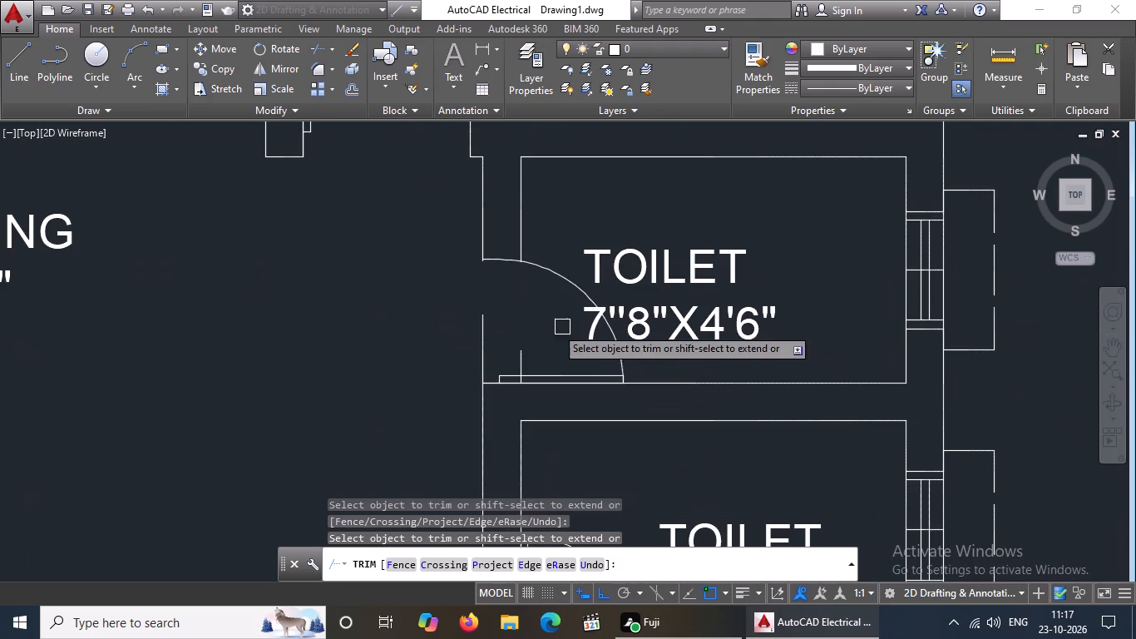
pyautogui.click(522, 361)
pyautogui.scroll(4, 533, 377)
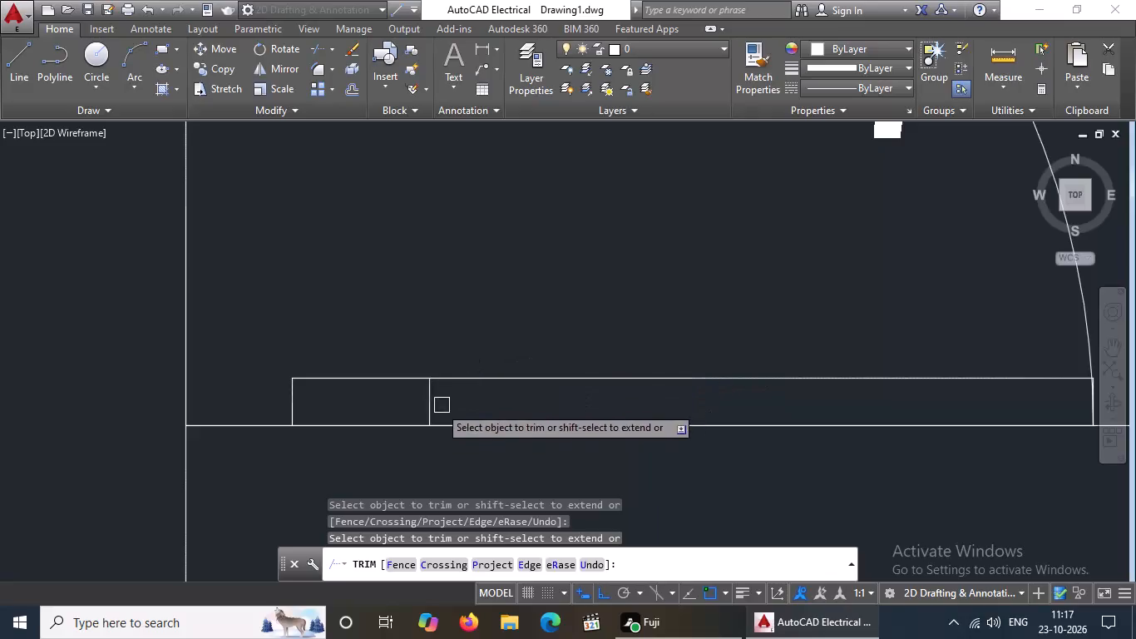
pyautogui.moveTo(183, 406); pyautogui.dragTo(197, 403)
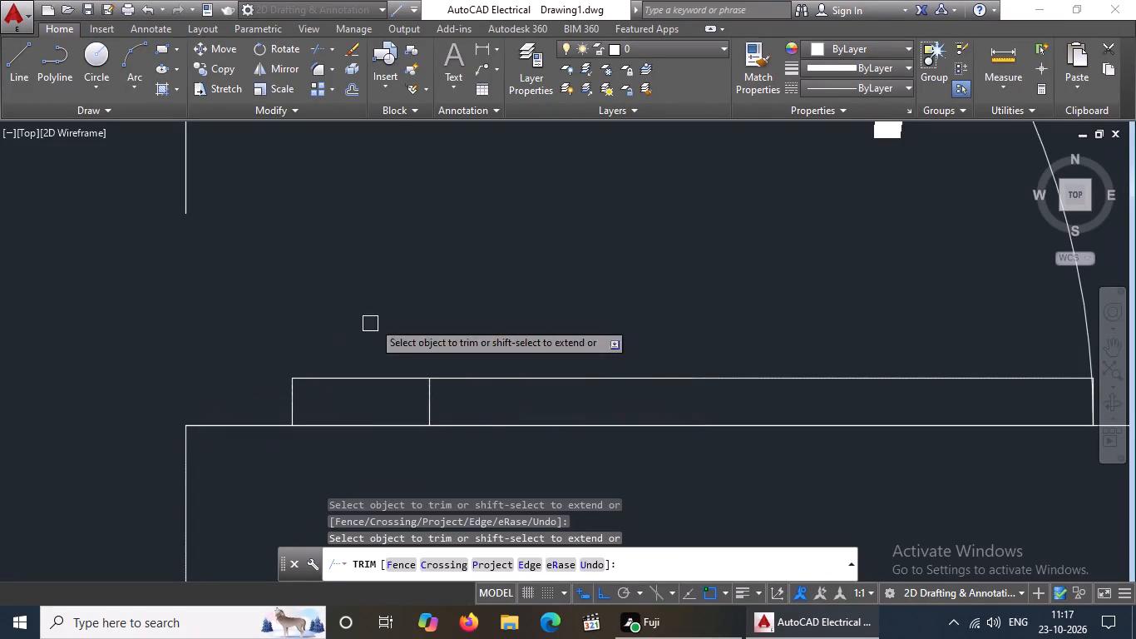
pyautogui.press('Escape')
# Erase the leftover wall line pieces inside the northern toilet's door leaf and across its opening.
pyautogui.click(431, 404)
pyautogui.press('Delete')
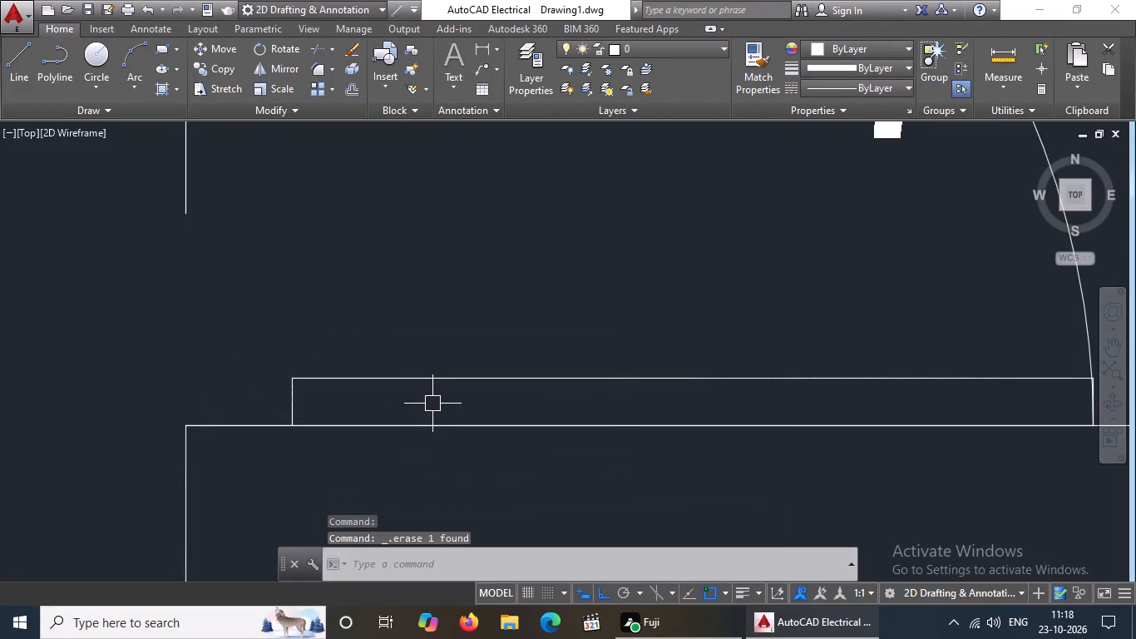
pyautogui.scroll(-3, 432, 405)
pyautogui.click(357, 323)
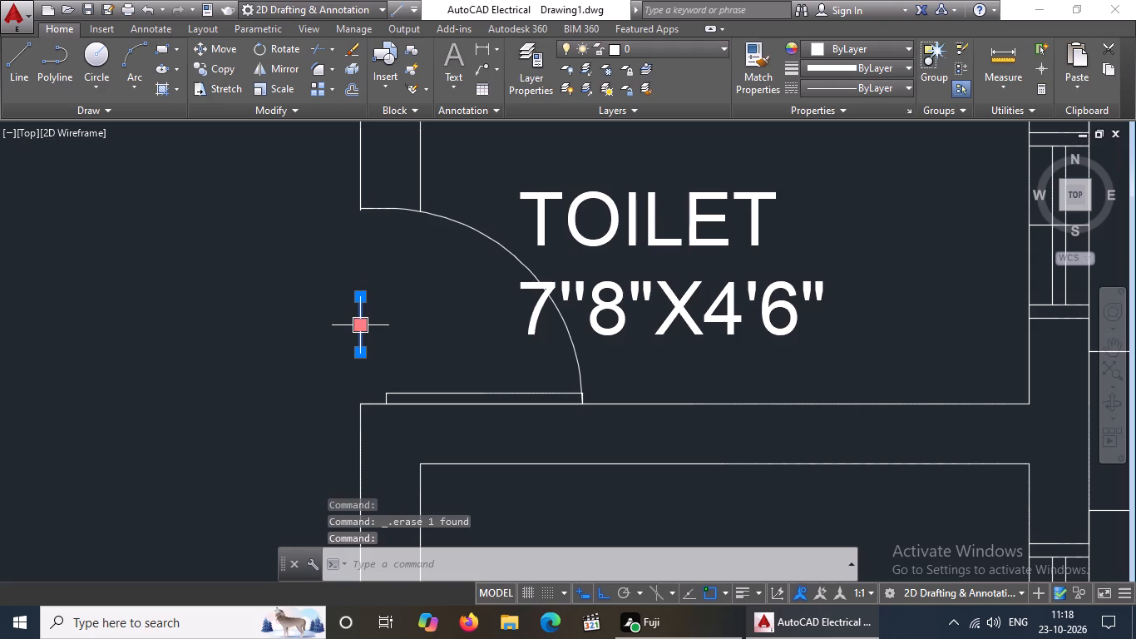
pyautogui.press('Return')
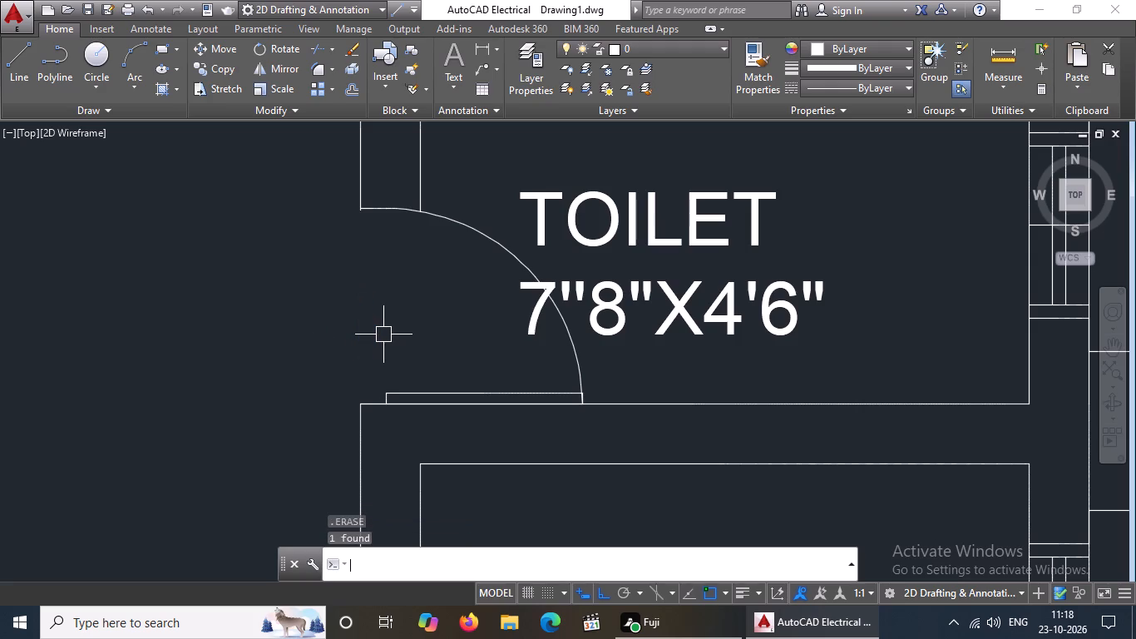
# Trim the southern toilet's inner south wall line across its door leaf and opening.
pyautogui.scroll(-2, 386, 329)
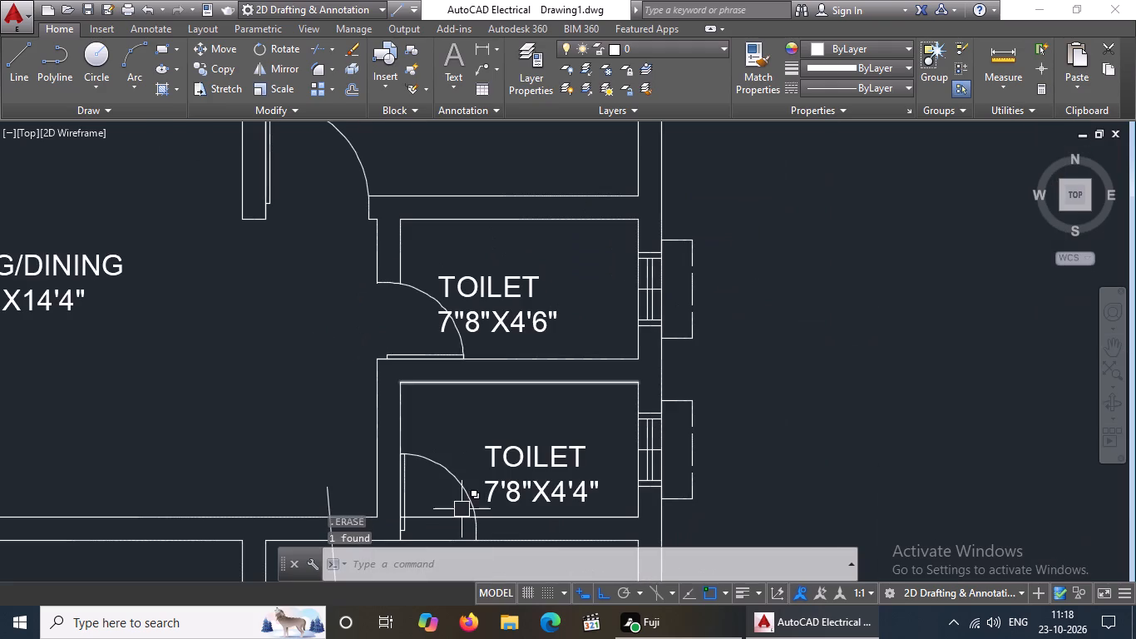
pyautogui.moveTo(462, 509); pyautogui.dragTo(483, 380, button='middle')
pyautogui.press('Escape')
pyautogui.press('t')
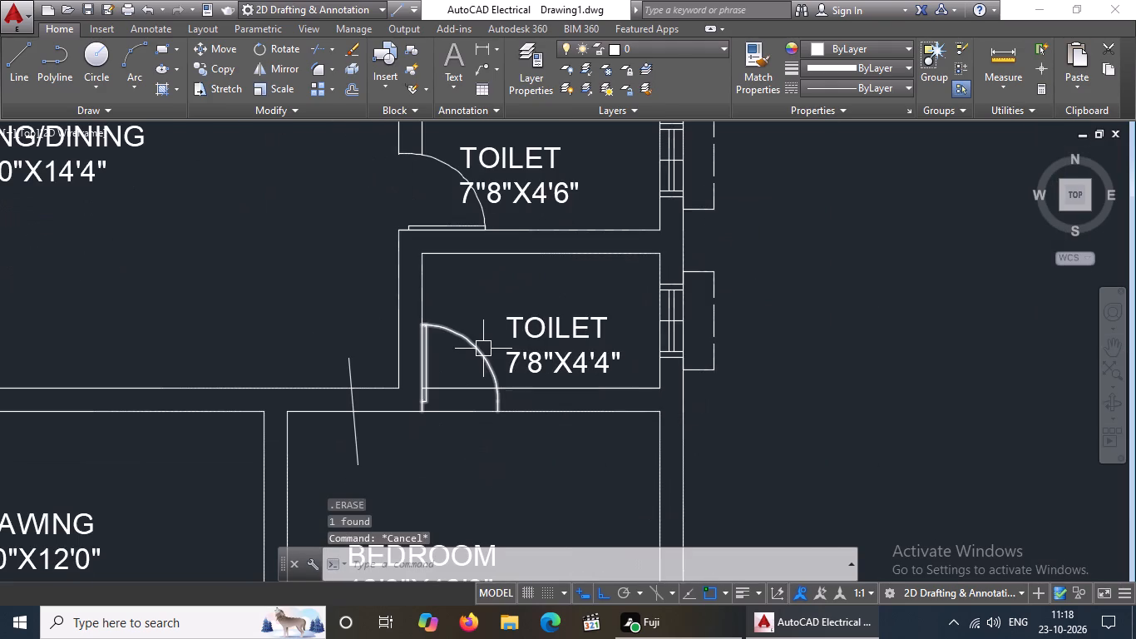
pyautogui.press('r')
pyautogui.press('Return')
pyautogui.press('Return')
pyautogui.scroll(5, 435, 398)
pyautogui.click(385, 368)
pyautogui.click(373, 364)
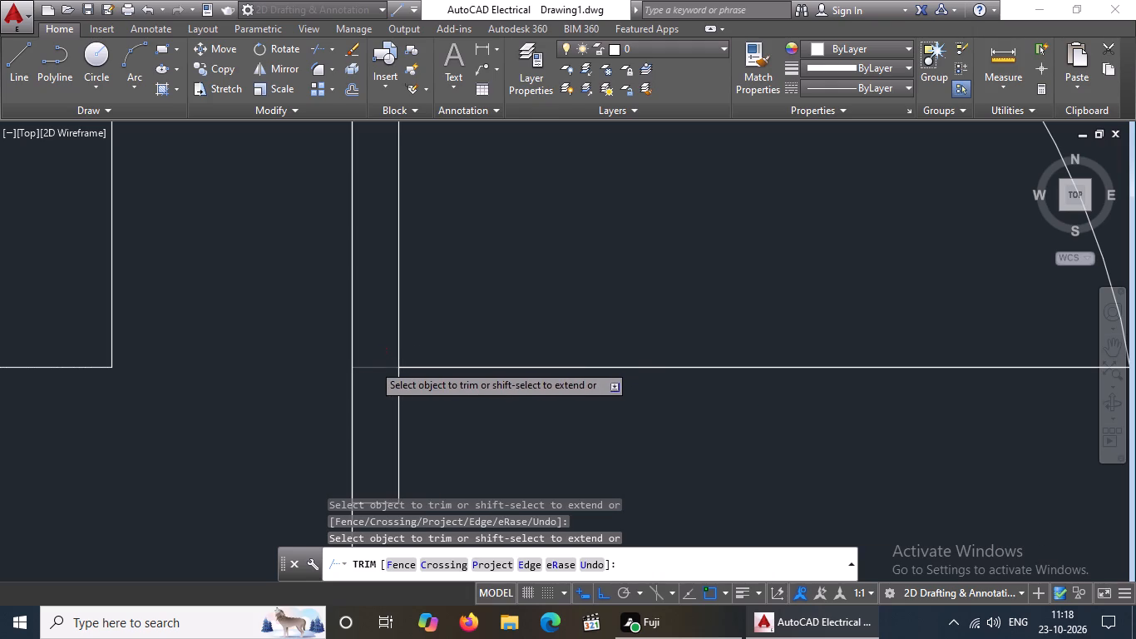
pyautogui.click(414, 368)
pyautogui.click(426, 369)
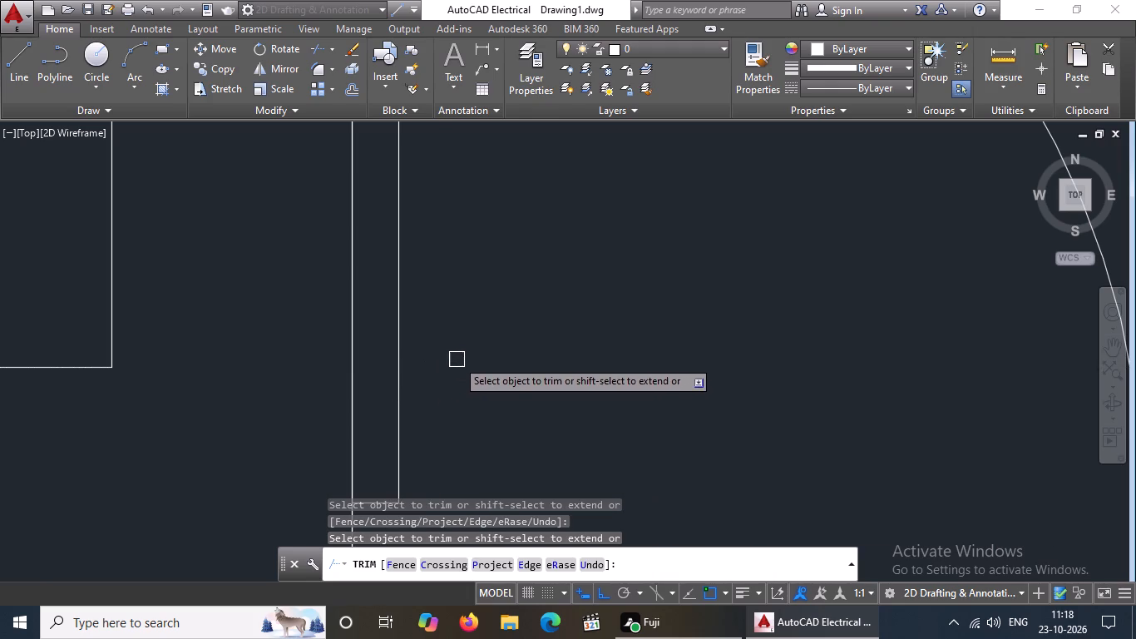
# Trim the bedroom's north wall line across the southern toilet's door opening, up to the end of the swing arc.
pyautogui.scroll(-3, 461, 362)
pyautogui.click(448, 424)
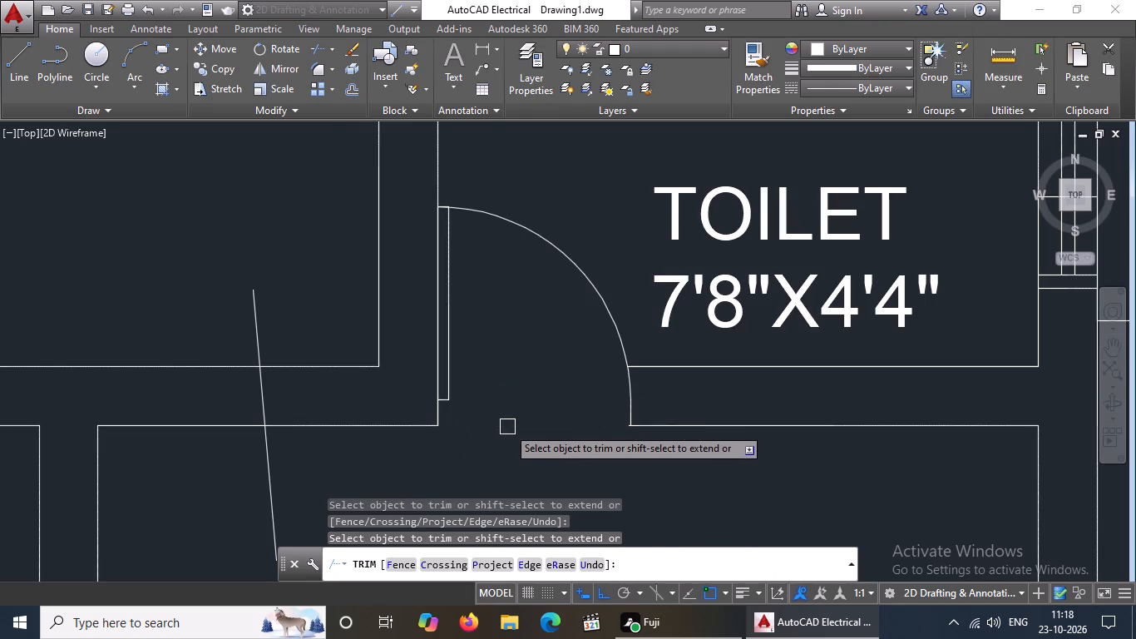
pyautogui.scroll(6, 644, 434)
pyautogui.click(575, 361)
pyautogui.scroll(-2, 564, 388)
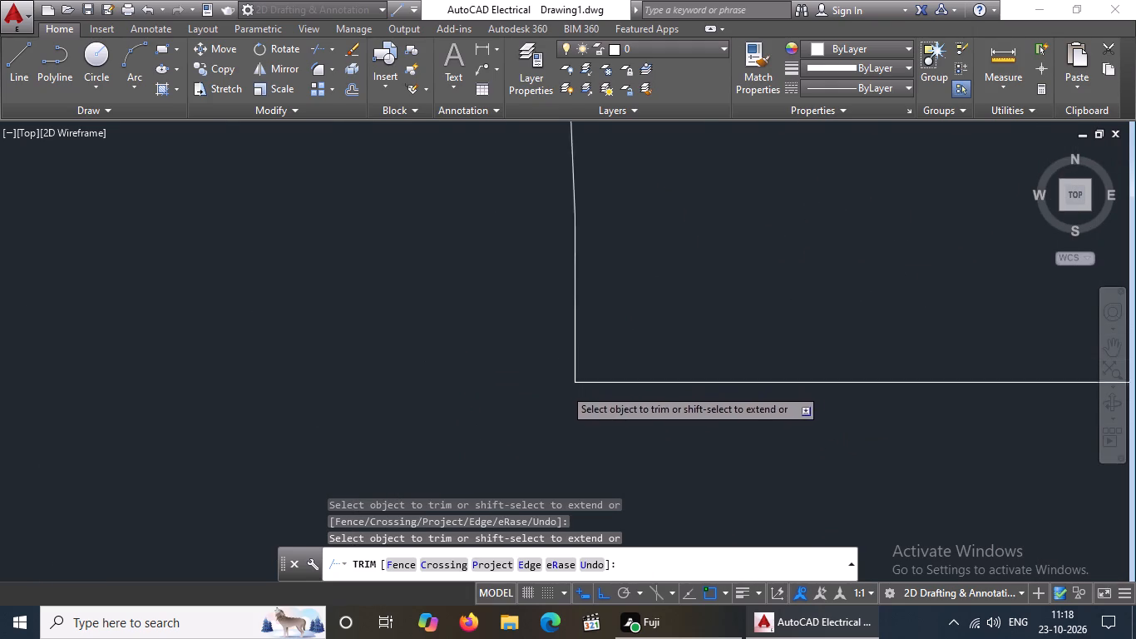
pyautogui.scroll(-8, 570, 402)
pyautogui.moveTo(573, 402); pyautogui.dragTo(599, 392, button='middle')
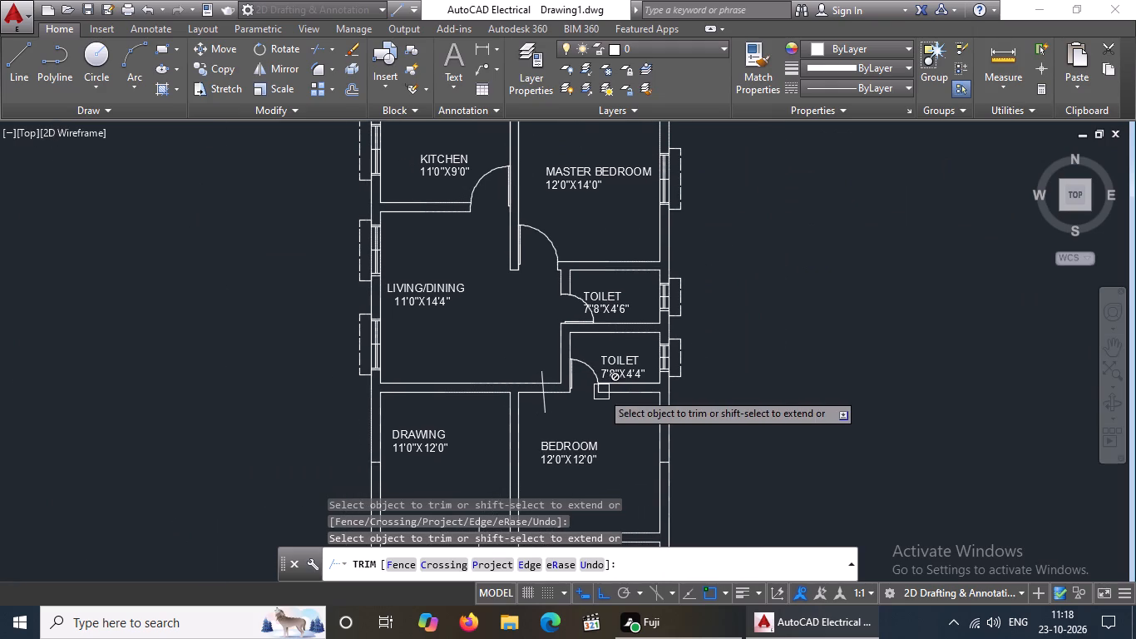
pyautogui.moveTo(604, 394); pyautogui.dragTo(609, 458, button='middle')
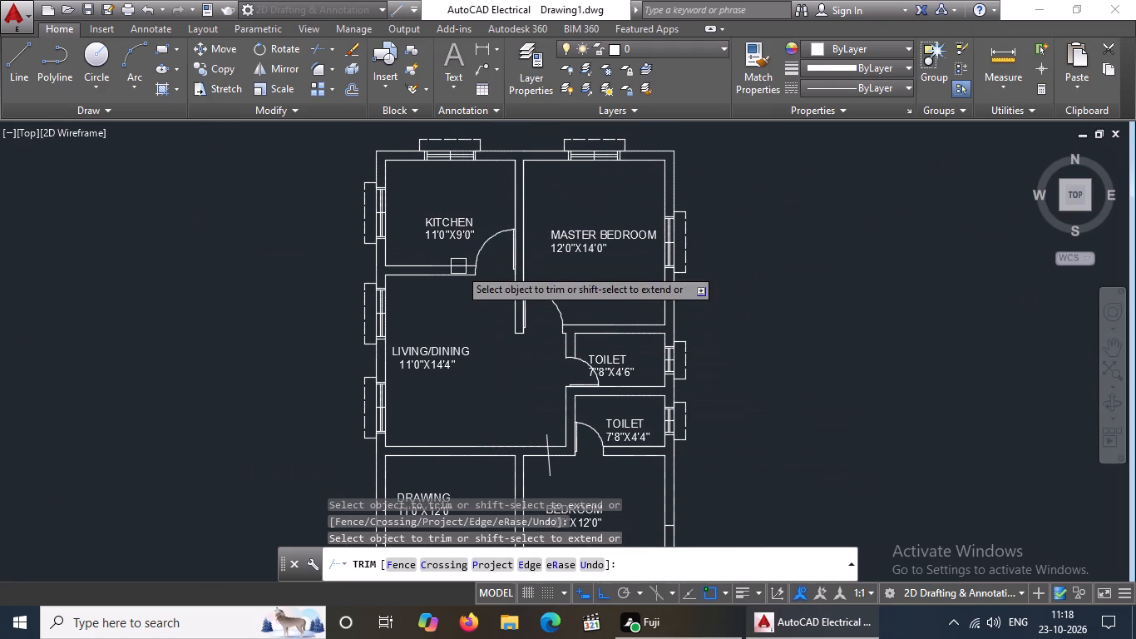
pyautogui.press('Escape')
# Move the KITCHEN label about 1'-3" straight west.
pyautogui.click(450, 228)
pyautogui.click(428, 215)
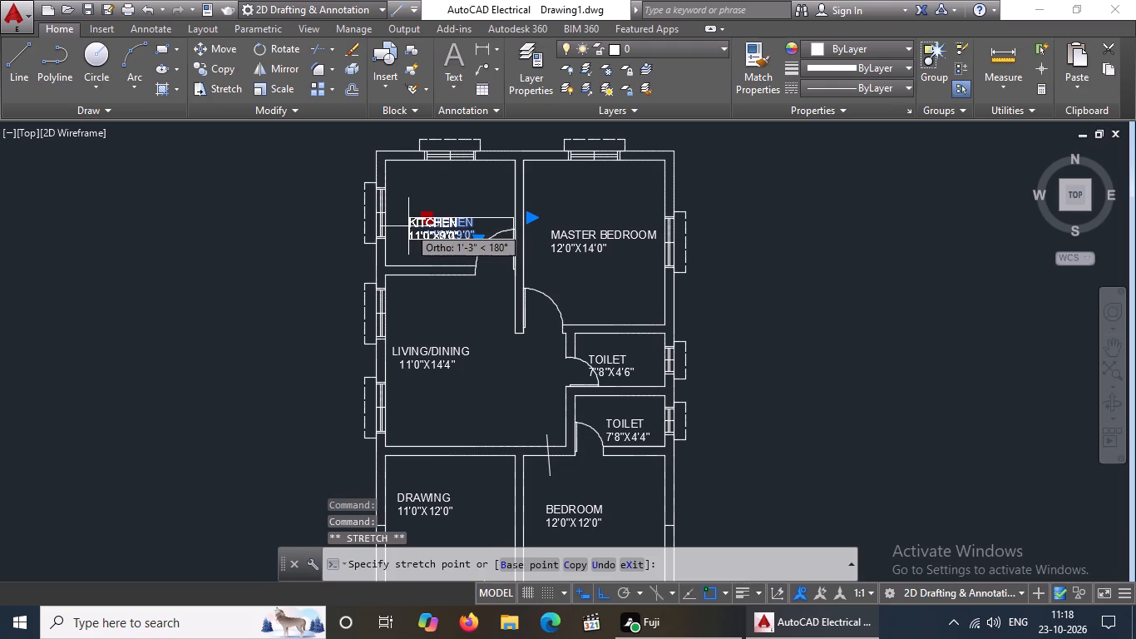
pyautogui.click(408, 226)
# Move the MASTER BEDROOM label slightly west, keeping it clear of the east wall window.
pyautogui.click(570, 245)
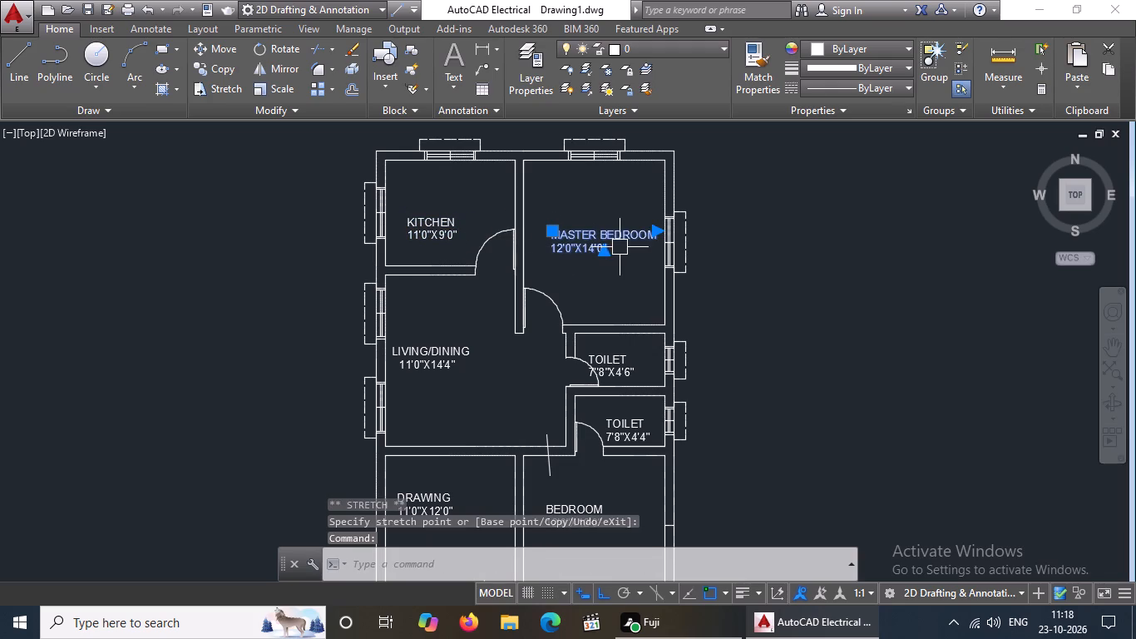
pyautogui.moveTo(555, 230); pyautogui.dragTo(539, 234)
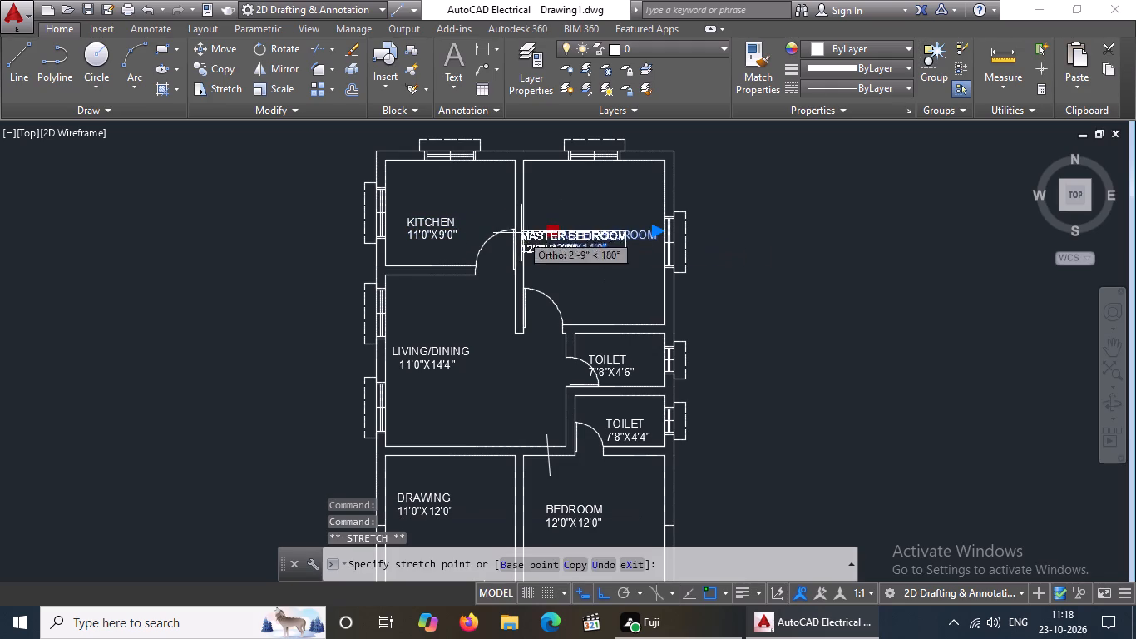
pyautogui.click(539, 229)
pyautogui.press('Escape')
# Indent the size line of the MASTER BEDROOM label with seven leading spaces to centre it under the room name.
pyautogui.doubleClick(576, 248)
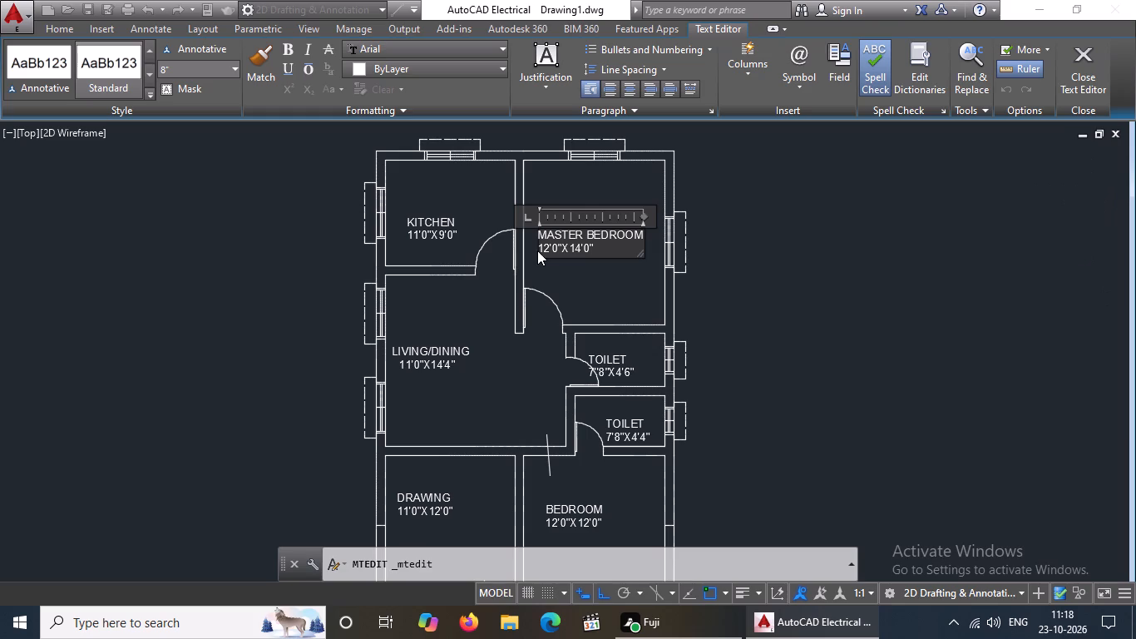
pyautogui.press('Left')
pyautogui.press('Left')
pyautogui.press('Left')
pyautogui.press('Left')
pyautogui.press('Left')
pyautogui.press('Left')
pyautogui.press('Left')
pyautogui.press('space')
pyautogui.press('space')
pyautogui.press('space')
pyautogui.press('space')
pyautogui.press('space')
pyautogui.press('space')
pyautogui.press('space')
pyautogui.click(609, 285)
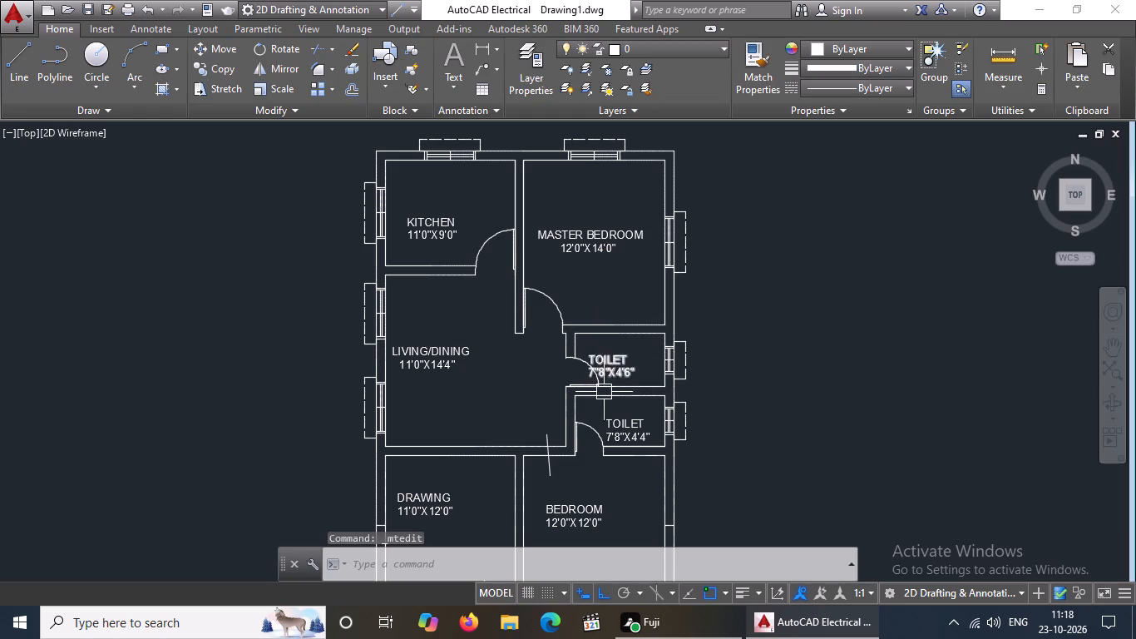
# Move the LIVING/DINING label straight east, towards the middle of the room.
pyautogui.click(427, 364)
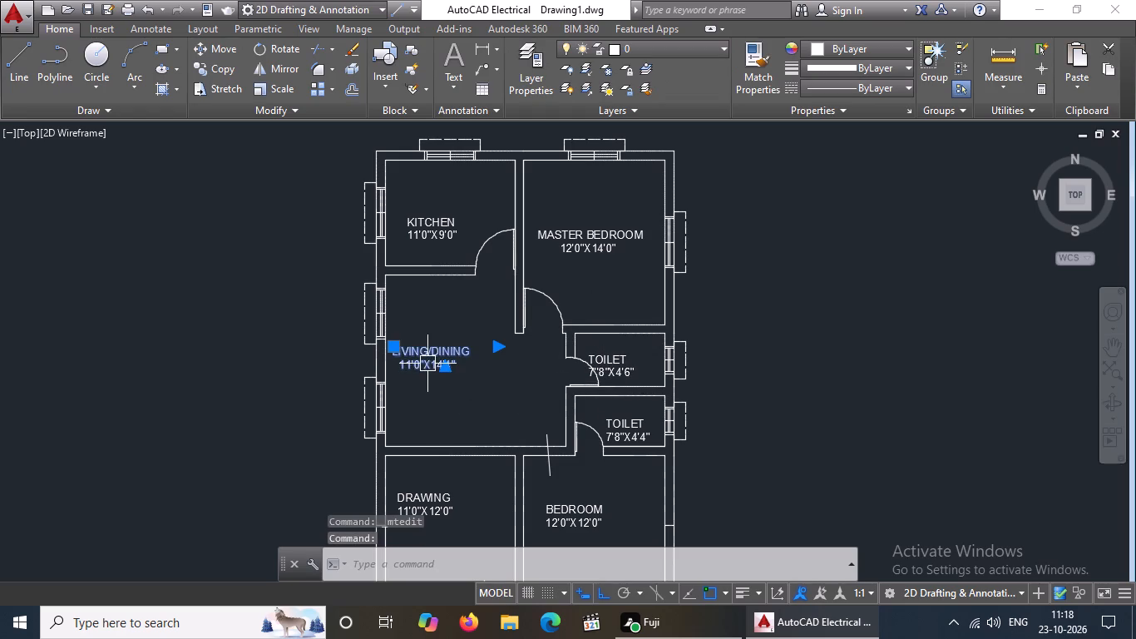
pyautogui.moveTo(395, 345); pyautogui.dragTo(400, 354)
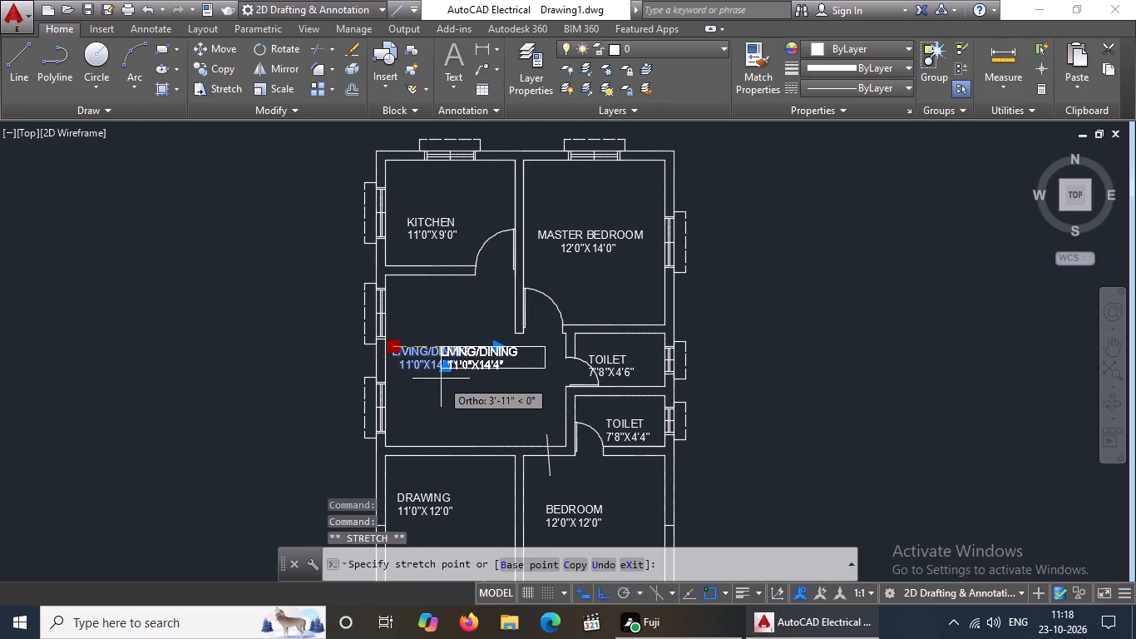
pyautogui.click(429, 374)
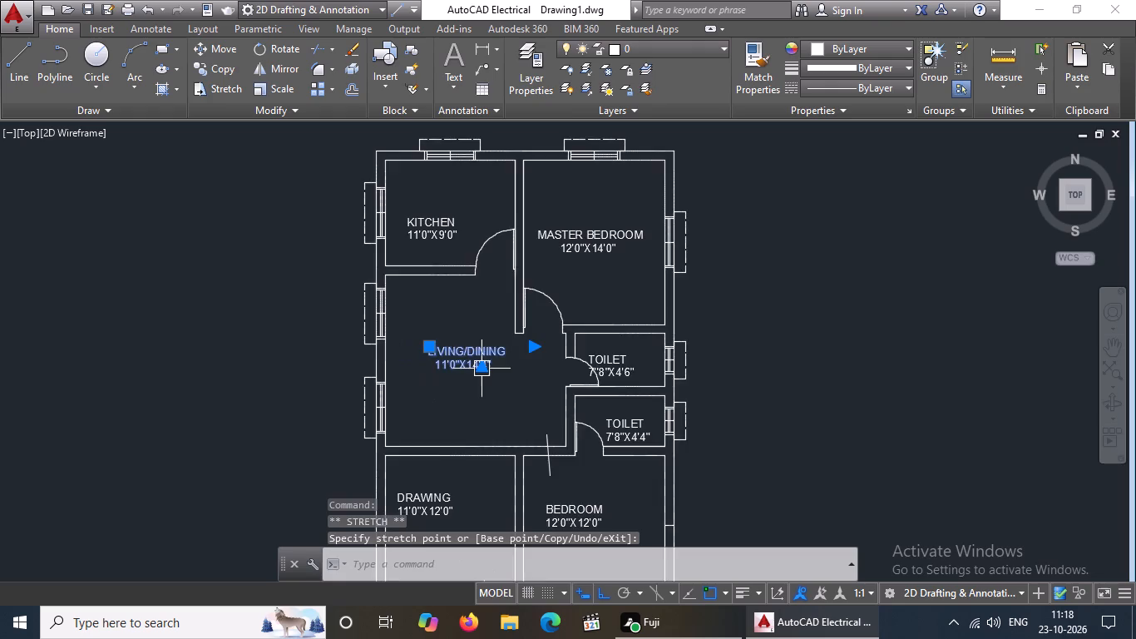
pyautogui.scroll(-3, 487, 364)
pyautogui.moveTo(505, 385); pyautogui.dragTo(502, 368, button='middle')
pyautogui.scroll(1, 502, 368)
pyautogui.scroll(2, 437, 401)
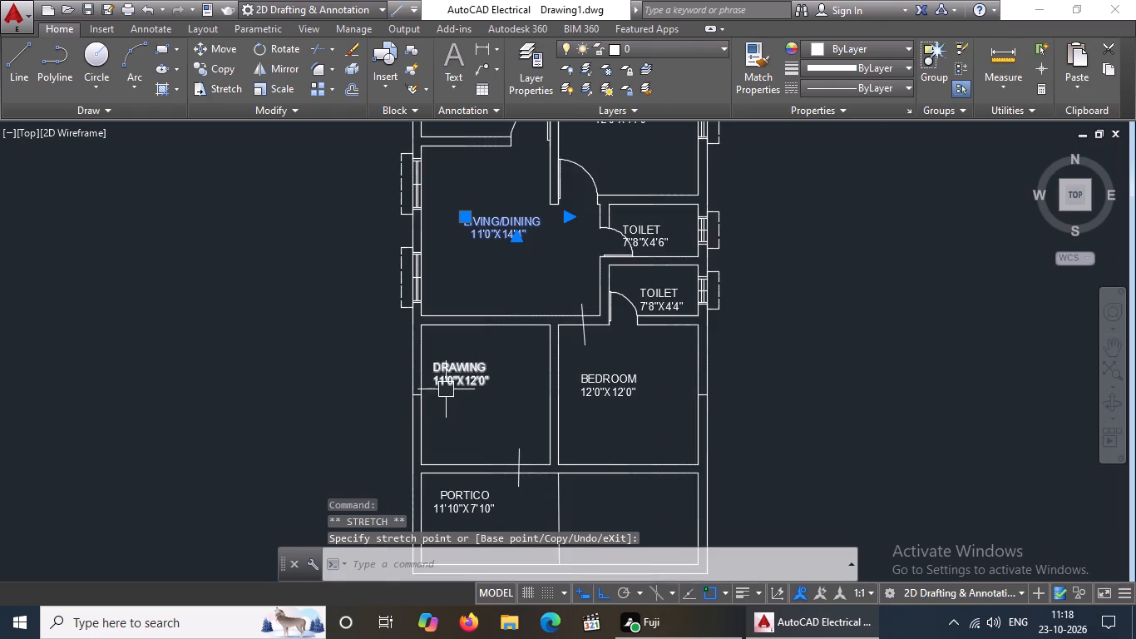
pyautogui.scroll(1, 449, 384)
pyautogui.scroll(-1, 444, 364)
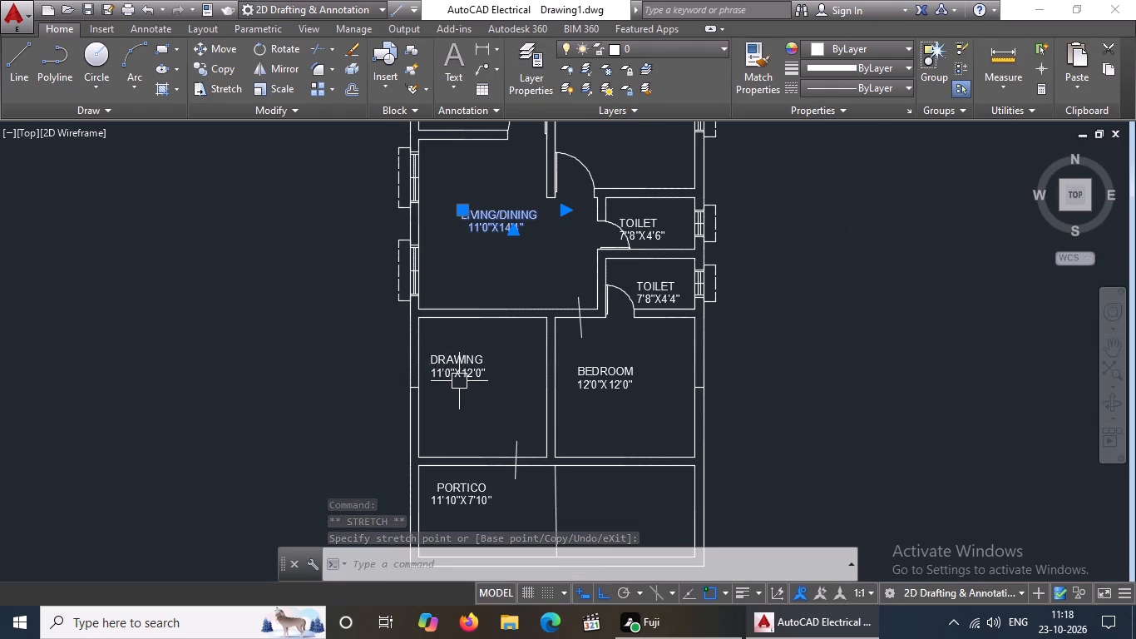
pyautogui.moveTo(459, 381); pyautogui.dragTo(467, 361, button='middle')
pyautogui.moveTo(513, 339); pyautogui.dragTo(455, 453, button='middle')
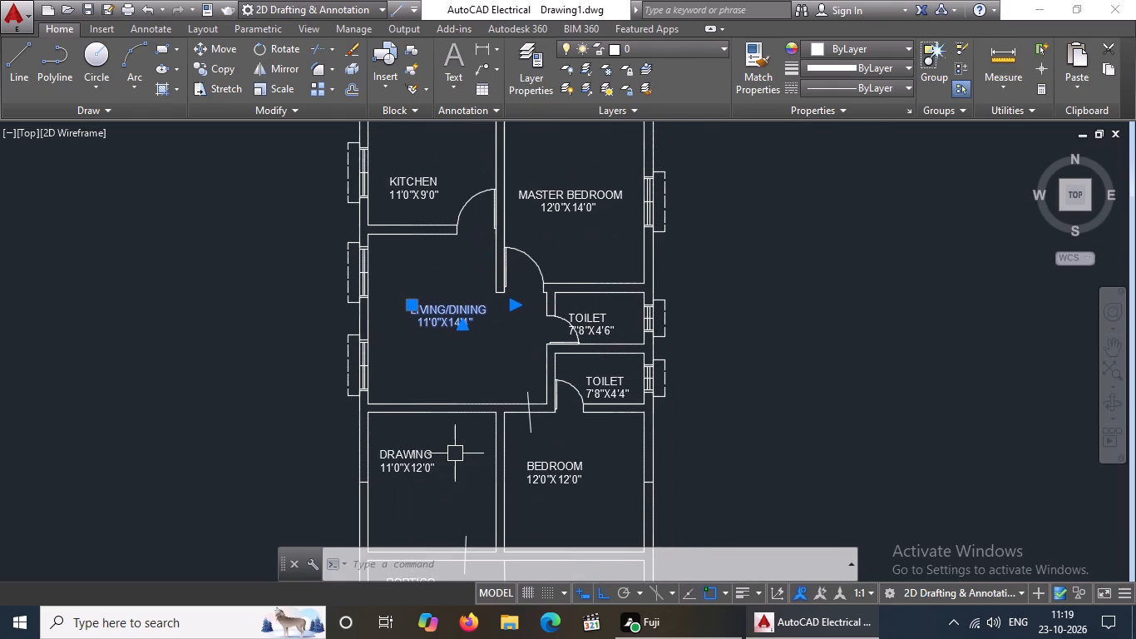
pyautogui.press('Escape')
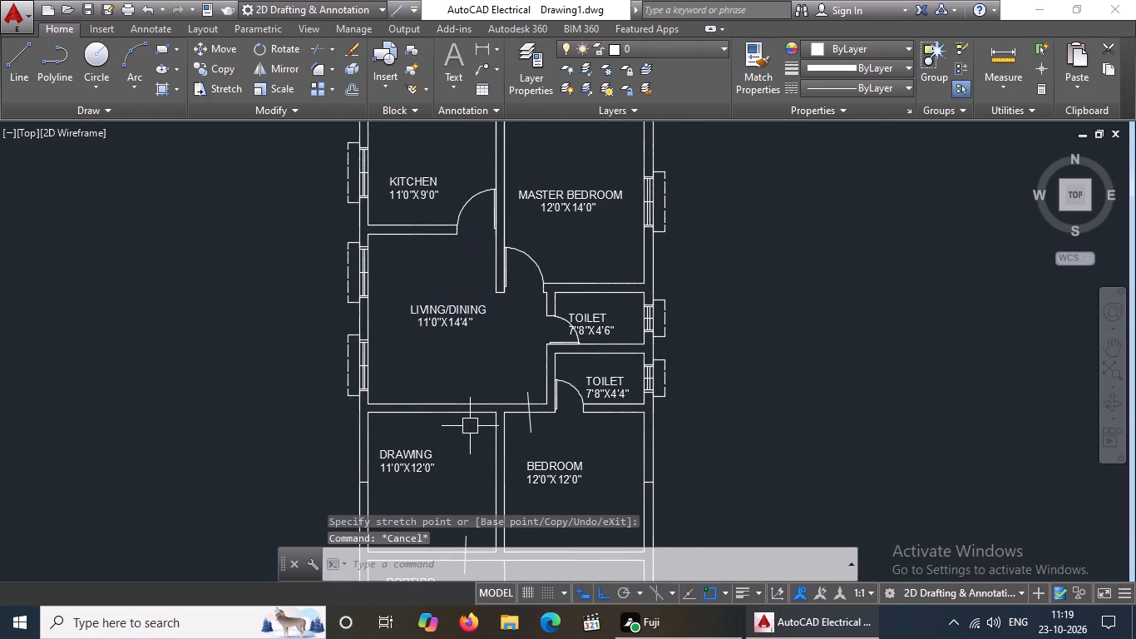
# Draw a 4' vertical line and a 4' horizontal line running east from its lower end, outside the plan's east wall.
pyautogui.moveTo(19, 53); pyautogui.dragTo(27, 67)
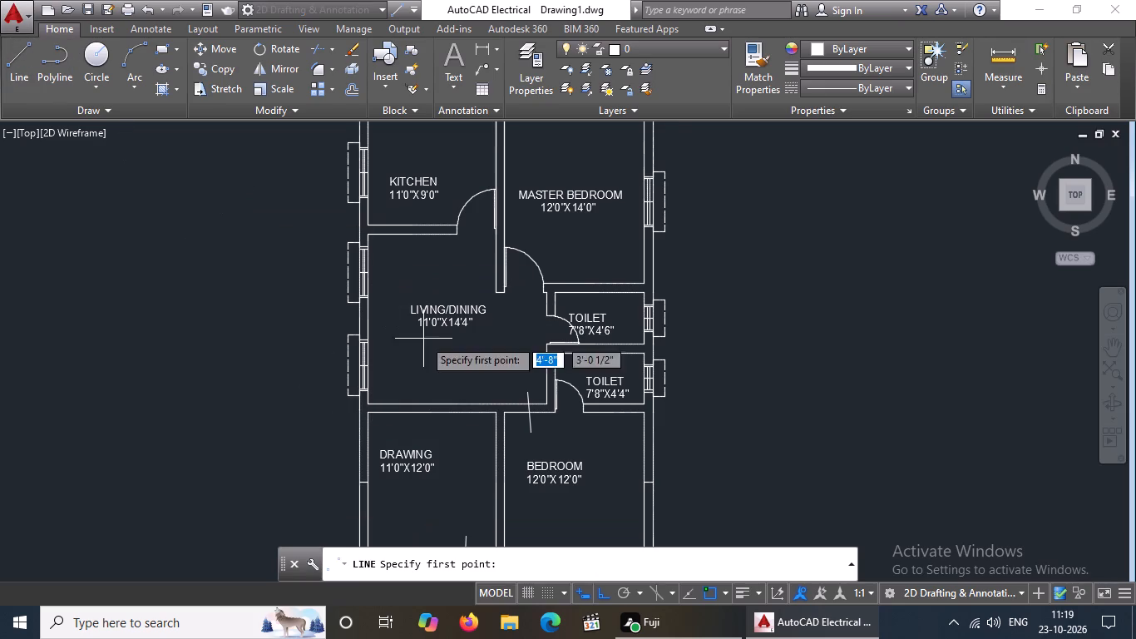
pyautogui.click(748, 243)
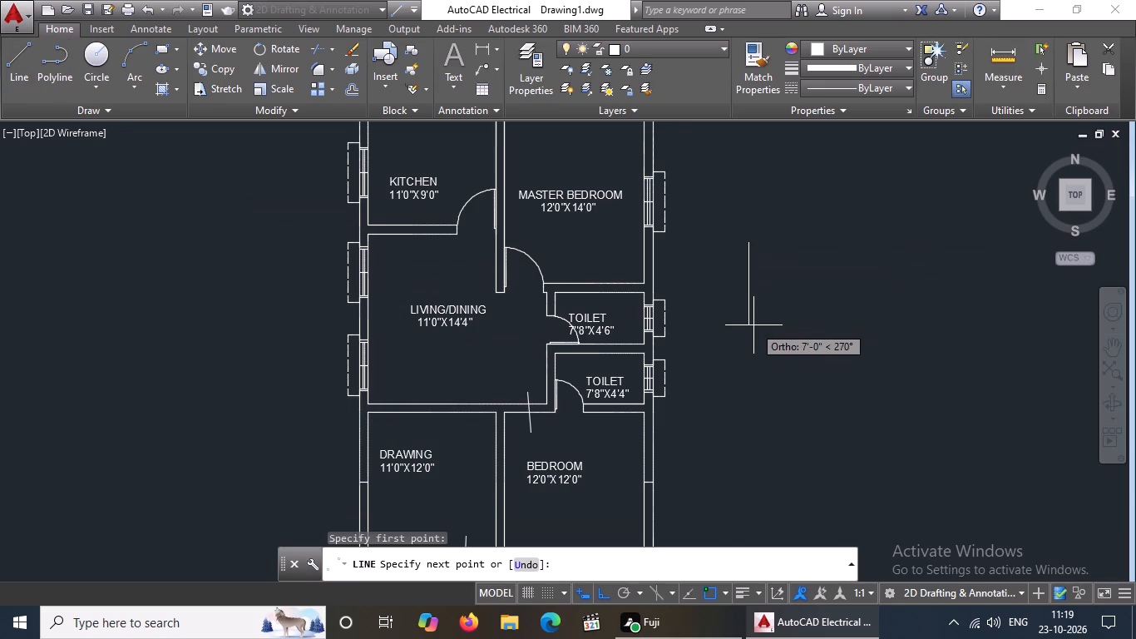
pyautogui.press('4')
pyautogui.press("'")
pyautogui.press('Return')
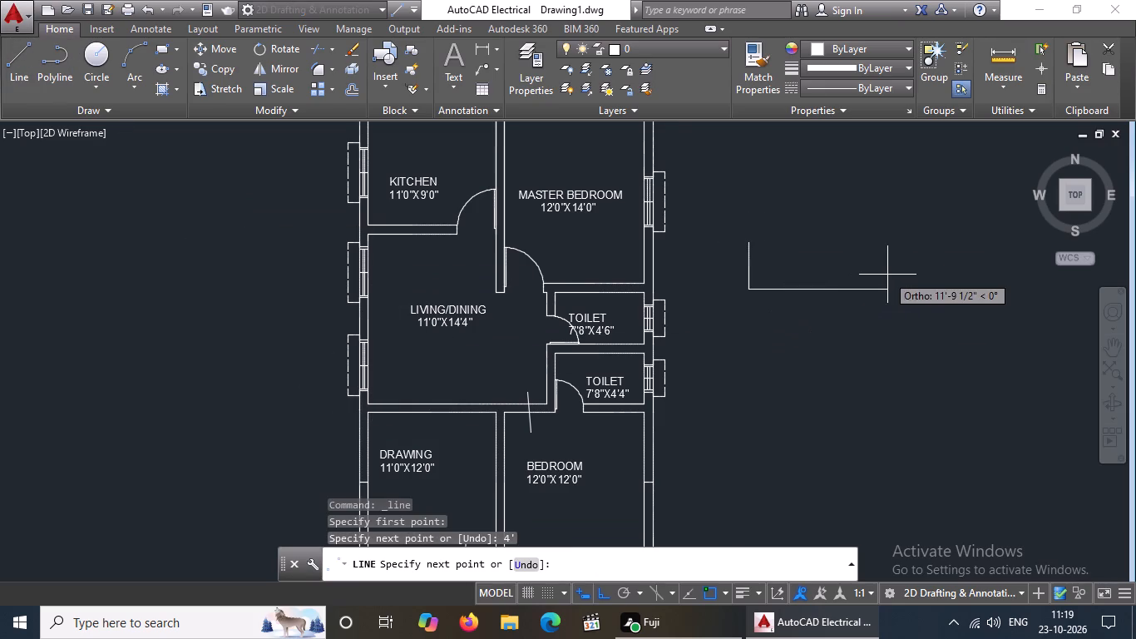
pyautogui.press('4')
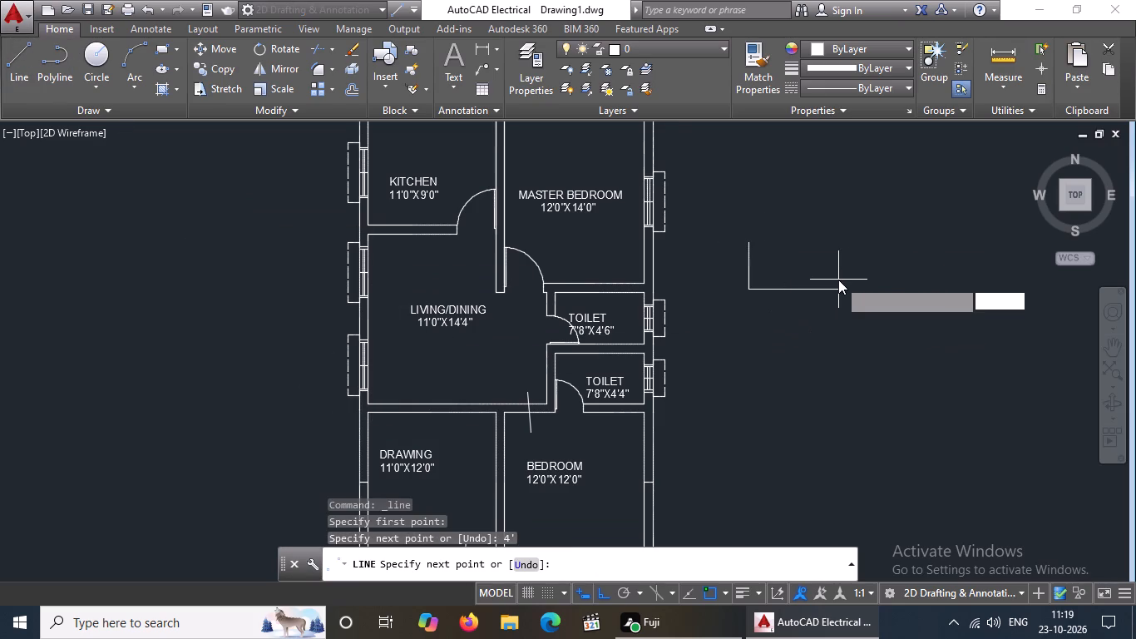
pyautogui.press("'")
pyautogui.press('Return')
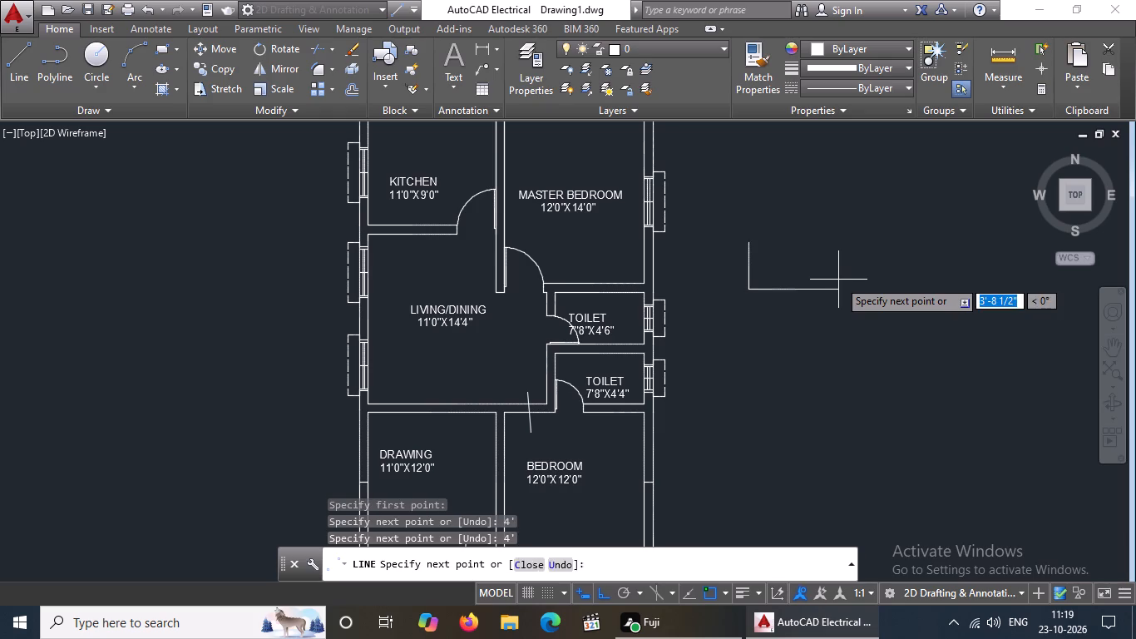
pyautogui.press('Return')
pyautogui.press('Escape')
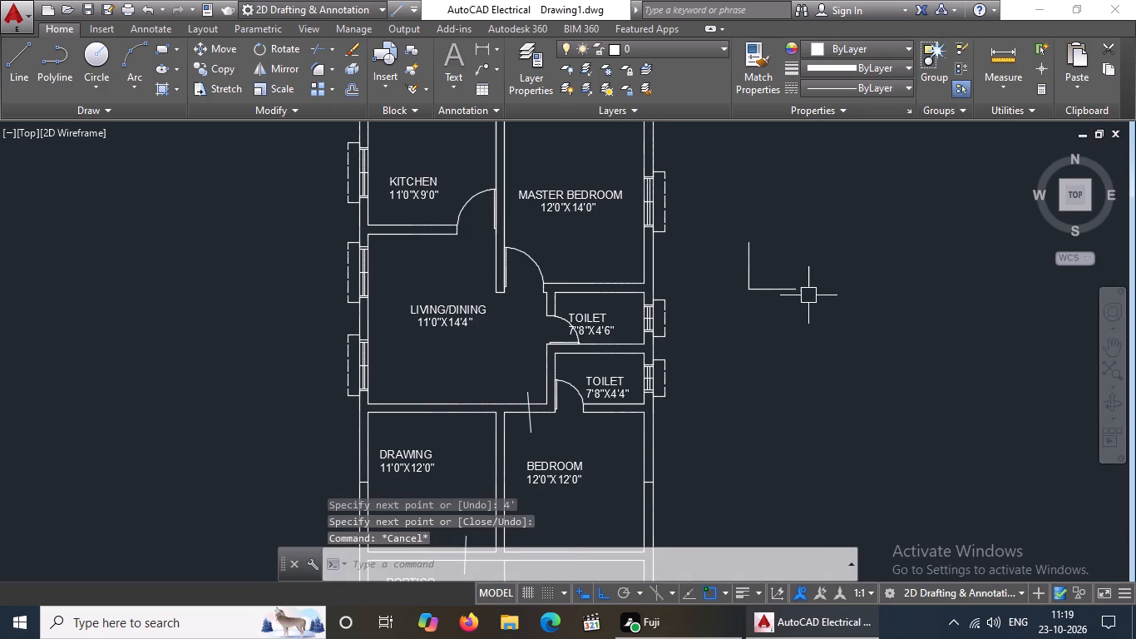
# Offset the new 4' vertical line 2" to the east to form the door leaf's thickness.
pyautogui.press('o')
pyautogui.press('Return')
pyautogui.press('2')
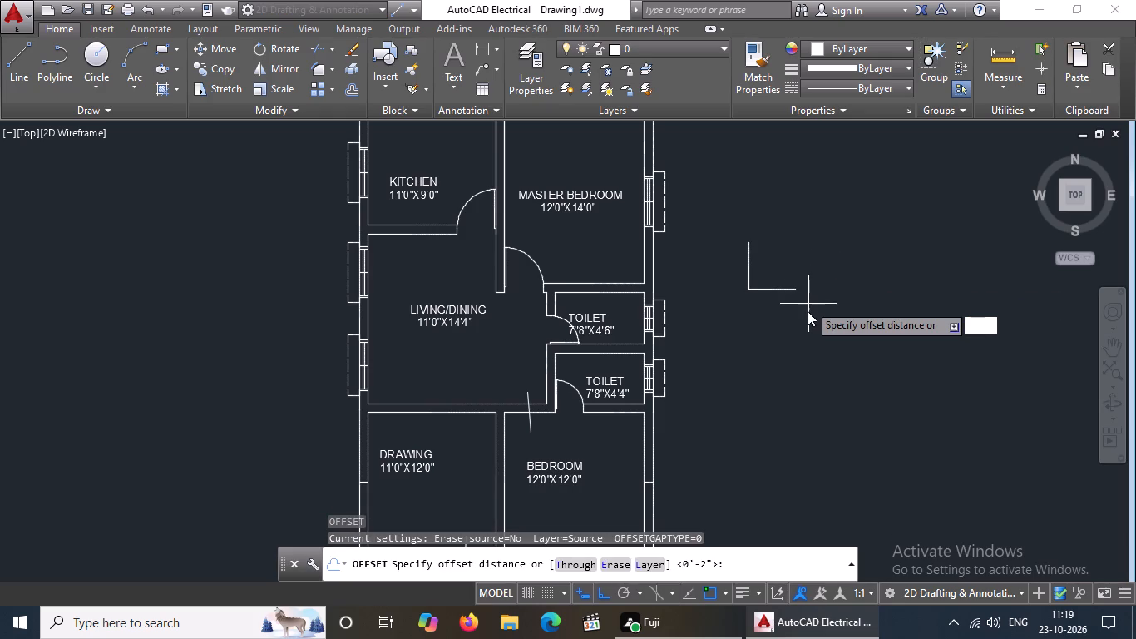
pyautogui.hotkey('shift', '"')
pyautogui.press('Return')
pyautogui.click(753, 267)
pyautogui.click(763, 265)
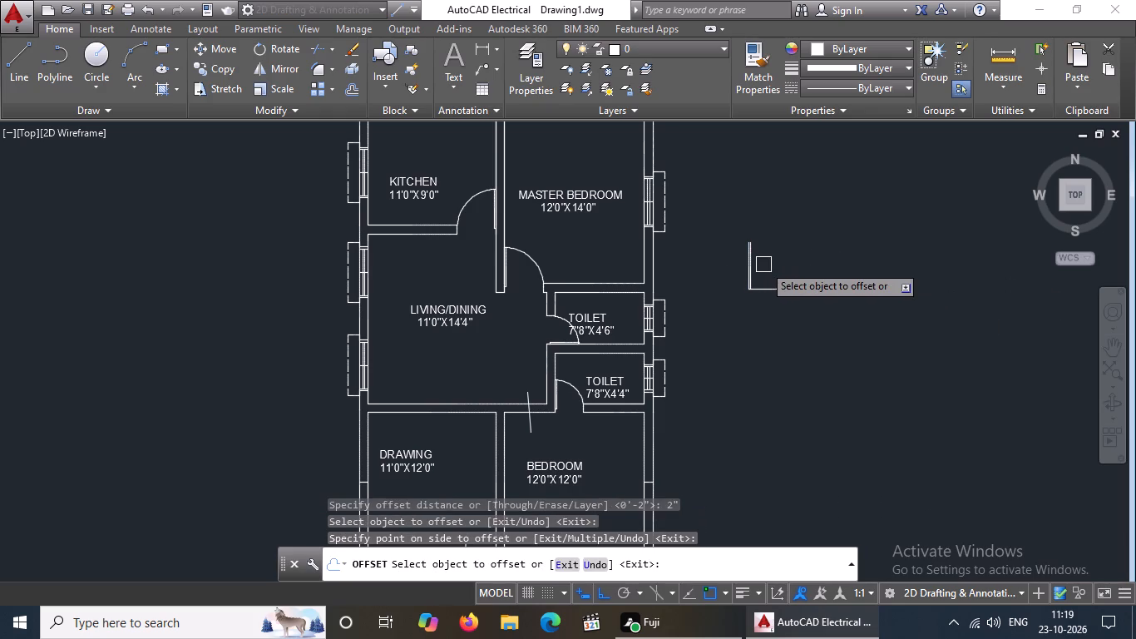
pyautogui.scroll(2, 765, 265)
pyautogui.press('Escape')
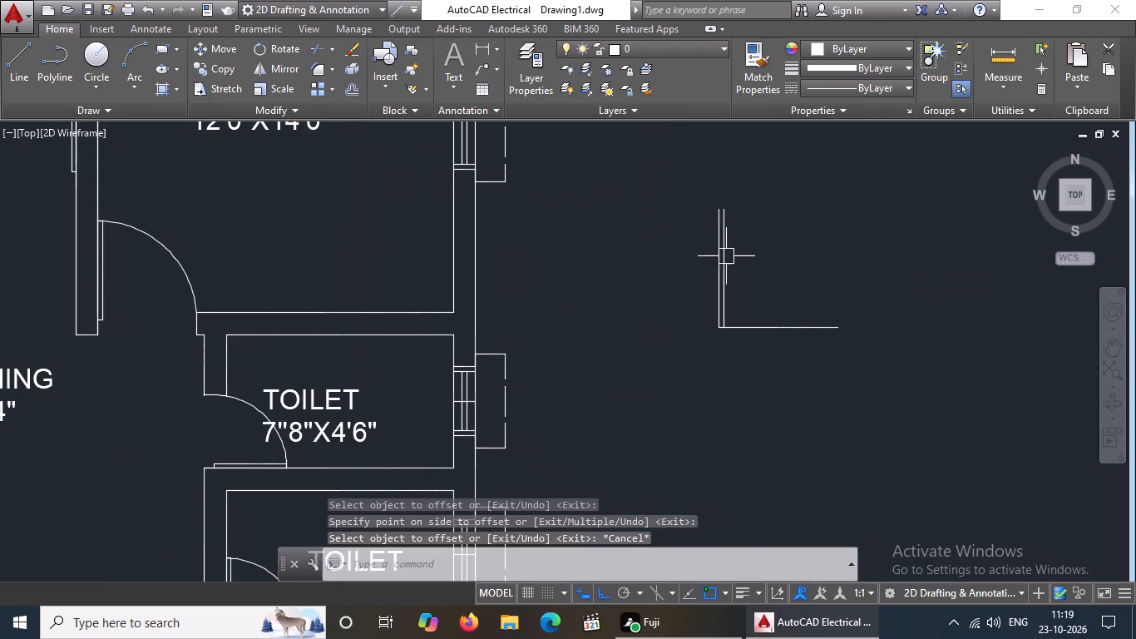
# Draw the door swing arc from the top of the leaf to the east end of the 4' horizontal line.
pyautogui.click(138, 48)
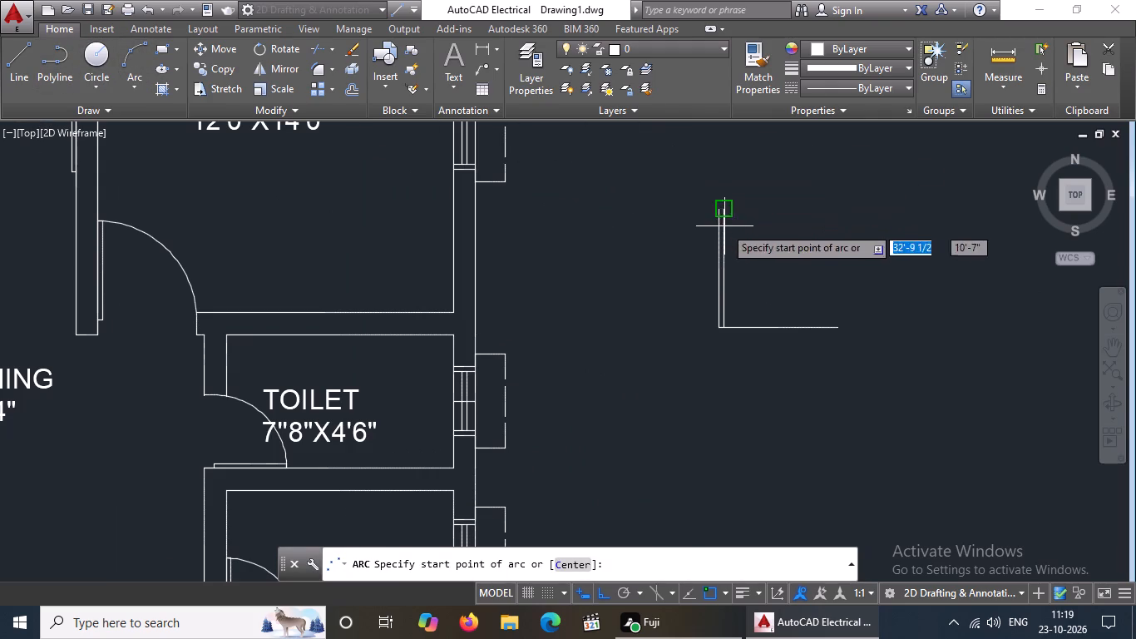
pyautogui.click(719, 207)
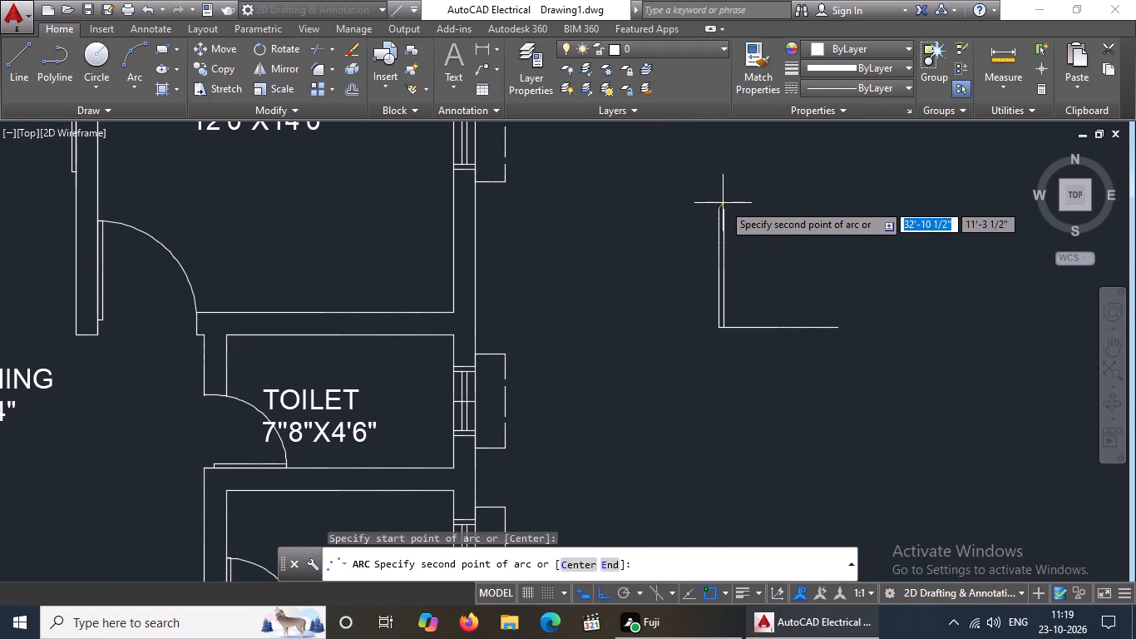
pyautogui.moveTo(725, 210); pyautogui.dragTo(753, 239)
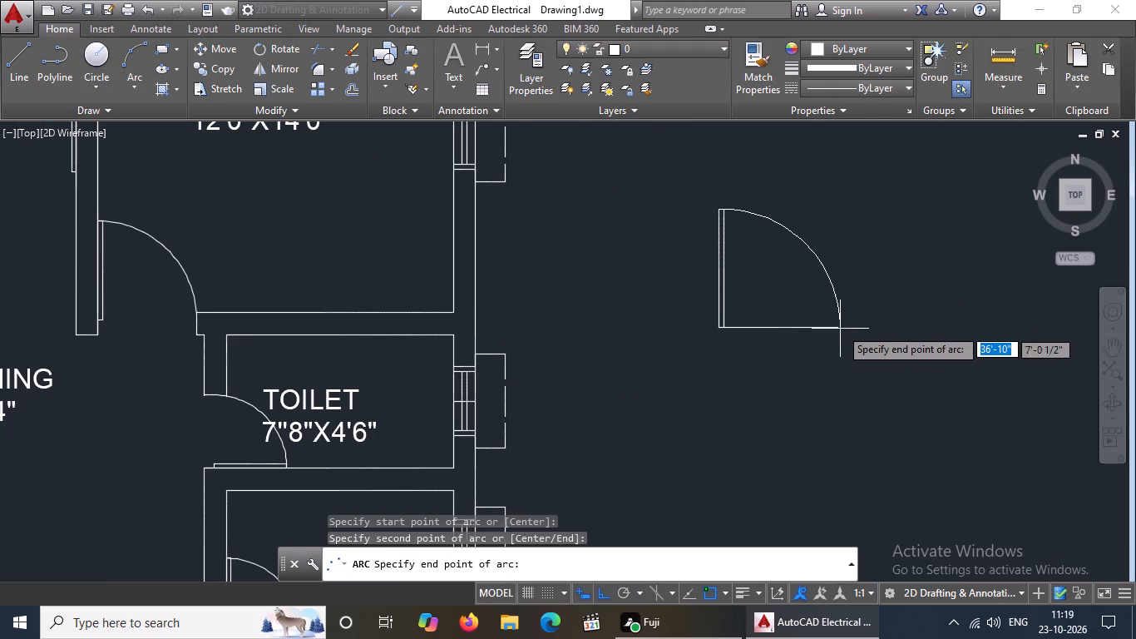
pyautogui.click(836, 330)
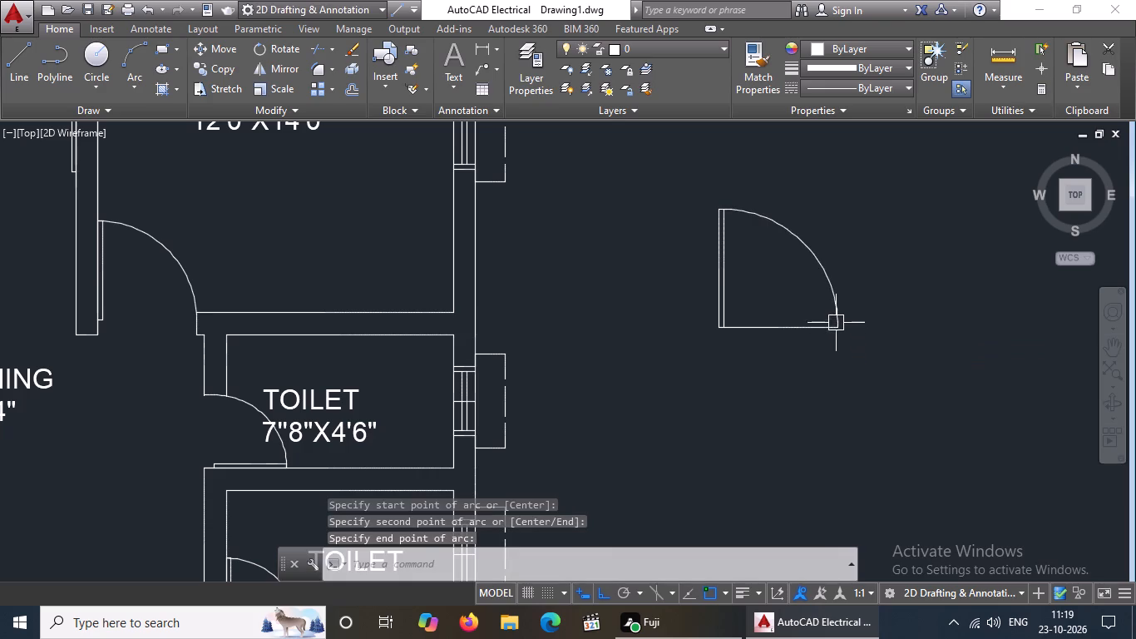
# Delete the 4' horizontal guide line beneath the door swing.
pyautogui.scroll(-3, 836, 320)
pyautogui.scroll(2, 825, 311)
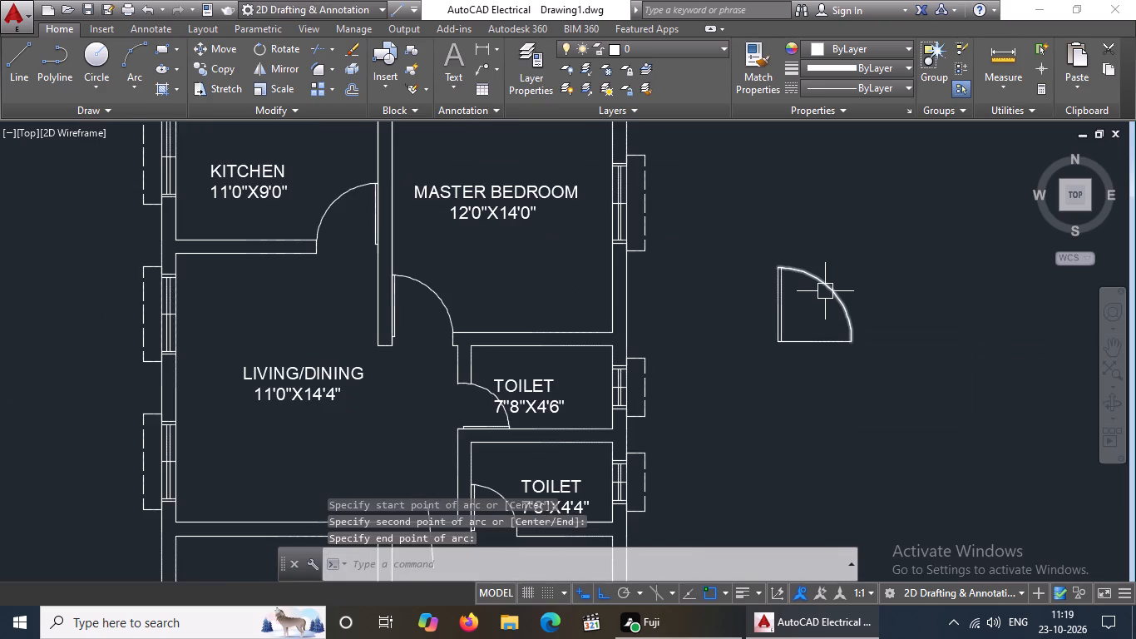
pyautogui.click(819, 341)
pyautogui.press('Delete')
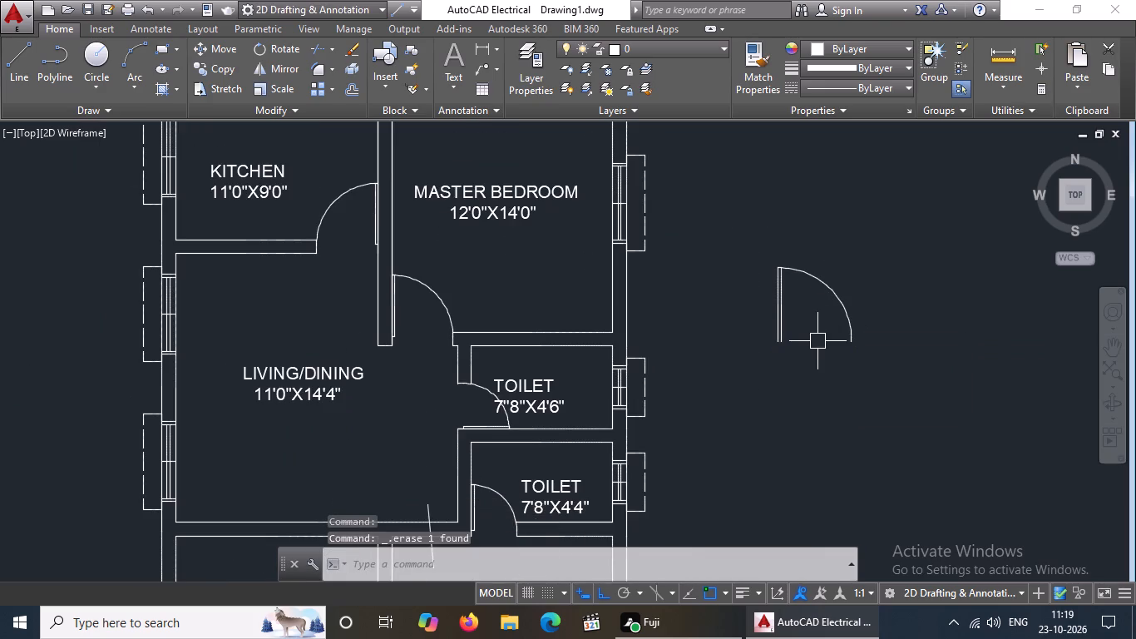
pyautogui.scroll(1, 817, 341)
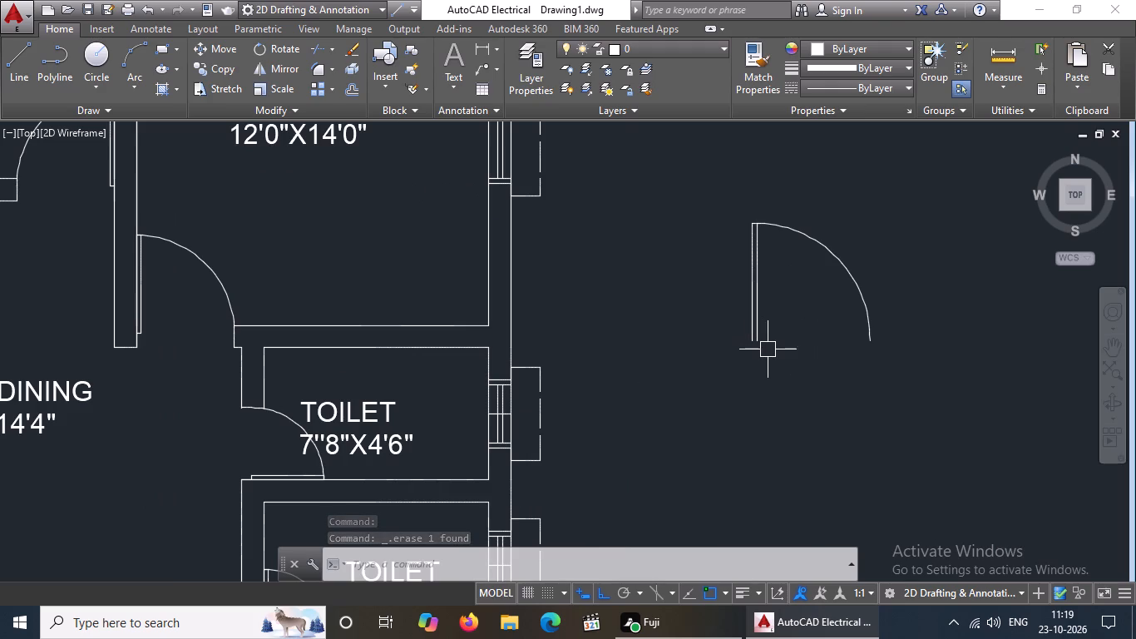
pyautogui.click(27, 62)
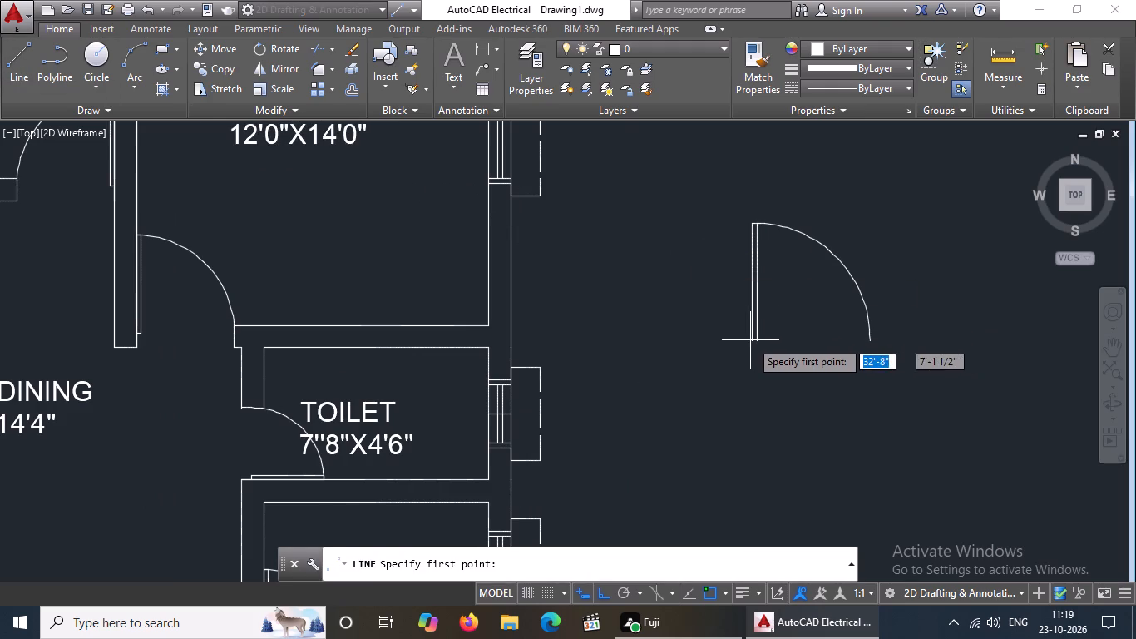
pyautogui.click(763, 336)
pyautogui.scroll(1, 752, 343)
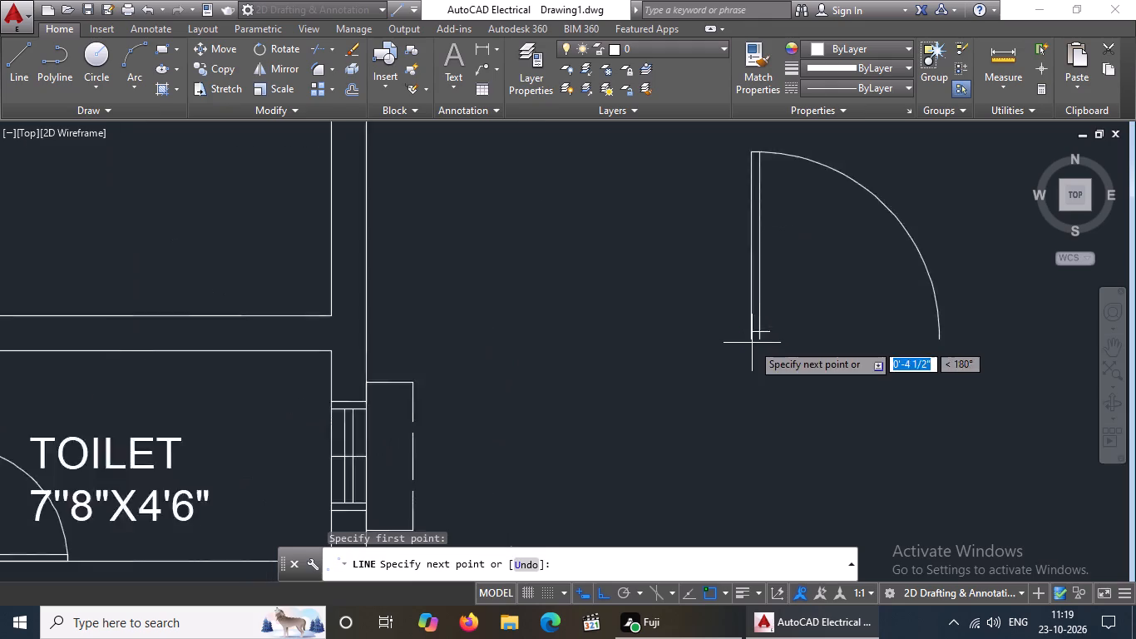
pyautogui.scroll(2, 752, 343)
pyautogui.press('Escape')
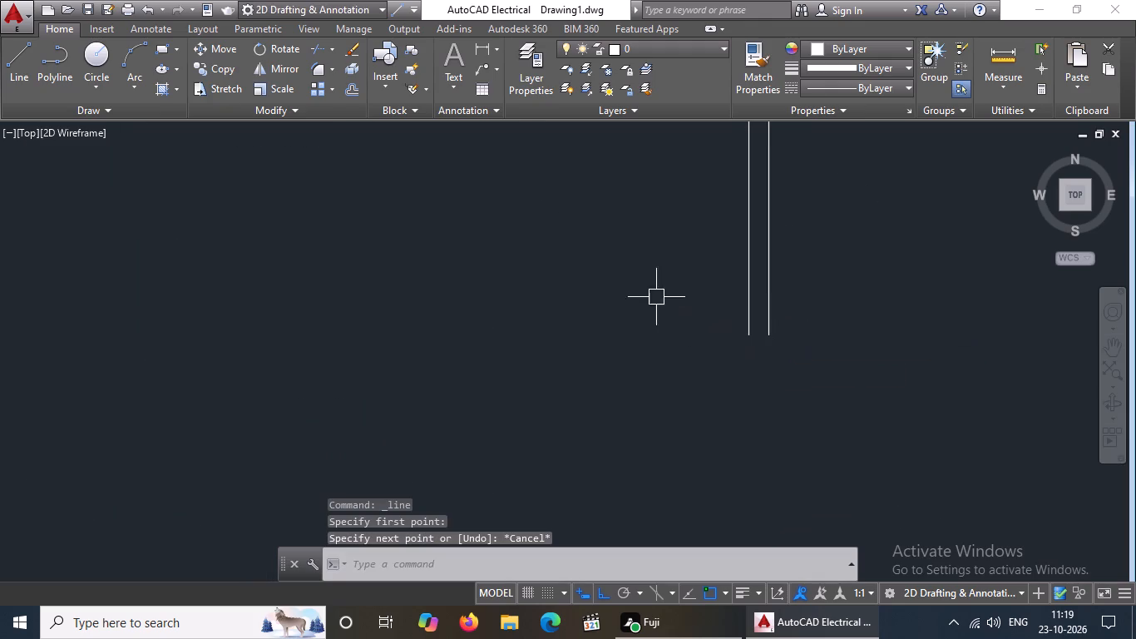
# Close the bottom of the door leaf with a 2" horizontal line joining its two vertical lines.
pyautogui.press('l')
pyautogui.press('Return')
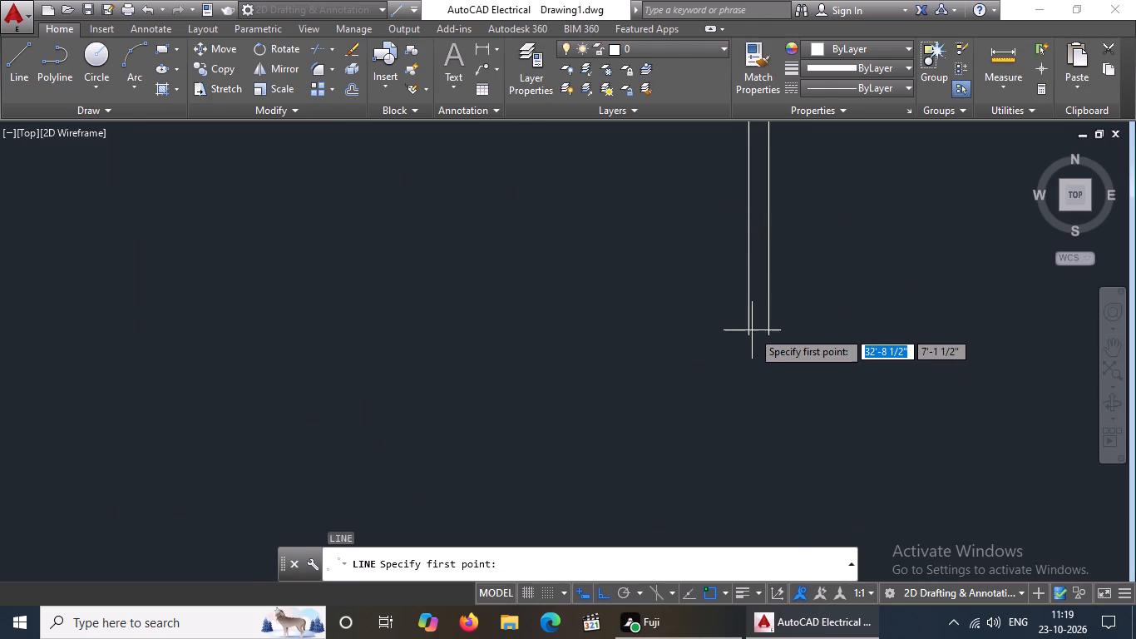
pyautogui.moveTo(749, 336); pyautogui.dragTo(758, 335)
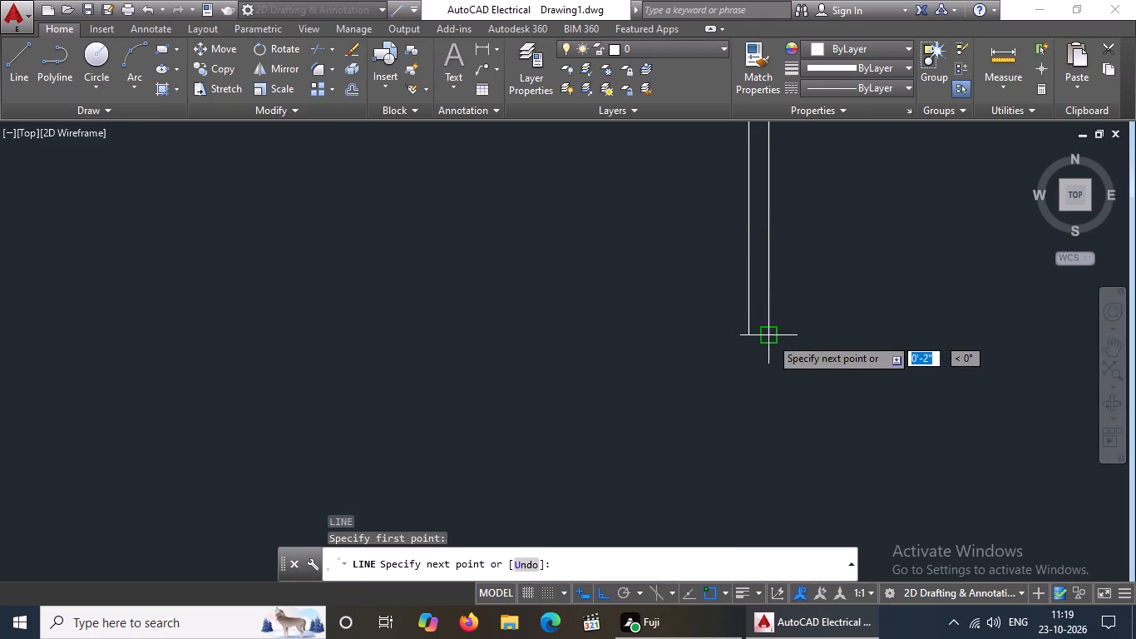
pyautogui.click(769, 334)
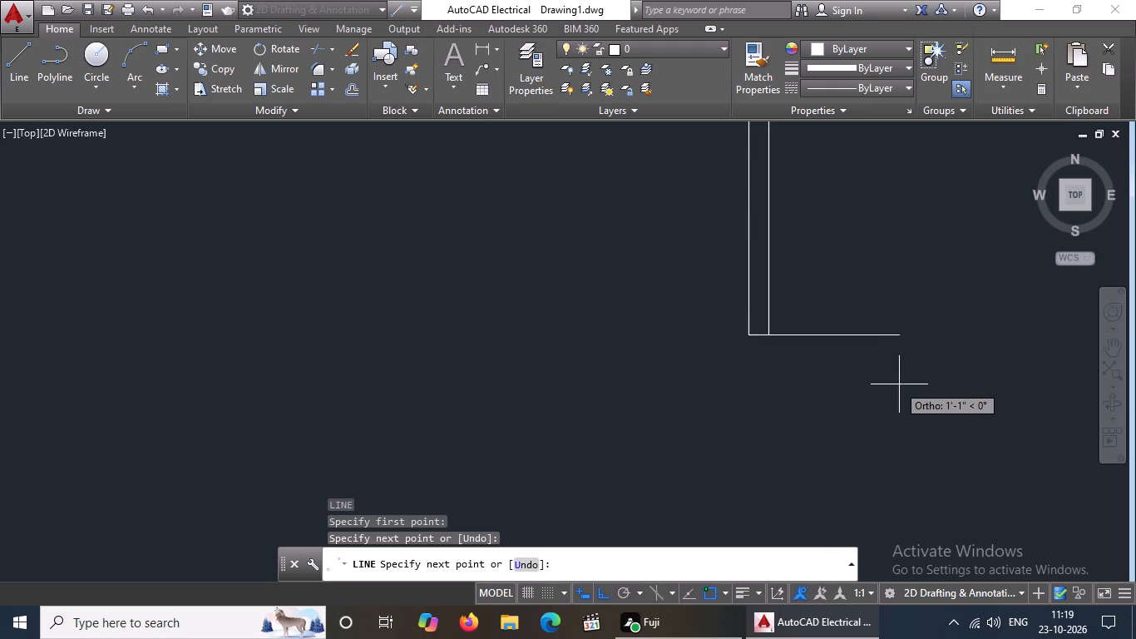
pyautogui.press('Escape')
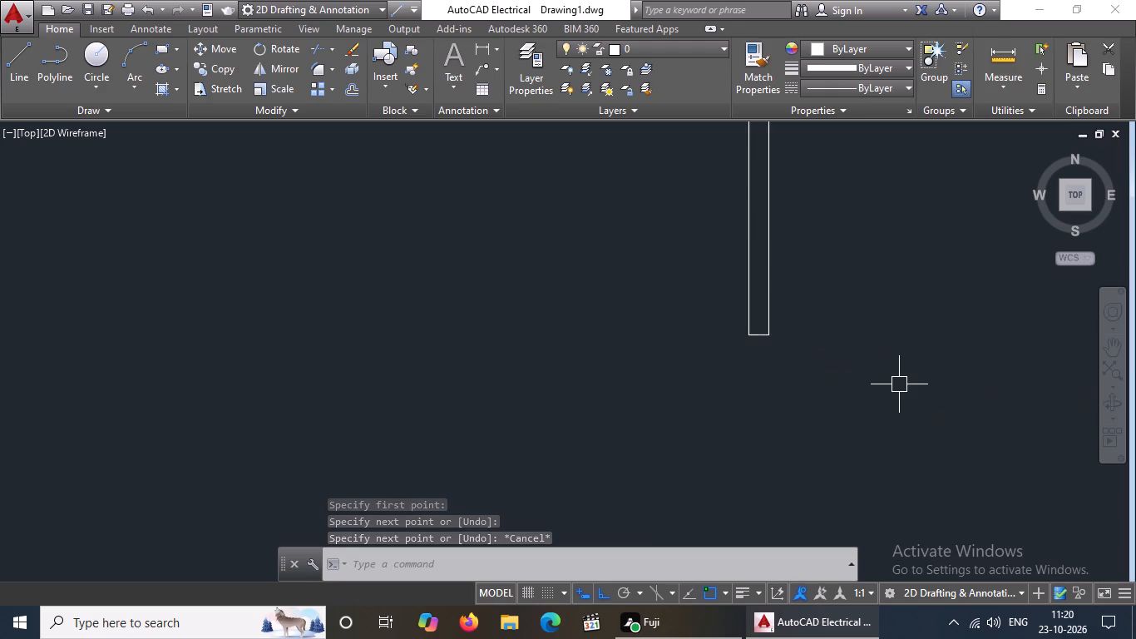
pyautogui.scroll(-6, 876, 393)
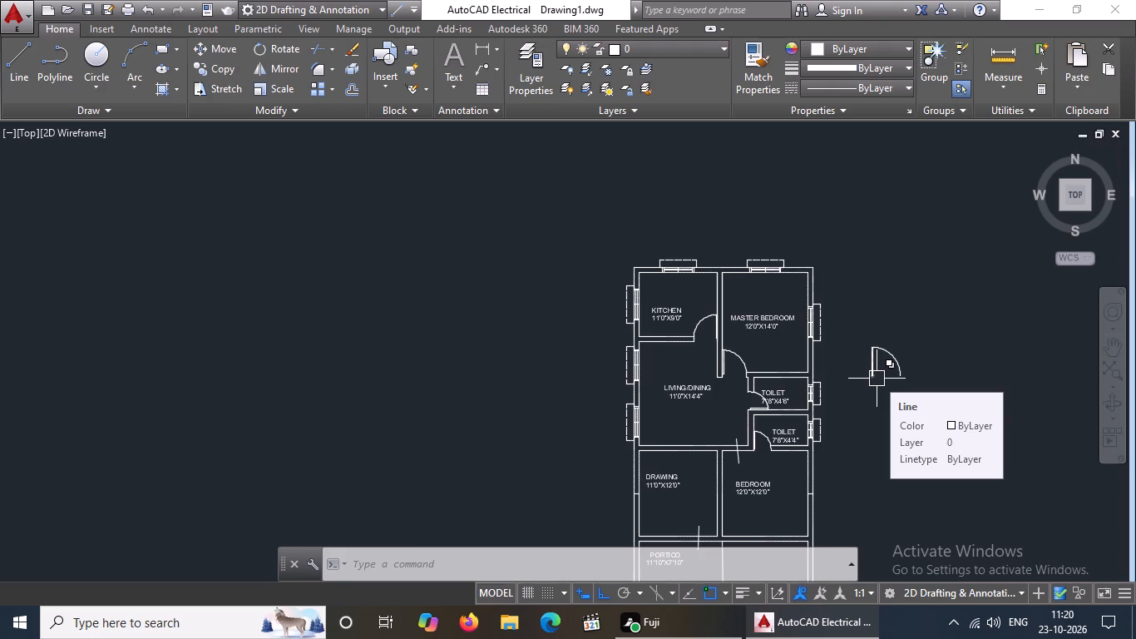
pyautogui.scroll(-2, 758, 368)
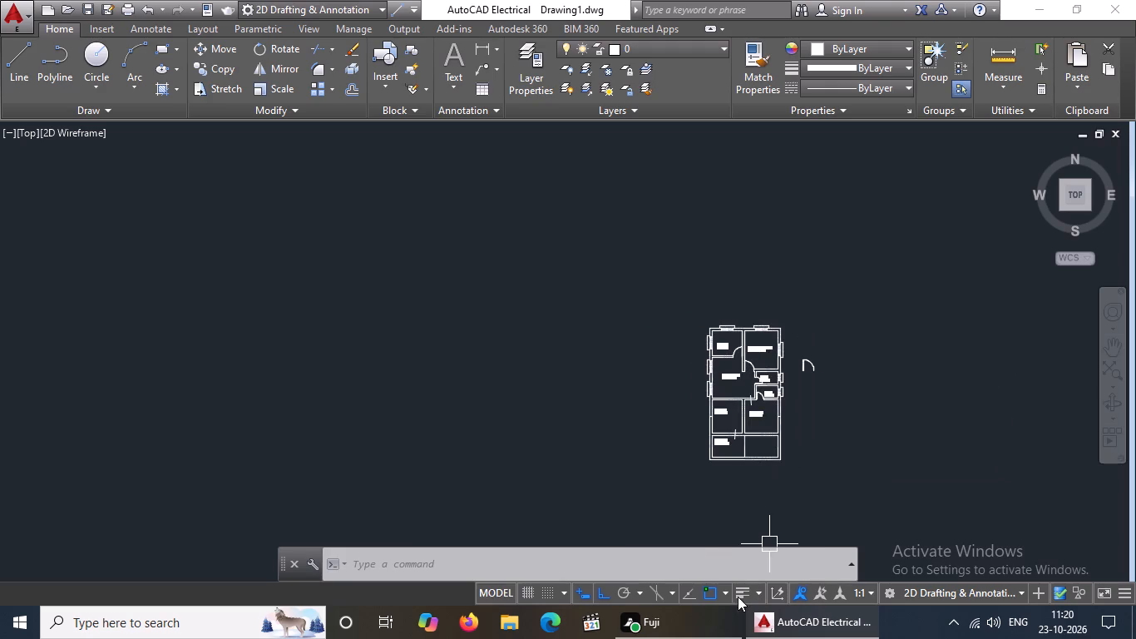
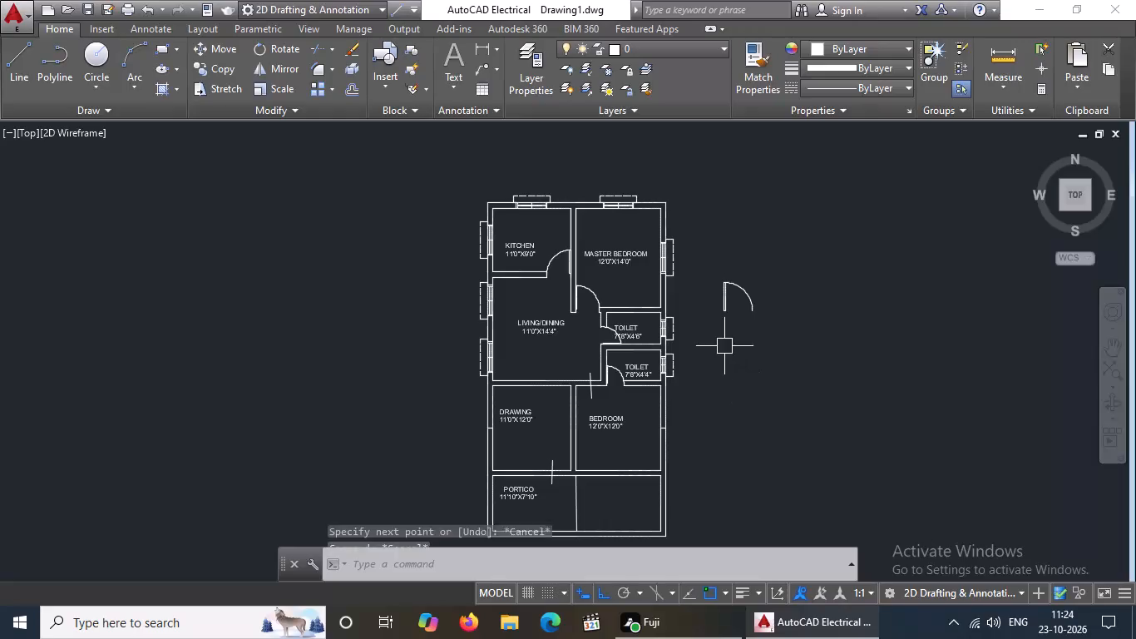
# Erase the spare door symbol, both leaf lines, the short base line and the swing arc, beside the floor plan.
pyautogui.click(726, 298)
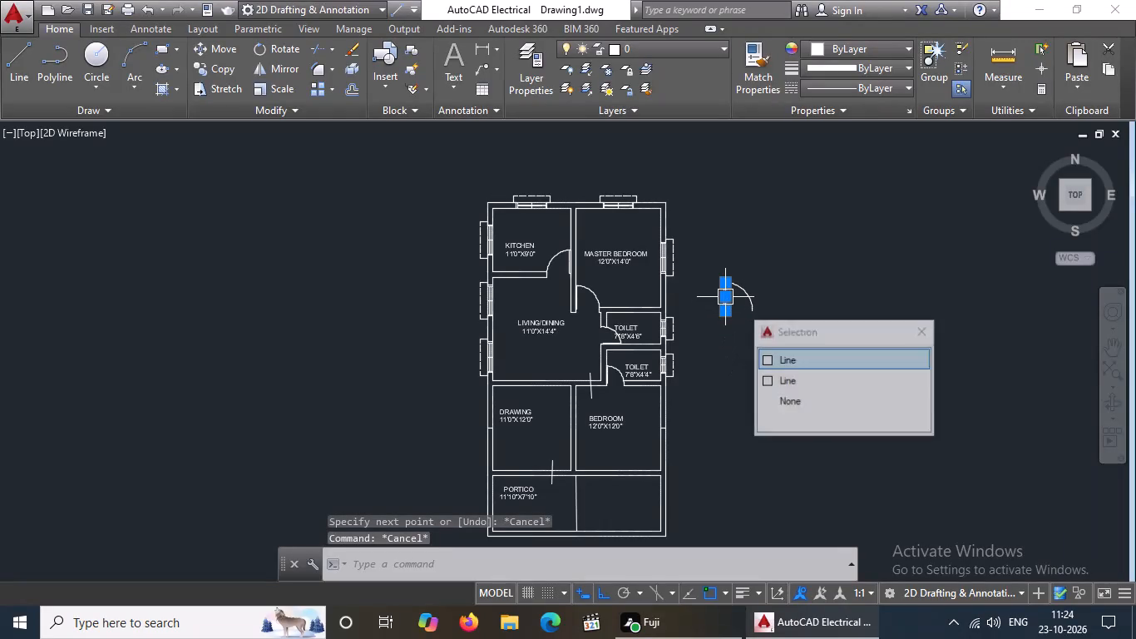
pyautogui.press('Delete')
pyautogui.scroll(1, 727, 298)
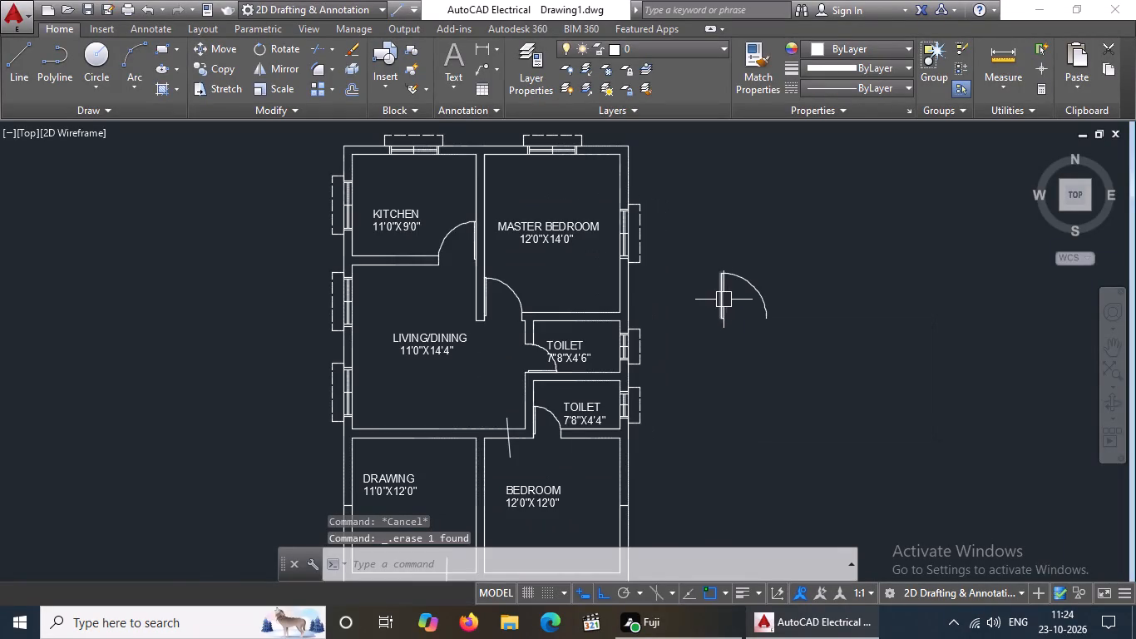
pyautogui.scroll(1, 729, 297)
pyautogui.click(715, 310)
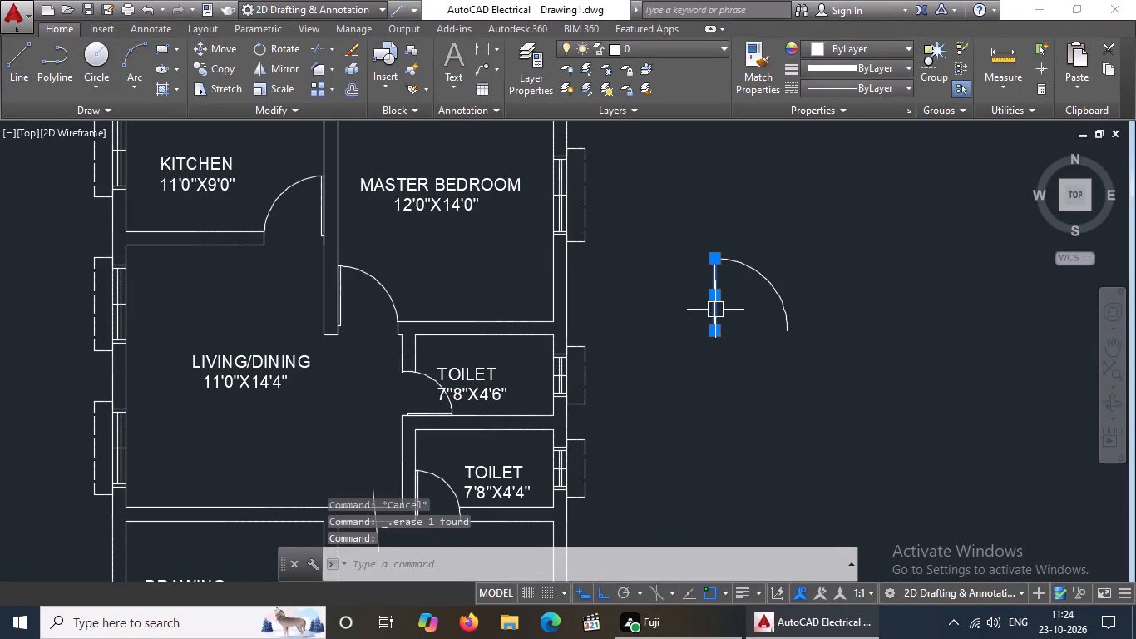
pyautogui.press('Delete')
pyautogui.moveTo(685, 219); pyautogui.dragTo(749, 327)
pyautogui.click(699, 250)
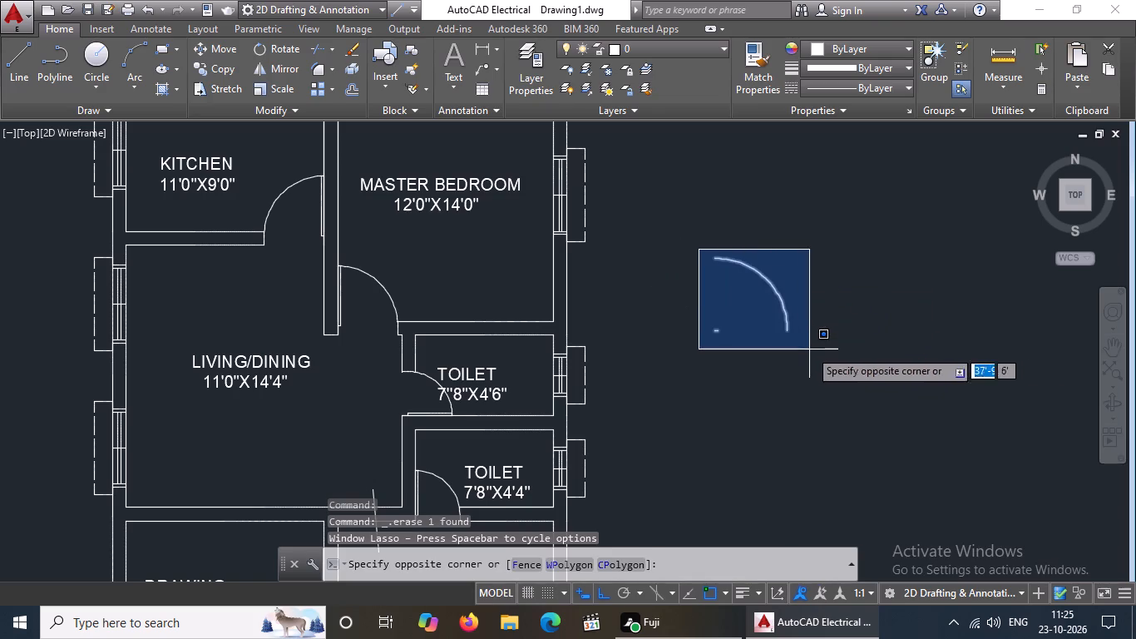
pyautogui.click(820, 358)
pyautogui.press('Delete')
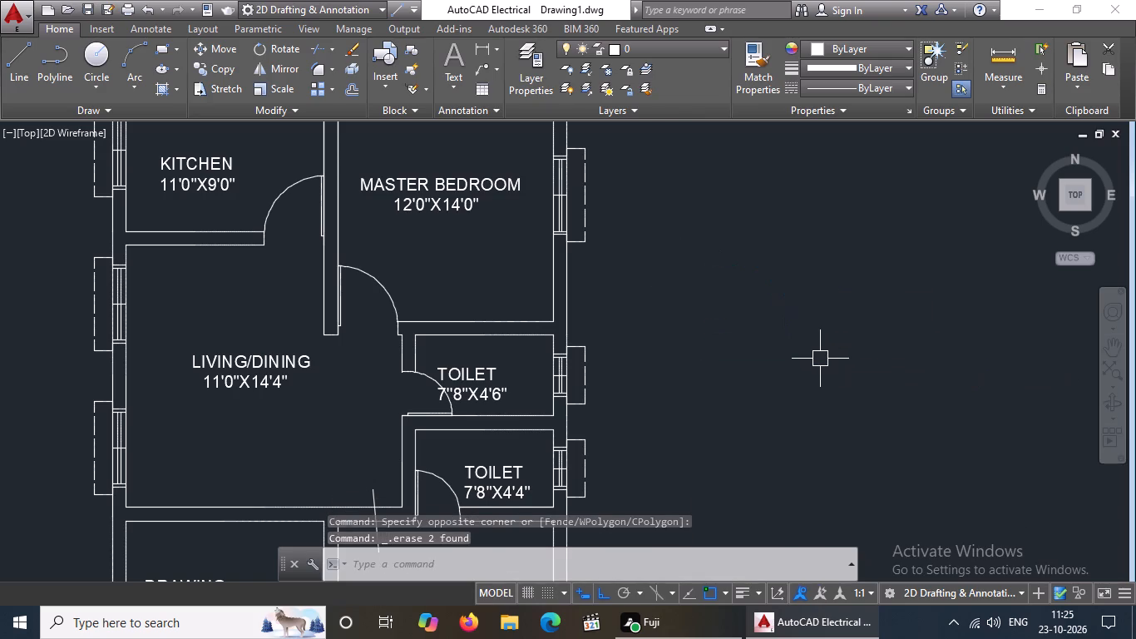
pyautogui.press('Escape')
# Draw an L-shaped pair of lines in the empty area beside the plan: 4' downward, followed by 4' horizontally away from the plan.
pyautogui.press('l')
pyautogui.press('Return')
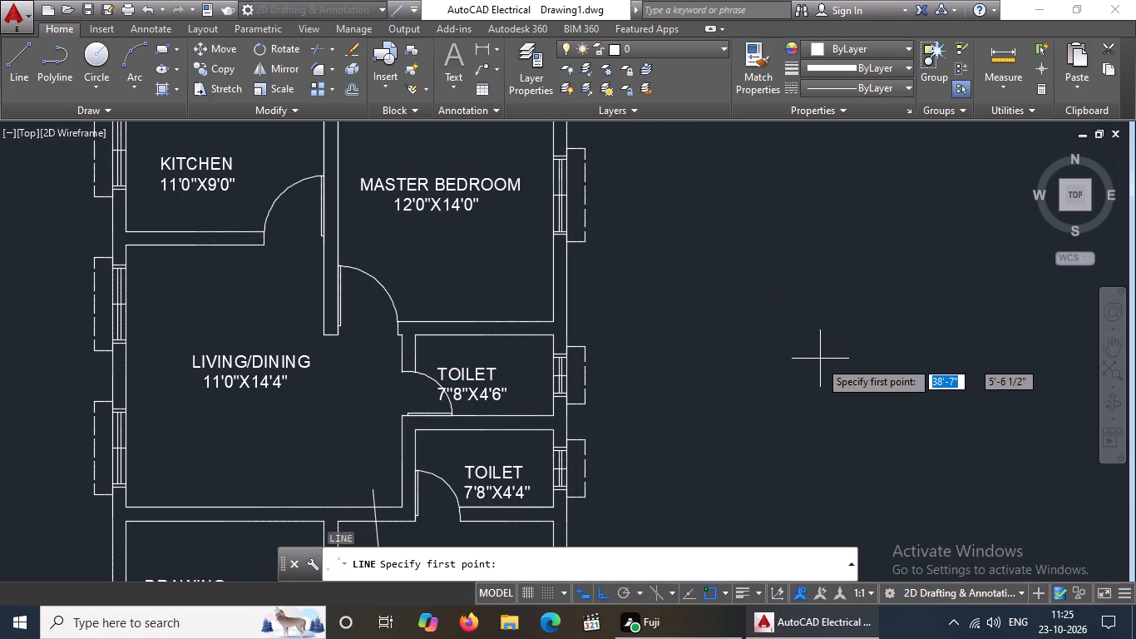
pyautogui.click(711, 284)
pyautogui.write("4'")
pyautogui.press('Return')
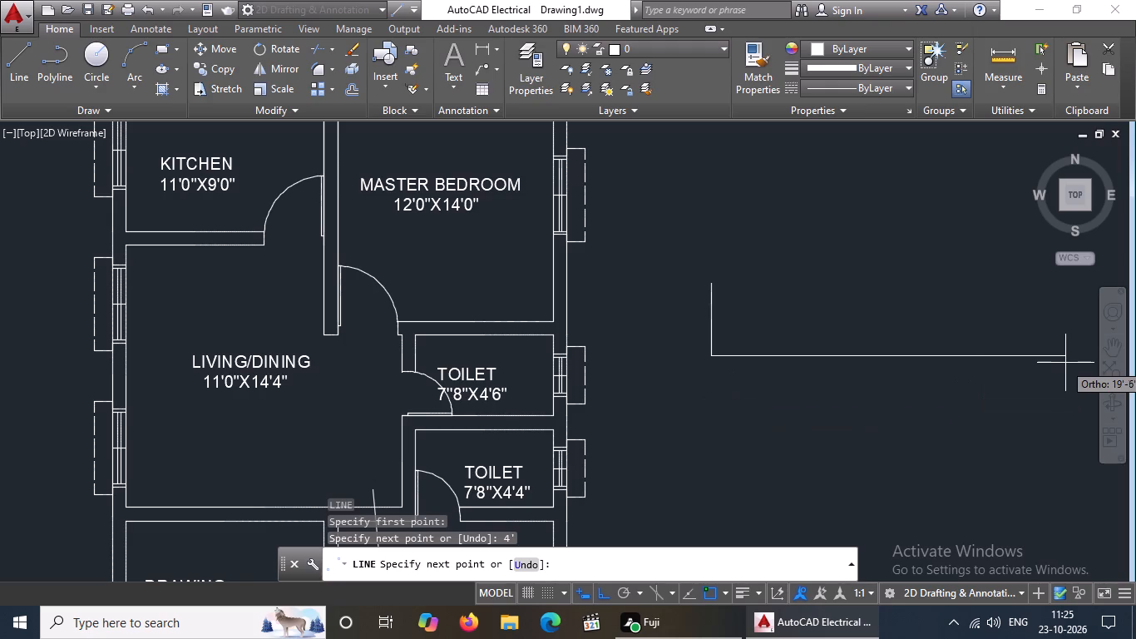
pyautogui.write("4'")
pyautogui.press('Return')
pyautogui.press('Return')
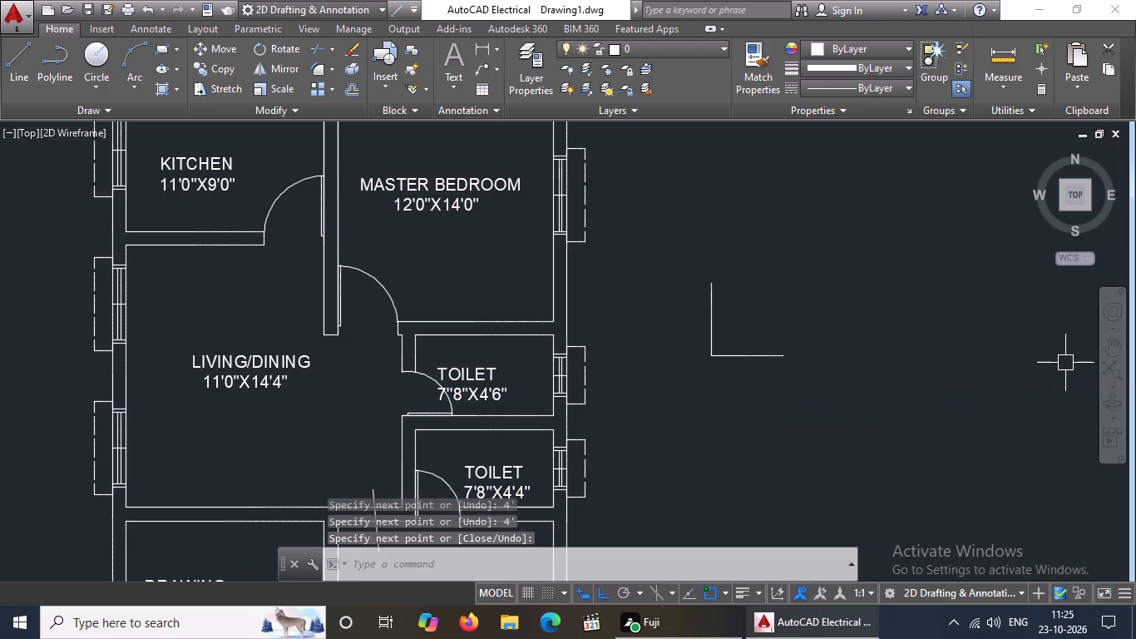
pyautogui.press('Escape')
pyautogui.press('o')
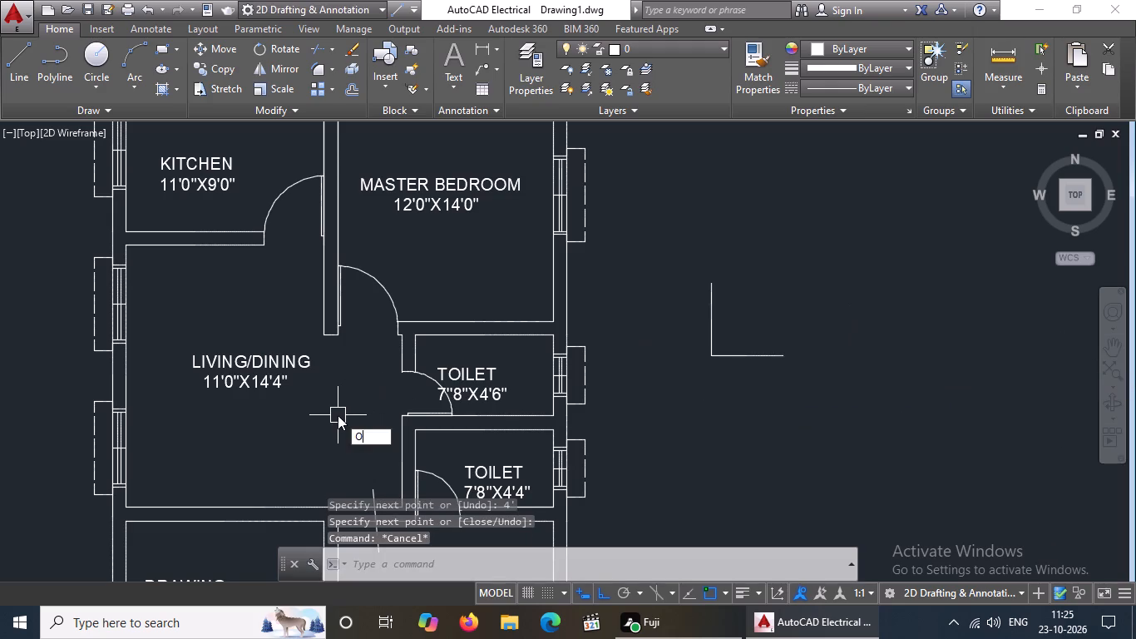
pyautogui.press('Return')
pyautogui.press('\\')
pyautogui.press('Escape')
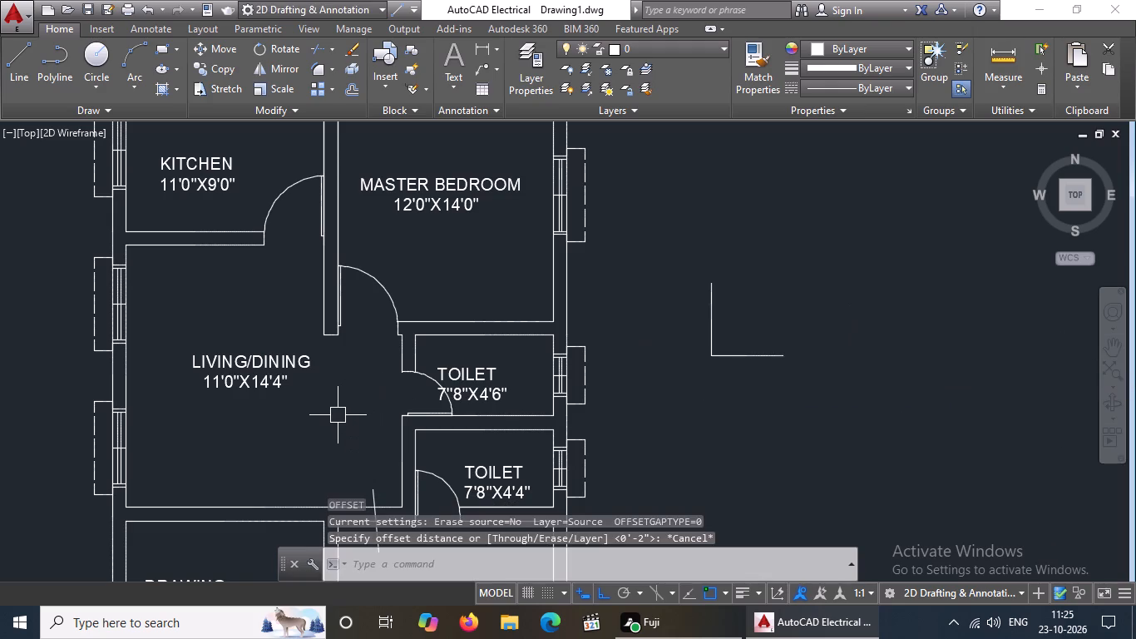
# Offset the vertical 4' line by 3" toward the inside of the L to form the door leaf.
pyautogui.press('o')
pyautogui.press('Return')
pyautogui.write('3"')
pyautogui.press('Return')
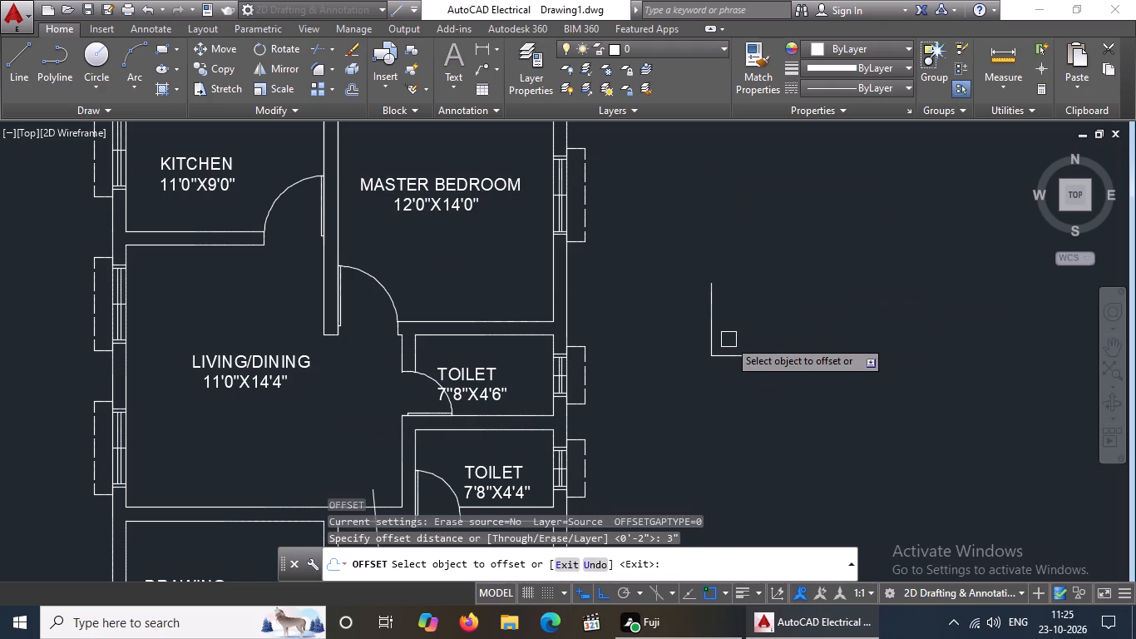
pyautogui.click(715, 334)
pyautogui.click(755, 323)
pyautogui.press('Escape')
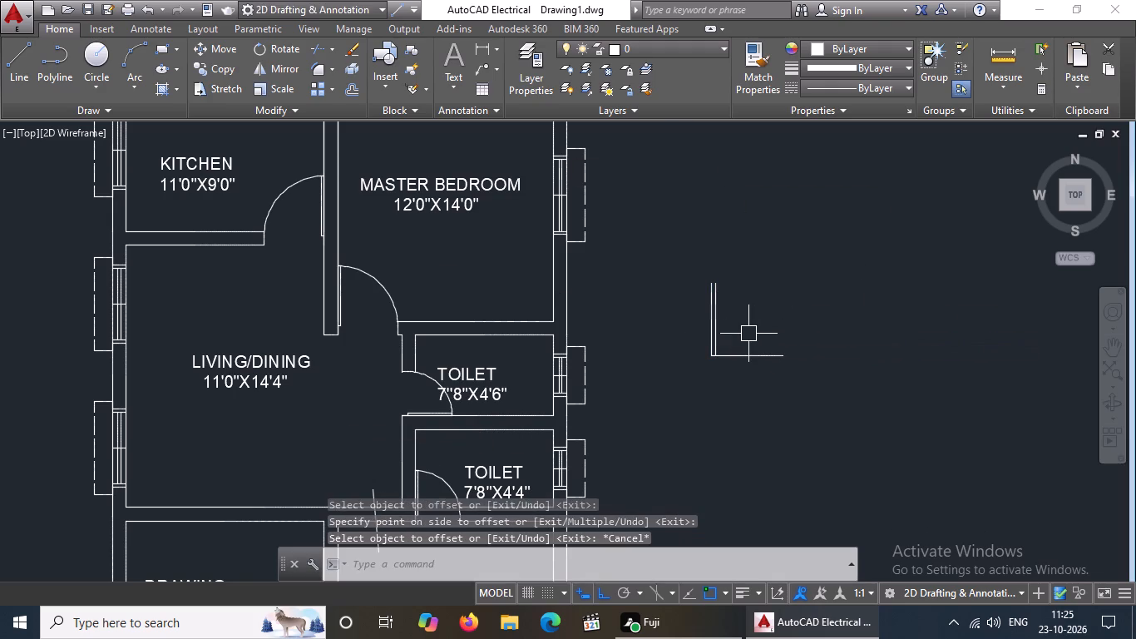
# Draw a three-point swing arc through the top ends of both leaf lines to the free end of the horizontal line.
pyautogui.click(136, 60)
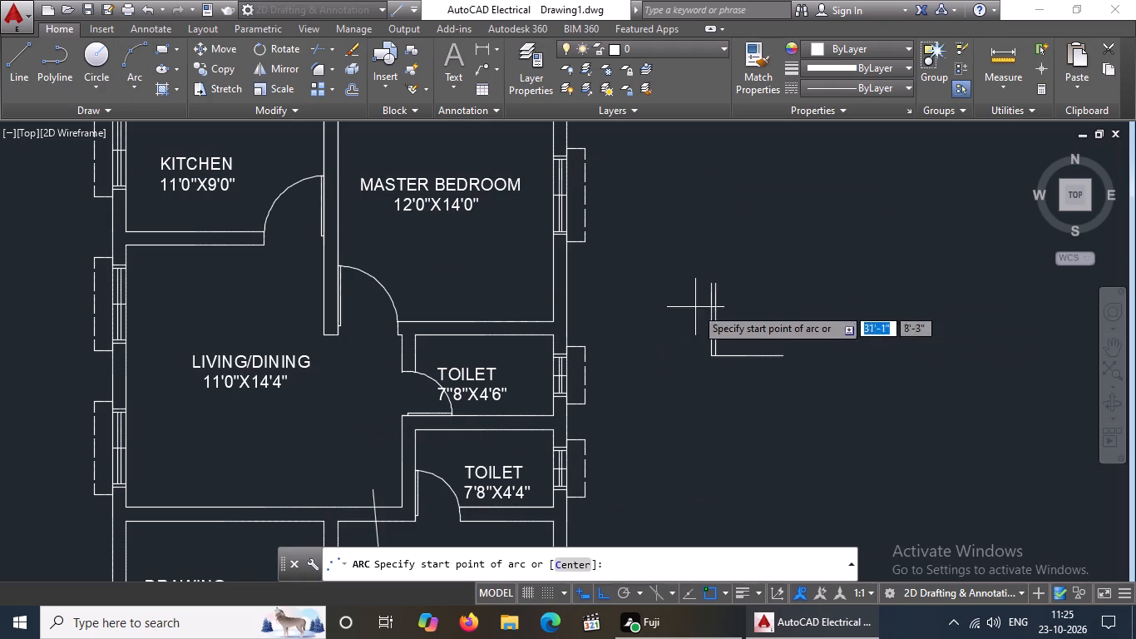
pyautogui.scroll(2, 759, 305)
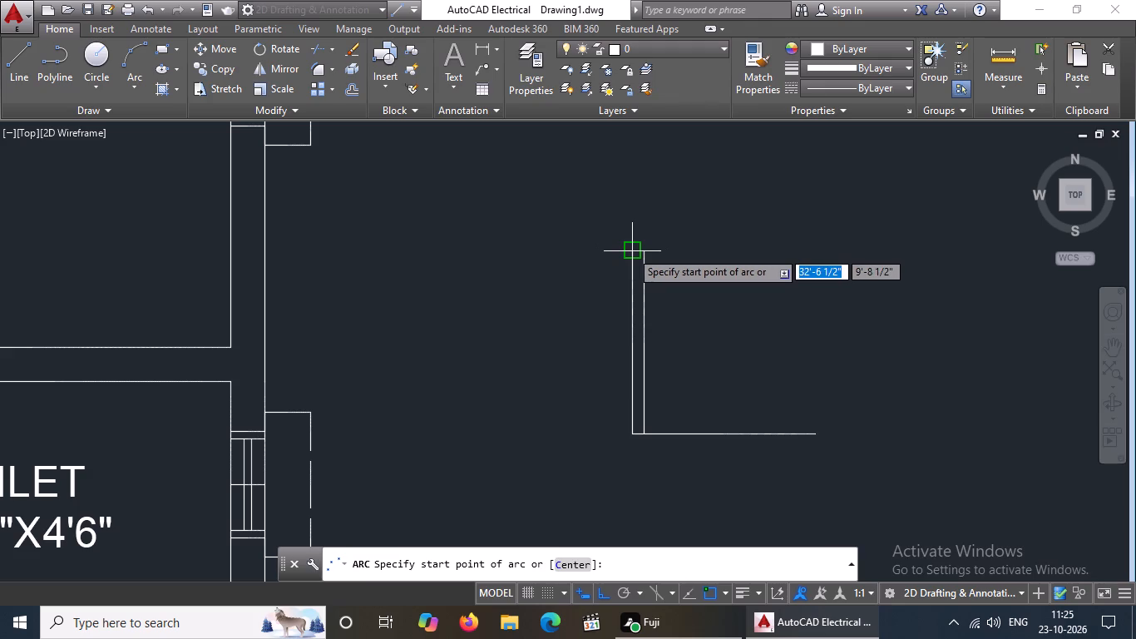
pyautogui.click(630, 250)
pyautogui.click(645, 252)
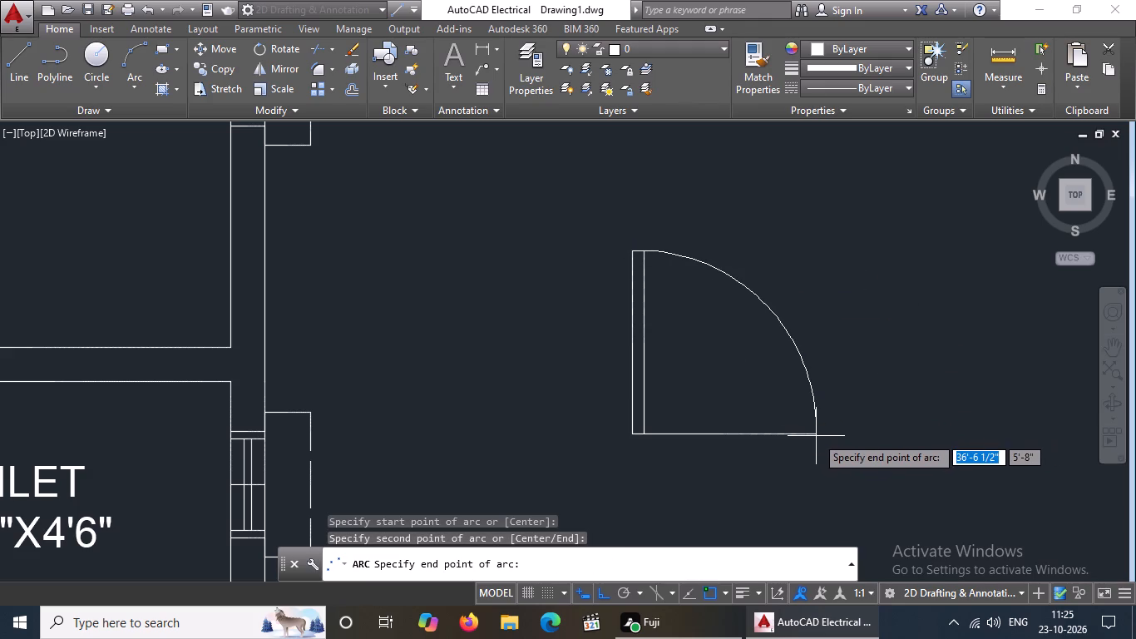
pyautogui.click(816, 433)
# Draw a 1' vertical line in the empty space just above the new door symbol.
pyautogui.scroll(-2, 818, 430)
pyautogui.moveTo(817, 443); pyautogui.dragTo(794, 434, button='middle')
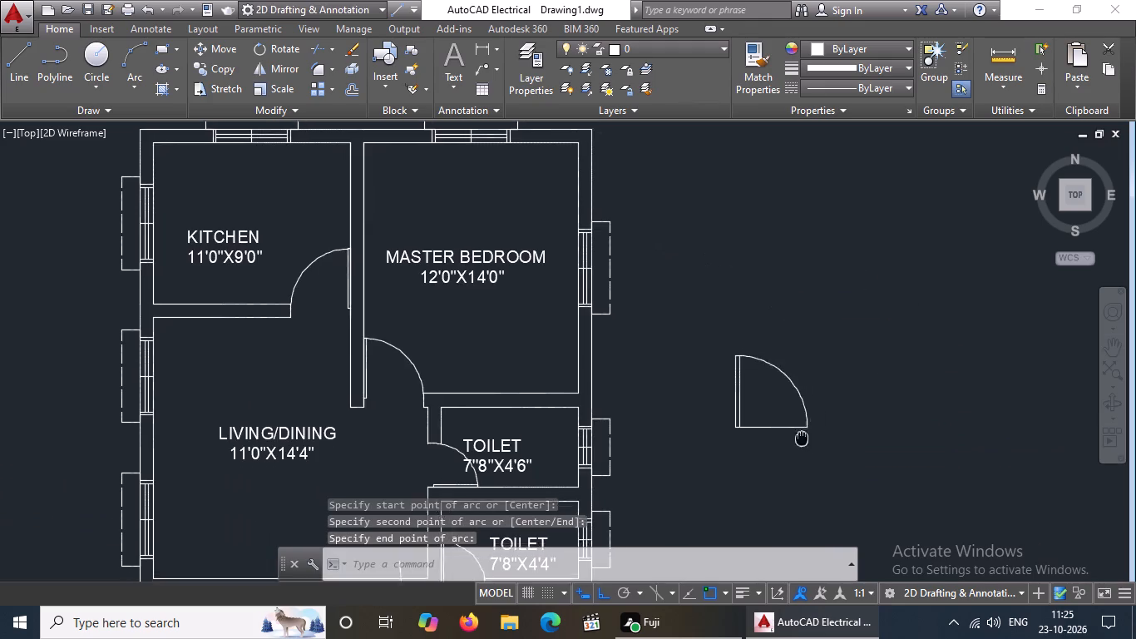
pyautogui.moveTo(794, 434); pyautogui.dragTo(659, 384, button='middle')
pyautogui.moveTo(627, 391); pyautogui.dragTo(719, 445, button='middle')
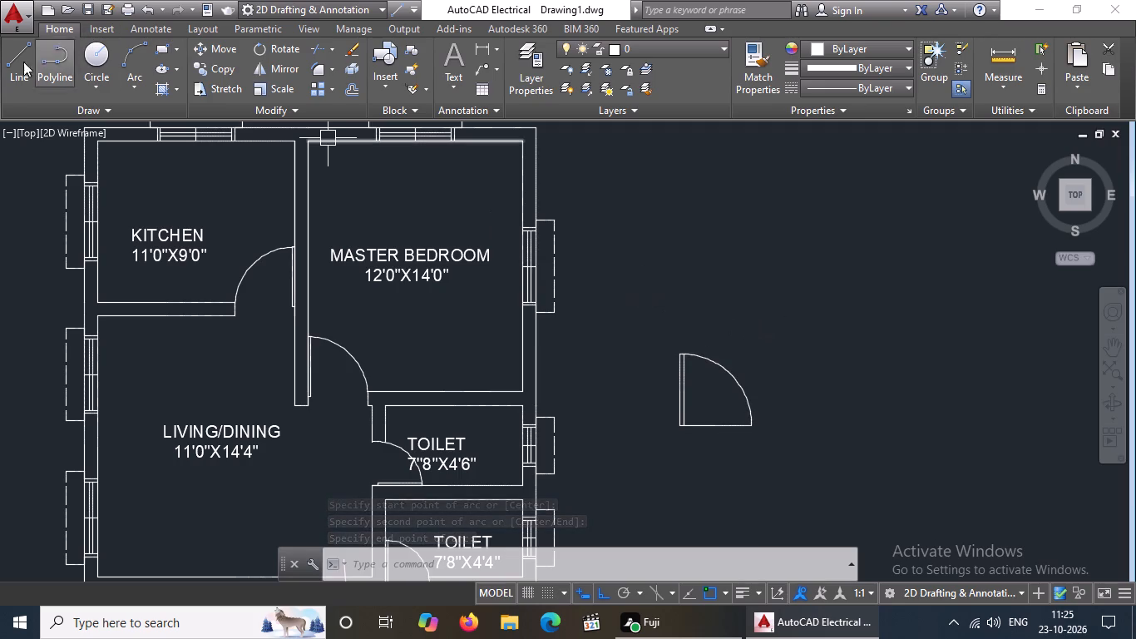
pyautogui.moveTo(14, 62); pyautogui.dragTo(52, 74)
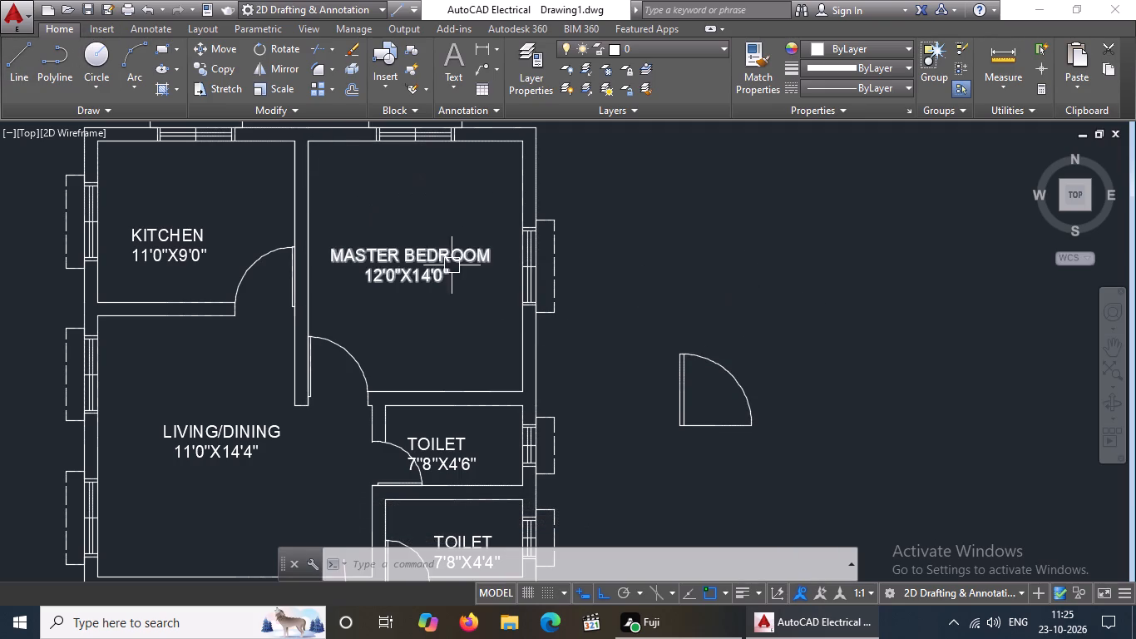
pyautogui.press('l')
pyautogui.press('Return')
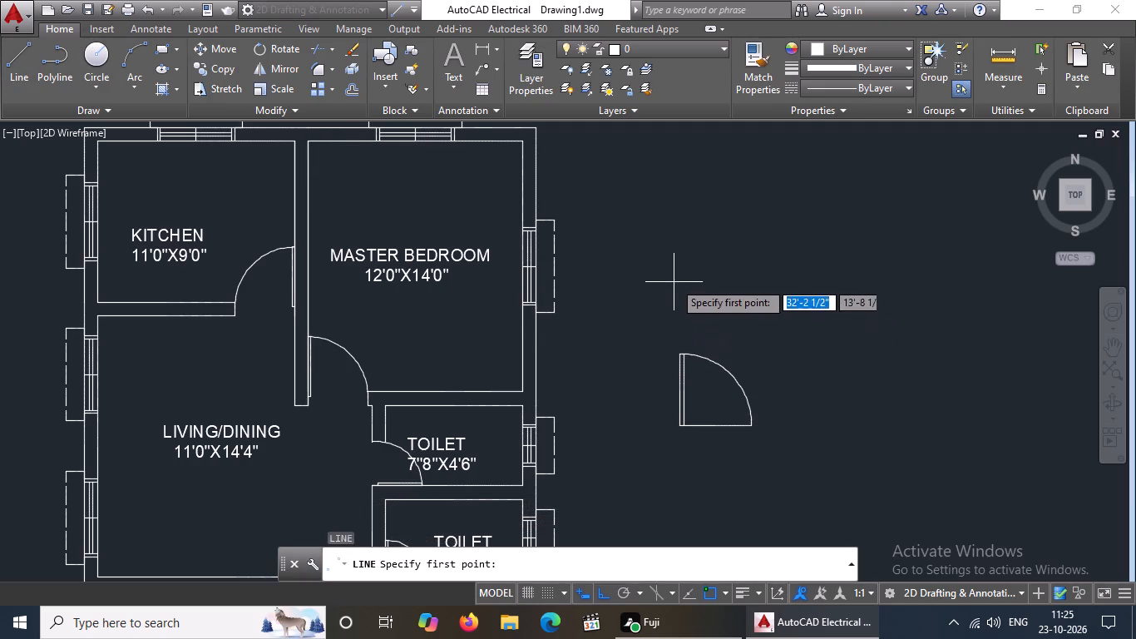
pyautogui.click(674, 281)
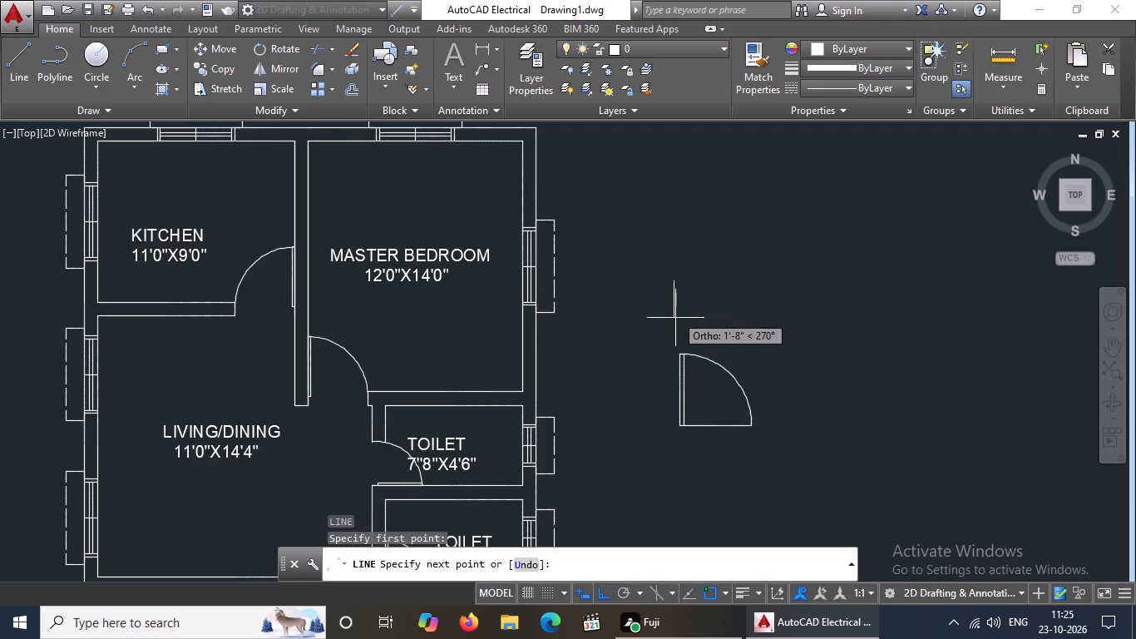
pyautogui.press('1')
pyautogui.press("'")
pyautogui.press('Return')
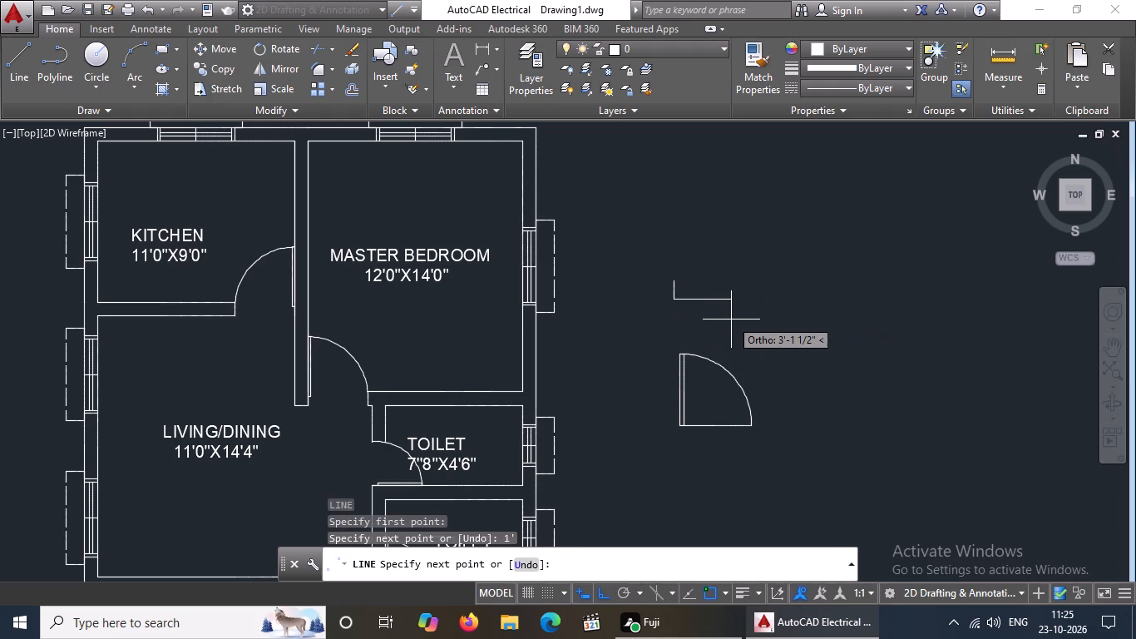
pyautogui.press('Return')
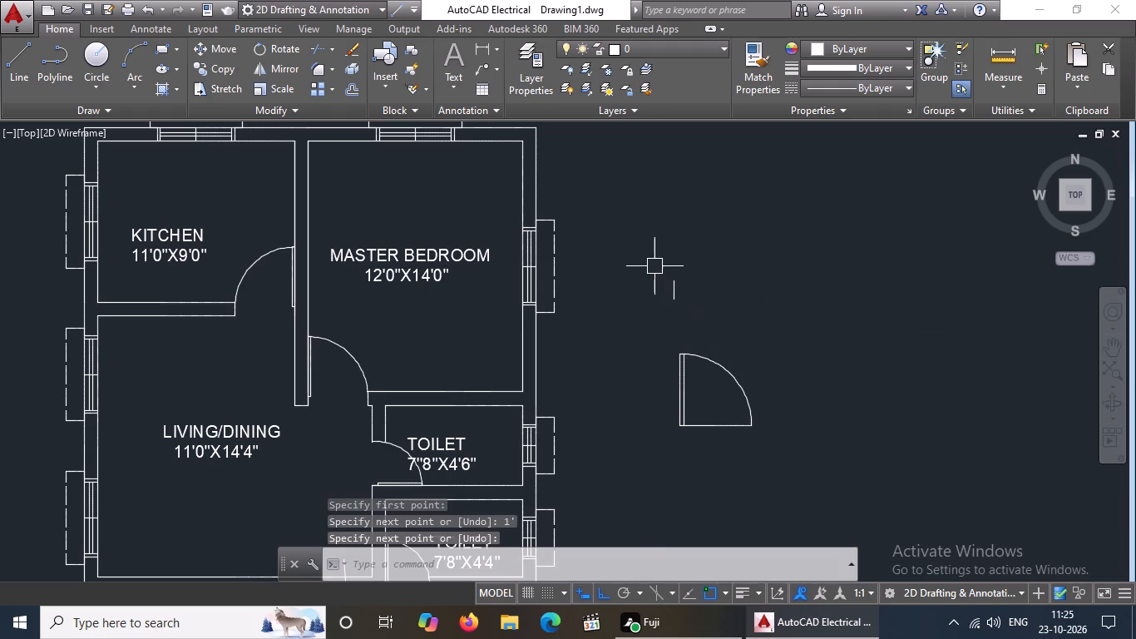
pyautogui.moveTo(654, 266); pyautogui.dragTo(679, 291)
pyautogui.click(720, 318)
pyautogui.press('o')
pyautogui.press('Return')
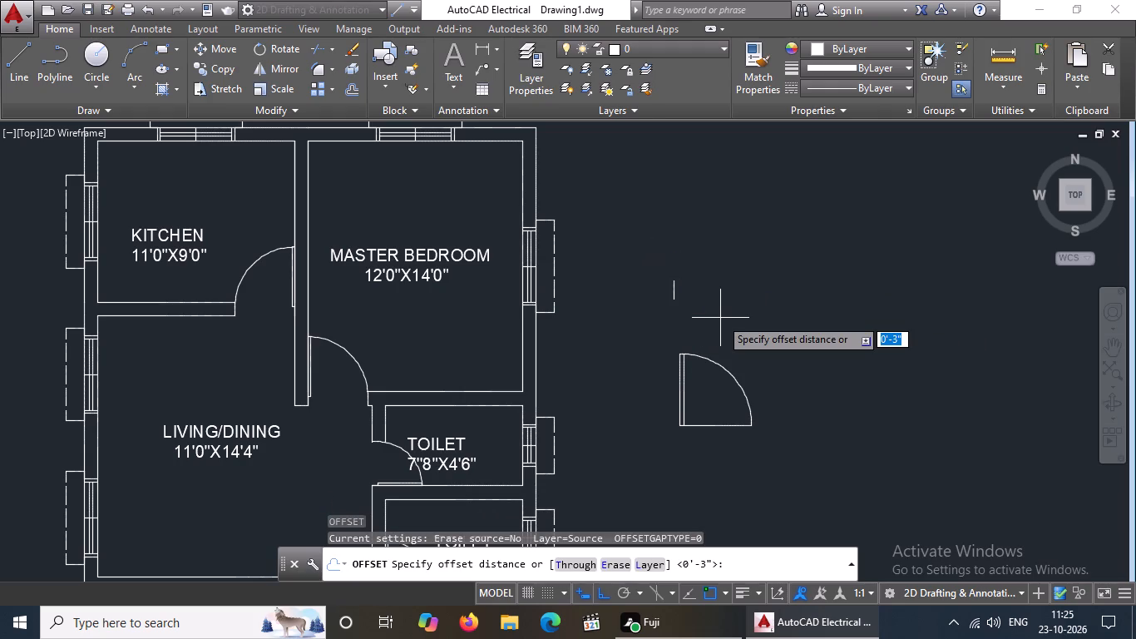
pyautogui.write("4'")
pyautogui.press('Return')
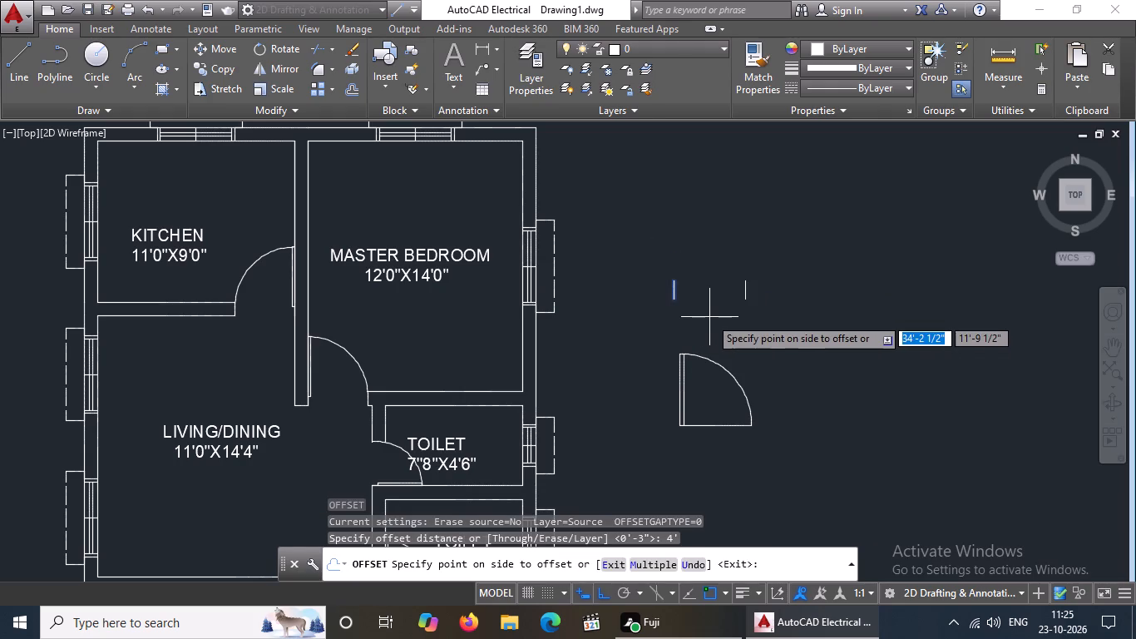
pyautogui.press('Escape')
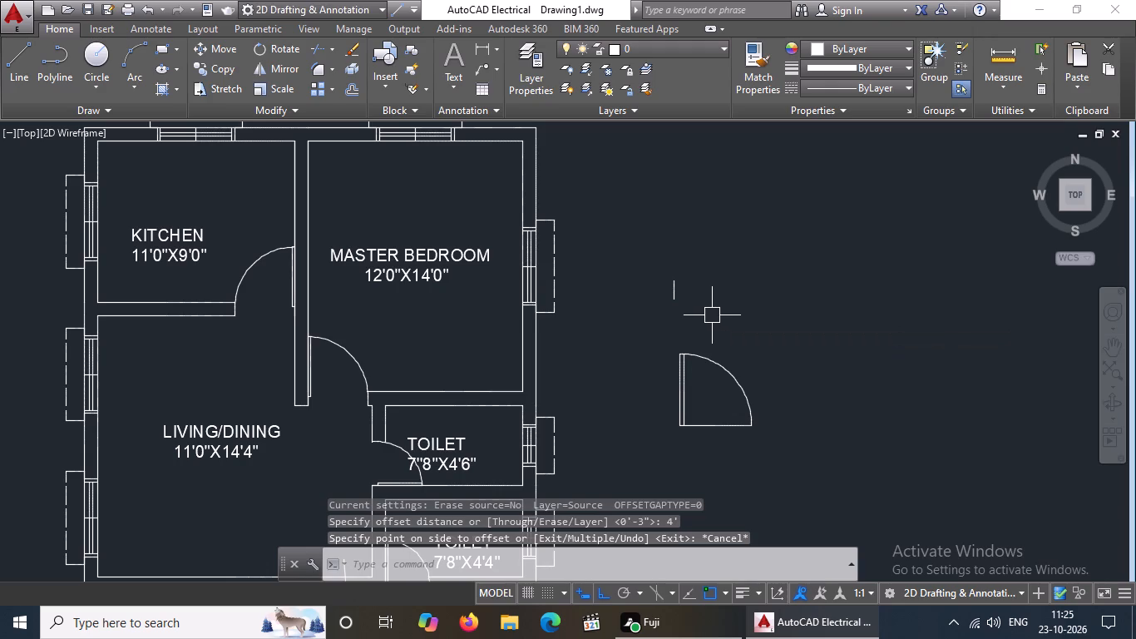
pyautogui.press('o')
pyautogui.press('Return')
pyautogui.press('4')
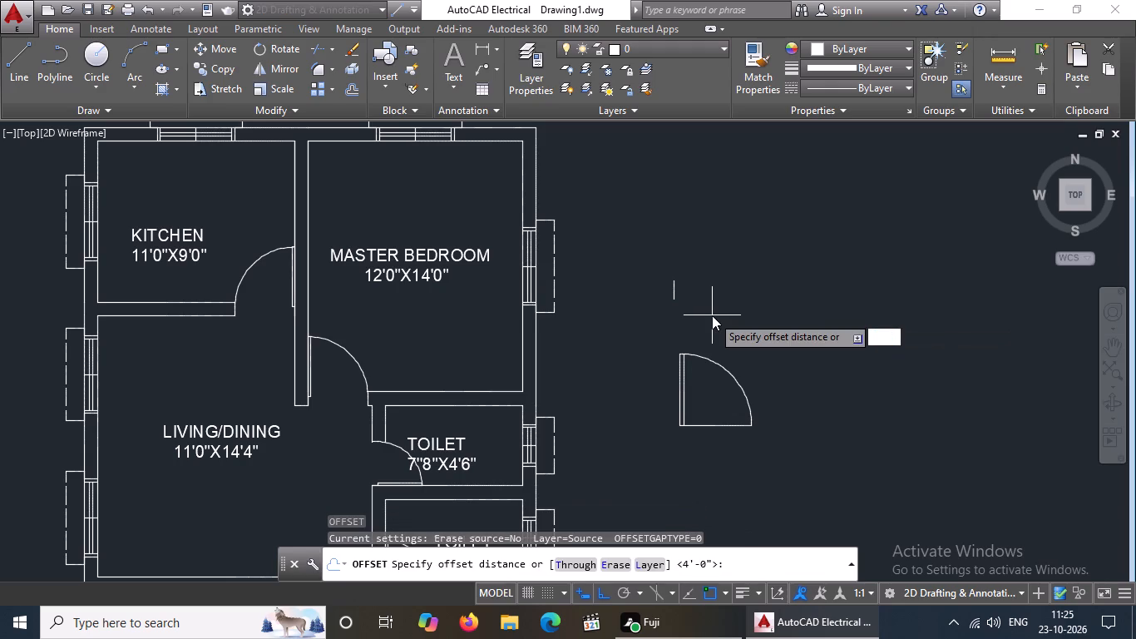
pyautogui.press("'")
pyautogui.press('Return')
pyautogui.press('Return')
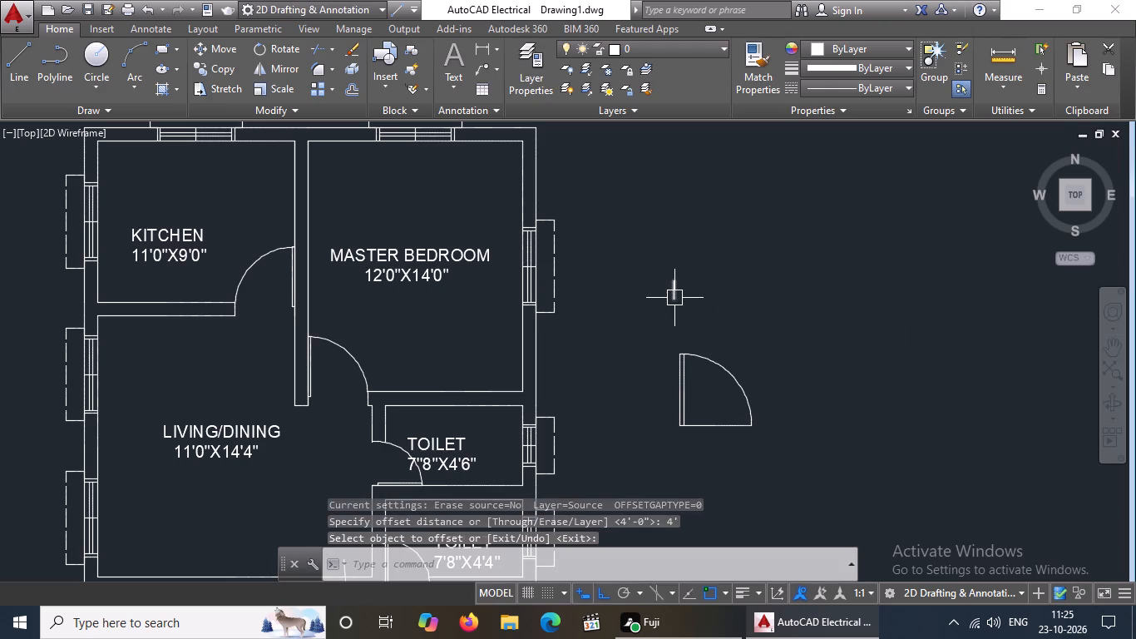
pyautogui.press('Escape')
# Offset the short 1' vertical line by 4' on the side away from the floor plan.
pyautogui.moveTo(654, 271); pyautogui.dragTo(665, 286)
pyautogui.click(720, 323)
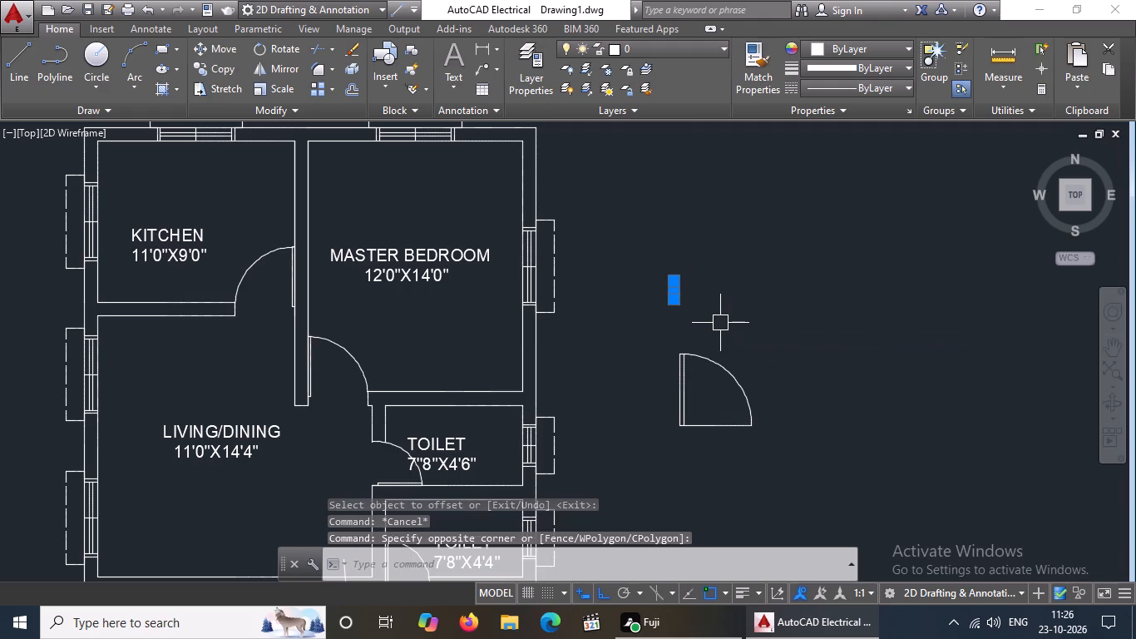
pyautogui.press('o')
pyautogui.press('Return')
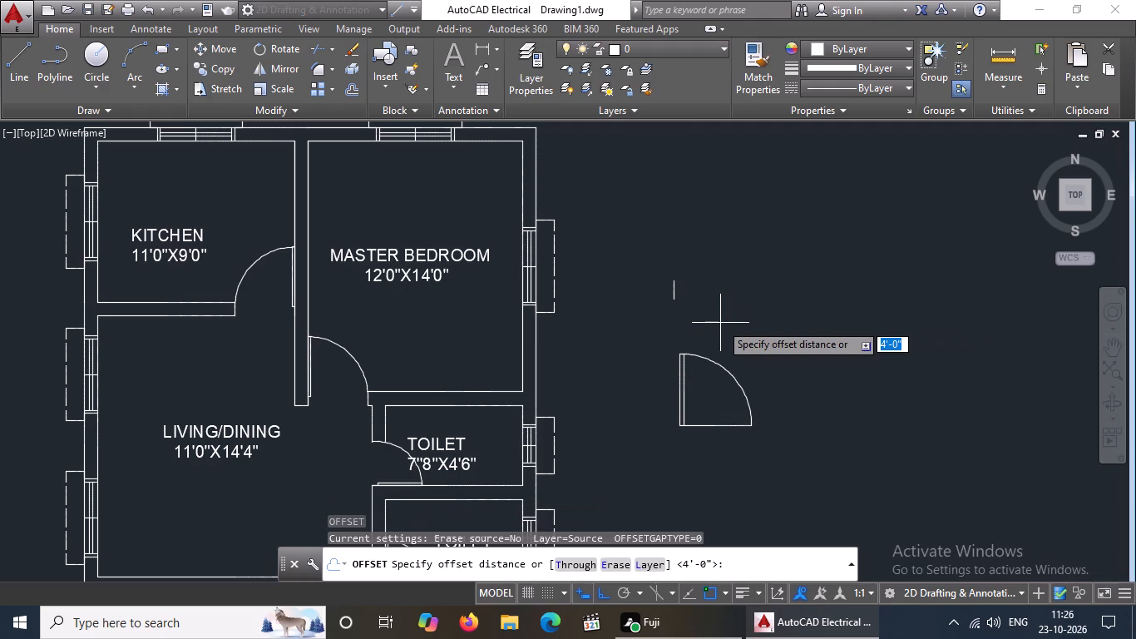
pyautogui.write("4'")
pyautogui.press('Return')
pyautogui.click(729, 302)
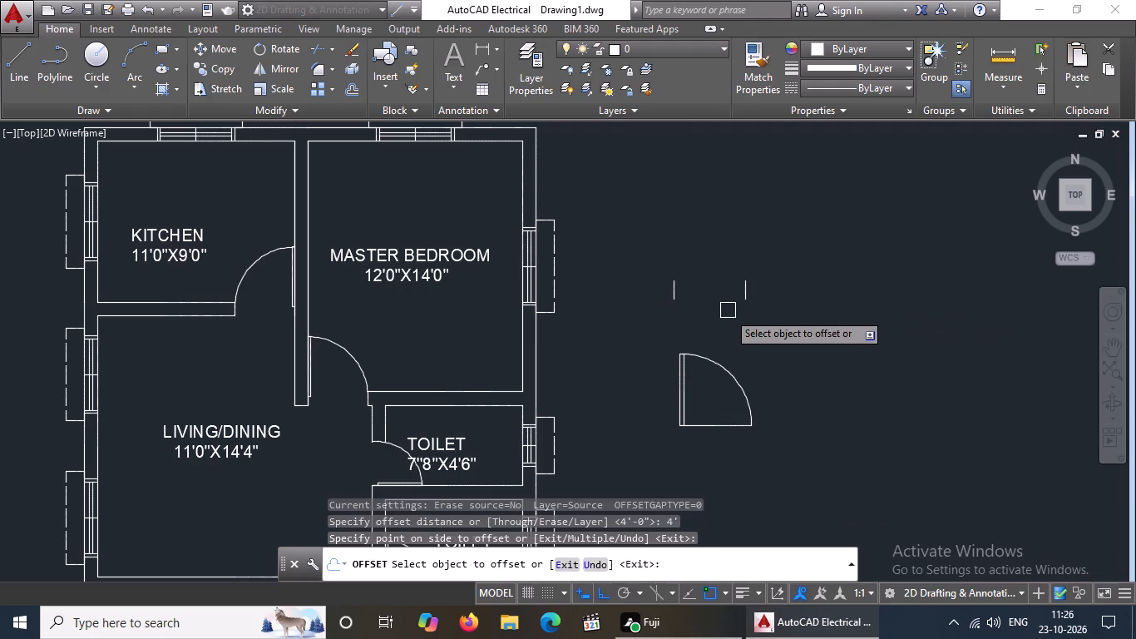
pyautogui.press('Escape')
# Draw a horizontal line joining the midpoints of the two short 1' vertical lines.
pyautogui.press('l')
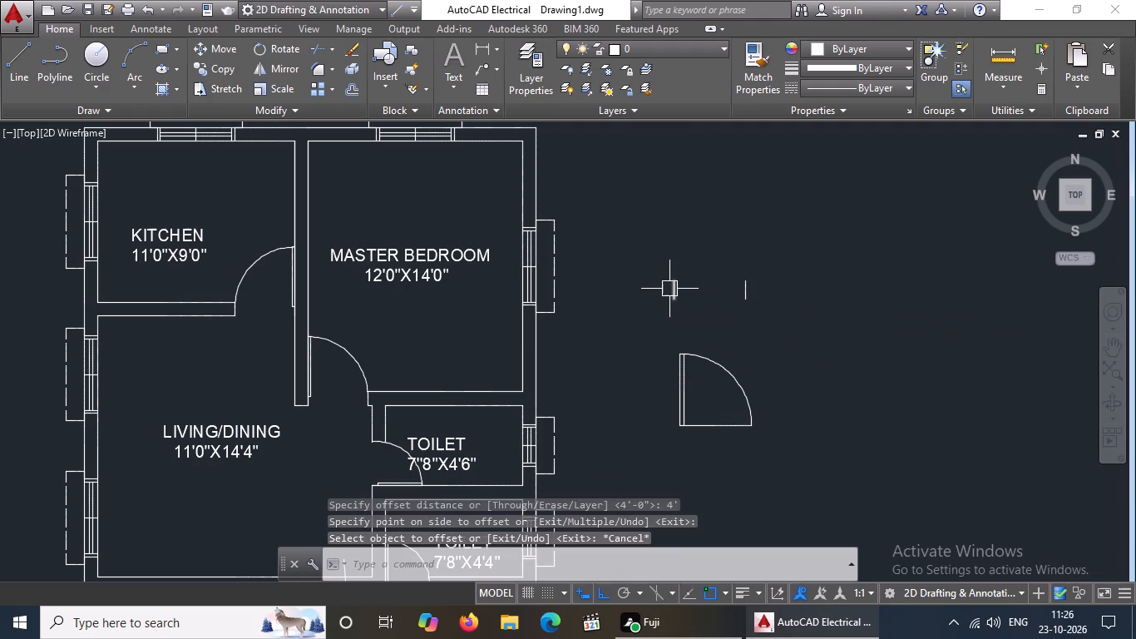
pyautogui.press('Return')
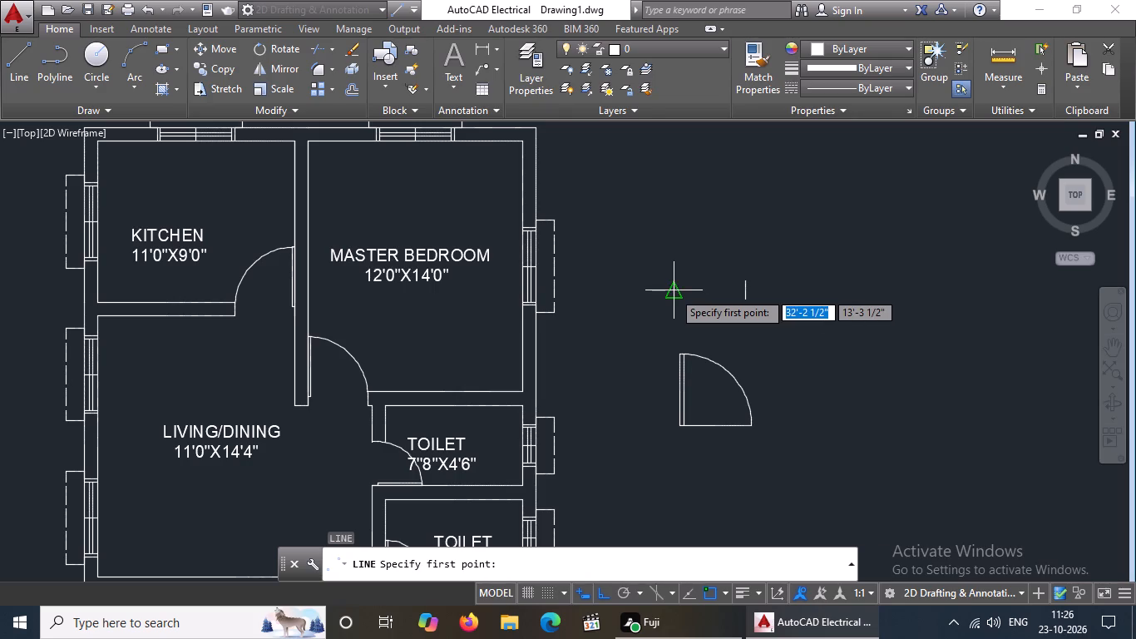
pyautogui.moveTo(673, 291); pyautogui.dragTo(689, 293)
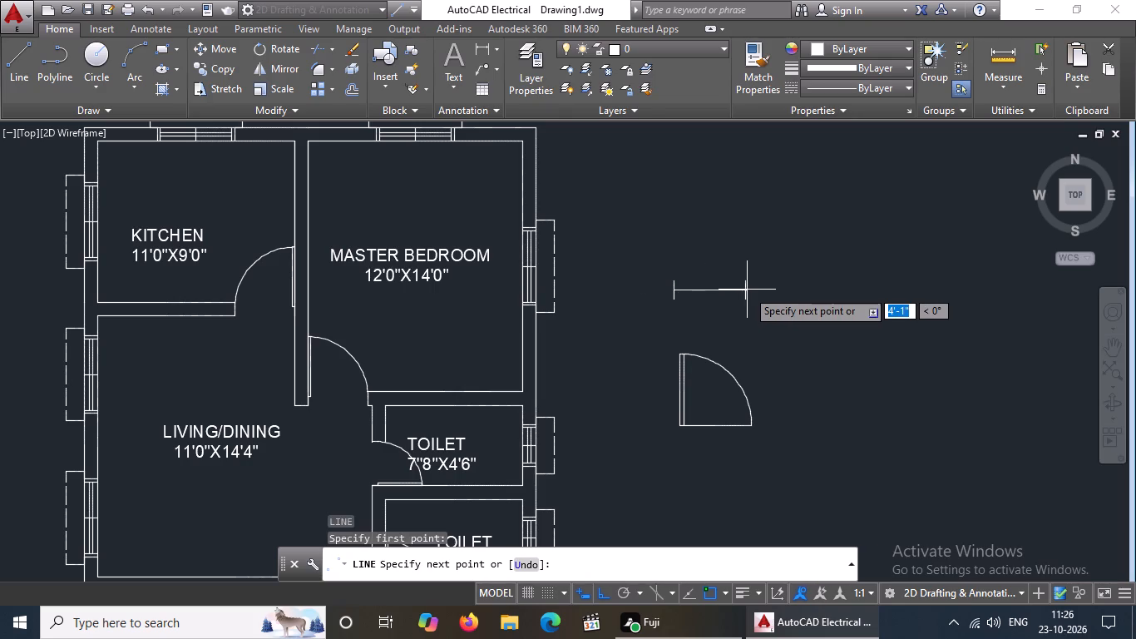
pyautogui.moveTo(744, 290); pyautogui.dragTo(774, 290)
pyautogui.press('Escape')
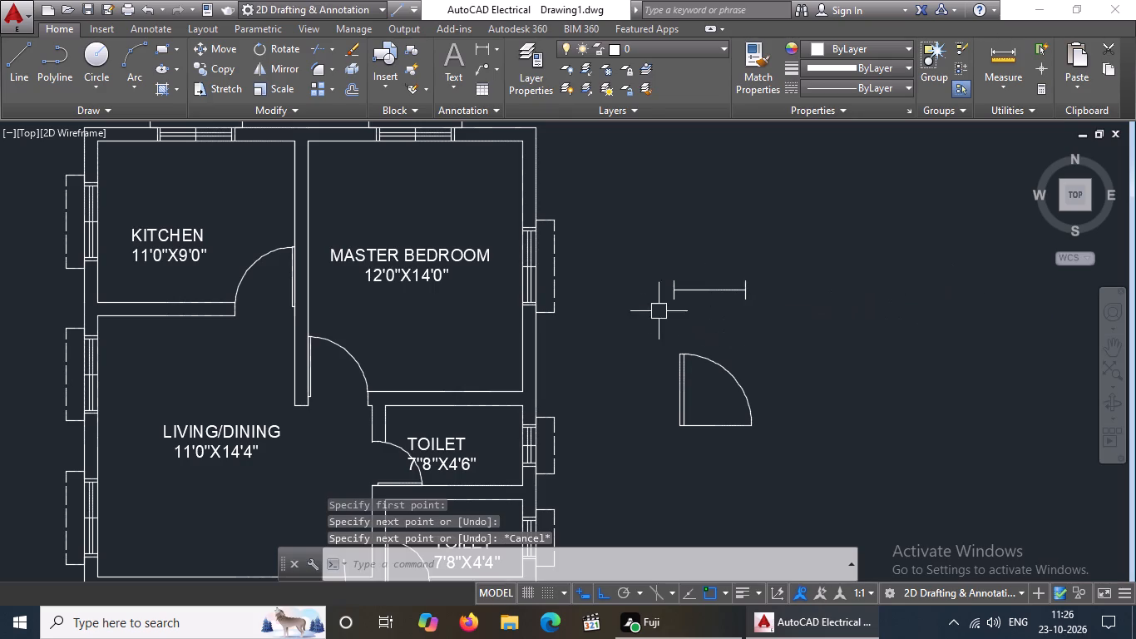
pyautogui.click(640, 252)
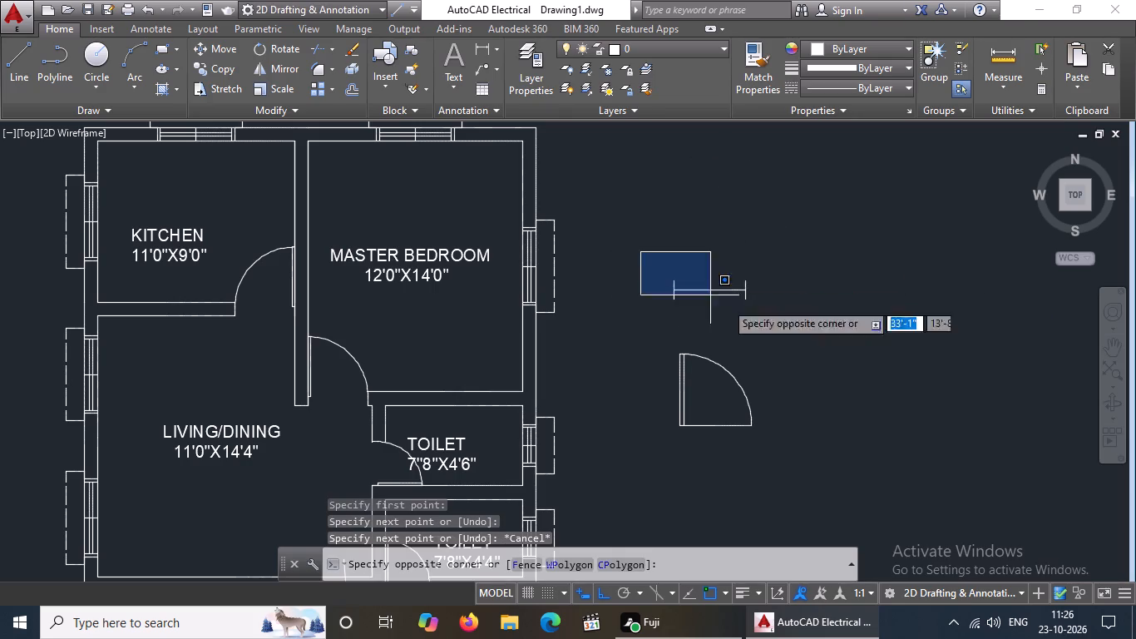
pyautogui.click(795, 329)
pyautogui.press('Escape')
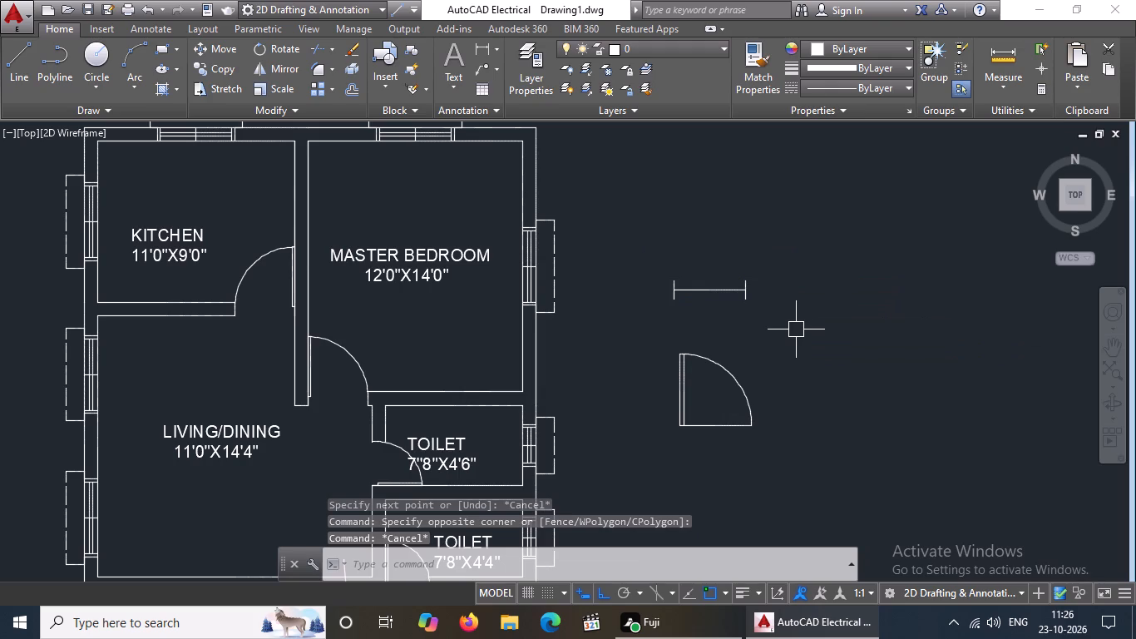
# Delete the loose 4' door symbol and the 4' opening guide above it, beside the floor plan.
pyautogui.moveTo(625, 331); pyautogui.dragTo(658, 337)
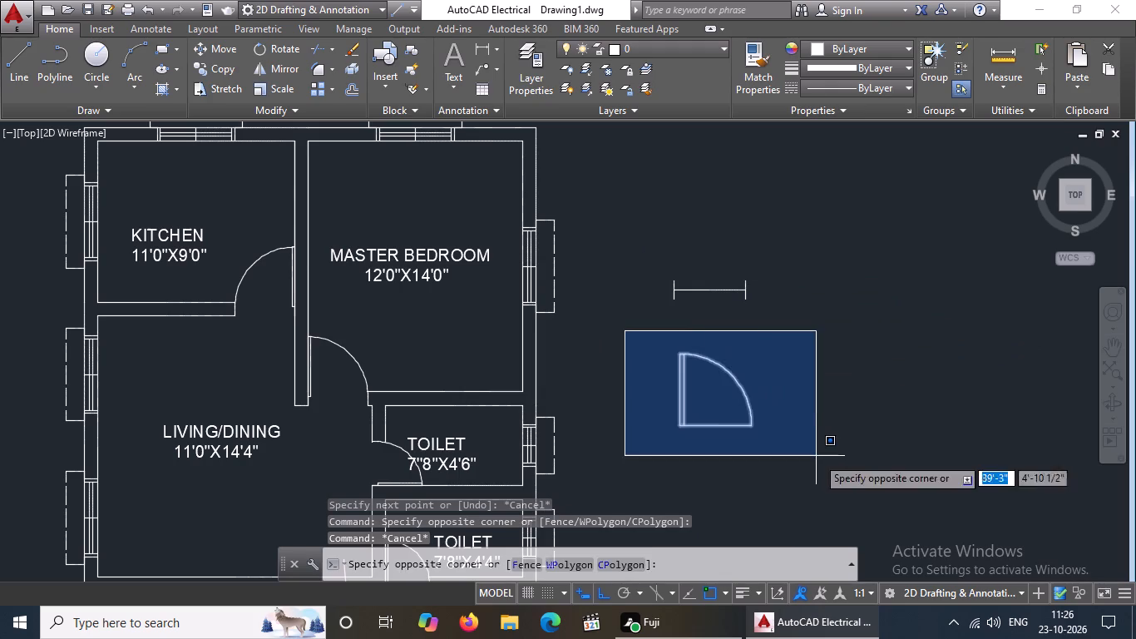
pyautogui.click(817, 457)
pyautogui.press('Delete')
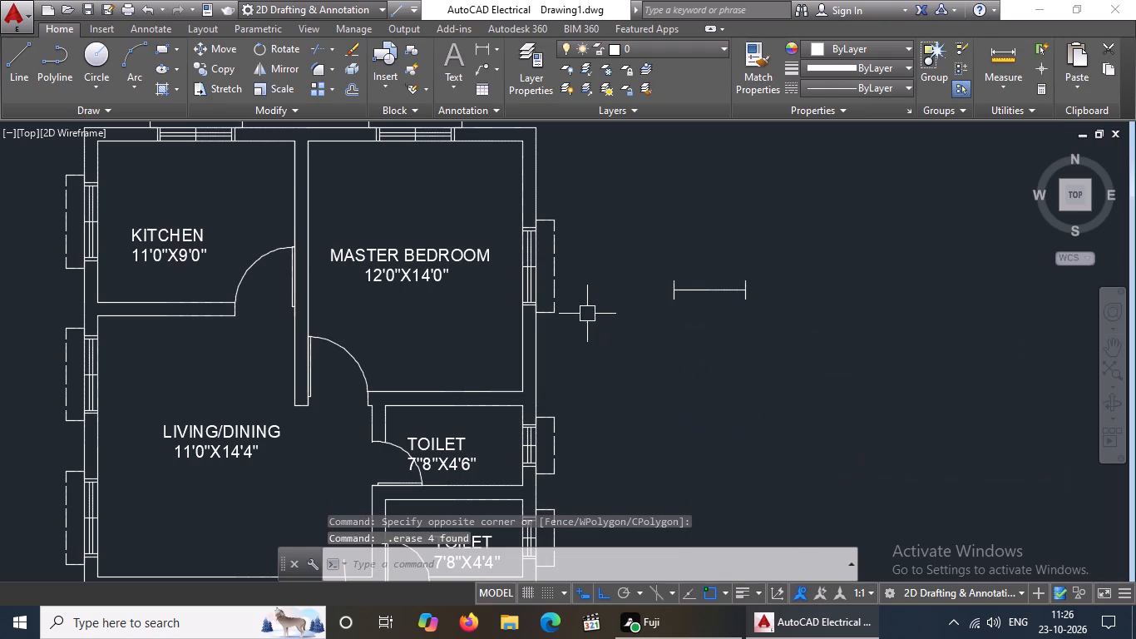
pyautogui.moveTo(615, 211); pyautogui.dragTo(640, 236)
pyautogui.click(649, 240)
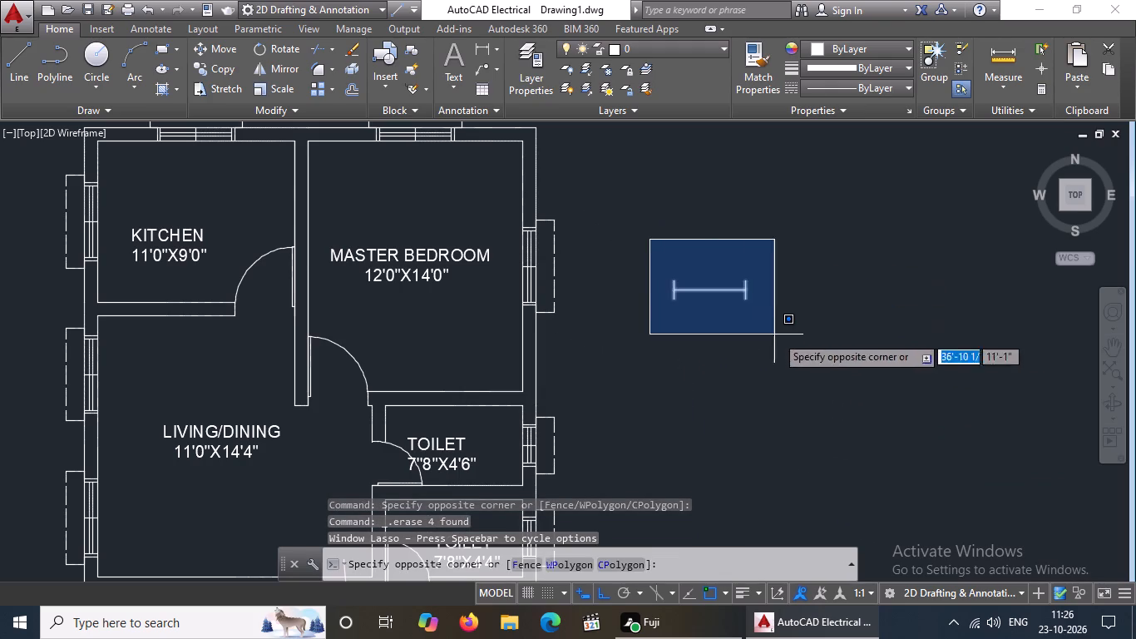
pyautogui.click(803, 345)
pyautogui.press('Delete')
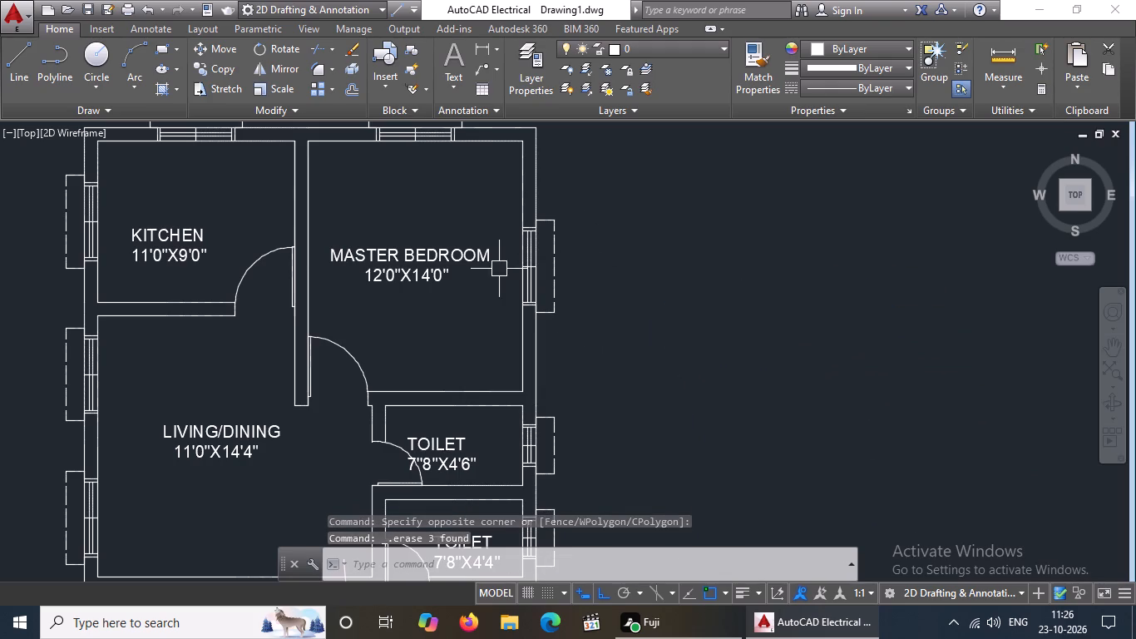
# Delete the slanted marker line crossing the wall between the living/dining room and the bedroom.
pyautogui.scroll(-3, 496, 267)
pyautogui.scroll(3, 414, 384)
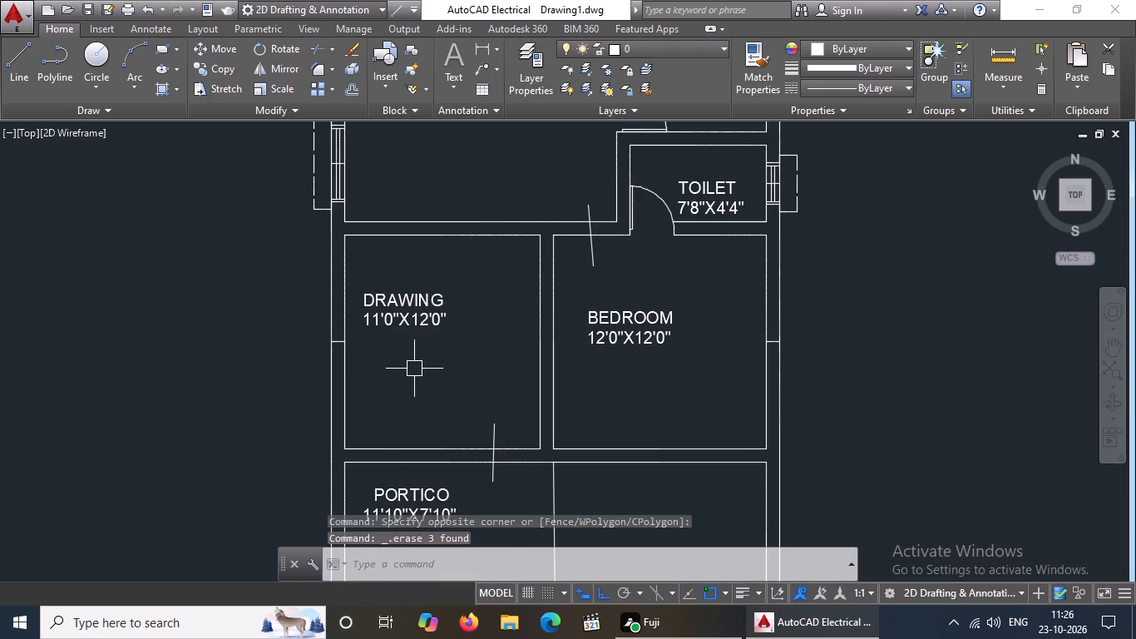
pyautogui.scroll(-1, 417, 376)
pyautogui.moveTo(436, 379); pyautogui.dragTo(419, 468, button='middle')
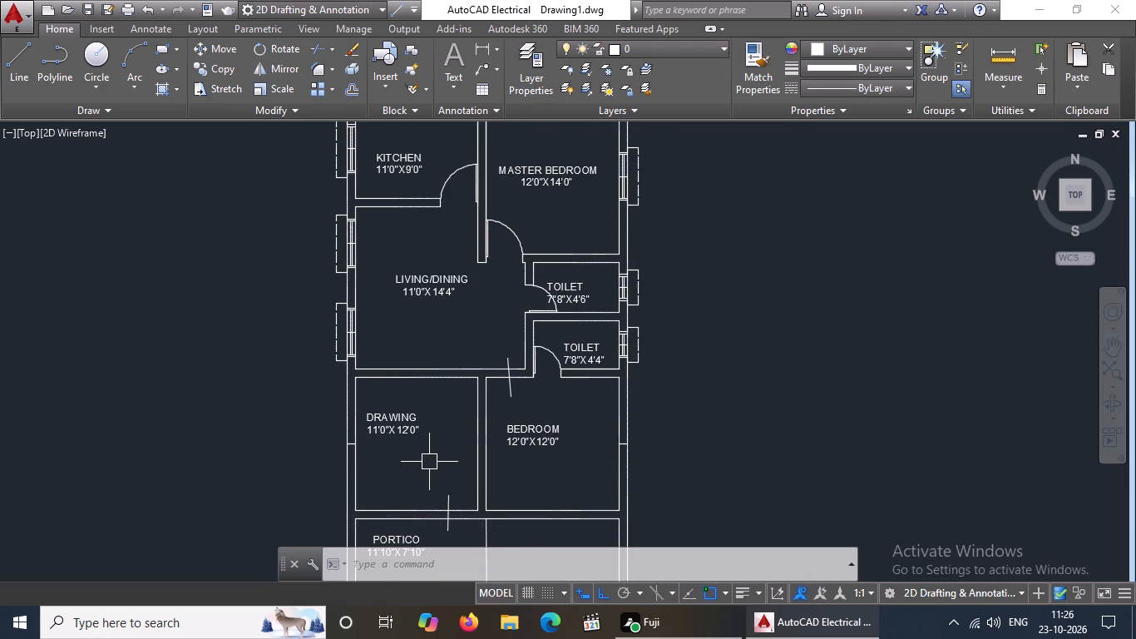
pyautogui.scroll(3, 537, 390)
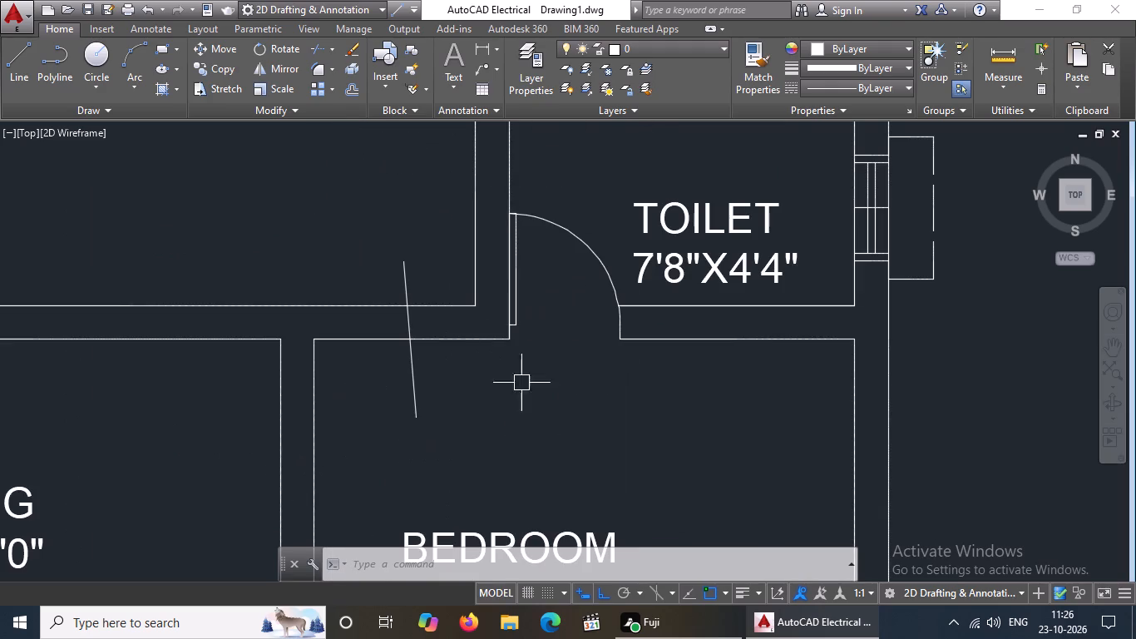
pyautogui.click(425, 380)
pyautogui.click(407, 393)
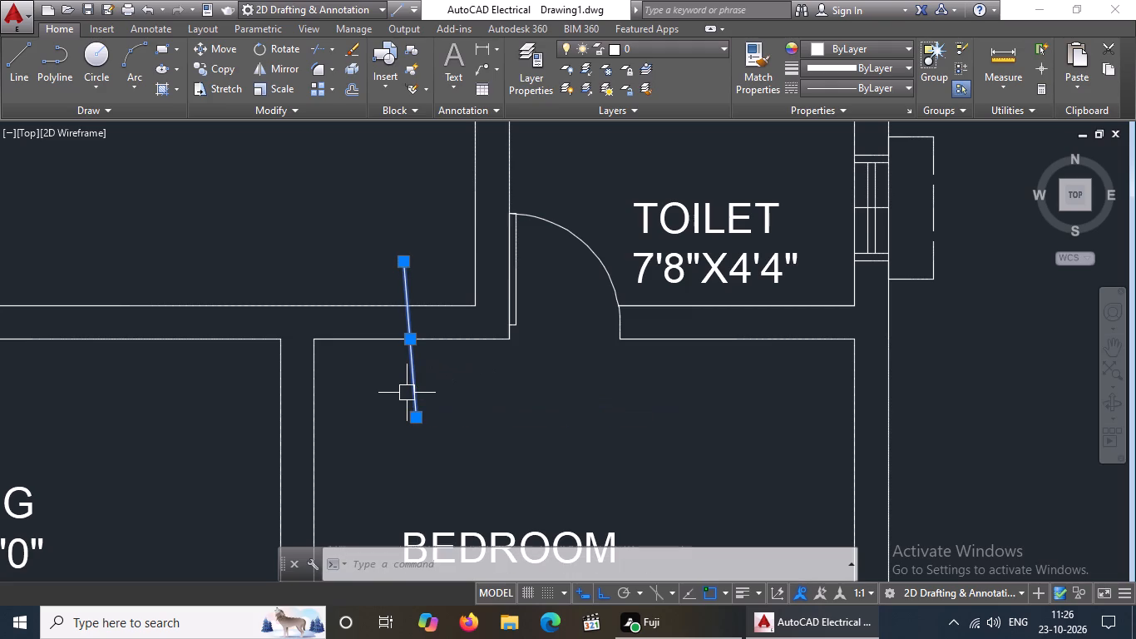
pyautogui.press('Delete')
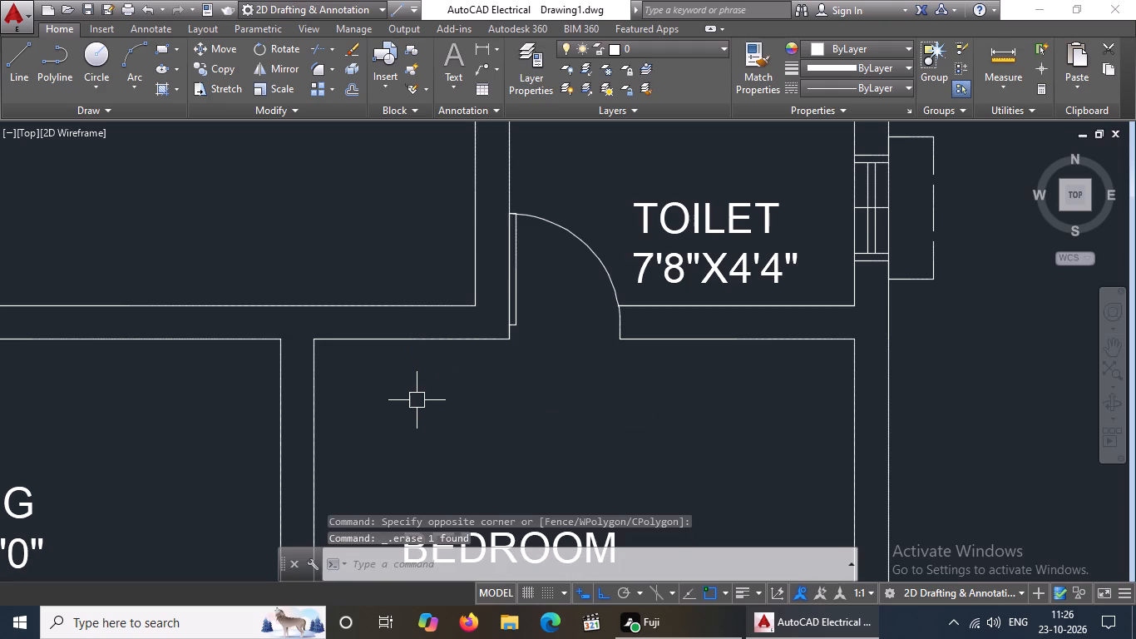
# Copy the master bedroom door about 8'-8" straight down, near the living/dining room's lower wall.
pyautogui.scroll(-4, 417, 401)
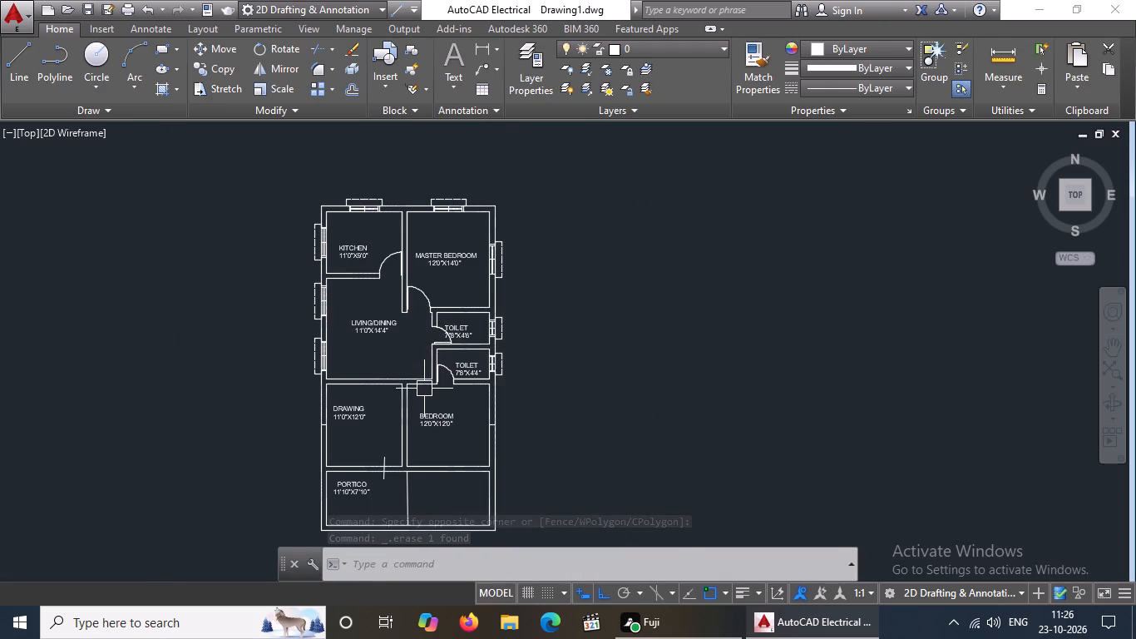
pyautogui.middleClick(420, 328)
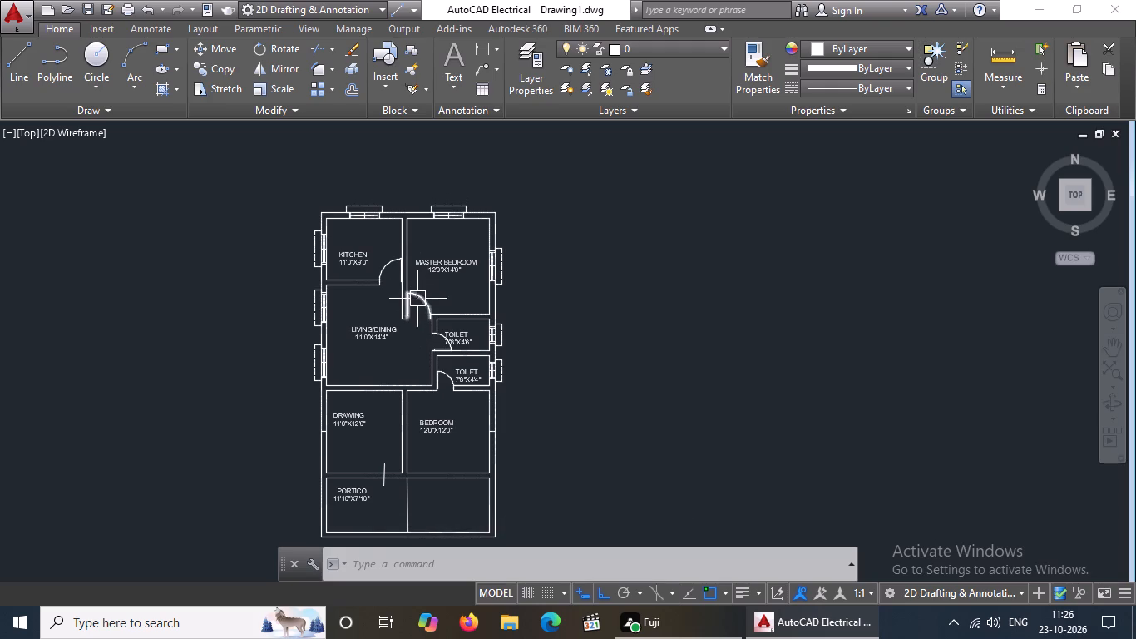
pyautogui.click(417, 299)
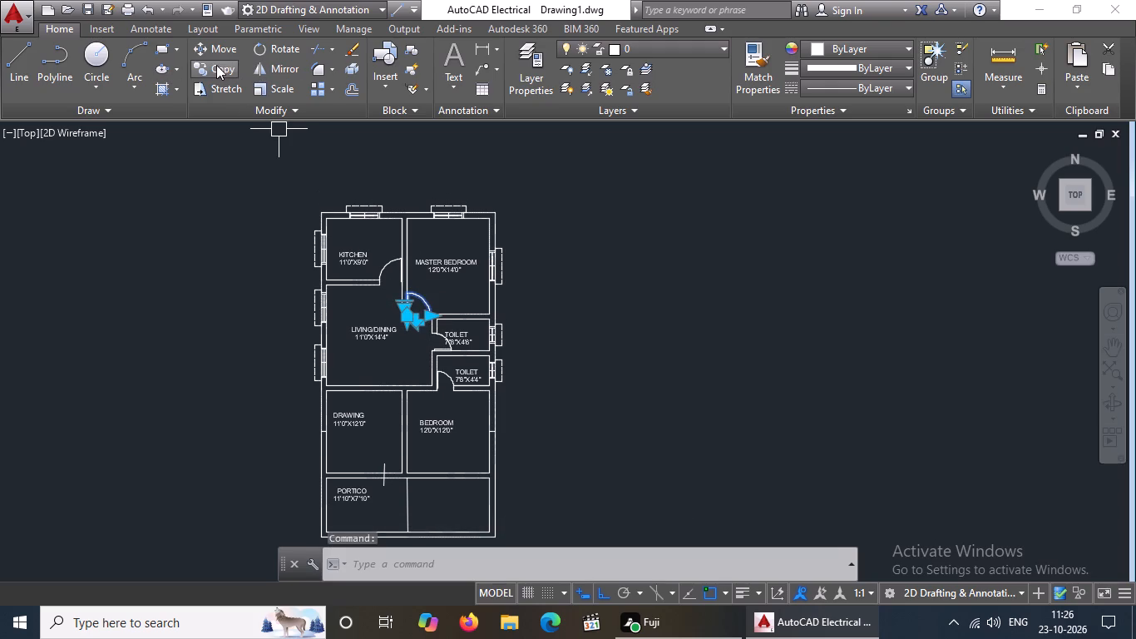
pyautogui.click(216, 65)
pyautogui.click(419, 313)
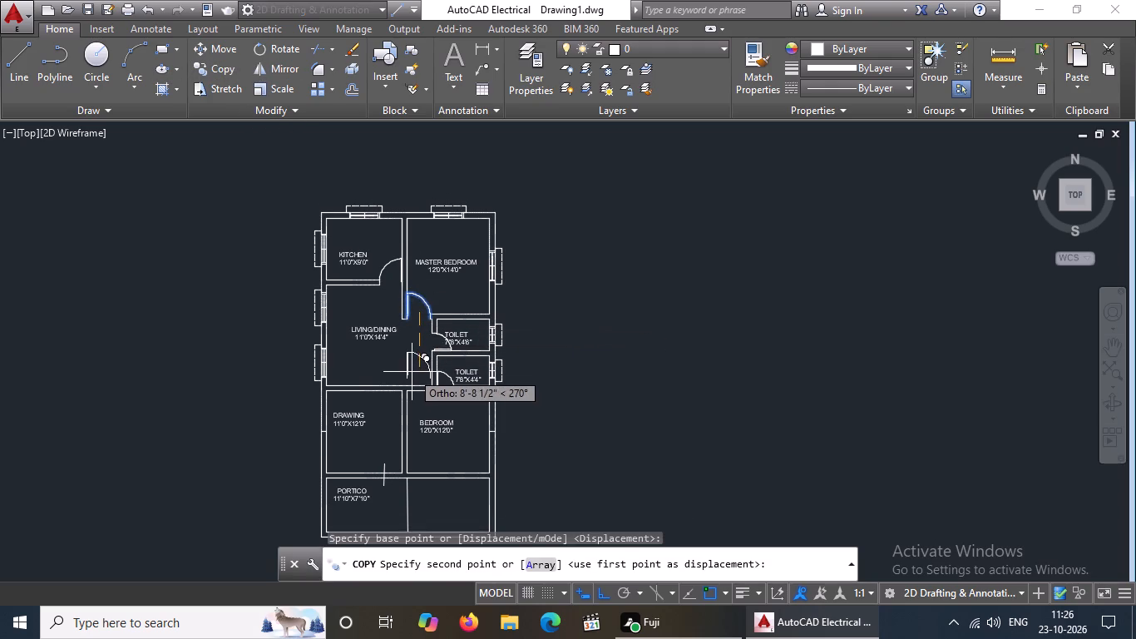
pyautogui.click(412, 372)
pyautogui.press('Escape')
# Flip the copied door vertically so that its leaf swings down into the bedroom.
pyautogui.scroll(3, 412, 372)
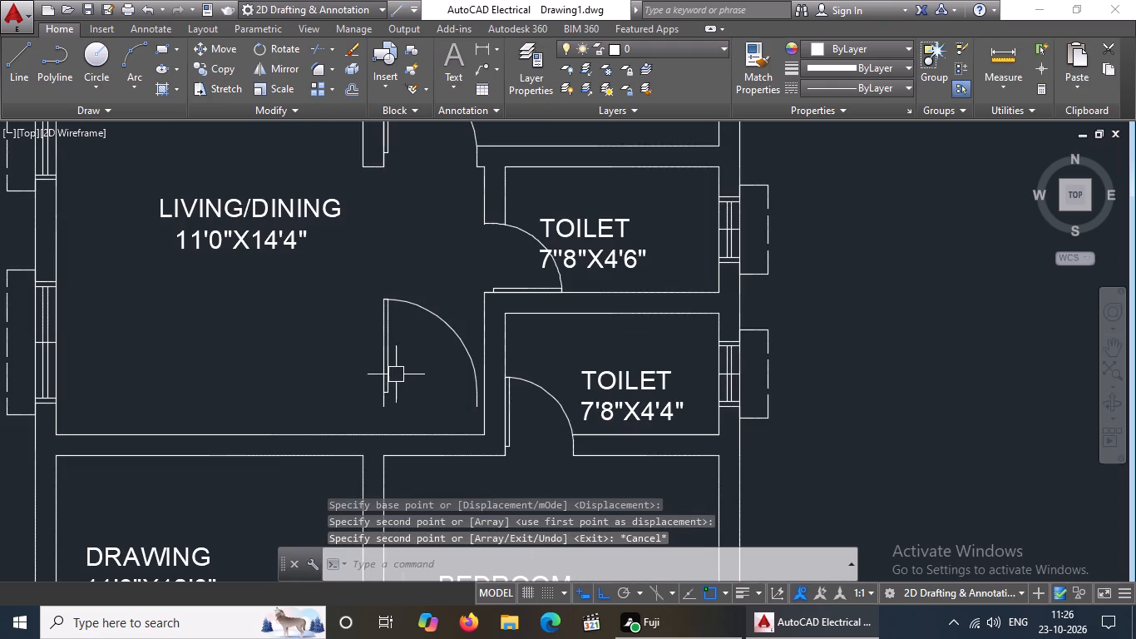
pyautogui.click(385, 373)
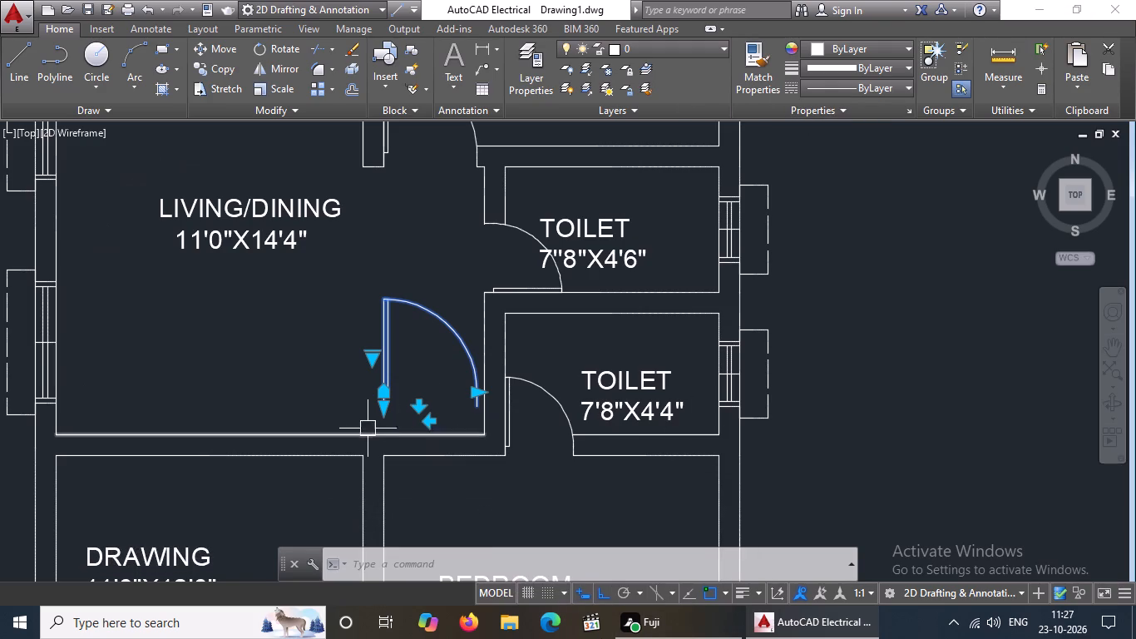
pyautogui.click(417, 405)
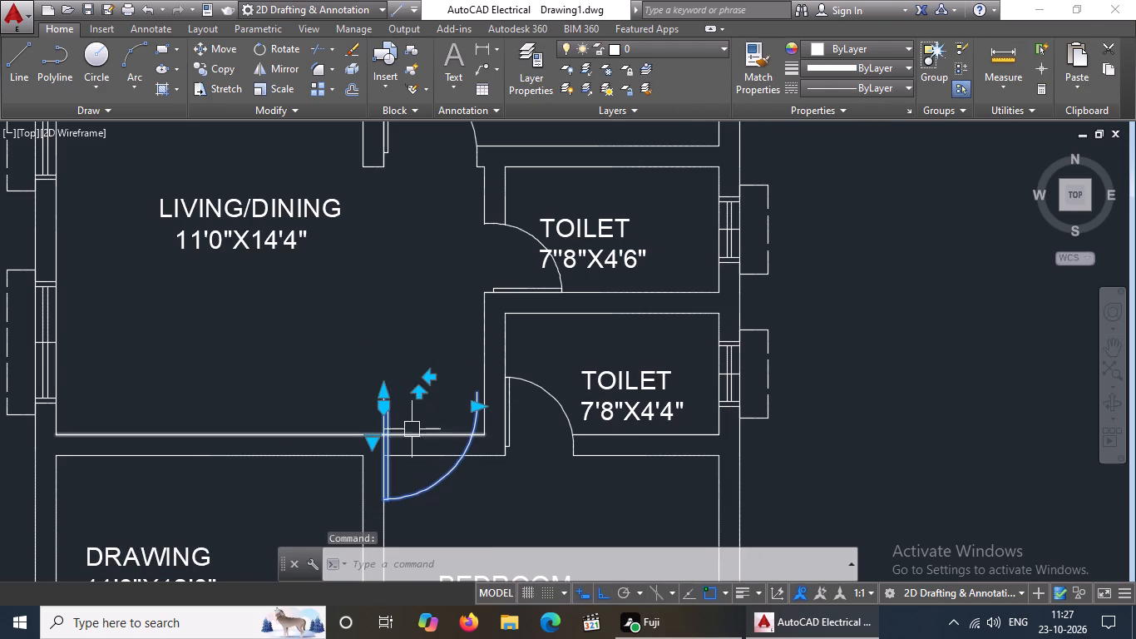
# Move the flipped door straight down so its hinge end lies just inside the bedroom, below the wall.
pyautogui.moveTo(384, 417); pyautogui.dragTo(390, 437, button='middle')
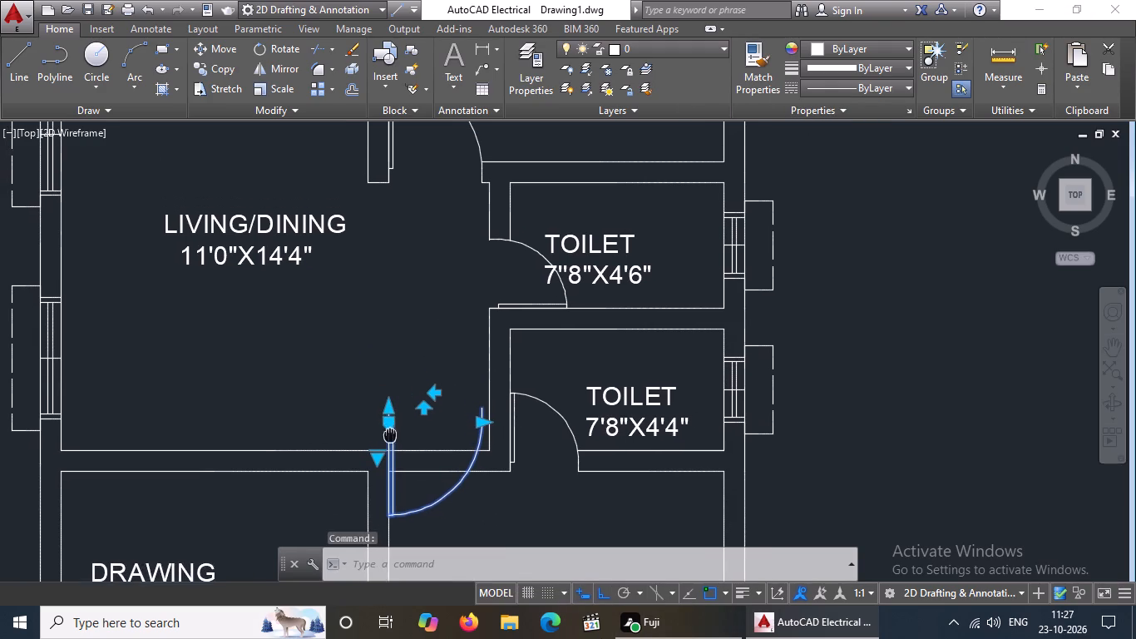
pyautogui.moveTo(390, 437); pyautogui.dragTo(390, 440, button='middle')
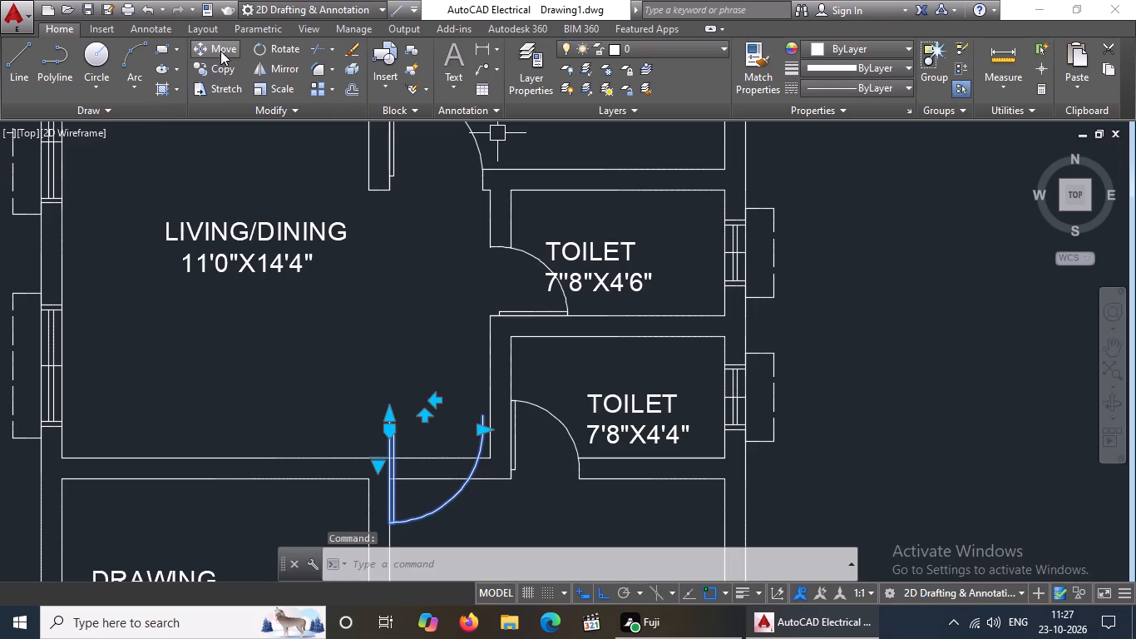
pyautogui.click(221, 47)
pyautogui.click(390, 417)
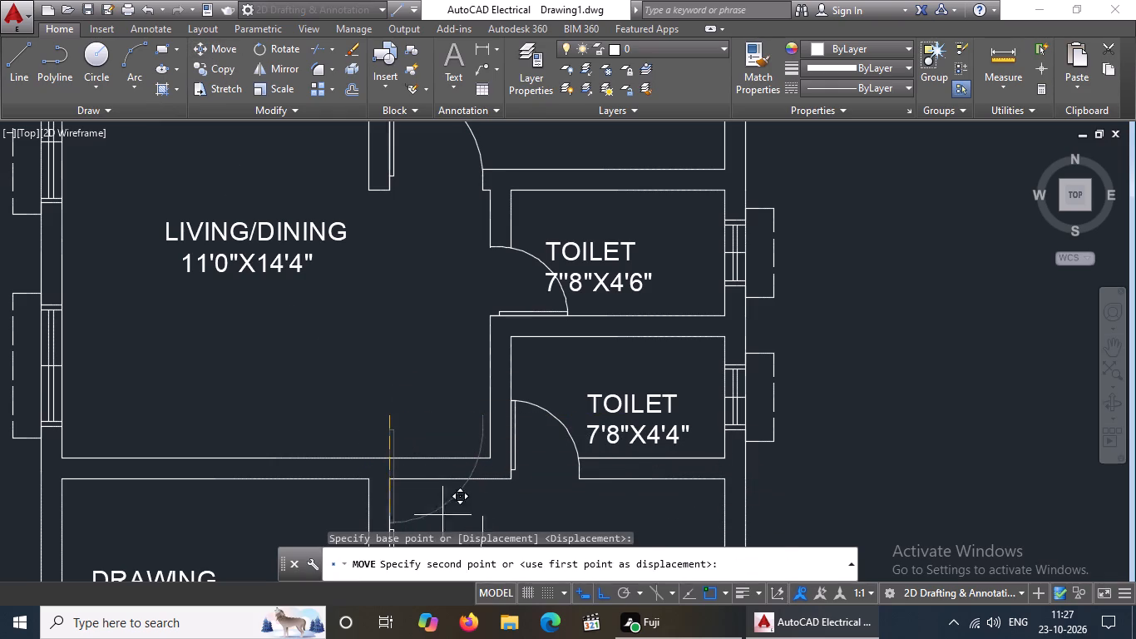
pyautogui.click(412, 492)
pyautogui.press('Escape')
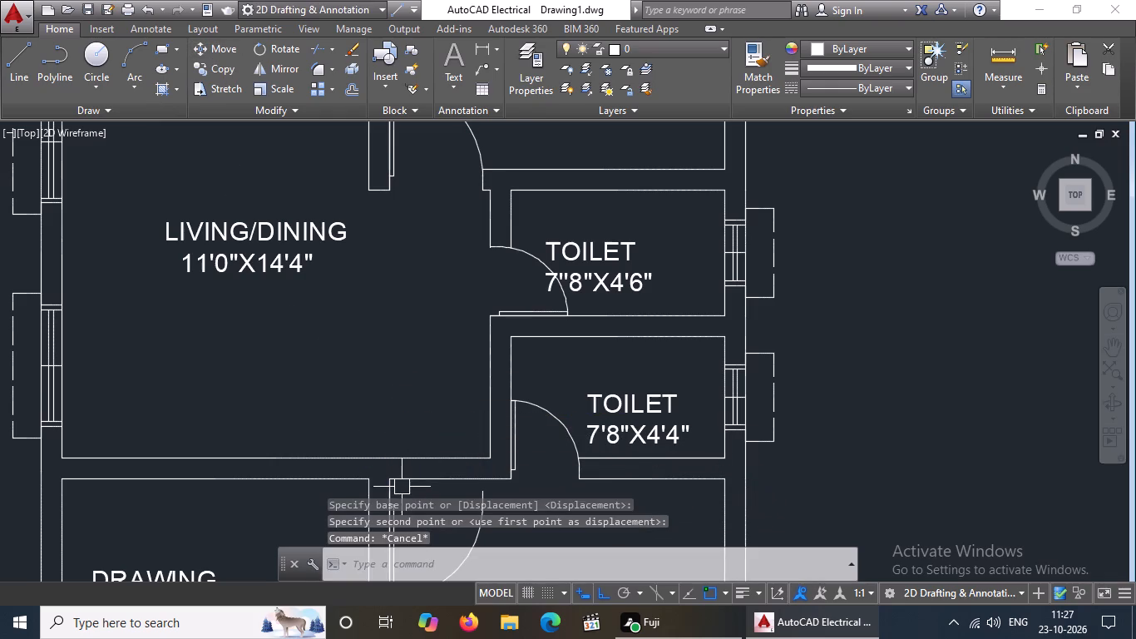
# Extend the bedroom wall line beside the drawing room up to the living/dining room's lower wall line.
pyautogui.write('EX')
pyautogui.press('space')
pyautogui.press('space')
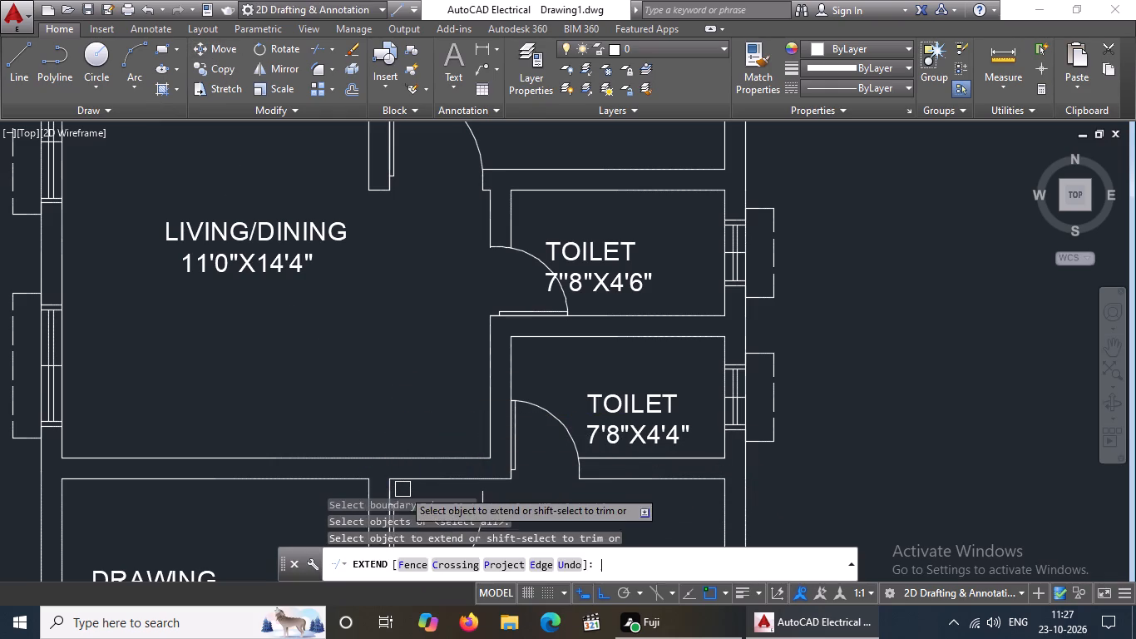
pyautogui.scroll(3, 401, 494)
pyautogui.click(348, 453)
pyautogui.scroll(-2, 399, 438)
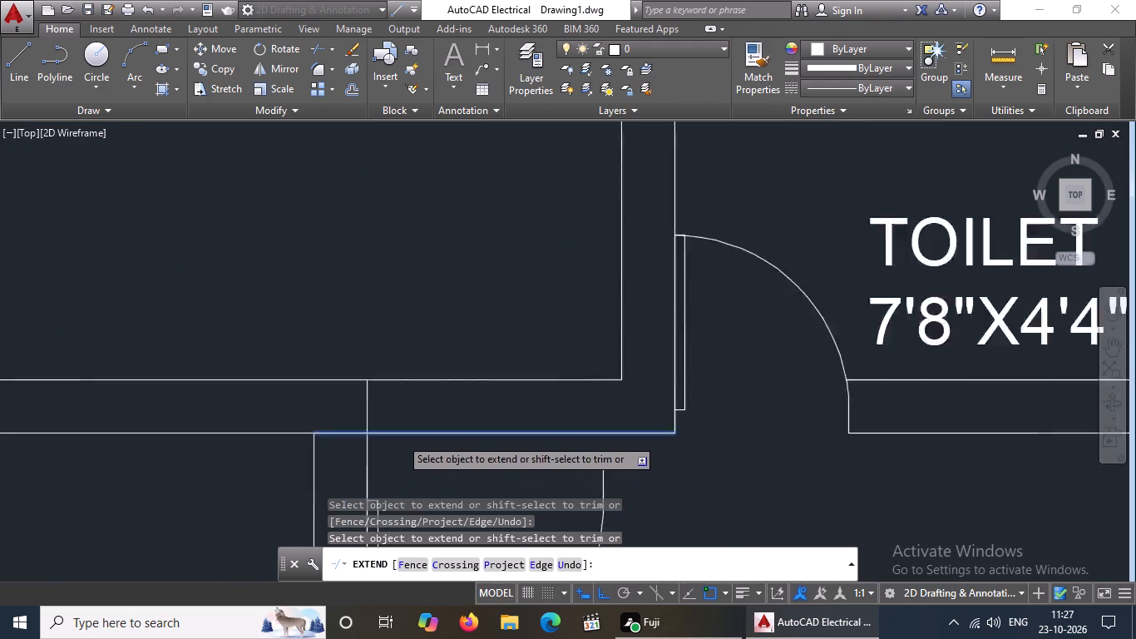
pyautogui.scroll(-1, 402, 438)
pyautogui.press('Escape')
# Move the bedroom door up so its hinge end meets the extended line at the living/dining room's lower wall line.
pyautogui.click(389, 479)
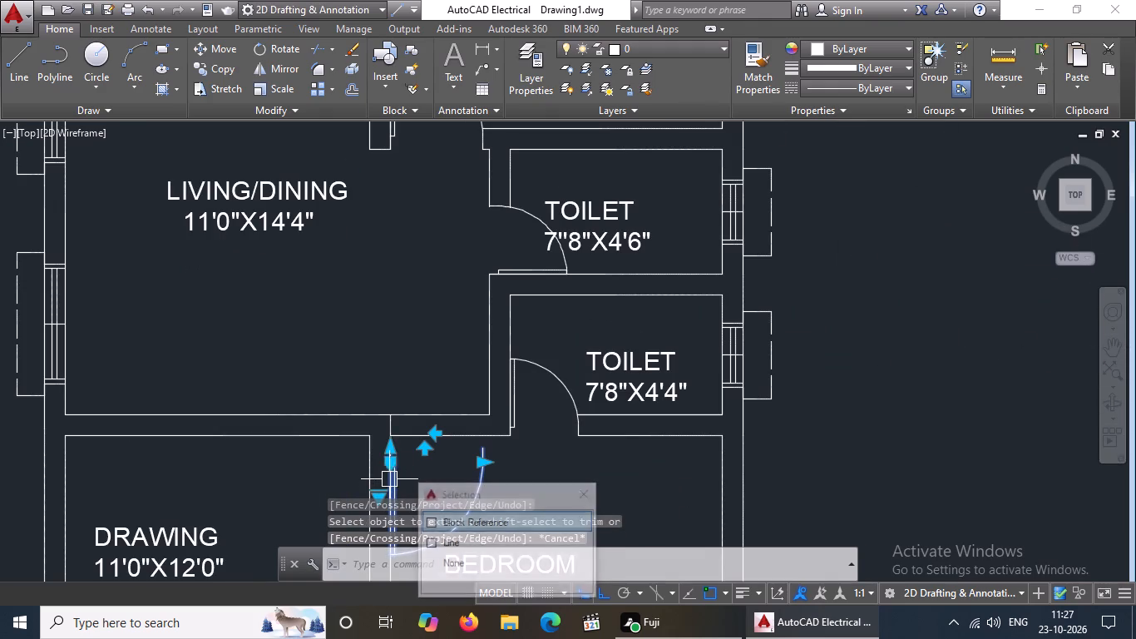
pyautogui.click(211, 51)
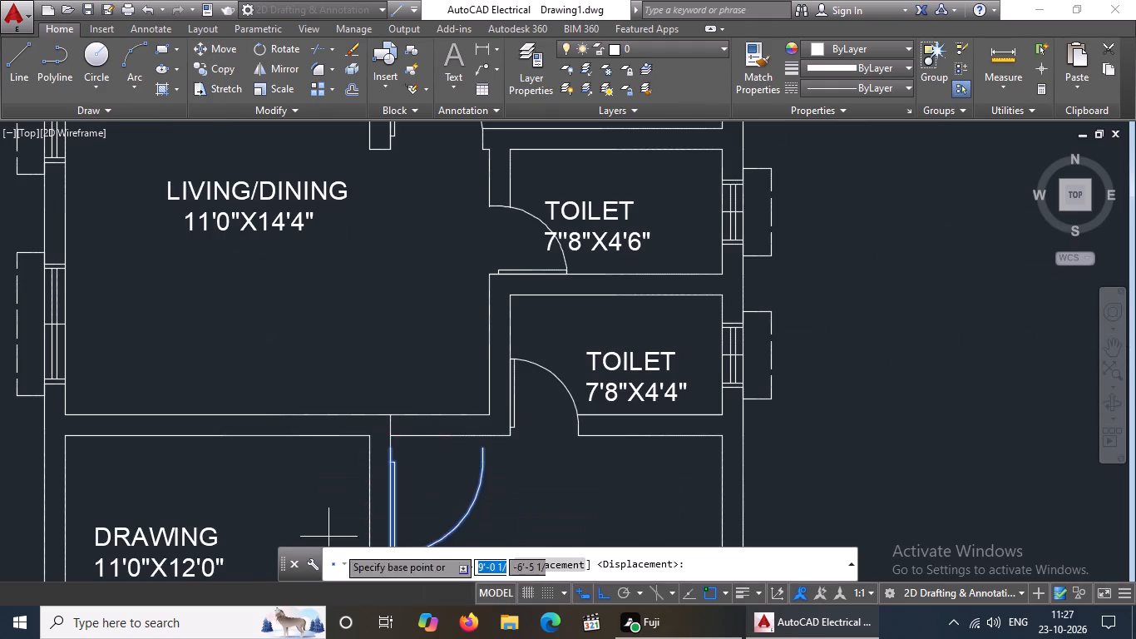
pyautogui.click(390, 452)
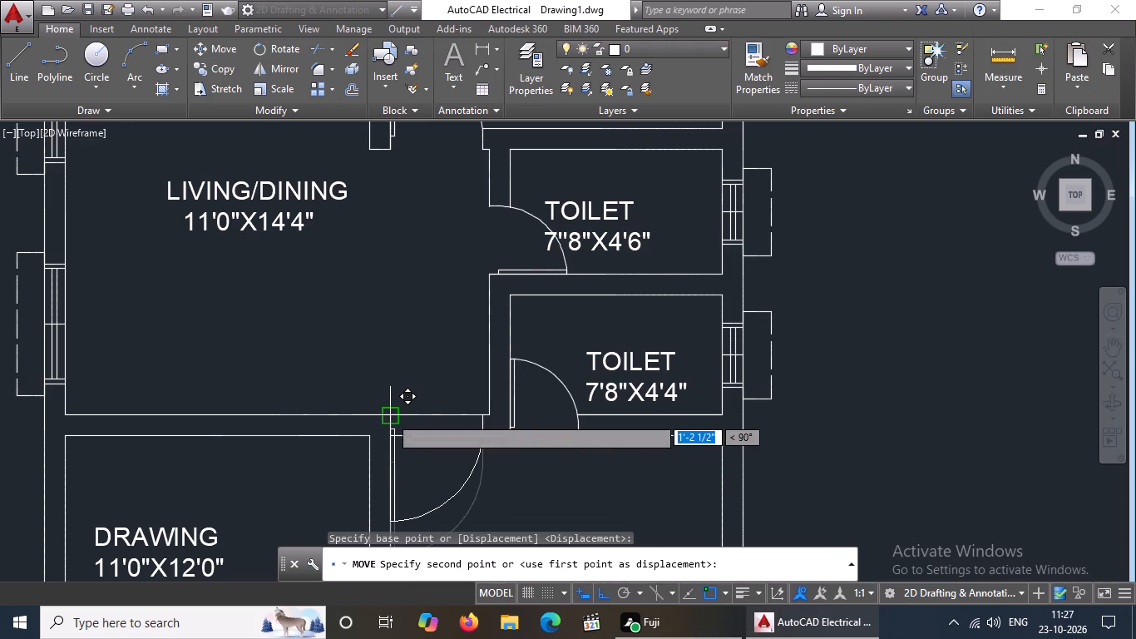
pyautogui.click(389, 416)
pyautogui.scroll(-3, 419, 392)
pyautogui.press('Escape')
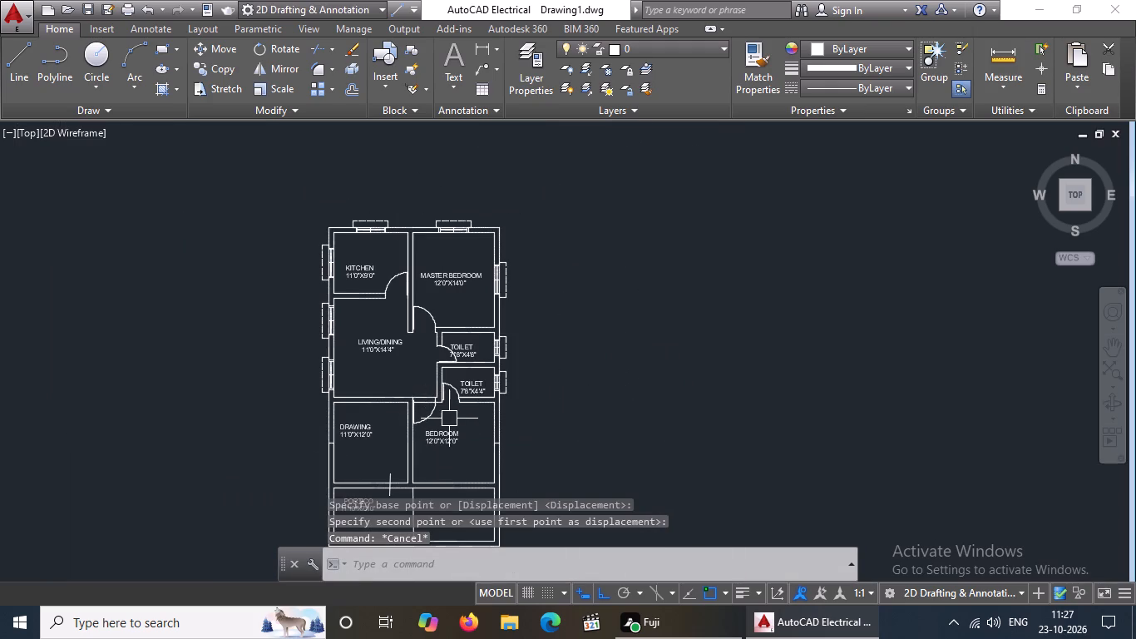
# Trim both wall lines across the new bedroom door opening between the hinge side and the swing arc.
pyautogui.write('TR')
pyautogui.press('space')
pyautogui.press('space')
pyautogui.scroll(3, 423, 402)
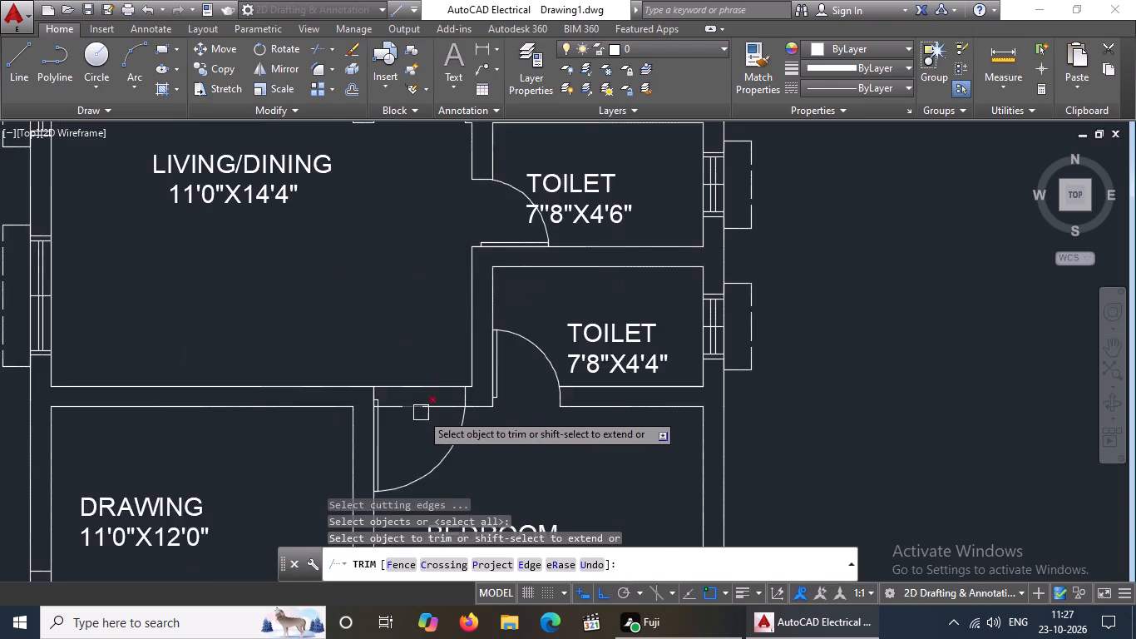
pyautogui.scroll(3, 421, 417)
pyautogui.click(254, 378)
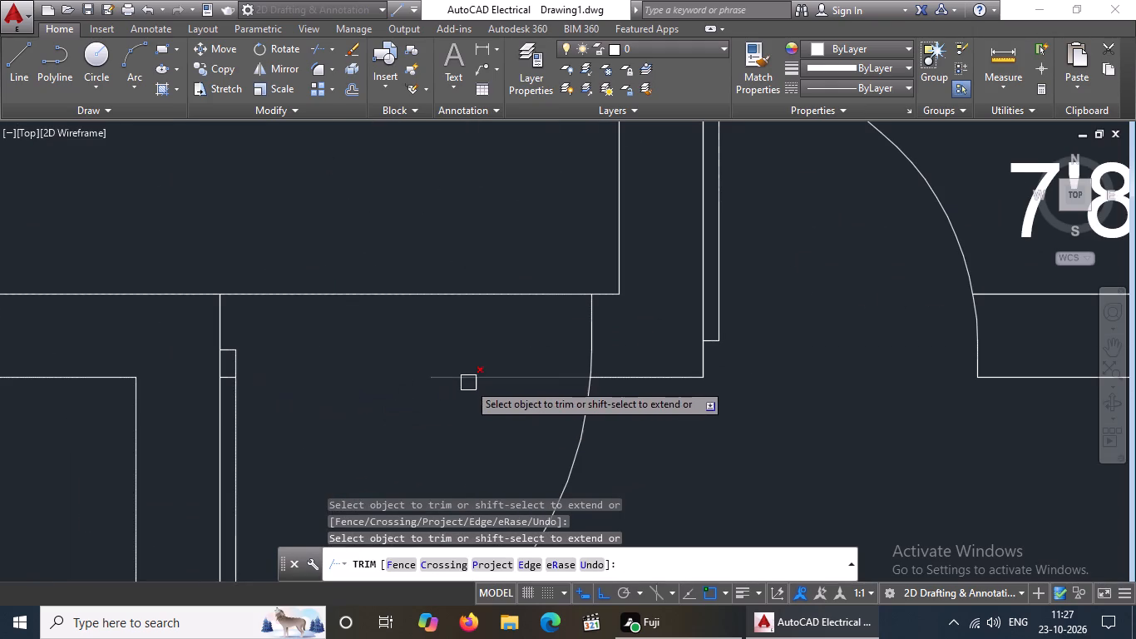
pyautogui.click(507, 373)
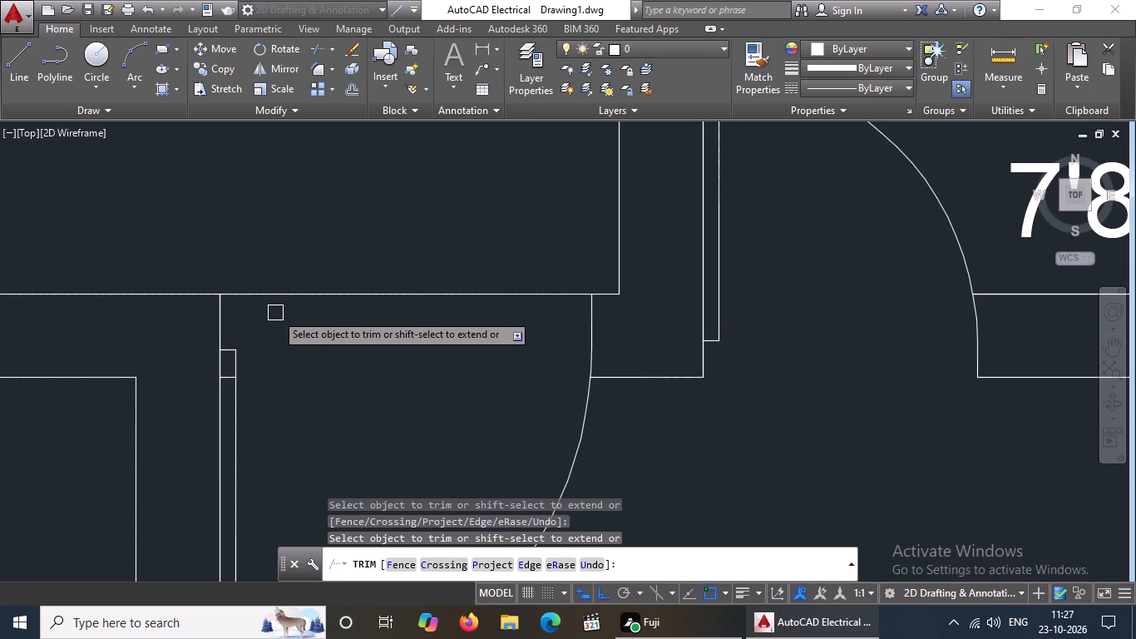
pyautogui.scroll(3, 190, 363)
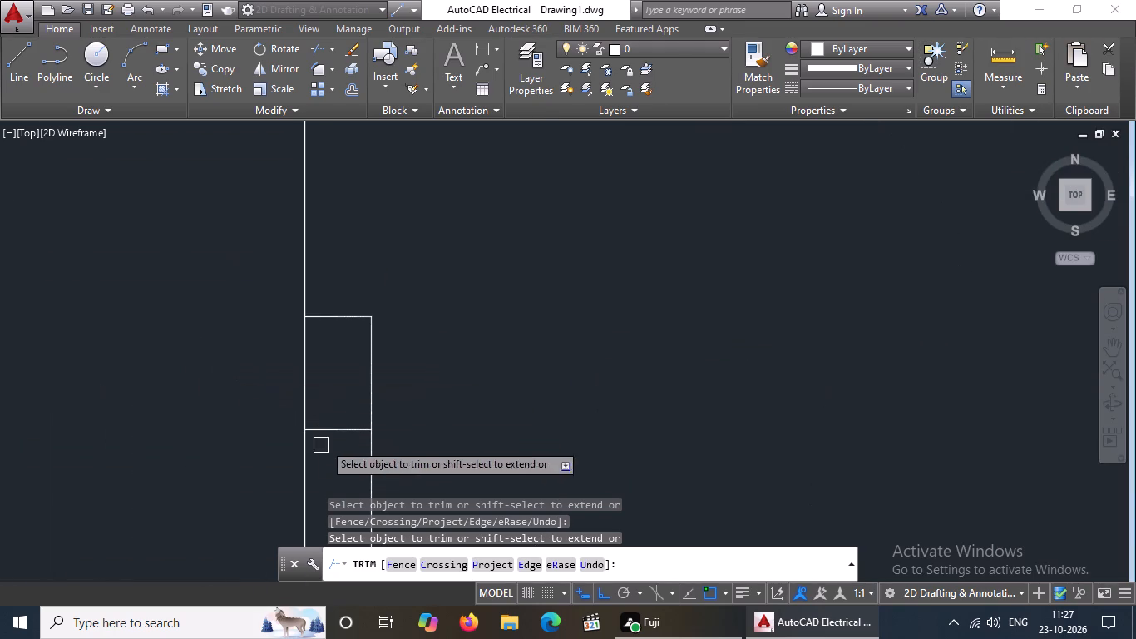
pyautogui.click(328, 432)
pyautogui.scroll(-4, 442, 295)
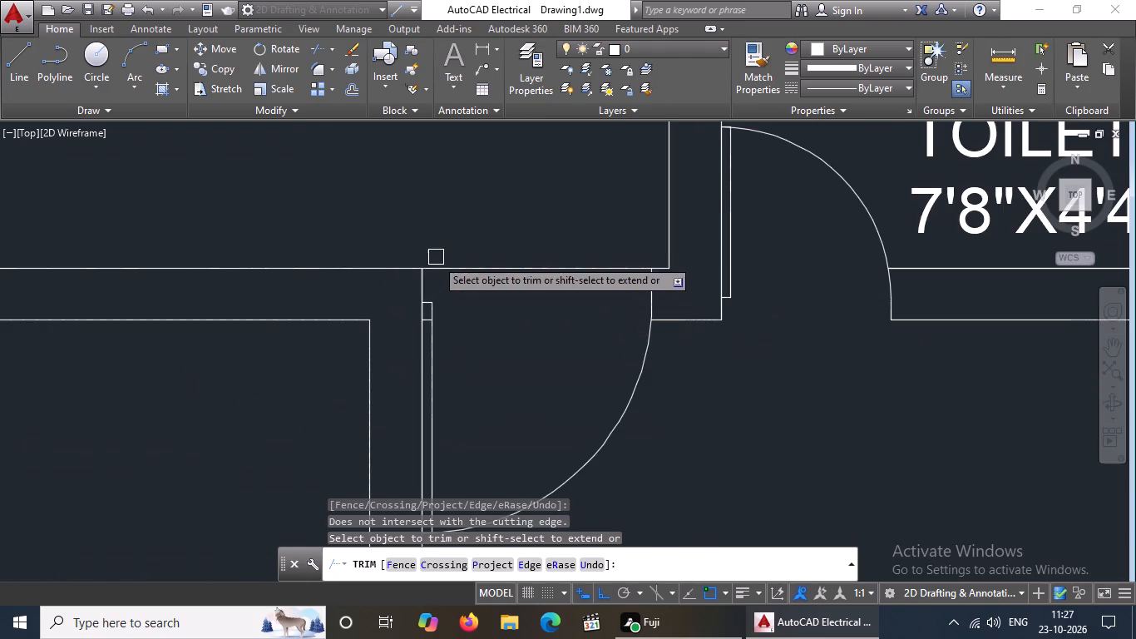
pyautogui.moveTo(437, 265); pyautogui.dragTo(468, 269)
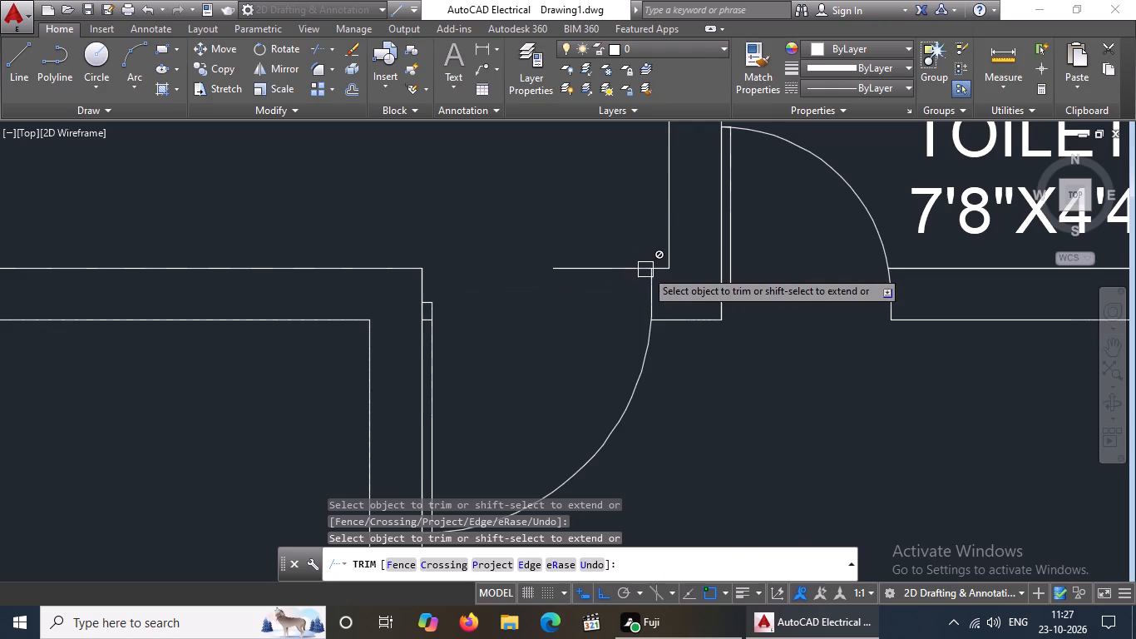
pyautogui.scroll(3, 639, 271)
pyautogui.click(663, 260)
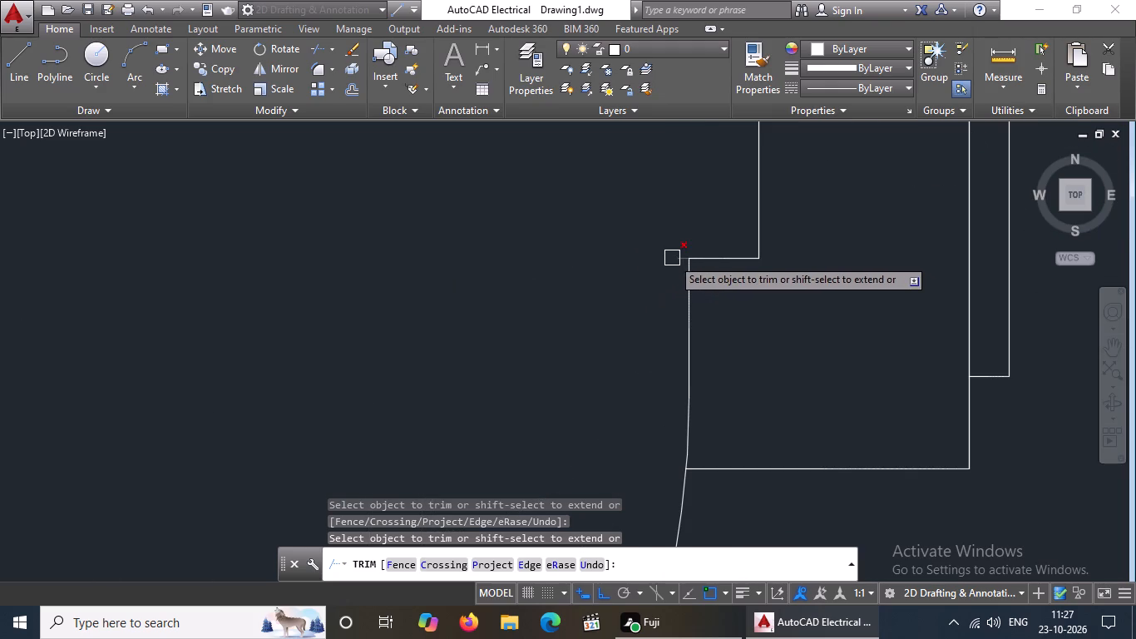
# Trim the last wall stub beside the bedroom door's swing arc and erase the leftover line fragment inside its hinge end.
pyautogui.click(674, 256)
pyautogui.scroll(-6, 432, 318)
pyautogui.scroll(1, 404, 351)
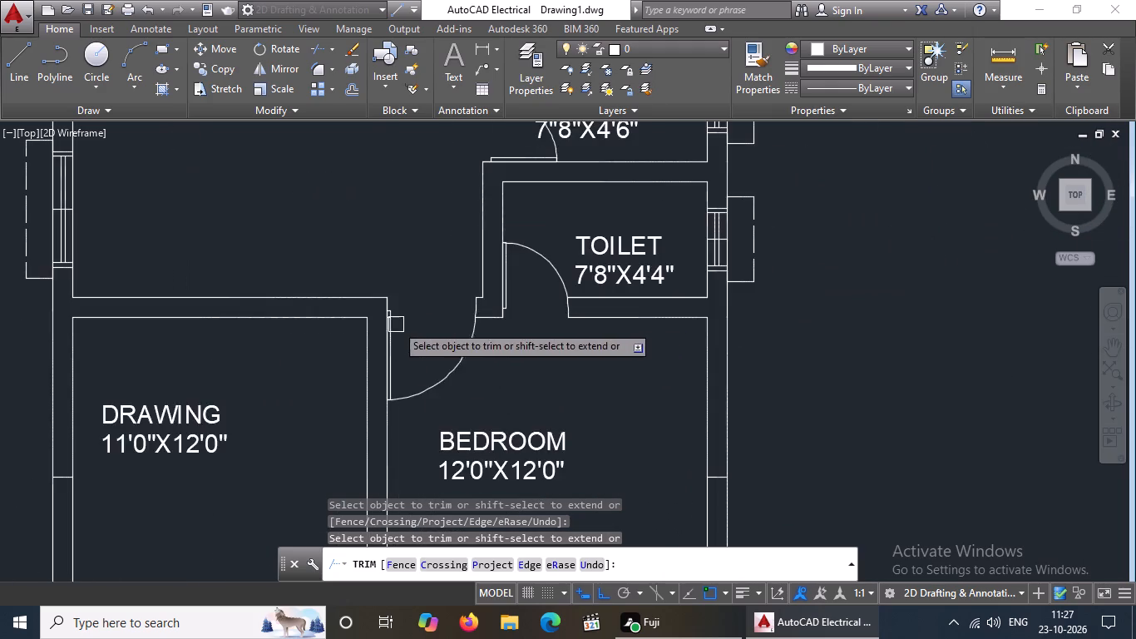
pyautogui.scroll(4, 393, 310)
pyautogui.press('Escape')
pyautogui.click(358, 358)
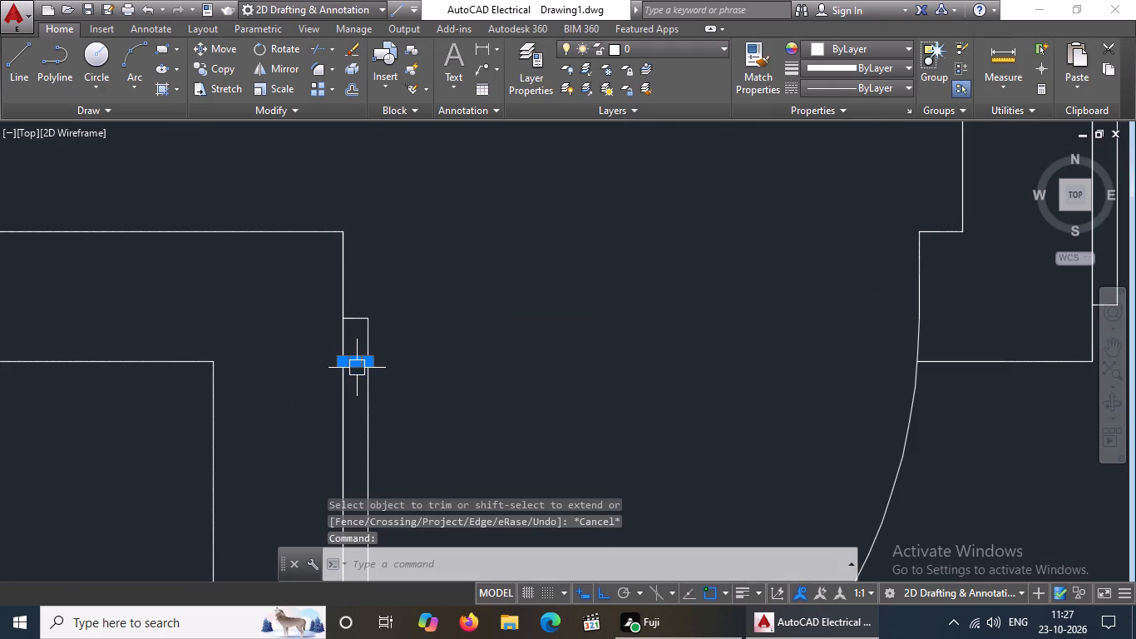
pyautogui.press('Delete')
pyautogui.scroll(-3, 323, 379)
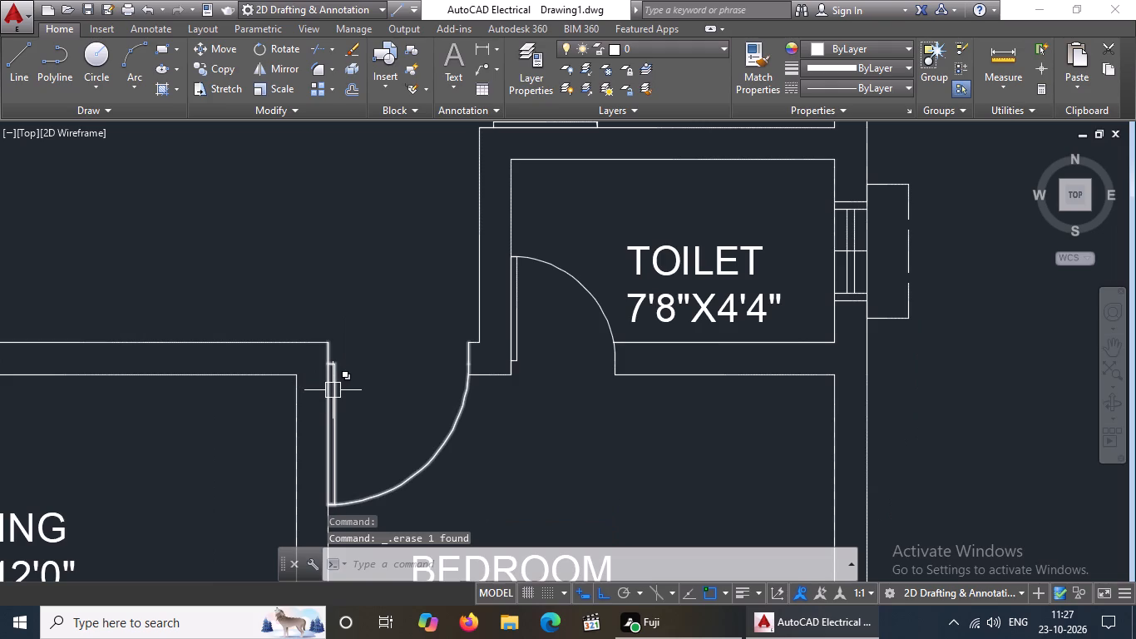
# Copy the bedroom door straight down into the lower part of the bedroom, beside the drawing room wall.
pyautogui.scroll(-1, 335, 391)
pyautogui.moveTo(337, 398); pyautogui.dragTo(335, 386, button='middle')
pyautogui.moveTo(363, 342); pyautogui.dragTo(317, 275, button='middle')
pyautogui.moveTo(354, 399); pyautogui.dragTo(348, 349, button='middle')
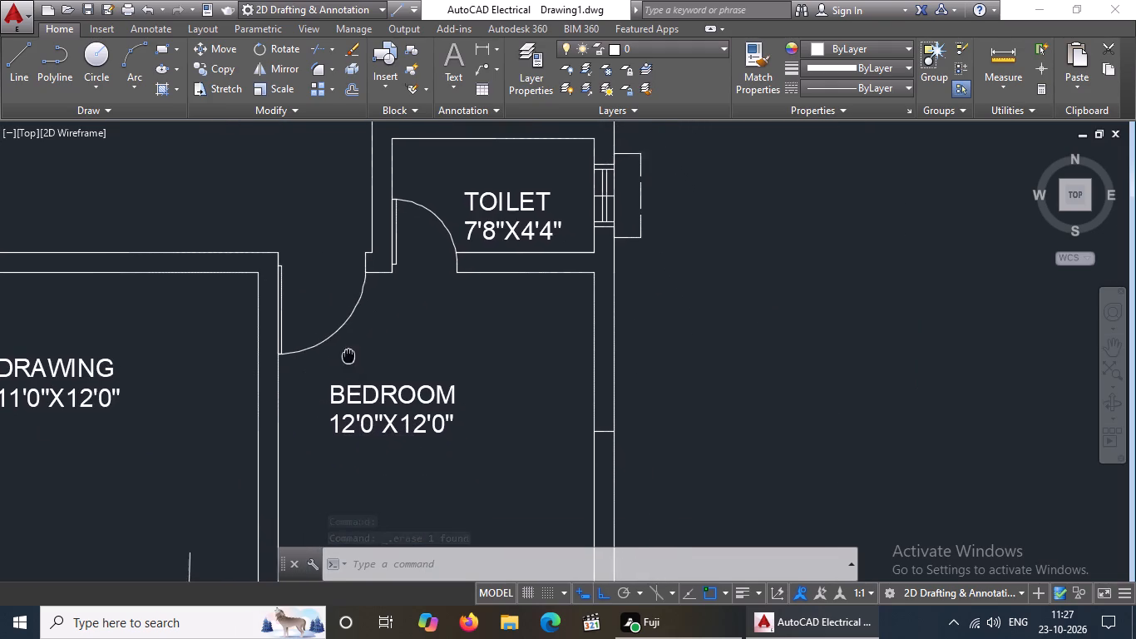
pyautogui.moveTo(348, 349); pyautogui.dragTo(348, 313, button='middle')
pyautogui.scroll(-1, 355, 331)
pyautogui.moveTo(374, 400); pyautogui.dragTo(375, 510, button='middle')
pyautogui.moveTo(338, 474); pyautogui.dragTo(333, 443, button='middle')
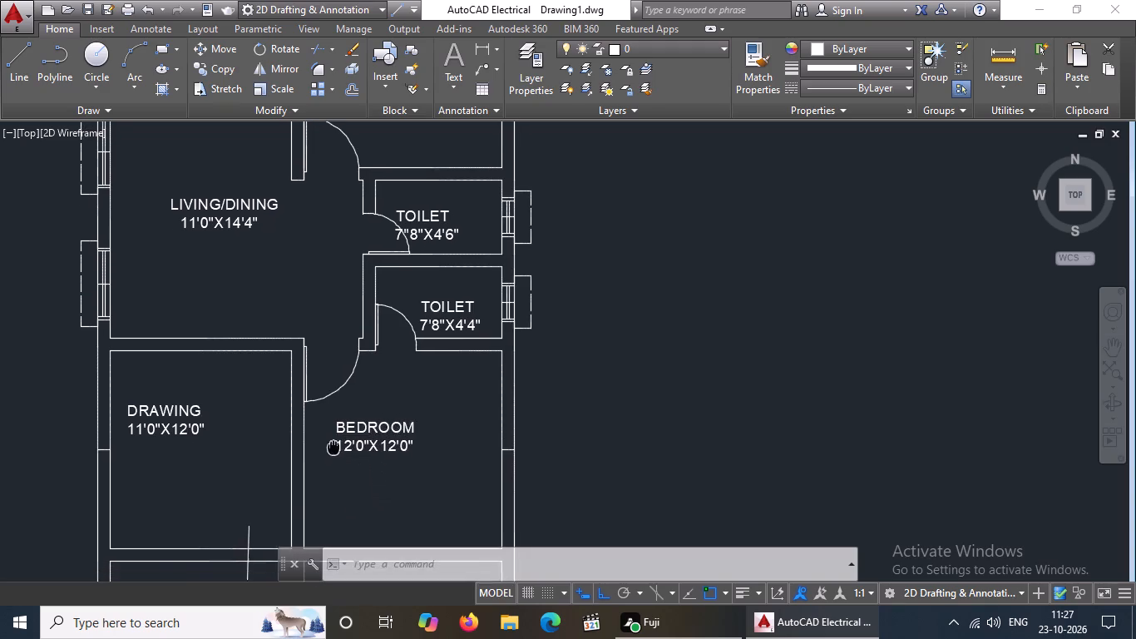
pyautogui.moveTo(333, 443); pyautogui.dragTo(333, 419, button='middle')
pyautogui.moveTo(314, 441); pyautogui.dragTo(322, 380, button='middle')
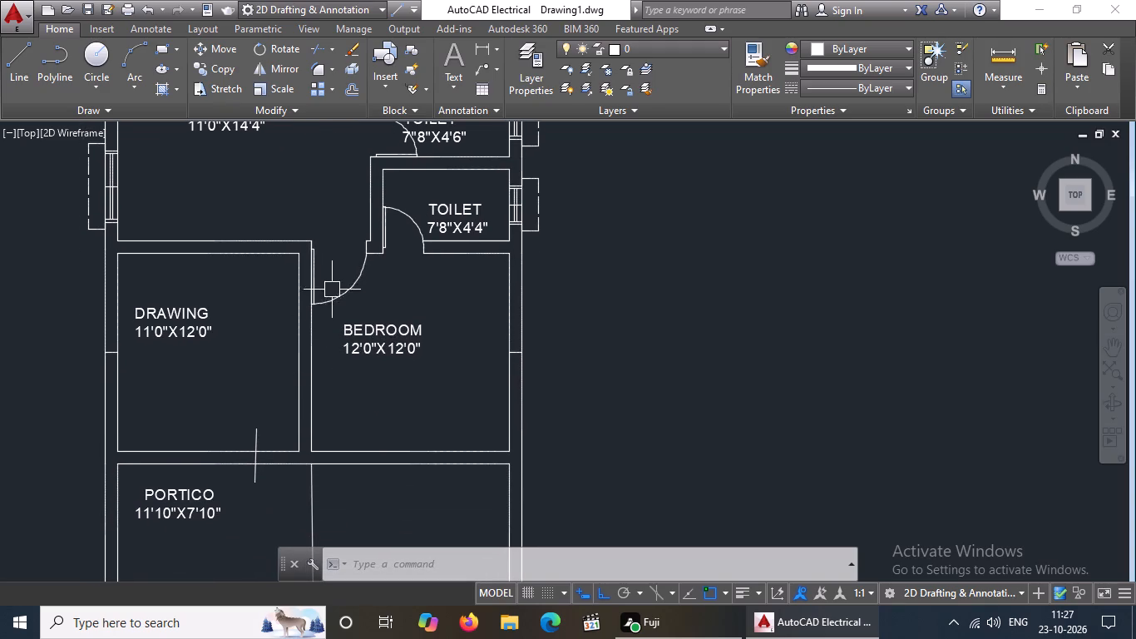
pyautogui.click(338, 300)
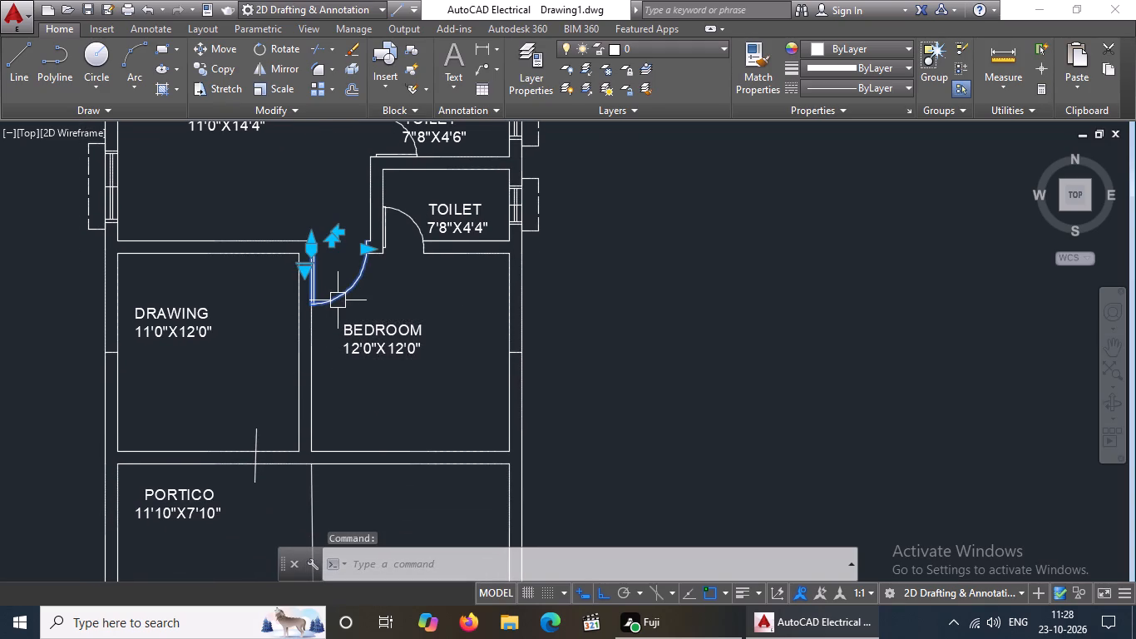
pyautogui.moveTo(209, 364); pyautogui.dragTo(266, 233, button='middle')
pyautogui.scroll(1, 229, 307)
pyautogui.moveTo(307, 294); pyautogui.dragTo(303, 287, button='middle')
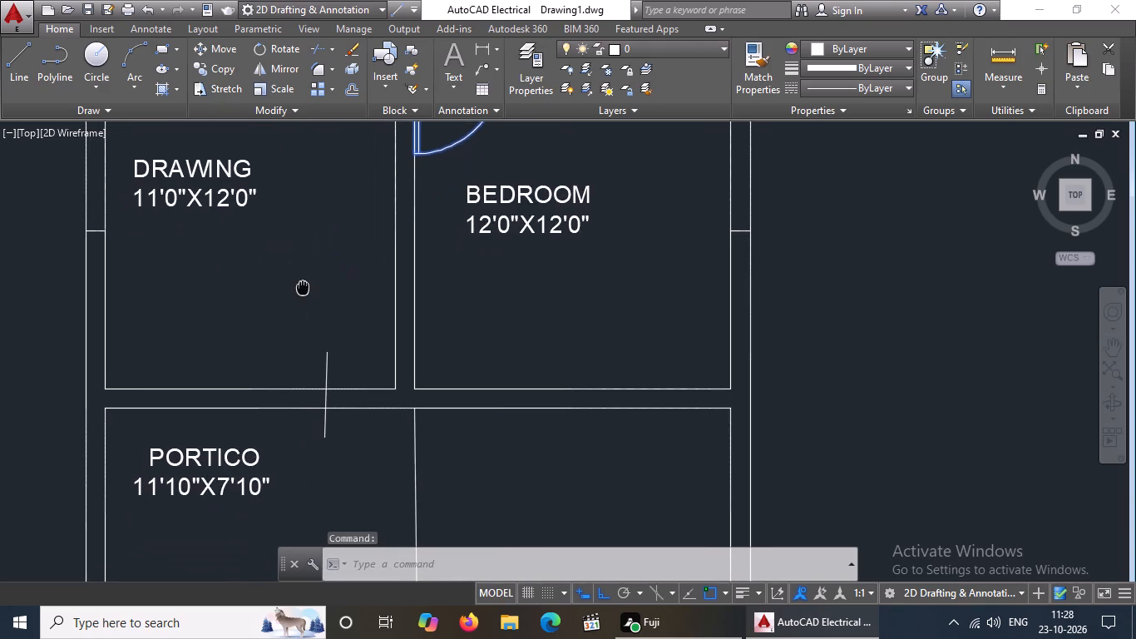
pyautogui.moveTo(303, 287); pyautogui.dragTo(298, 260, button='middle')
pyautogui.scroll(-1, 303, 257)
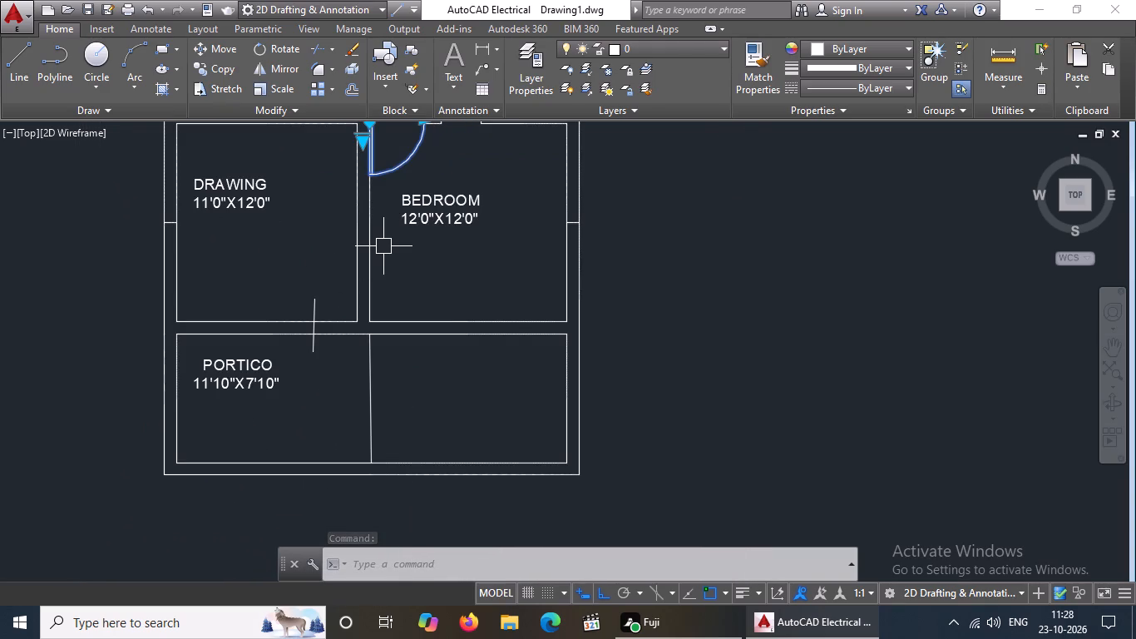
pyautogui.moveTo(383, 277); pyautogui.dragTo(383, 358, button='middle')
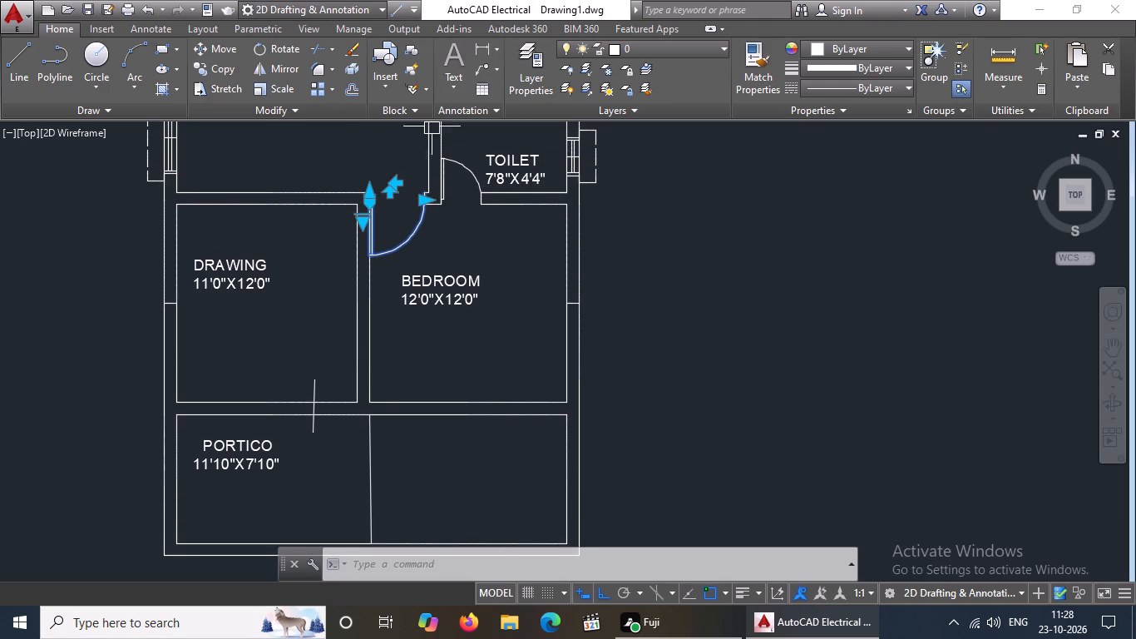
pyautogui.click(225, 70)
pyautogui.click(402, 220)
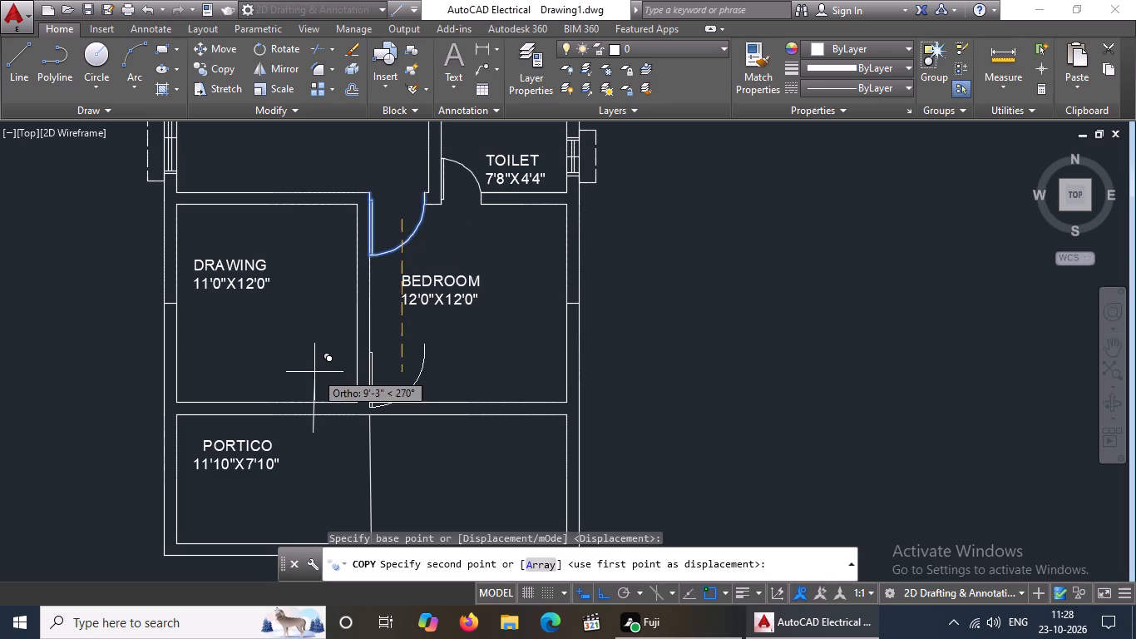
pyautogui.click(320, 356)
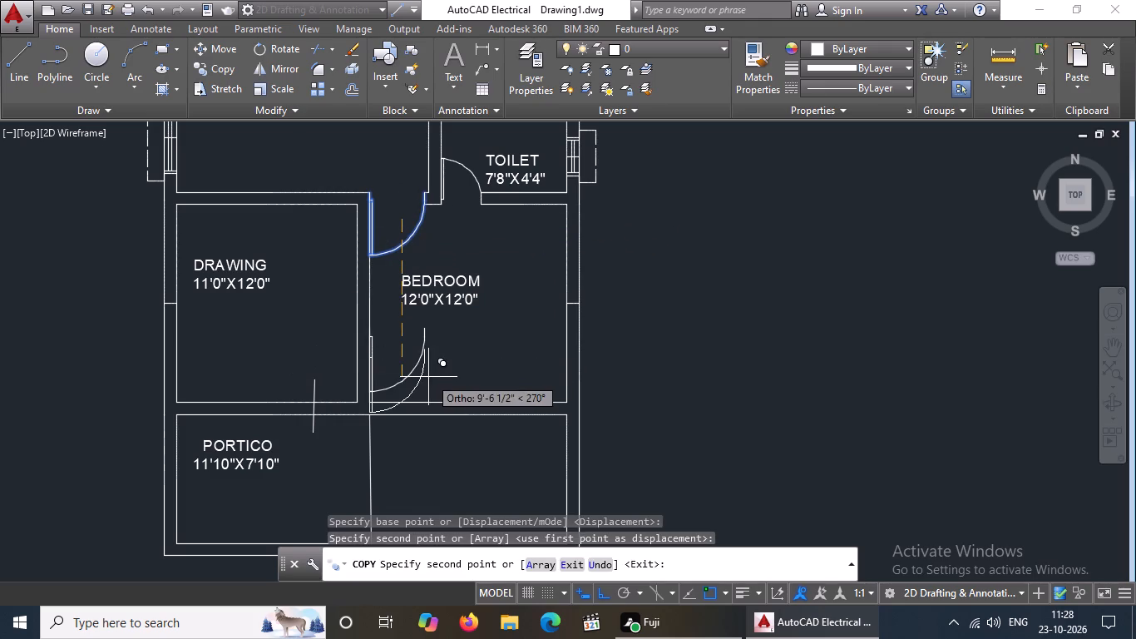
pyautogui.press('Escape')
# Flip the copied door vertically and horizontally so its swing faces up and its leaf stands on the east side.
pyautogui.click(403, 375)
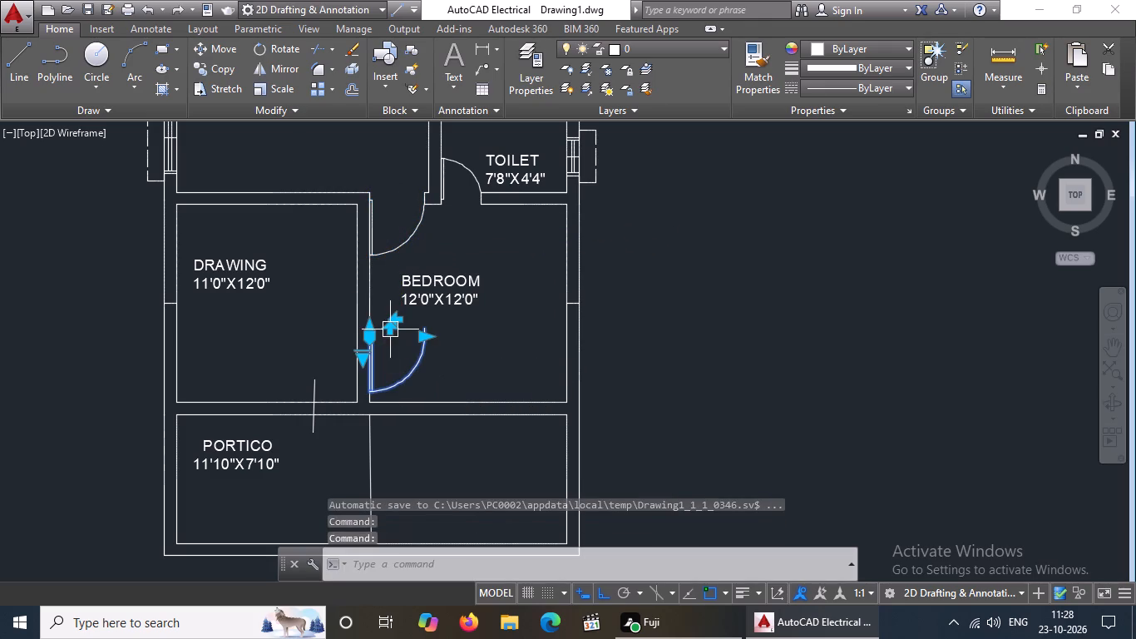
pyautogui.scroll(2, 384, 319)
pyautogui.click(394, 338)
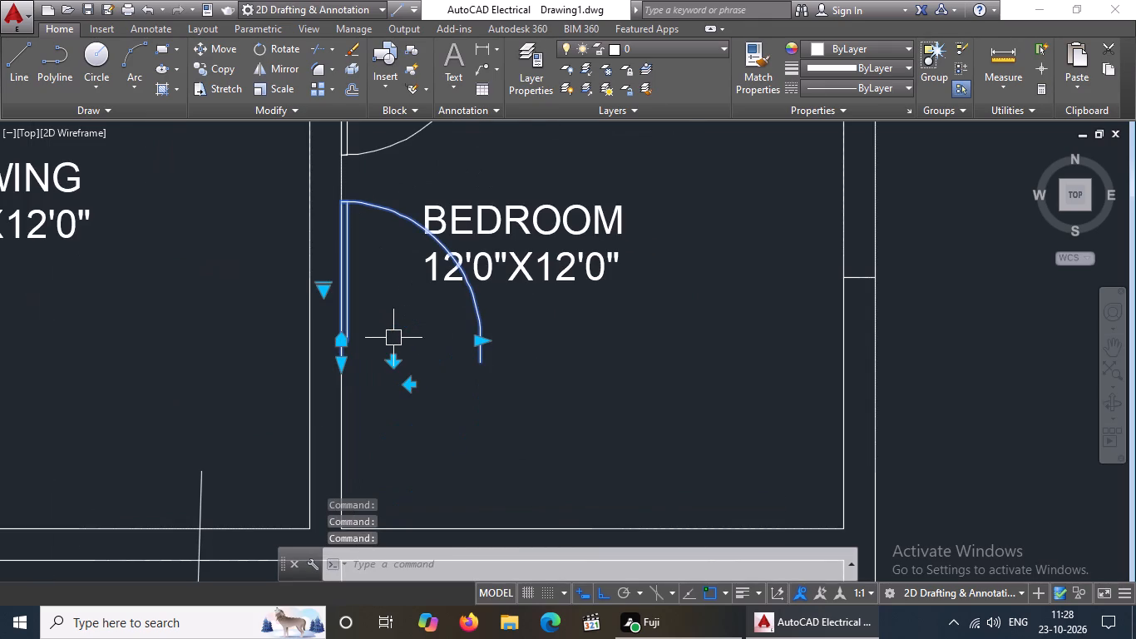
pyautogui.click(405, 385)
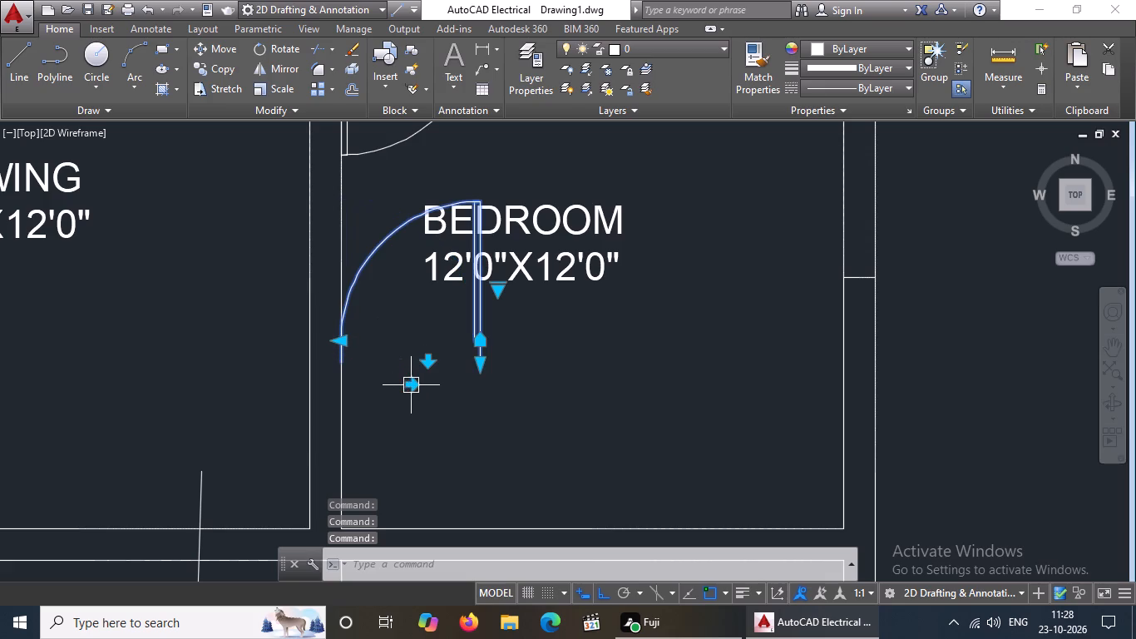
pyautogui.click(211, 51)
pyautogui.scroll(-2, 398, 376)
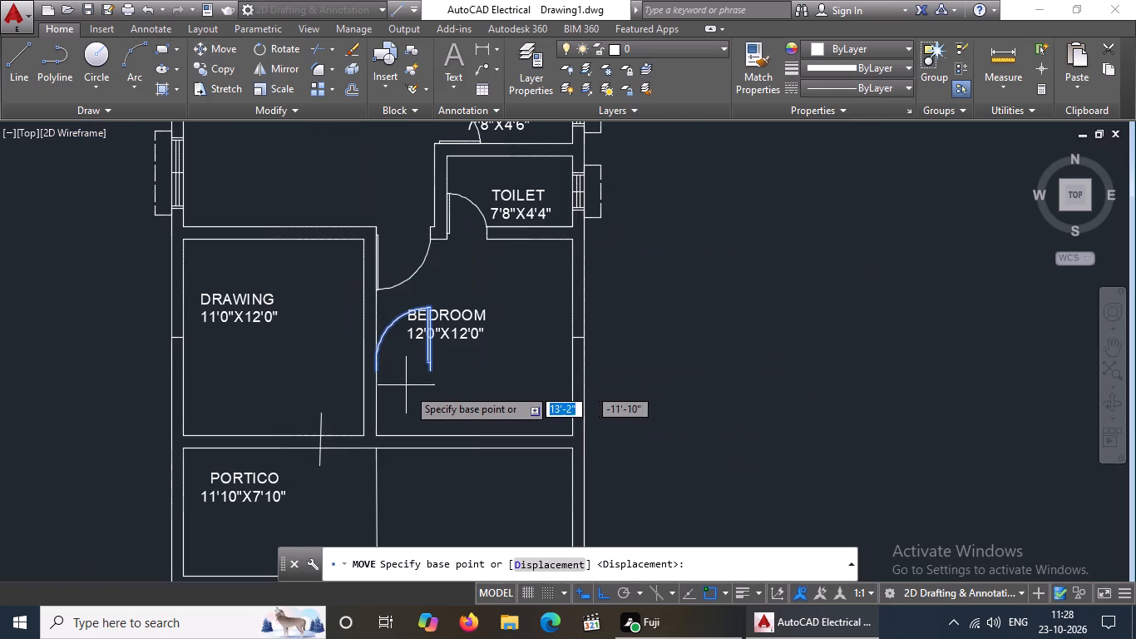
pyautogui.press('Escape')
# Extend the drawing room's east wall line down to the portico's upper wall line.
pyautogui.press('e')
pyautogui.press('x')
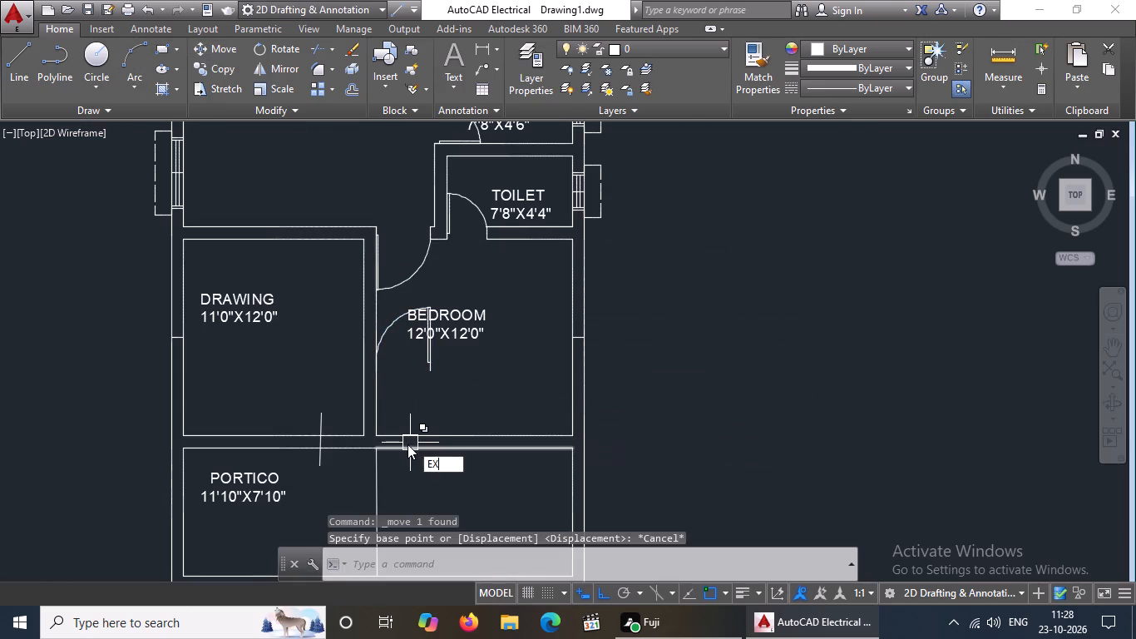
pyautogui.press('space')
pyautogui.press('space')
pyautogui.click(361, 419)
pyautogui.press('Escape')
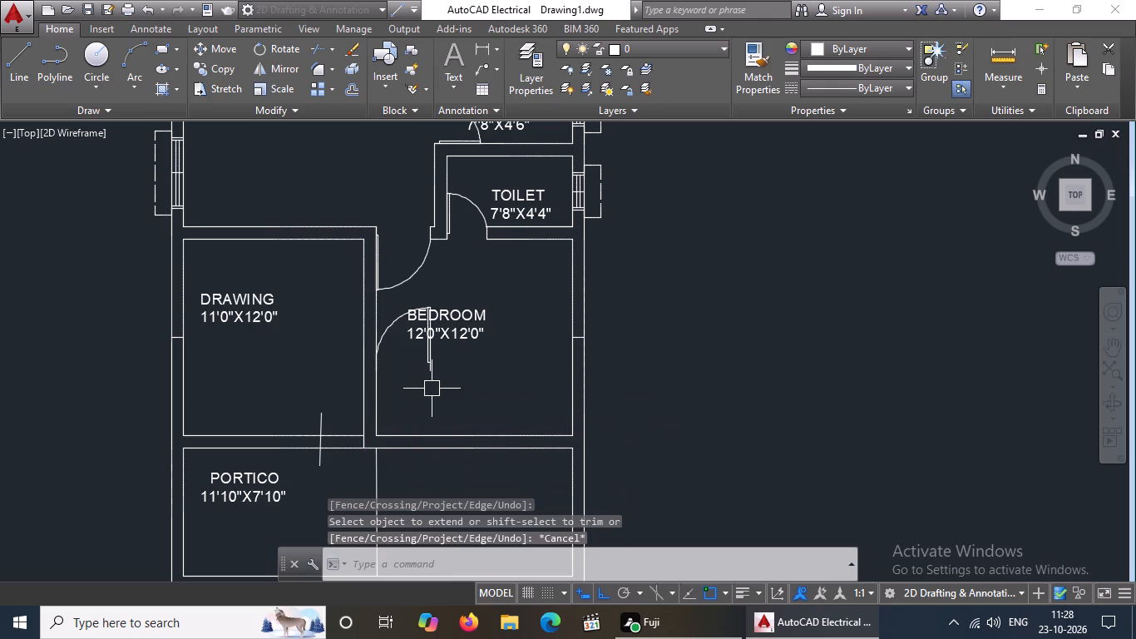
# With Ortho off, move the flipped door so its hinge end meets the extended line at the portico's upper wall line.
pyautogui.click(431, 359)
pyautogui.click(217, 42)
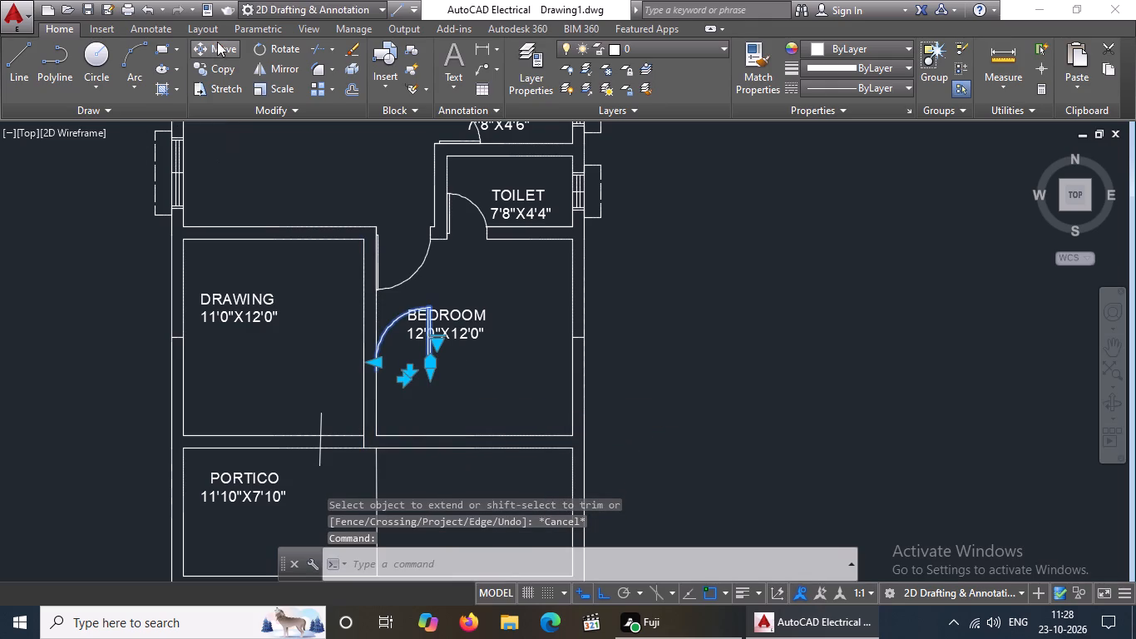
pyautogui.click(427, 373)
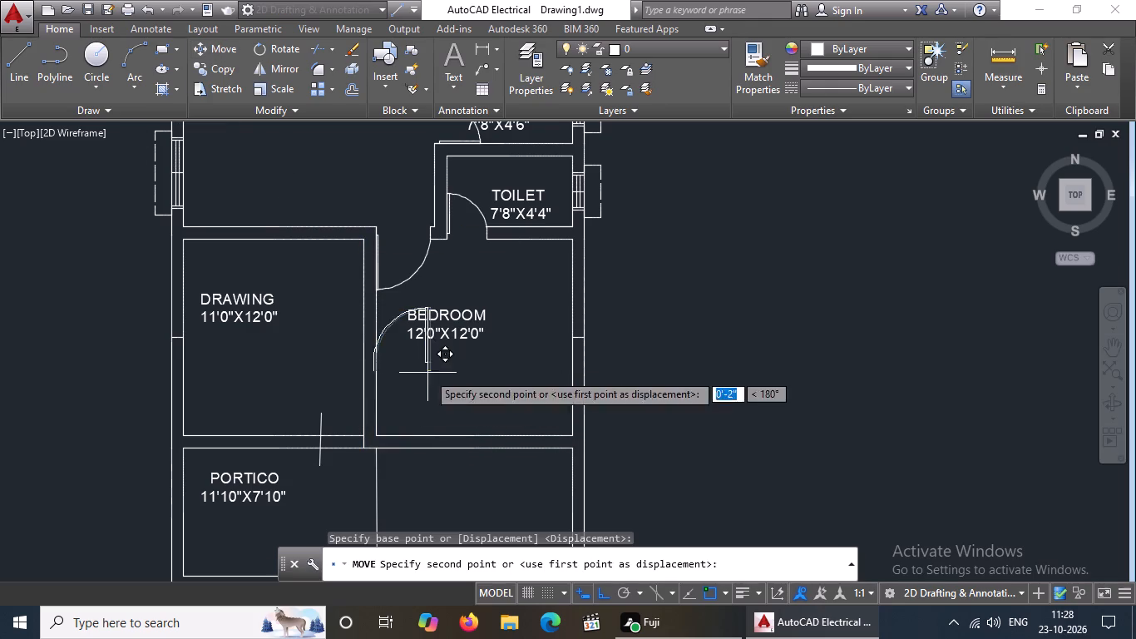
pyautogui.click(601, 586)
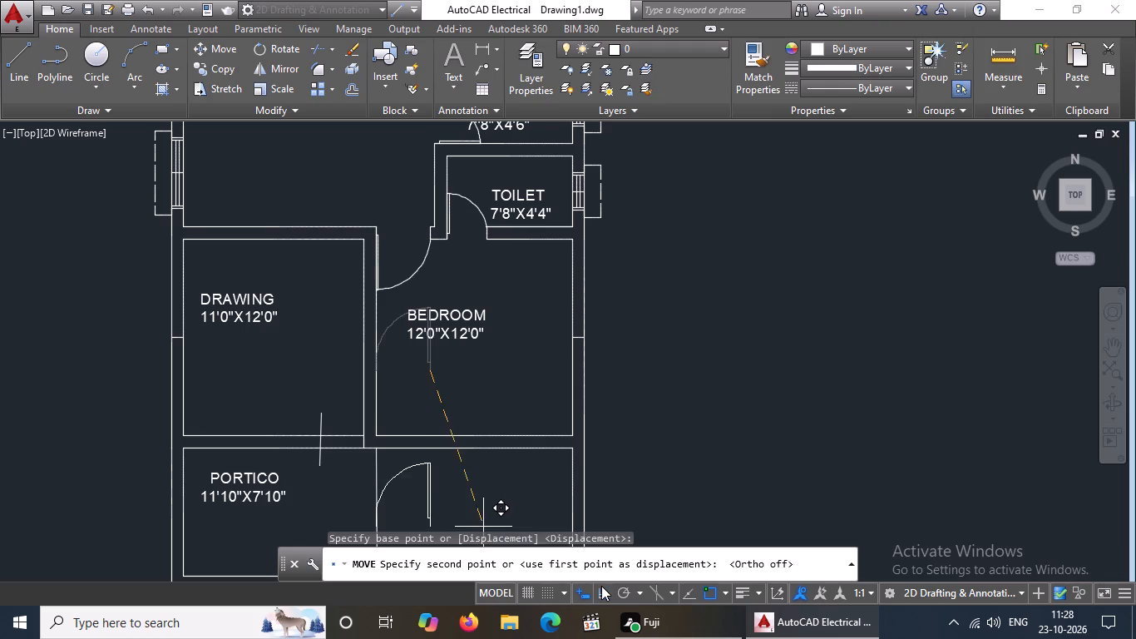
pyautogui.click(363, 447)
pyautogui.scroll(2, 314, 472)
pyautogui.press('Escape')
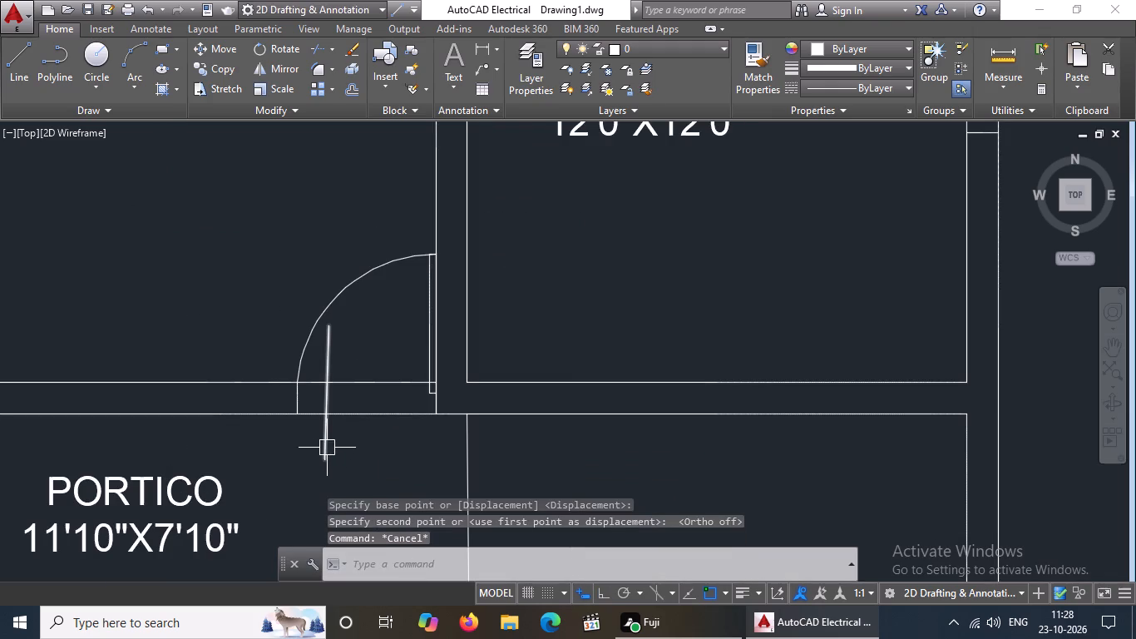
# Erase the slanted opening marker line crossing the wall between the drawing room and the portico.
pyautogui.click(327, 448)
pyautogui.press('Delete')
pyautogui.press('Escape')
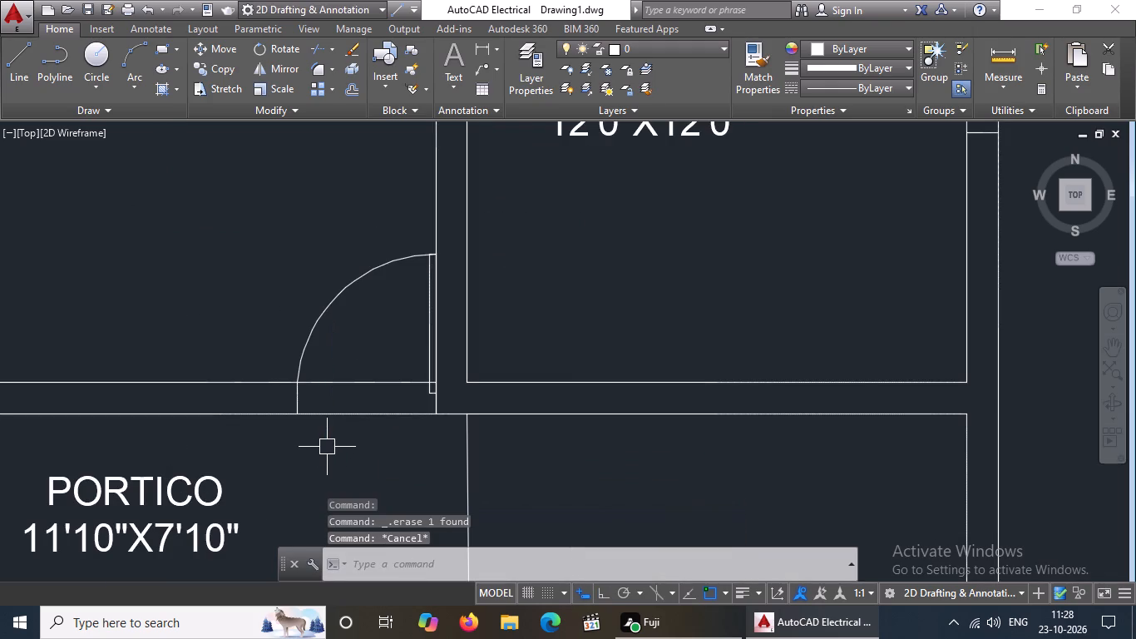
# Trim both wall lines between the drawing room and portico across the new door opening.
pyautogui.write('TR')
pyautogui.press('Return')
pyautogui.press('Return')
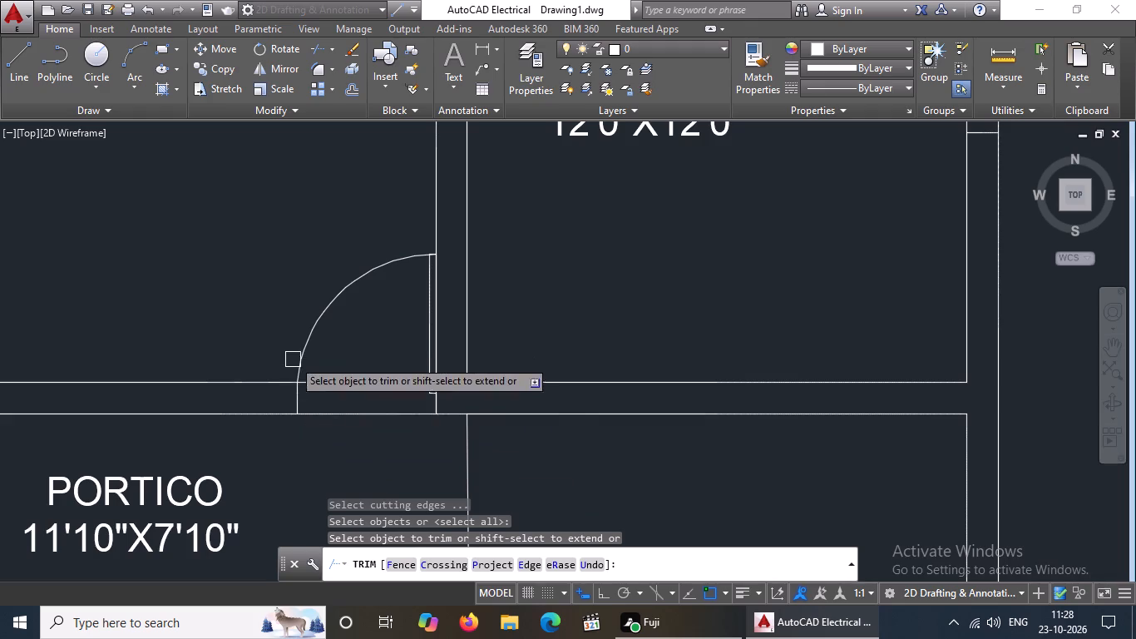
pyautogui.moveTo(309, 387); pyautogui.dragTo(315, 415)
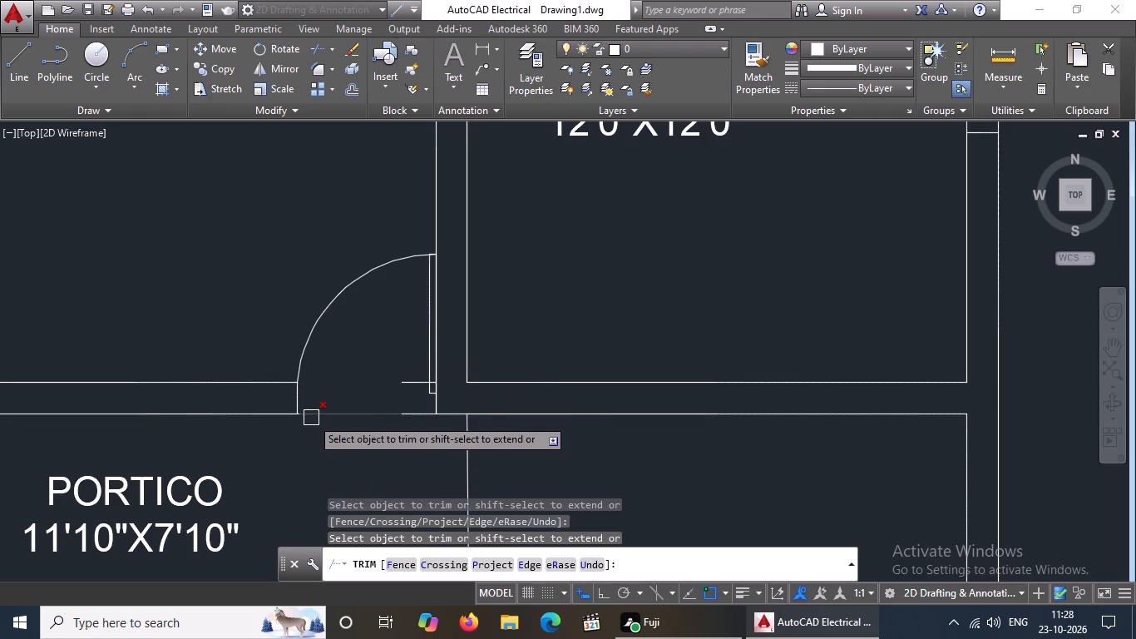
pyautogui.scroll(3, 307, 411)
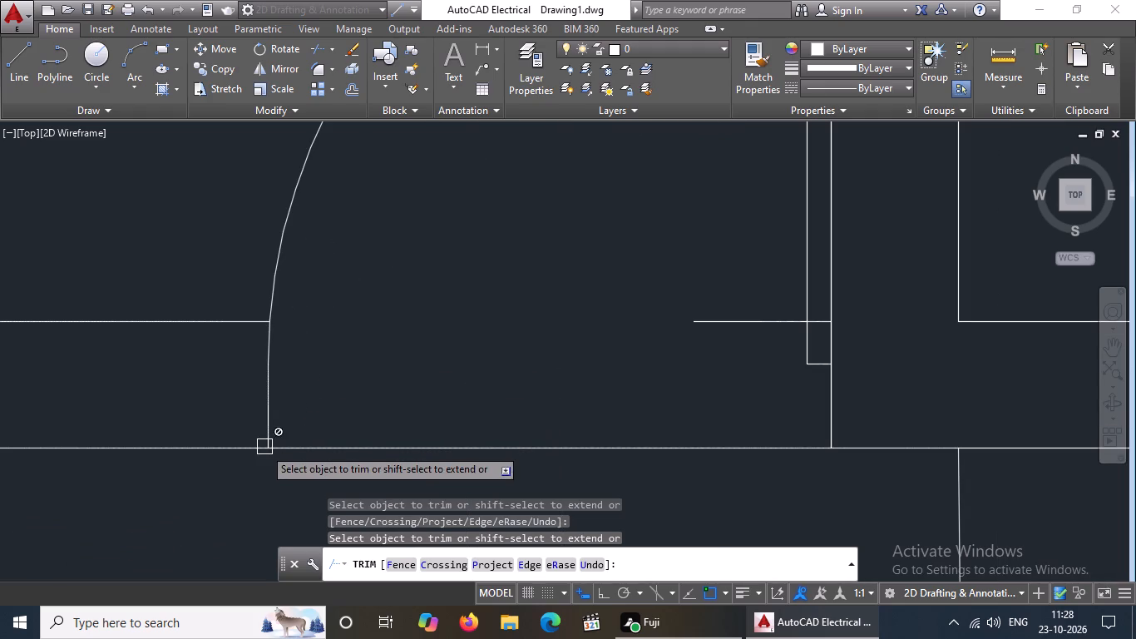
pyautogui.moveTo(276, 448); pyautogui.dragTo(294, 452)
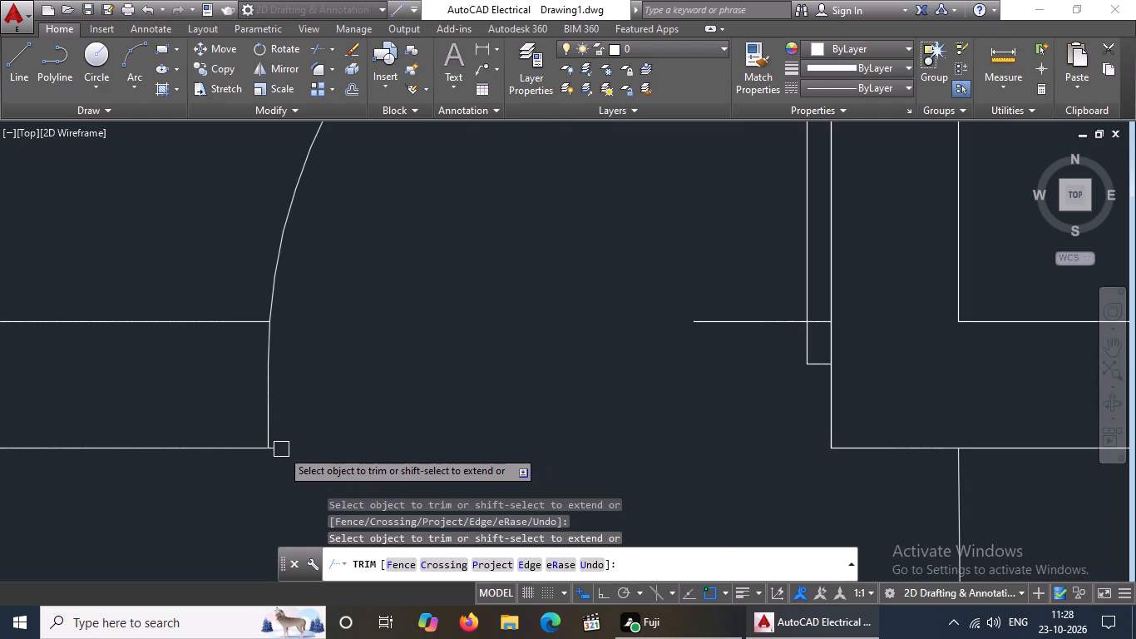
pyautogui.click(276, 448)
pyautogui.click(784, 319)
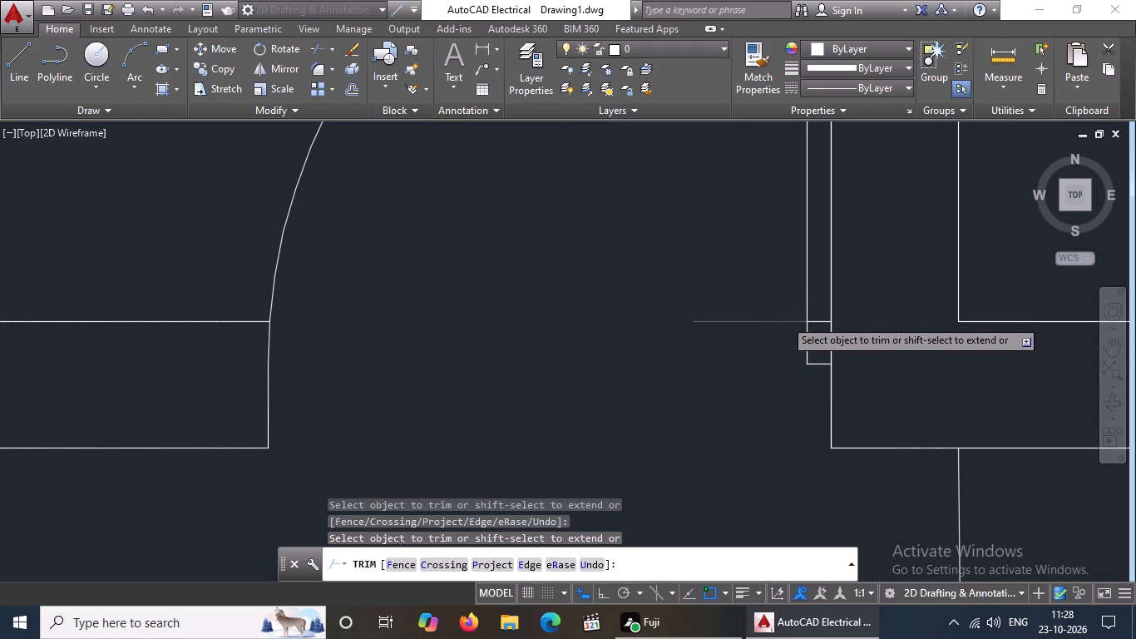
pyautogui.press('Escape')
# Erase the leftover wall line fragment inside the drawing room door's hinge end.
pyautogui.moveTo(774, 317); pyautogui.dragTo(782, 317)
pyautogui.moveTo(848, 333); pyautogui.dragTo(851, 358)
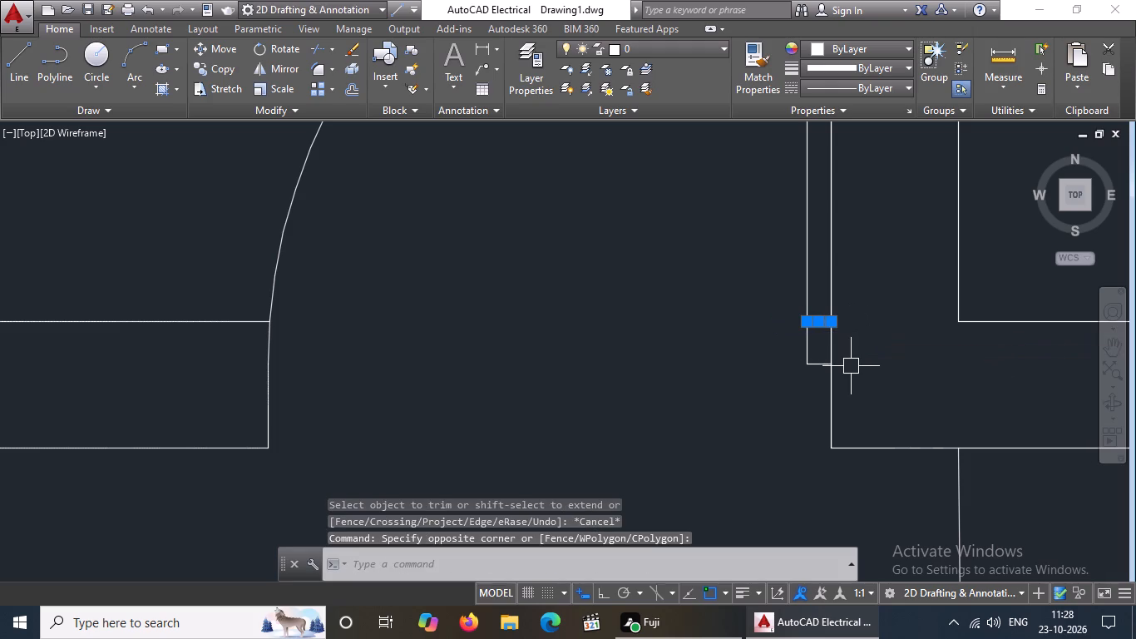
pyautogui.press('Delete')
# Offset the short marker line across the bedroom's outer wall by 2' both upward and downward.
pyautogui.scroll(-4, 683, 374)
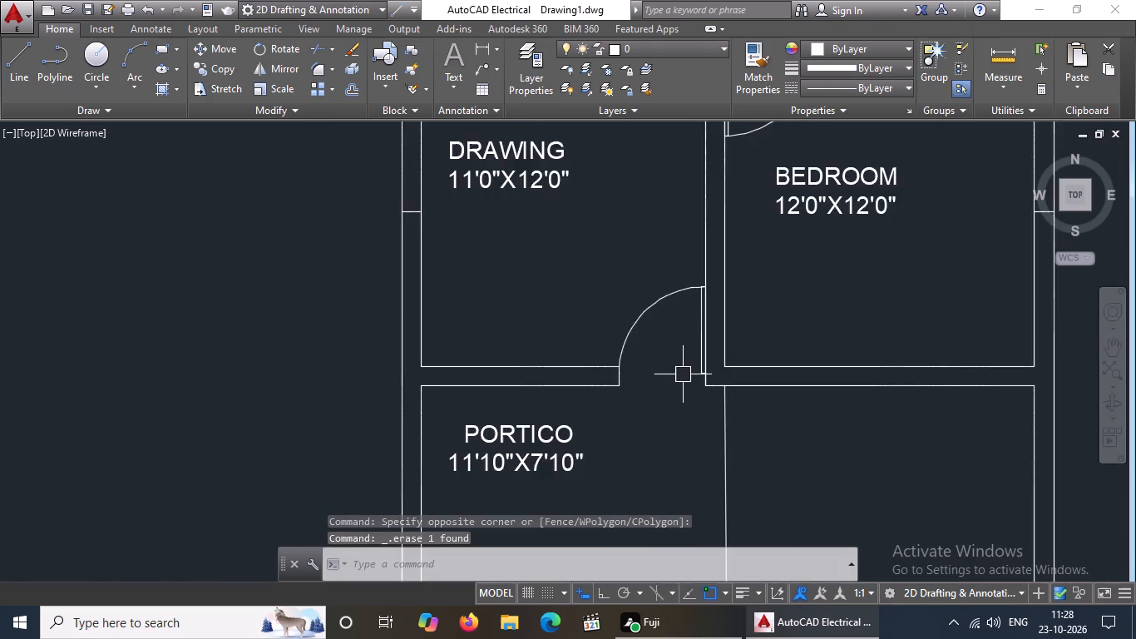
pyautogui.scroll(-2, 683, 374)
pyautogui.moveTo(656, 372); pyautogui.dragTo(551, 343, button='middle')
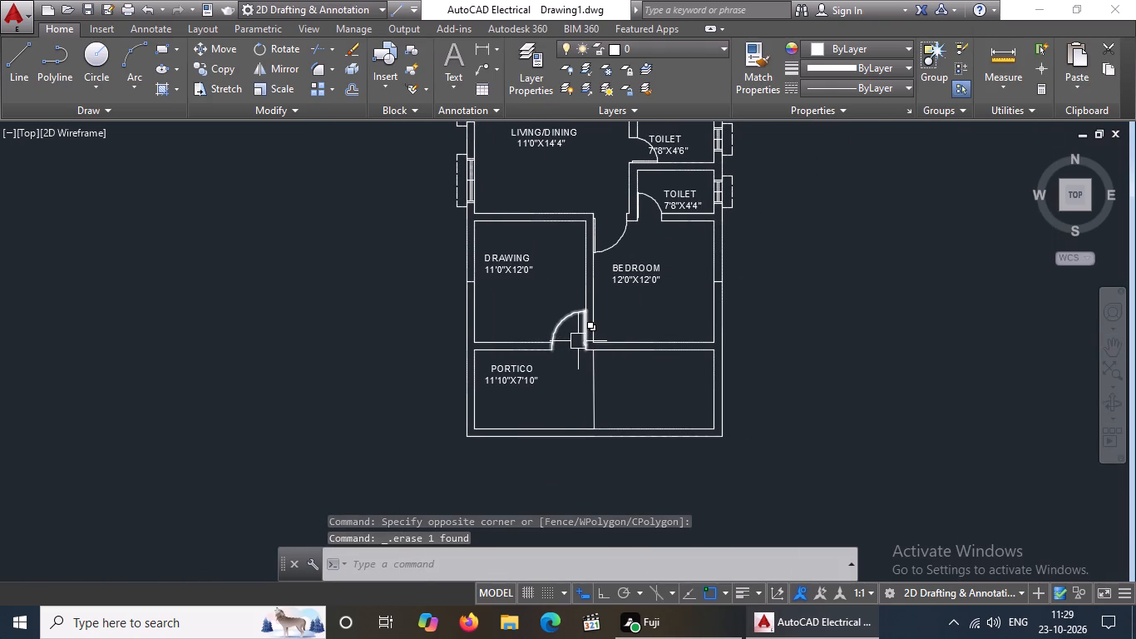
pyautogui.moveTo(578, 341); pyautogui.dragTo(561, 399, button='middle')
pyautogui.scroll(1, 561, 399)
pyautogui.scroll(-2, 577, 347)
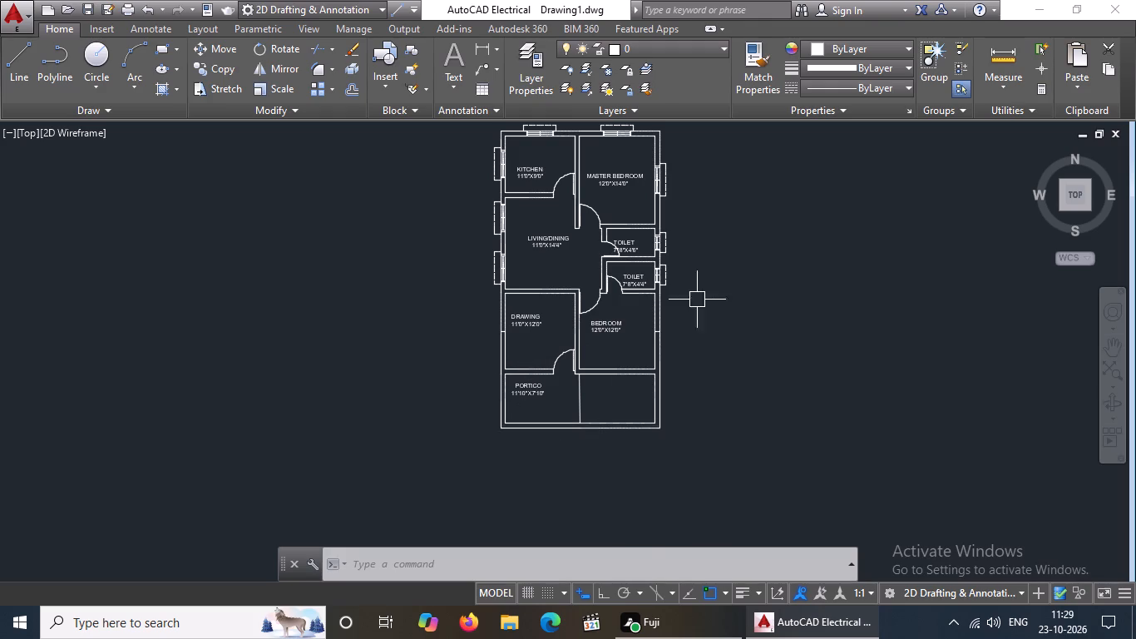
pyautogui.scroll(2, 664, 324)
pyautogui.press('Escape')
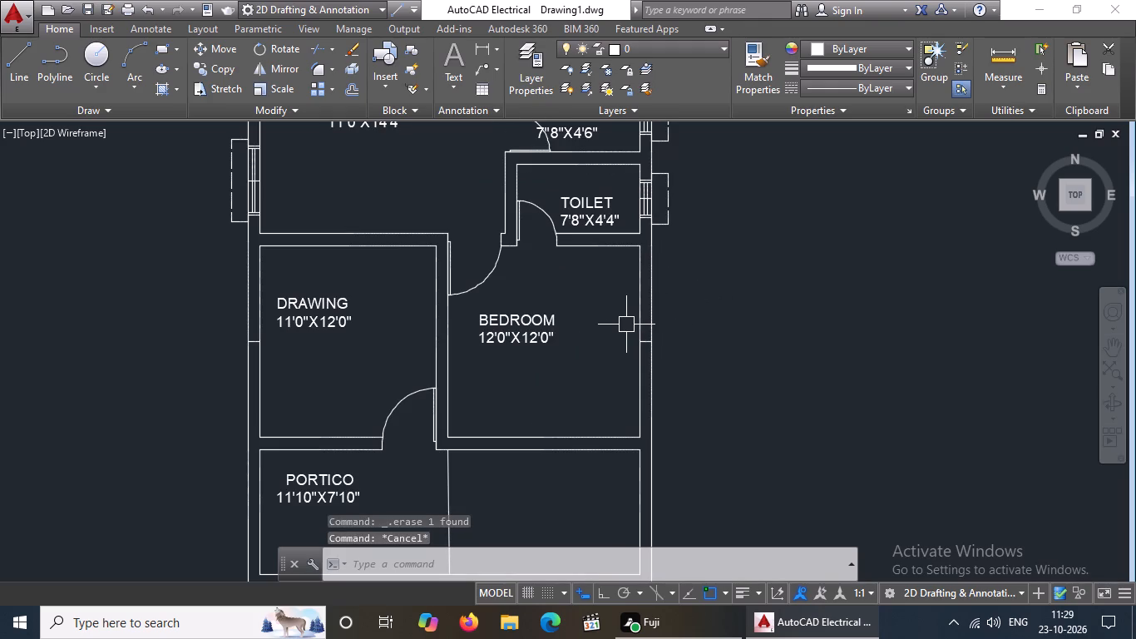
pyautogui.press('o')
pyautogui.press('Return')
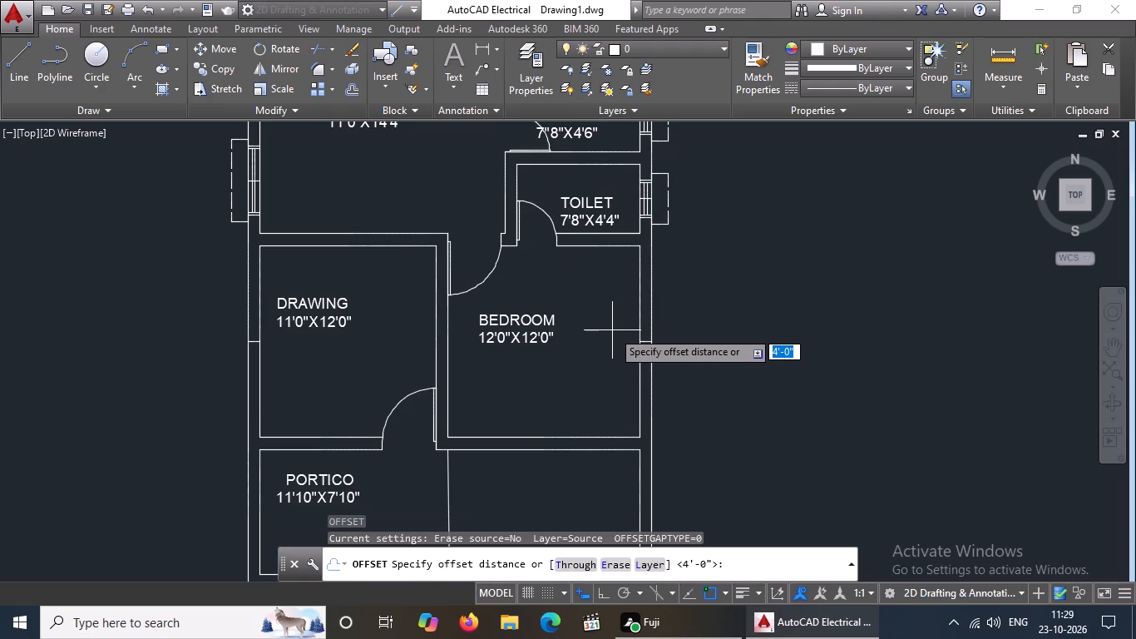
pyautogui.press('2')
pyautogui.press("'")
pyautogui.press('Return')
pyautogui.scroll(3, 641, 333)
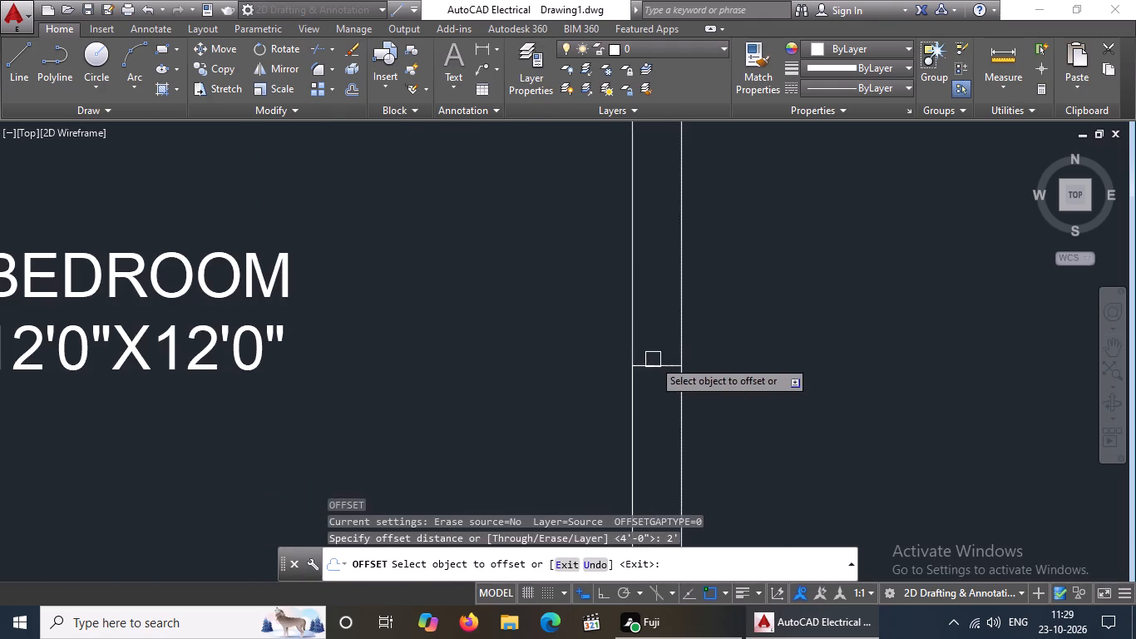
pyautogui.moveTo(655, 364); pyautogui.dragTo(651, 354)
pyautogui.click(648, 274)
pyautogui.click(662, 367)
pyautogui.click(649, 439)
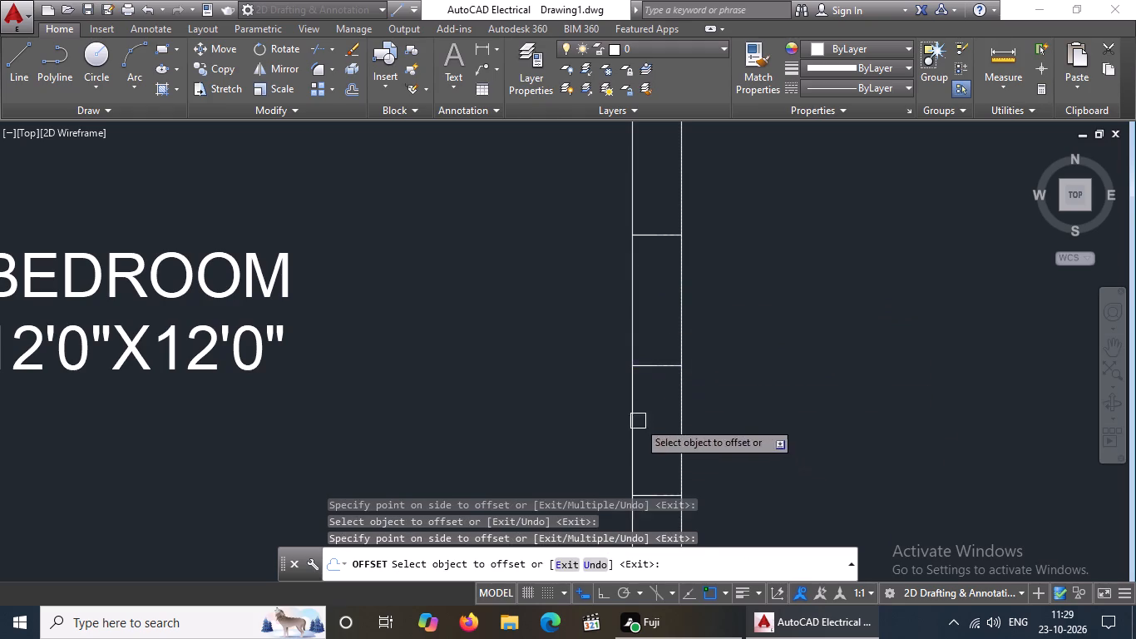
pyautogui.scroll(-6, 650, 388)
pyautogui.press('Escape')
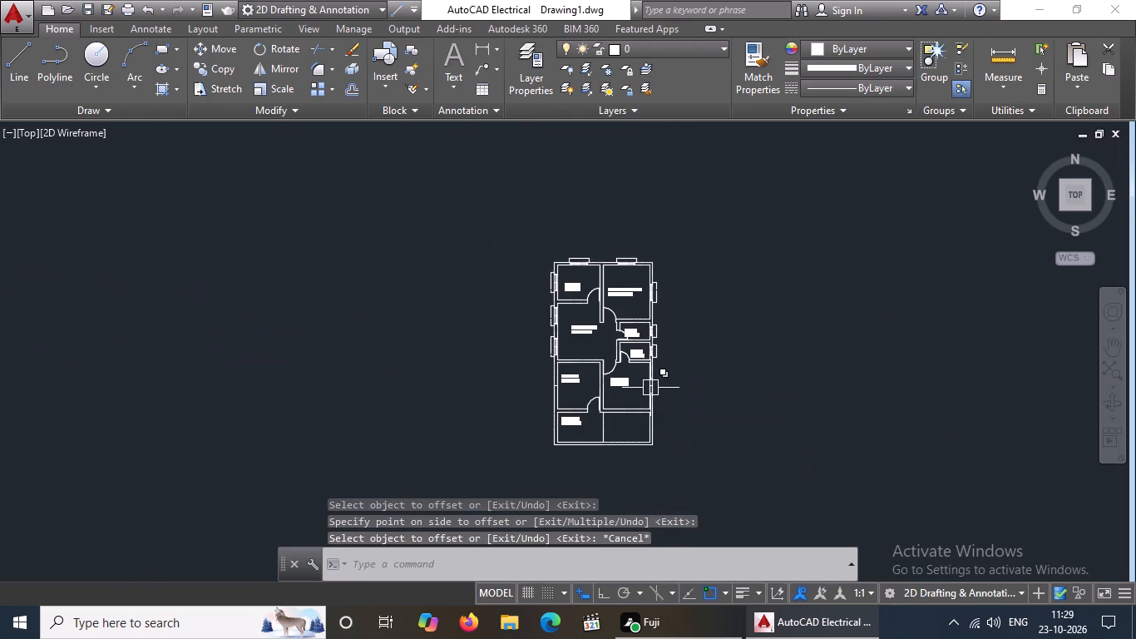
# With Ortho on, draw a centre line between the midpoints of the two outer marker lines in the bedroom wall.
pyautogui.scroll(3, 644, 389)
pyautogui.press('l')
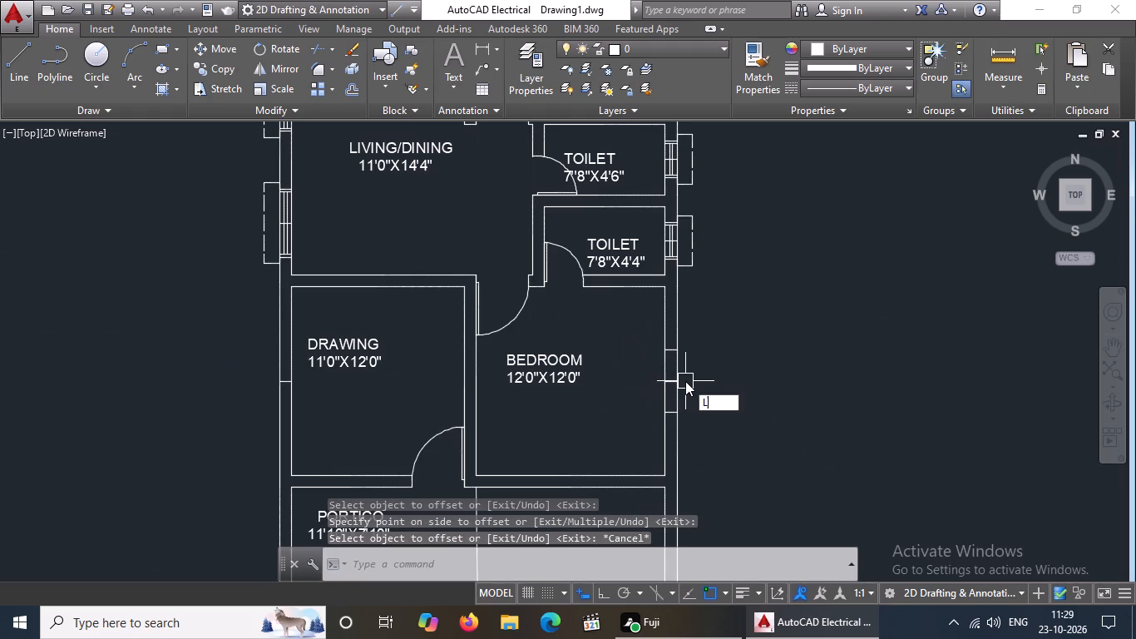
pyautogui.press('Return')
pyautogui.scroll(2, 671, 401)
pyautogui.click(673, 271)
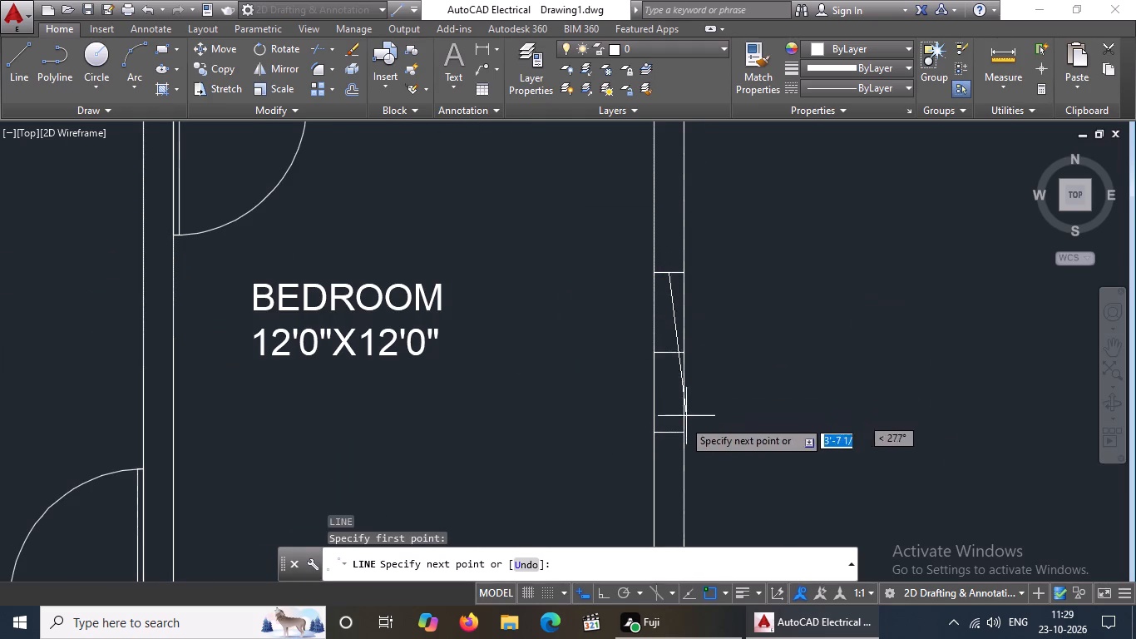
pyautogui.click(600, 590)
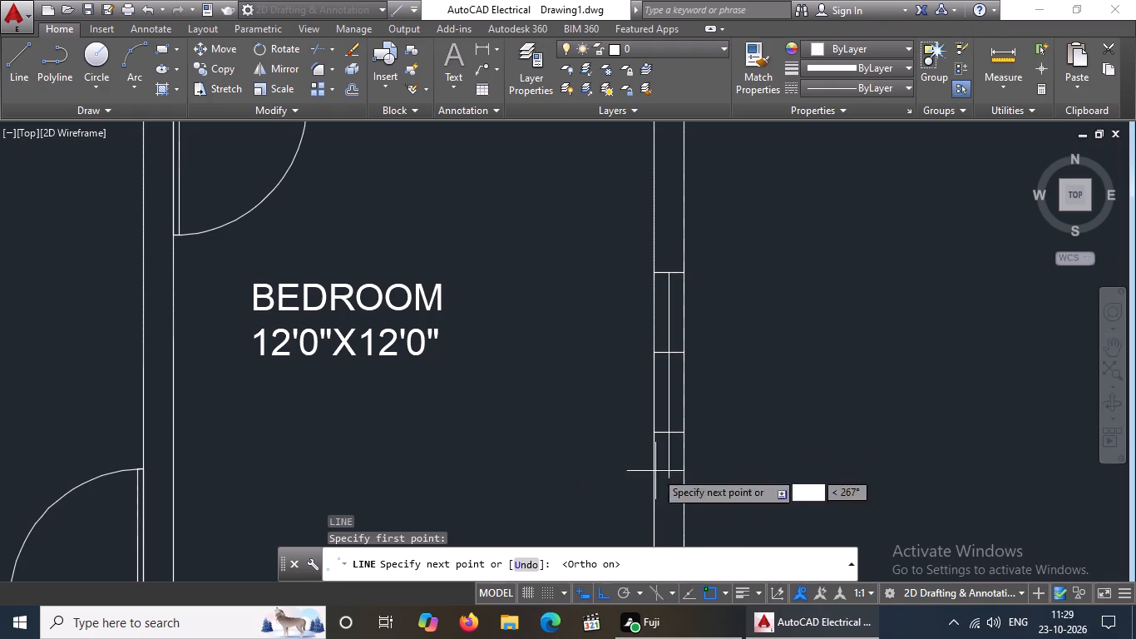
pyautogui.click(671, 434)
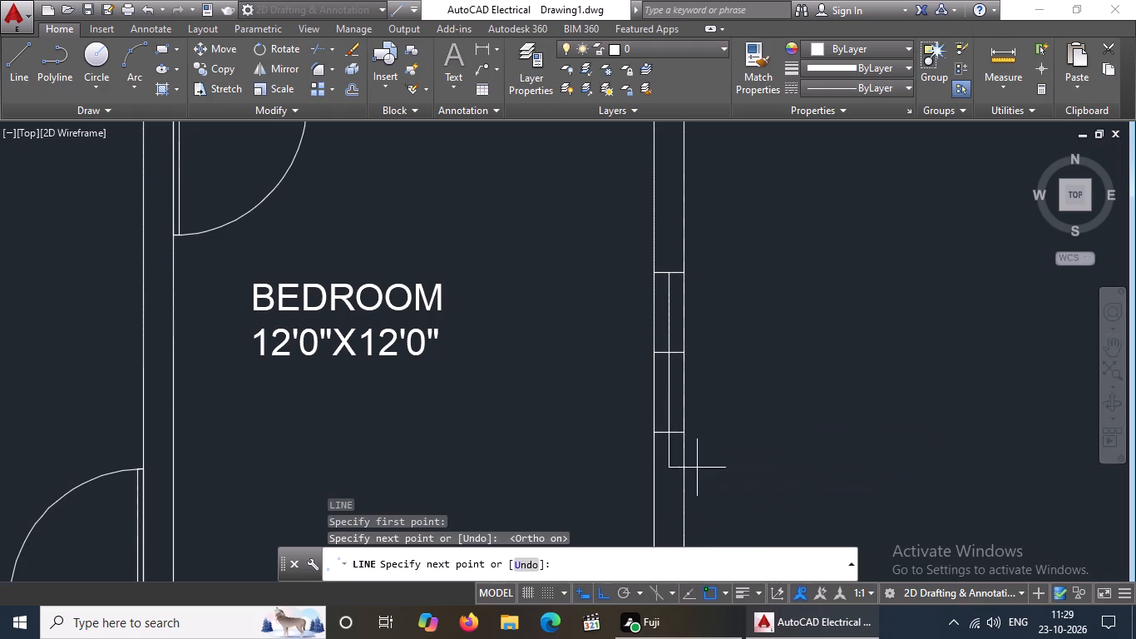
pyautogui.press('Escape')
# Offset the bedroom window's centre line by 1" to both sides.
pyautogui.press('o')
pyautogui.press('Return')
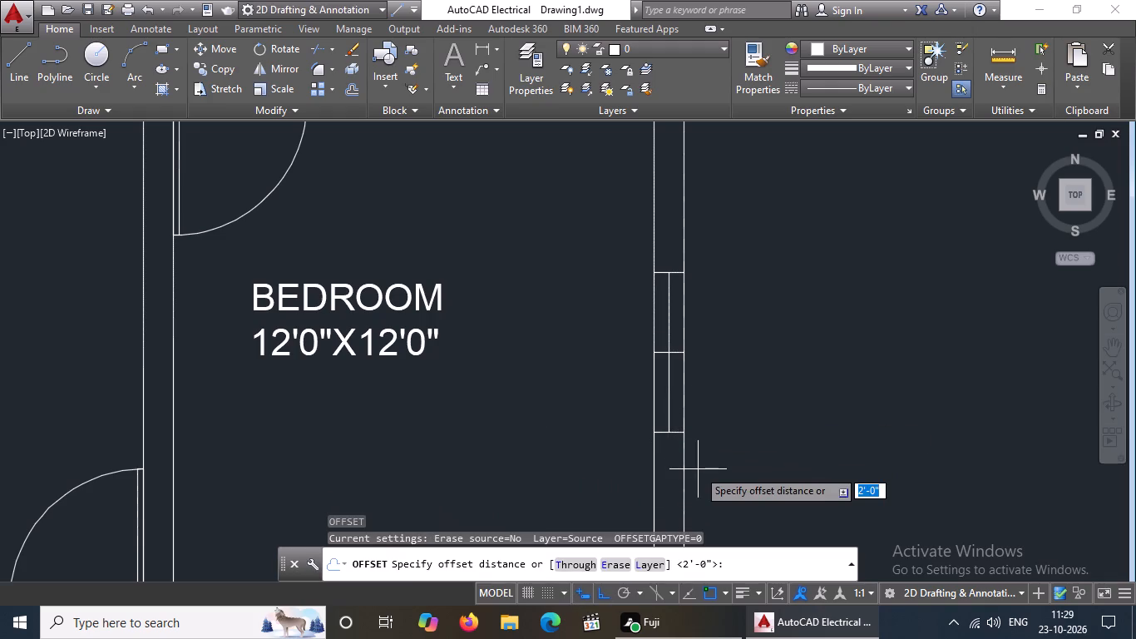
pyautogui.press('1')
pyautogui.hotkey('shift', '"')
pyautogui.press('Return')
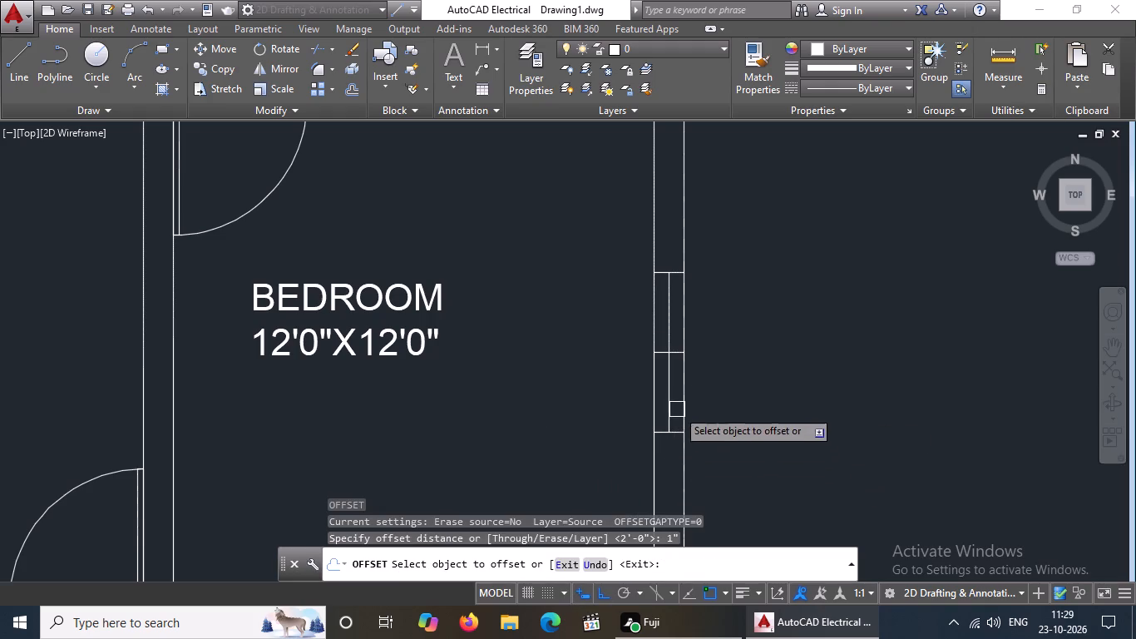
pyautogui.scroll(2, 666, 389)
pyautogui.click(665, 386)
pyautogui.click(639, 415)
pyautogui.moveTo(666, 407); pyautogui.dragTo(685, 404)
pyautogui.press('Escape')
pyautogui.click(675, 415)
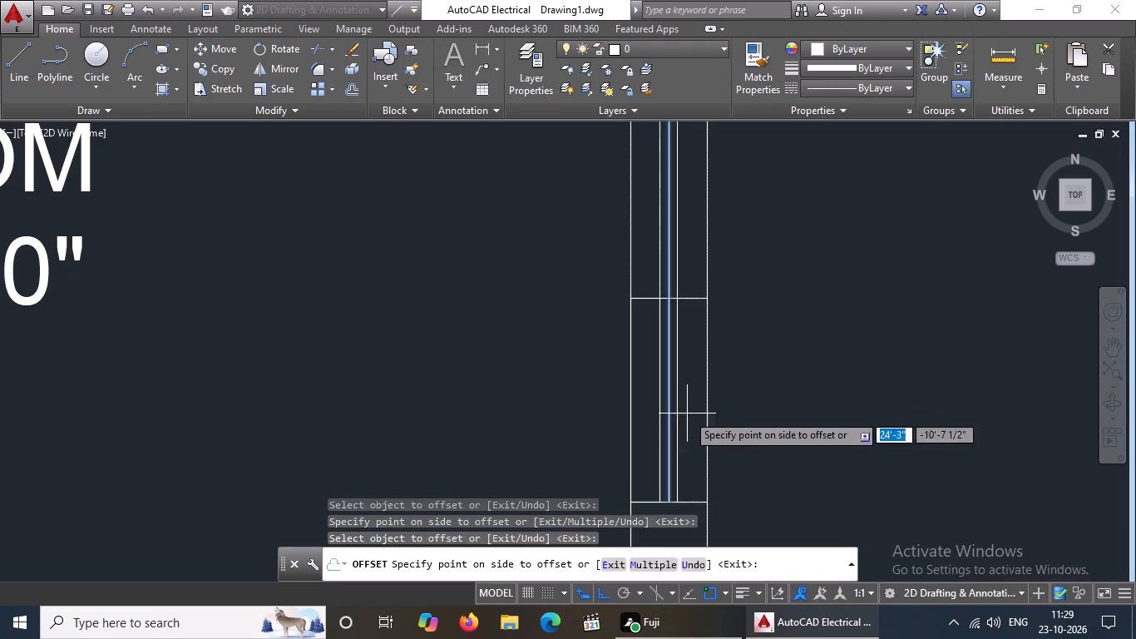
pyautogui.click(714, 411)
pyautogui.press('Escape')
# Erase the original centre line between the bedroom window's two offset lines.
pyautogui.click(671, 428)
pyautogui.press('Escape')
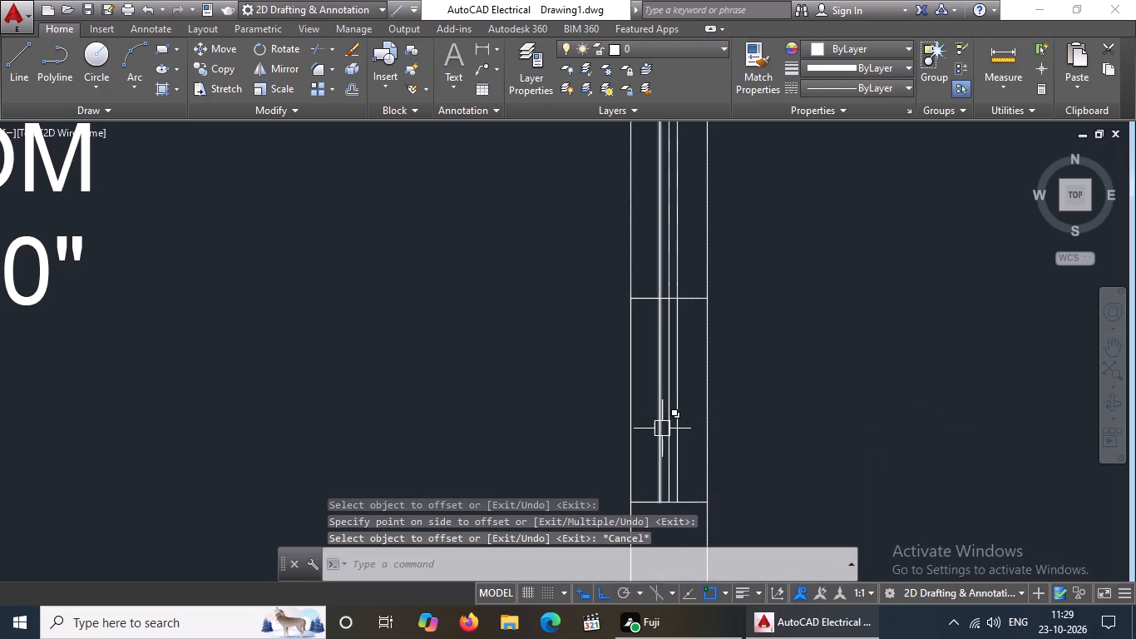
pyautogui.press('Escape')
pyautogui.click(669, 423)
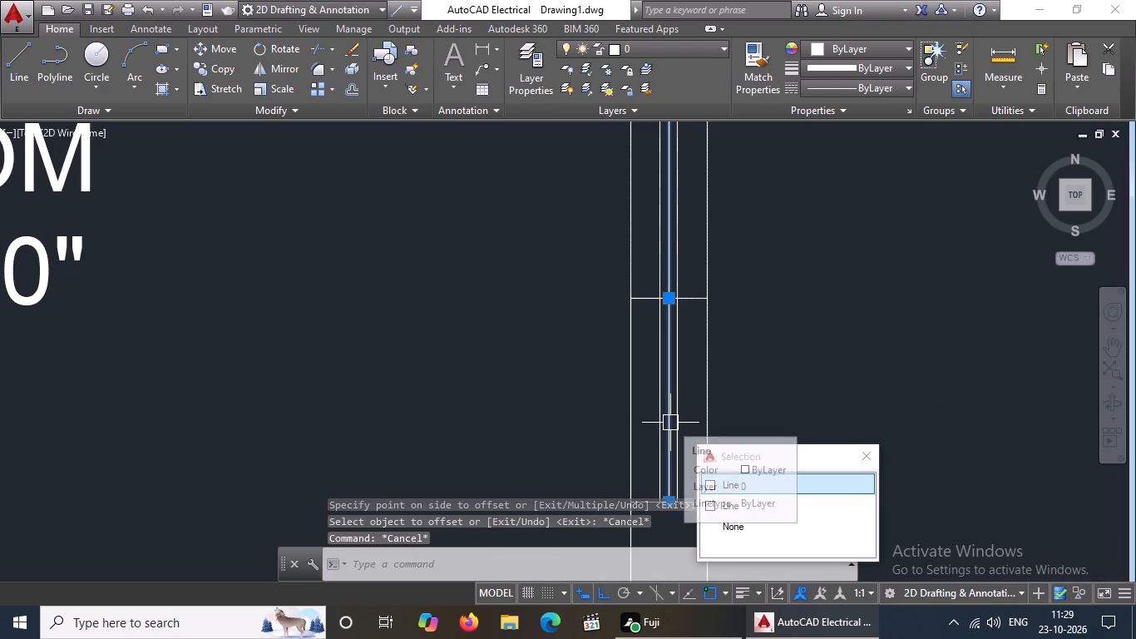
pyautogui.press('Delete')
pyautogui.scroll(-2, 670, 421)
pyautogui.press('Escape')
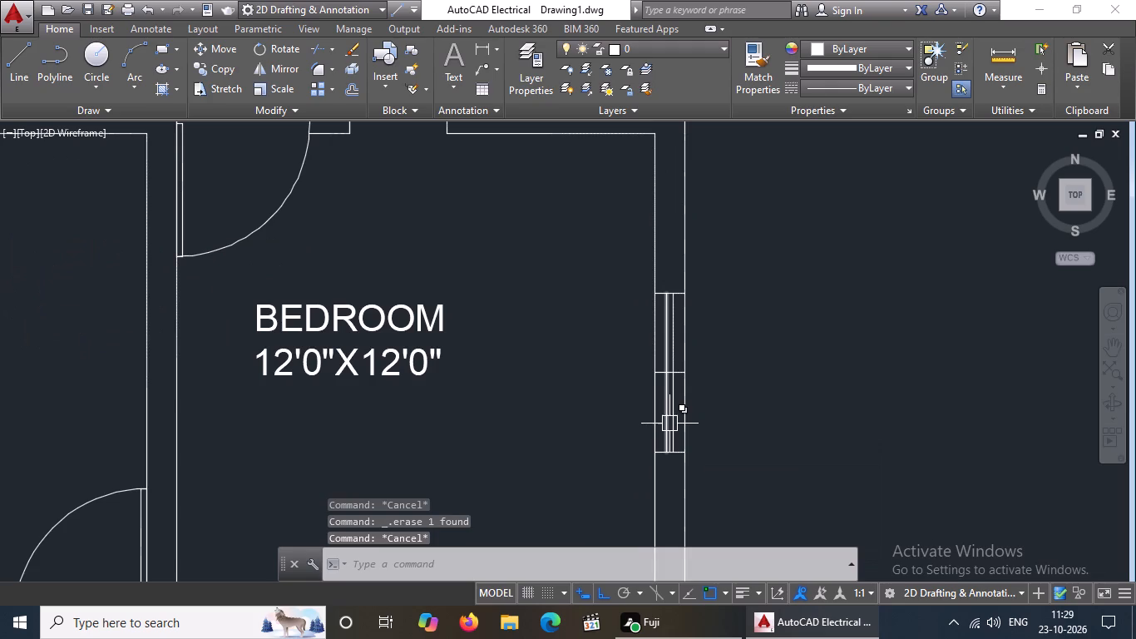
# Offset the bedroom window's upper and lower end lines outward by 2" each.
pyautogui.press('o')
pyautogui.press('Return')
pyautogui.press('2')
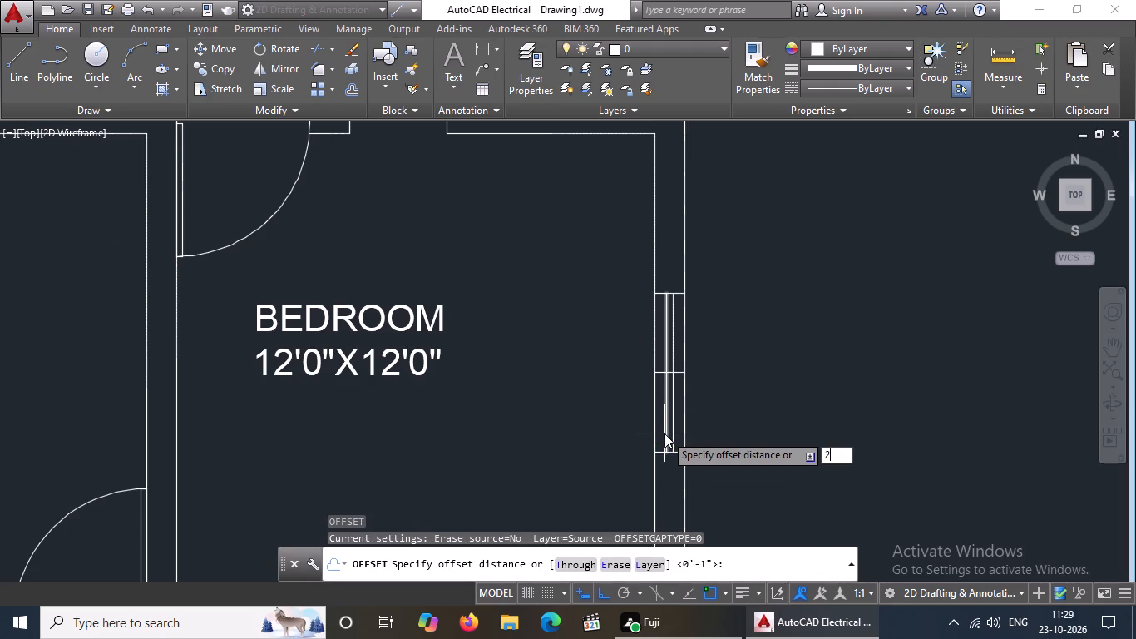
pyautogui.hotkey('shift', '"')
pyautogui.press('Return')
pyautogui.scroll(2, 690, 268)
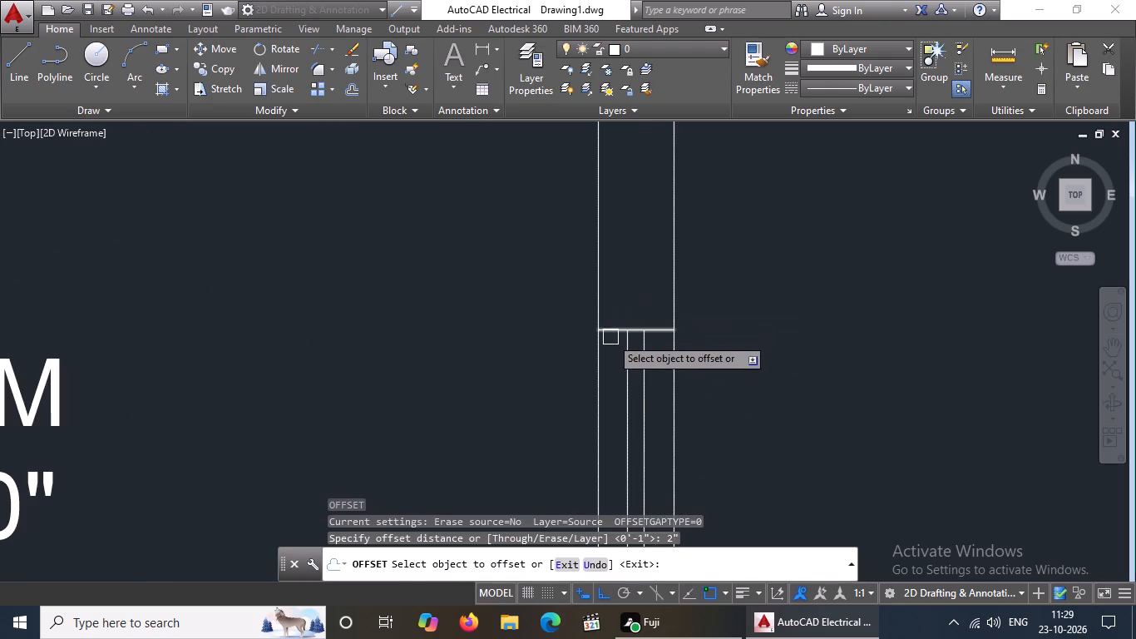
pyautogui.moveTo(608, 334); pyautogui.dragTo(620, 309)
pyautogui.click(634, 280)
pyautogui.scroll(1, 640, 276)
pyautogui.scroll(-3, 640, 276)
pyautogui.scroll(2, 642, 484)
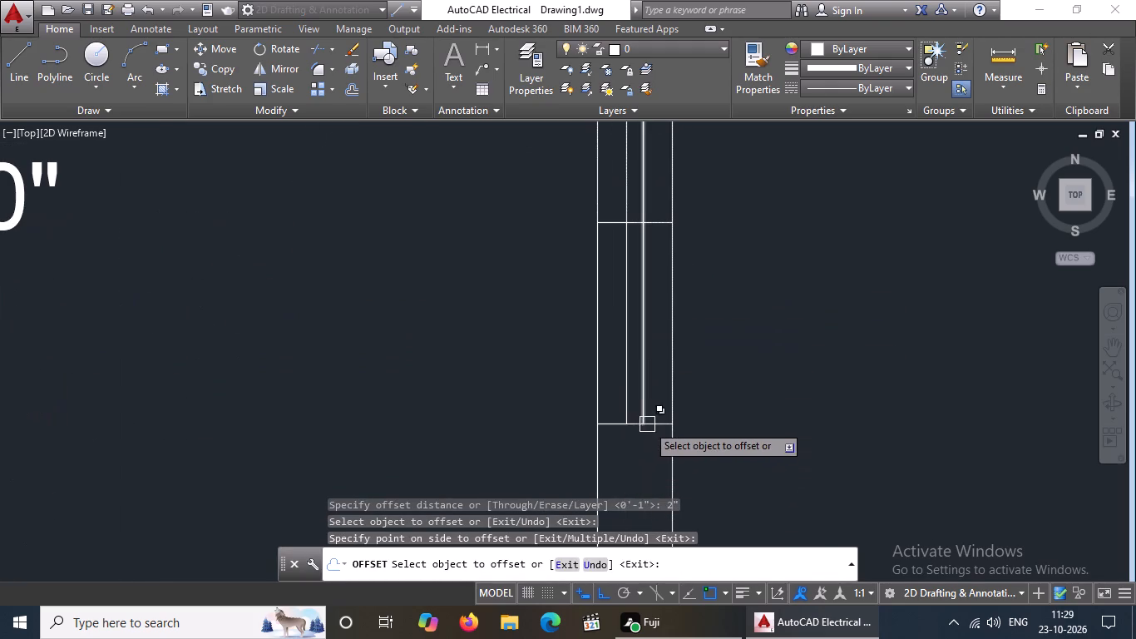
pyautogui.moveTo(655, 422); pyautogui.dragTo(657, 441)
pyautogui.click(657, 474)
pyautogui.scroll(-4, 666, 432)
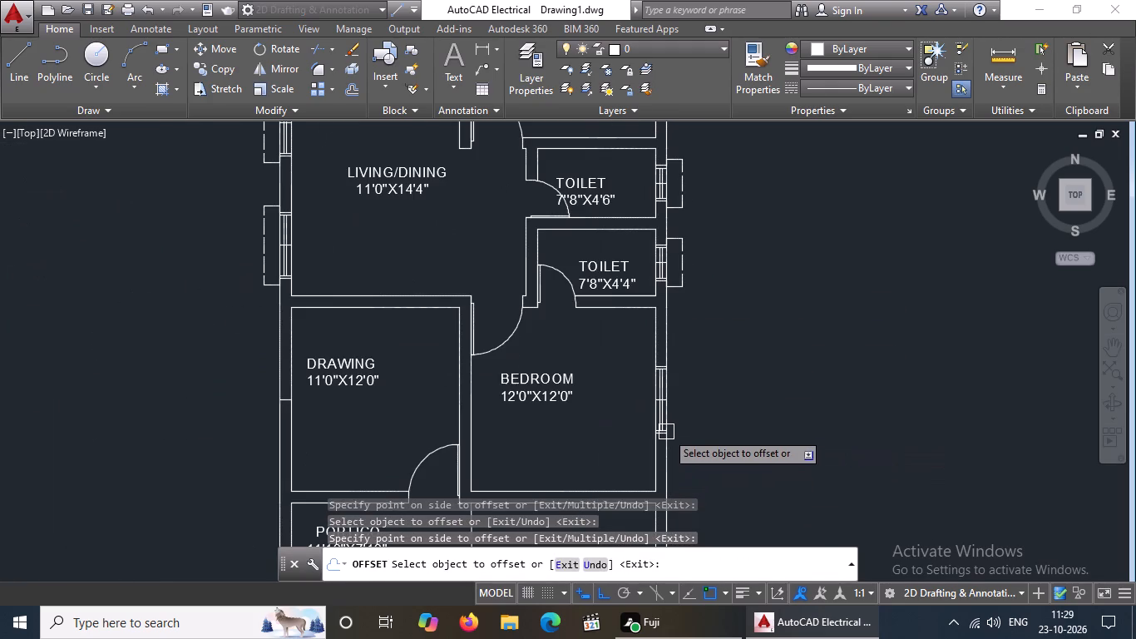
pyautogui.press('Escape')
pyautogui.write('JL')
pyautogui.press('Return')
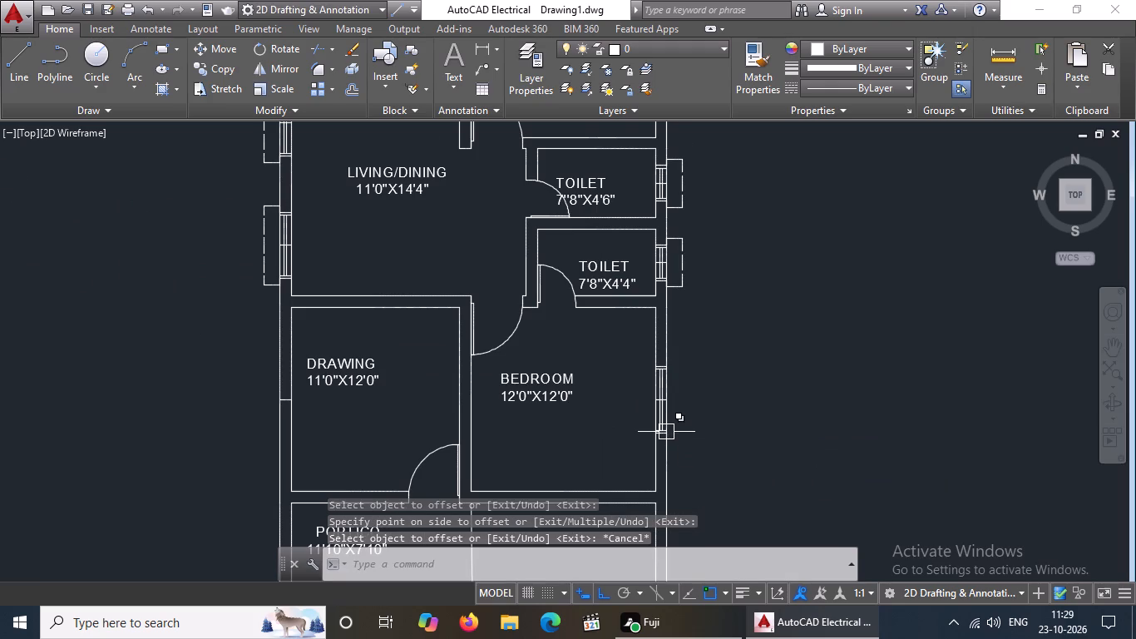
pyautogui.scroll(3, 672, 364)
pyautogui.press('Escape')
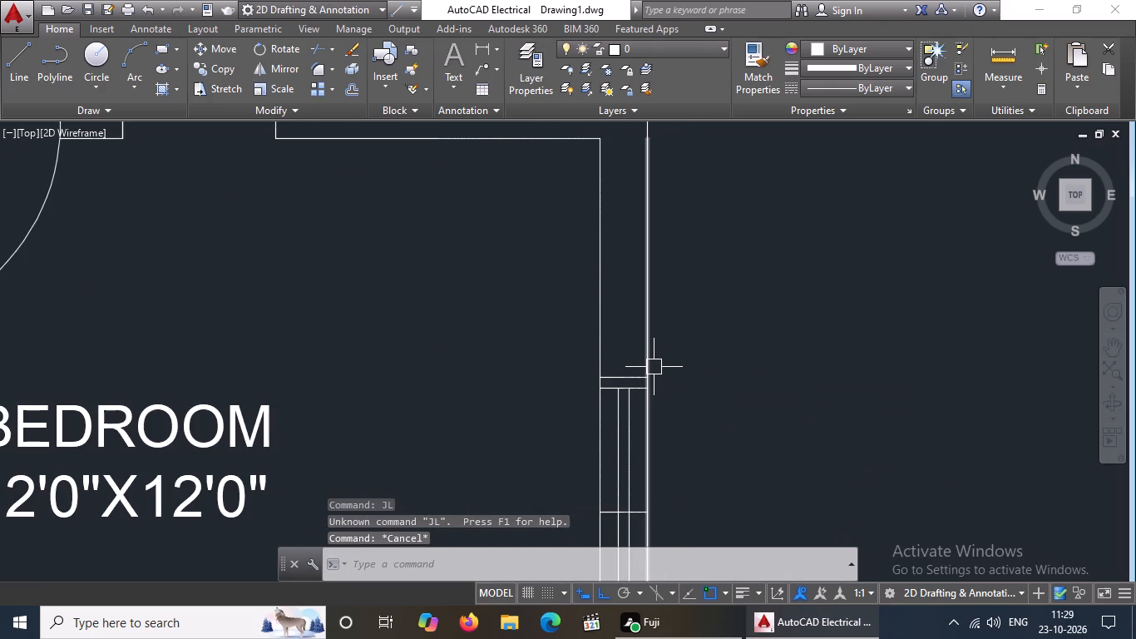
# From the bedroom window's upper end on the outer wall face, draw a line 5" upward and 1' outward.
pyautogui.press('l')
pyautogui.press('Return')
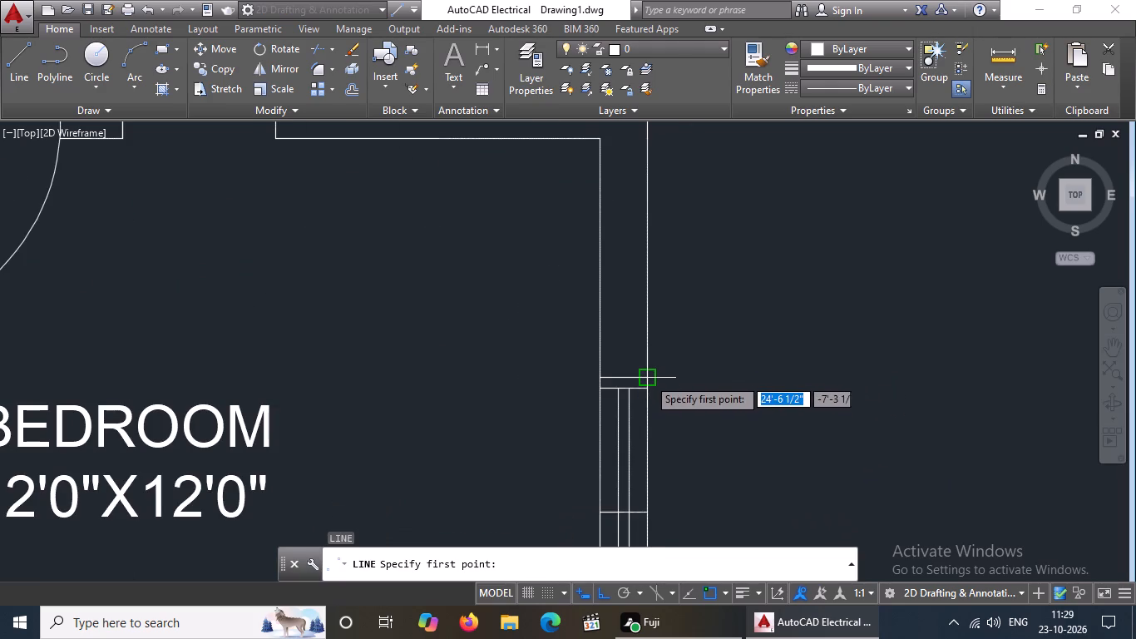
pyautogui.click(649, 379)
pyautogui.write('54')
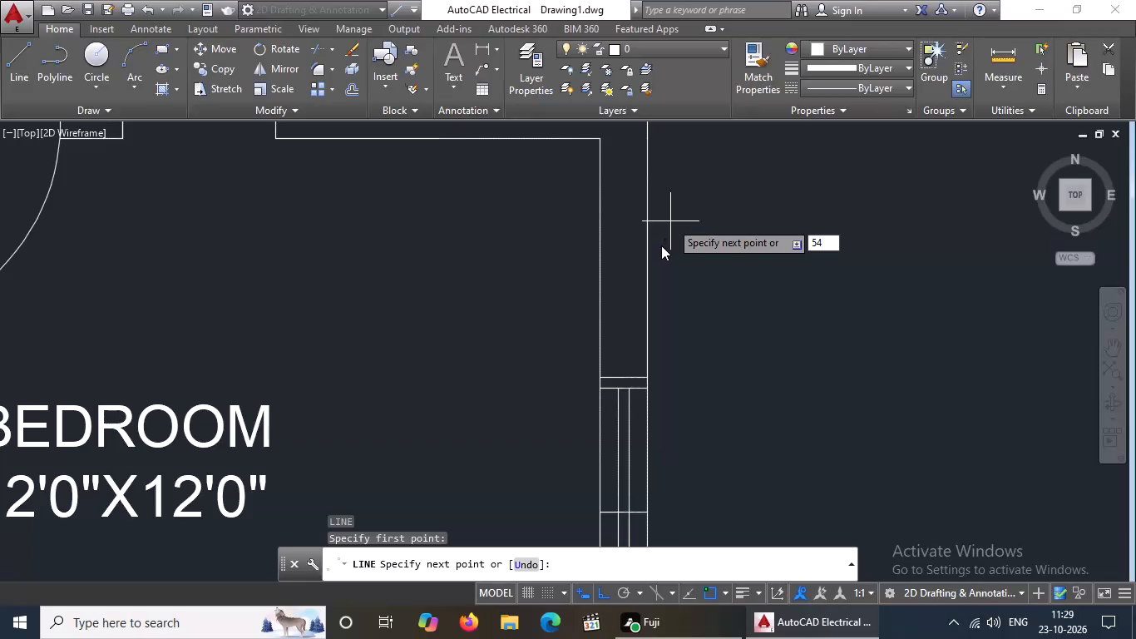
pyautogui.press('BackSpace')
pyautogui.hotkey('shift', '"')
pyautogui.press('Return')
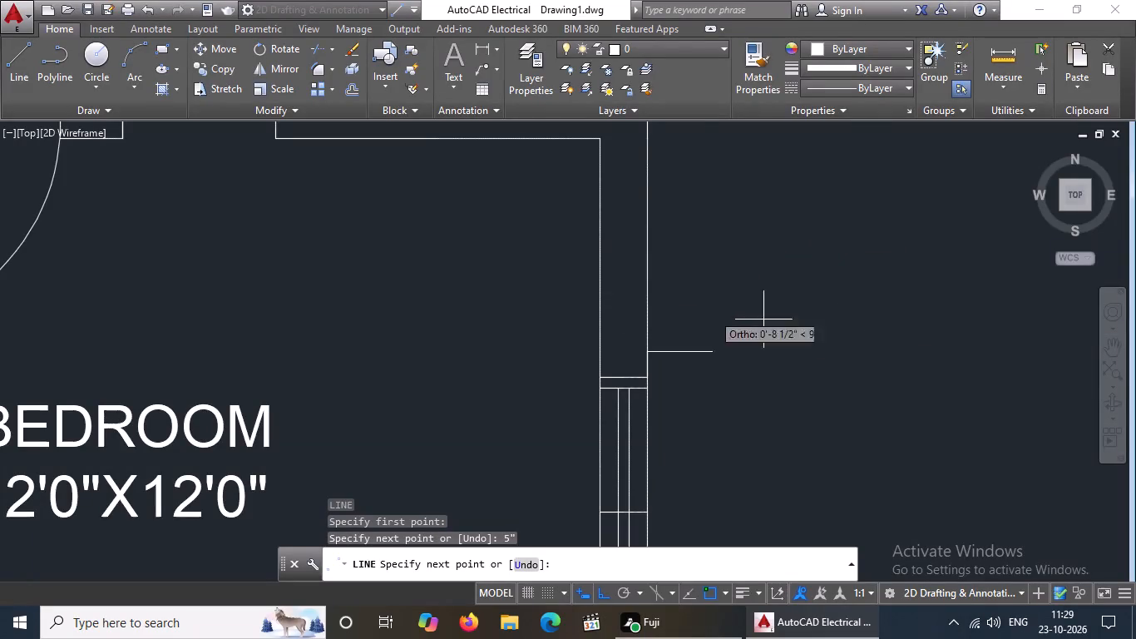
pyautogui.press('1')
pyautogui.press("'")
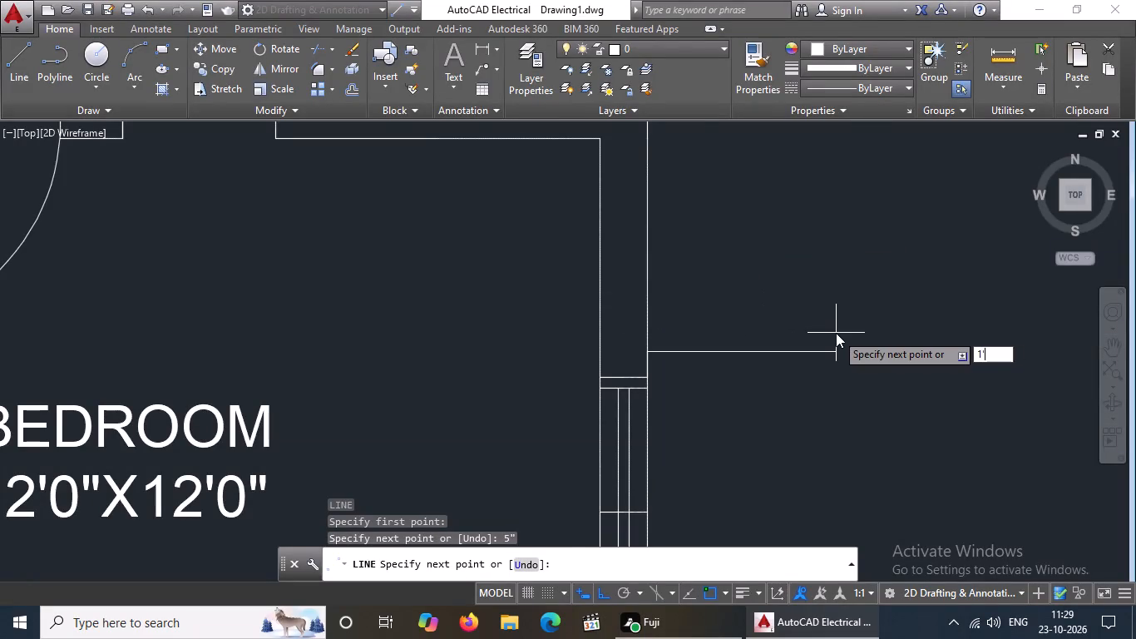
pyautogui.press('Return')
pyautogui.press('Return')
# From the window's lower outer end, draw a line 5" downward, 1' outward, and up to the upper projection line's end.
pyautogui.scroll(-3, 735, 340)
pyautogui.scroll(2, 749, 480)
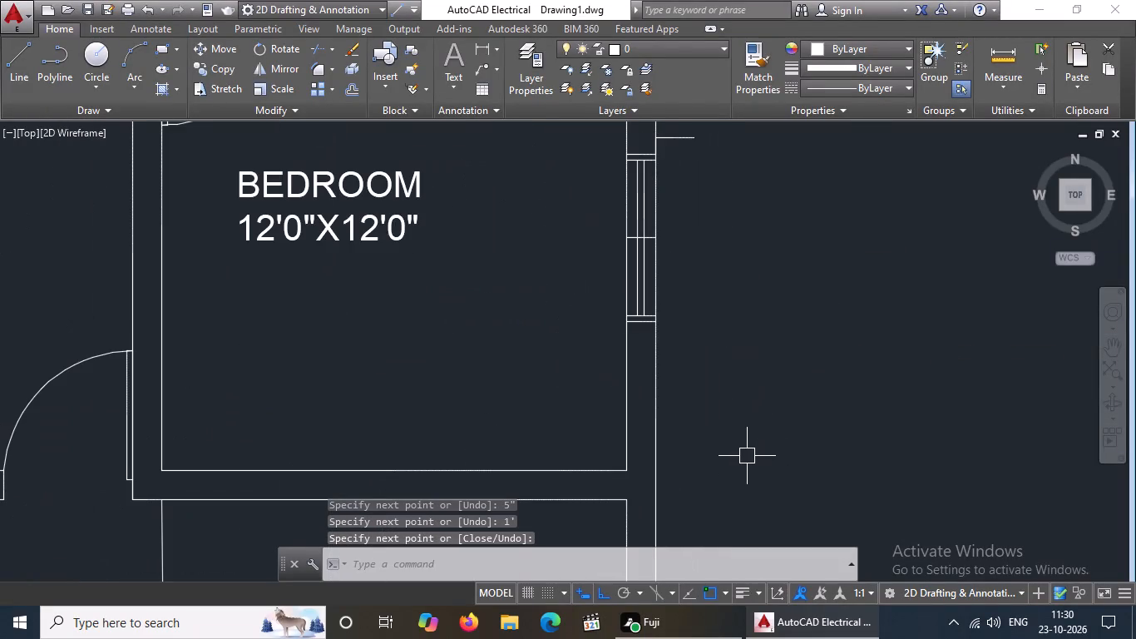
pyautogui.press('l')
pyautogui.press('Return')
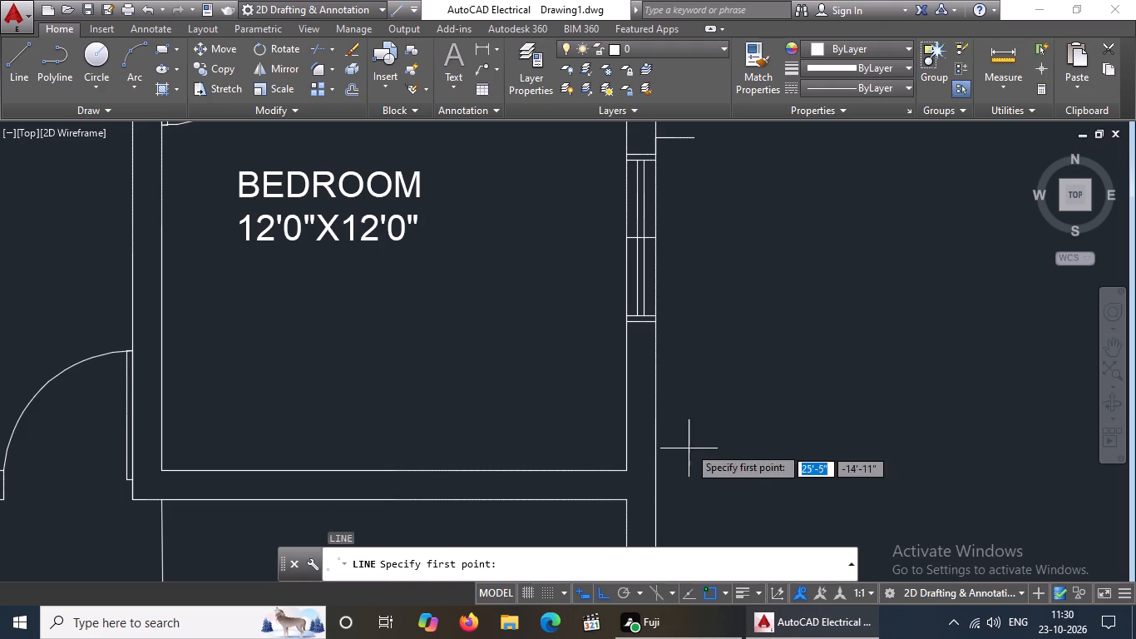
pyautogui.scroll(2, 652, 308)
pyautogui.moveTo(658, 341); pyautogui.dragTo(654, 359)
pyautogui.press('5')
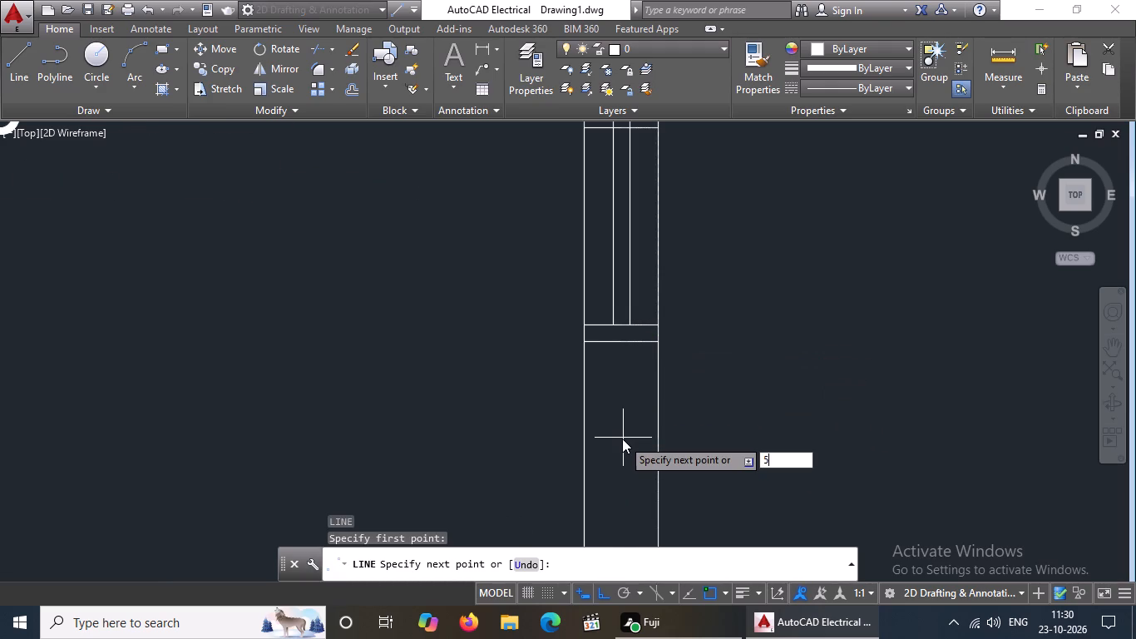
pyautogui.hotkey('shift', '"')
pyautogui.press('Return')
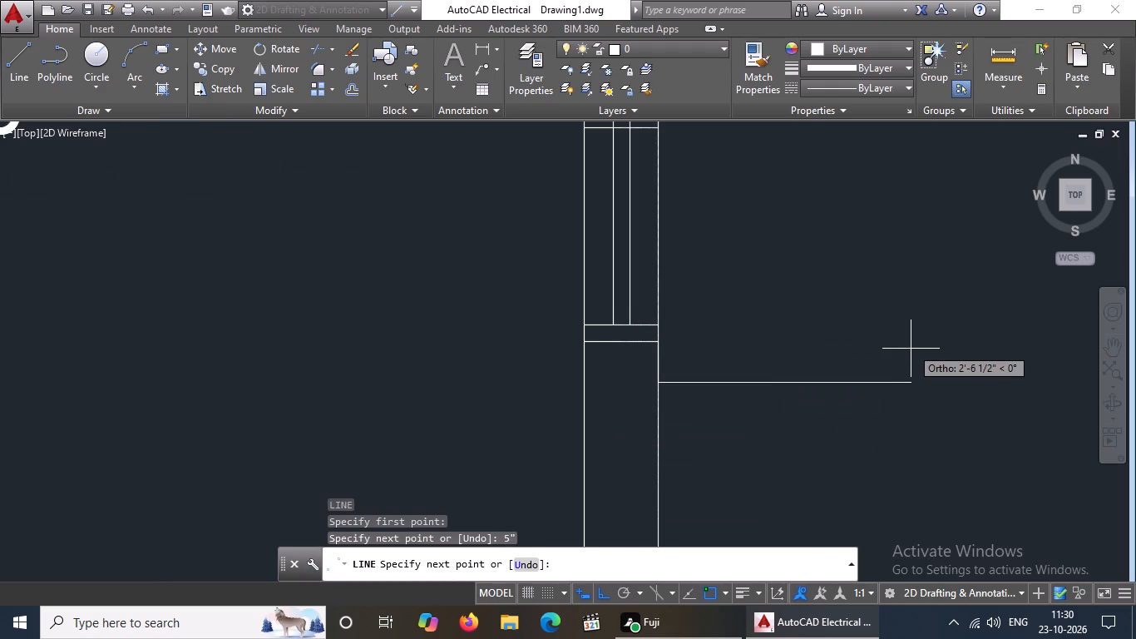
pyautogui.press('1')
pyautogui.press("'")
pyautogui.press('Return')
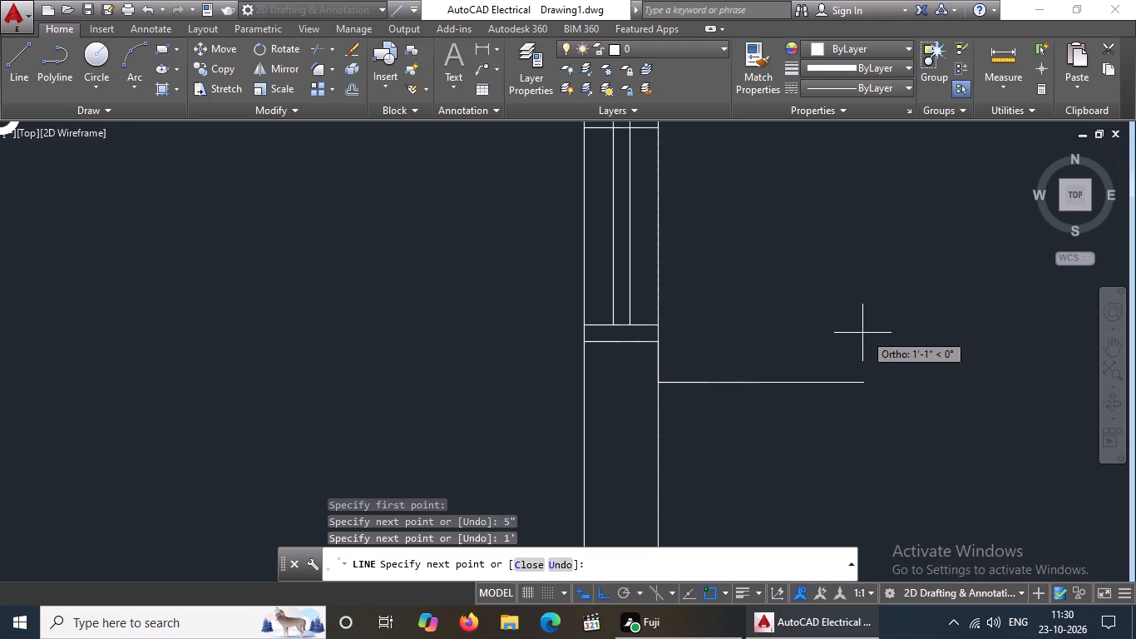
pyautogui.scroll(-2, 862, 333)
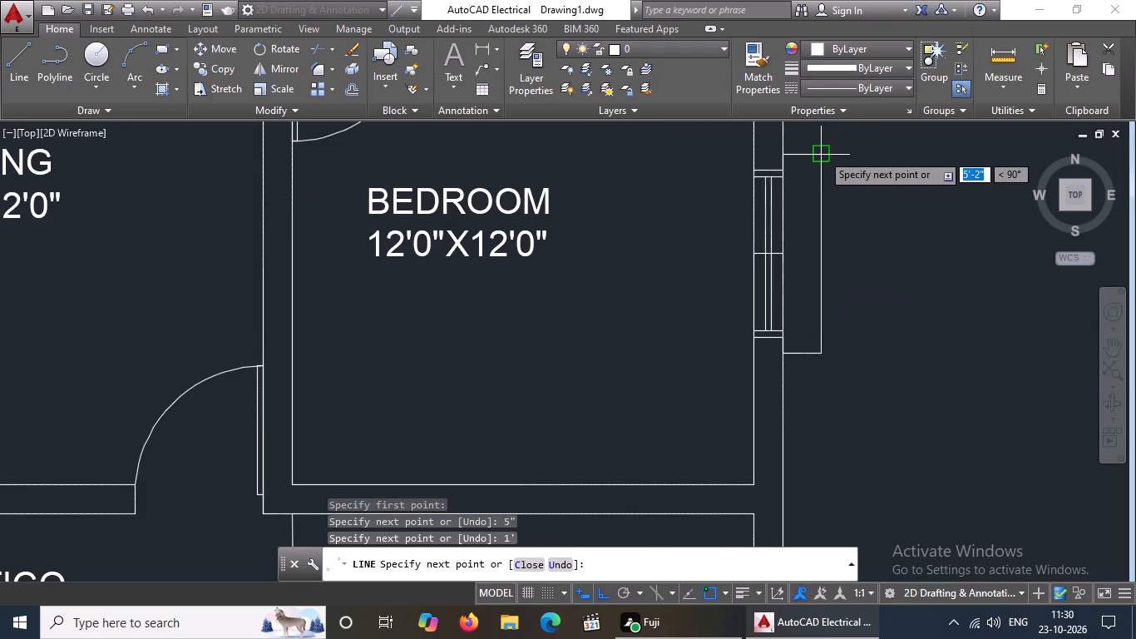
pyautogui.click(822, 153)
pyautogui.scroll(-3, 843, 154)
pyautogui.moveTo(847, 184); pyautogui.dragTo(847, 325, button='middle')
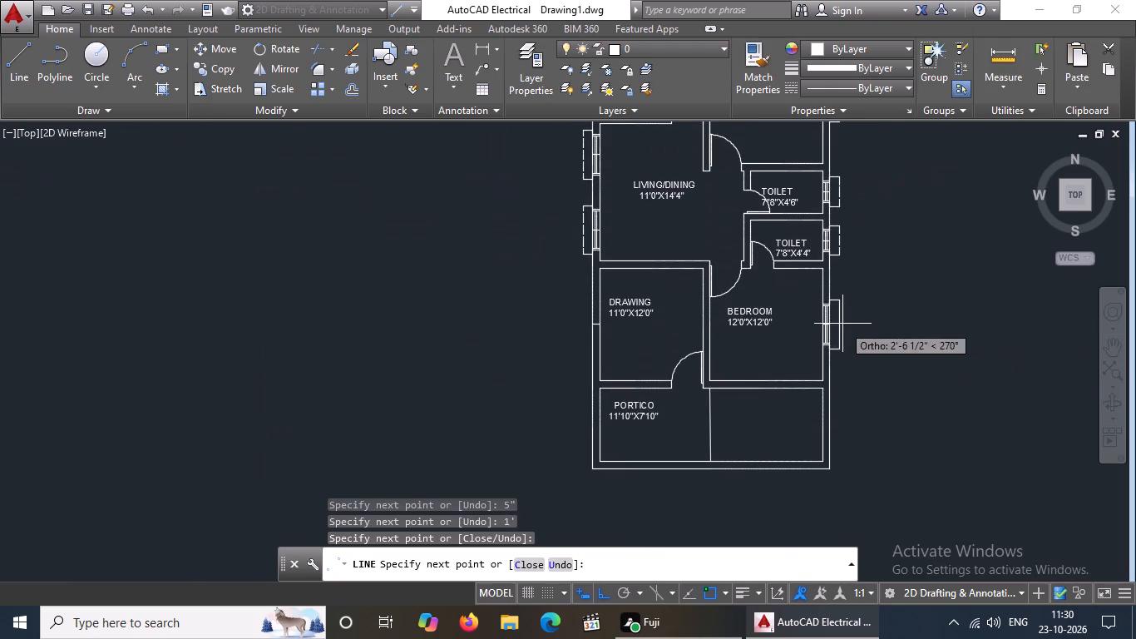
# Change the linetype of the bedroom window's outer projection lines to the dashed ACAD_ISO02W100.
pyautogui.press('Escape')
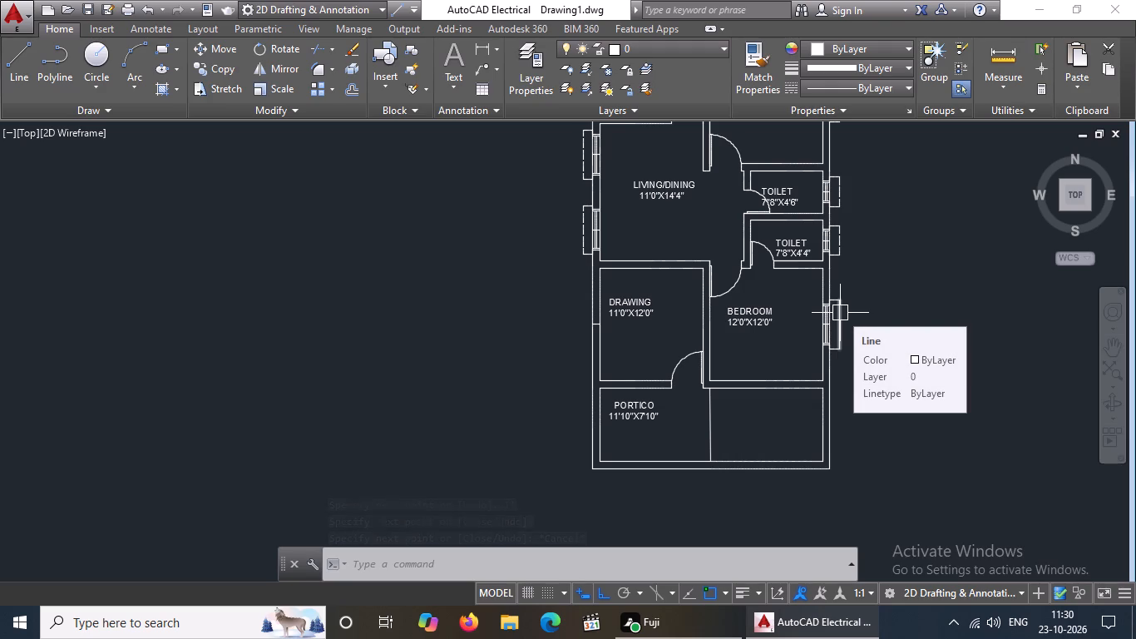
pyautogui.scroll(2, 855, 323)
pyautogui.scroll(3, 819, 261)
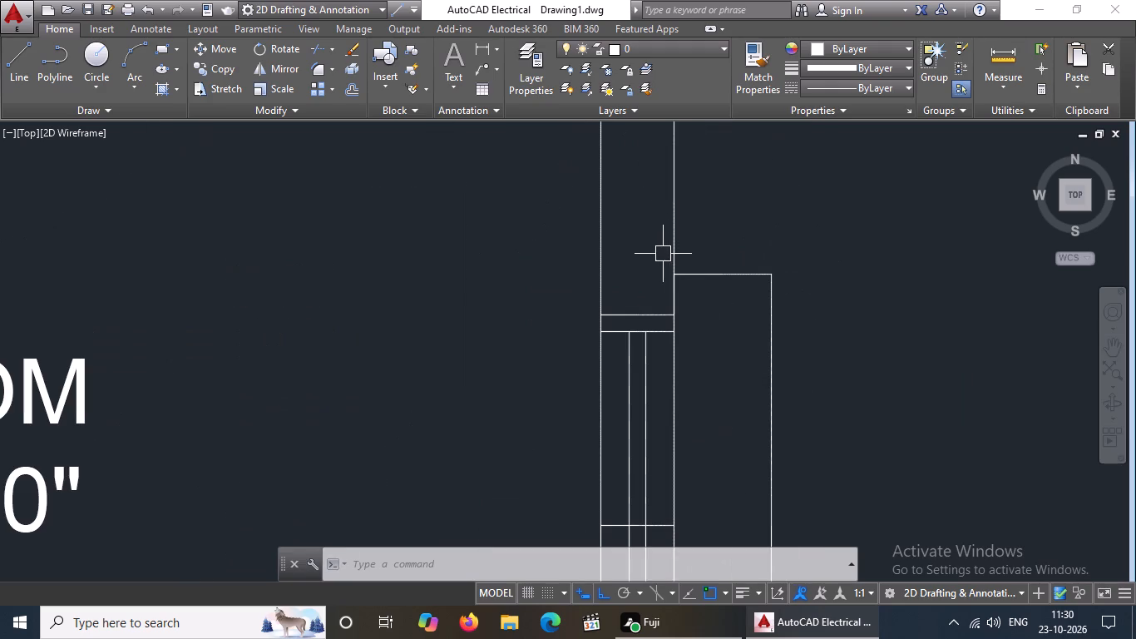
pyautogui.click(661, 254)
pyautogui.scroll(-4, 759, 347)
pyautogui.click(811, 442)
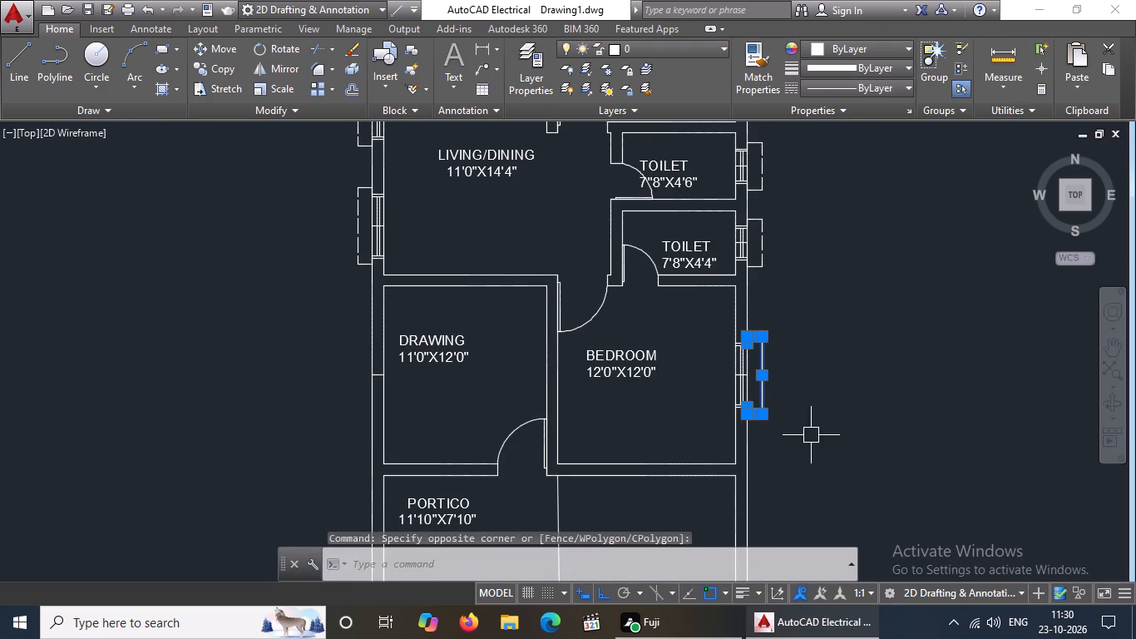
pyautogui.click(882, 85)
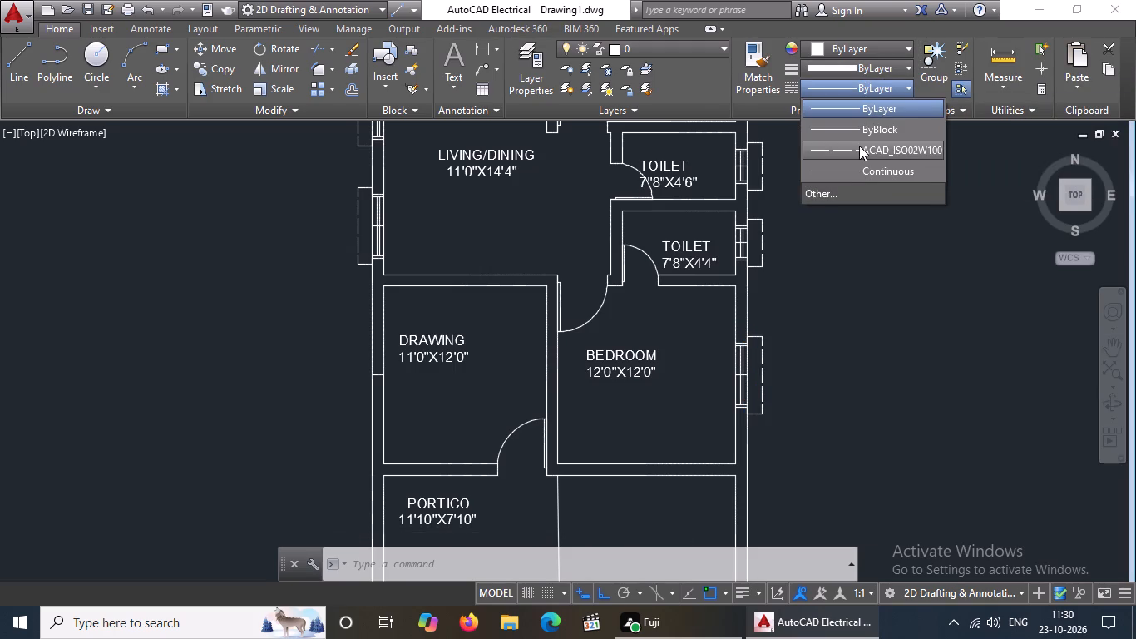
pyautogui.click(859, 146)
pyautogui.scroll(-1, 764, 301)
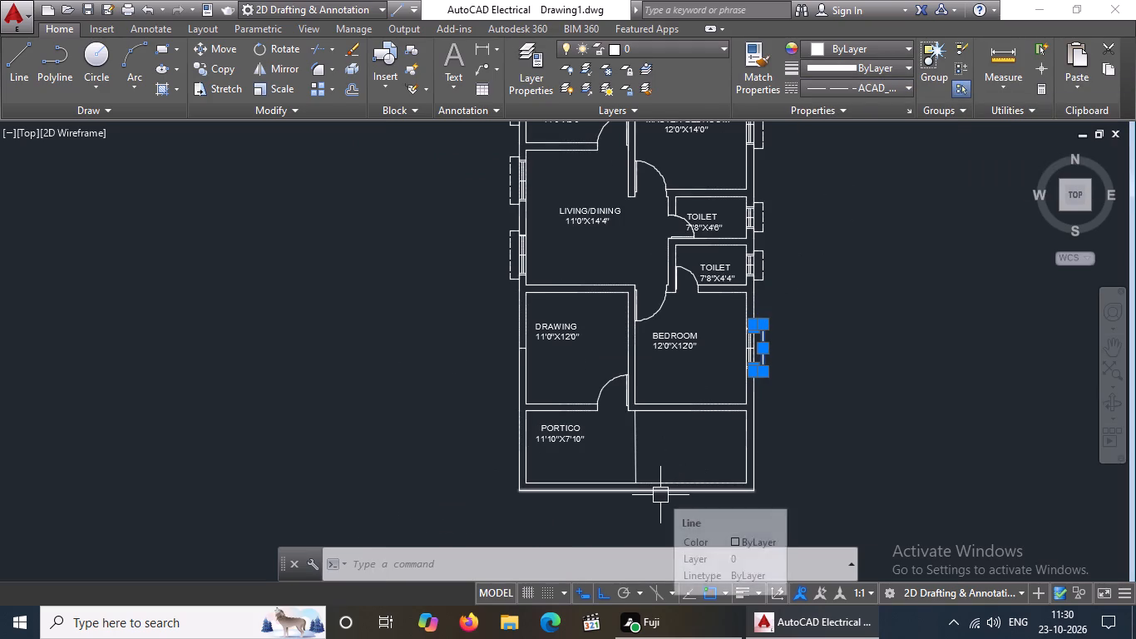
pyautogui.press('Escape')
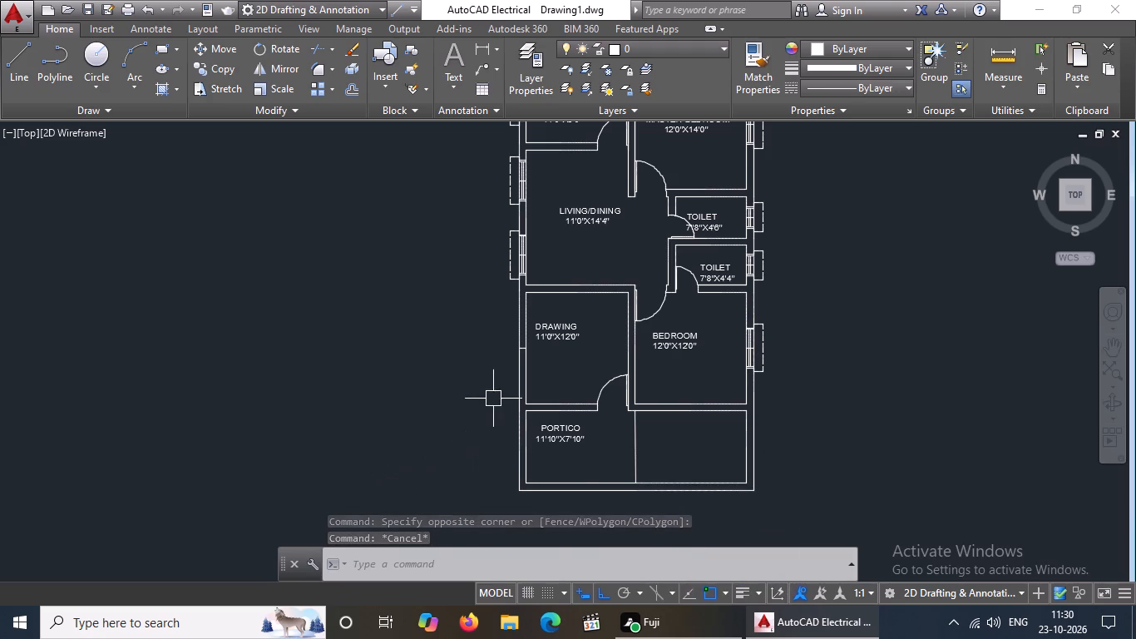
# Offset the short line across the drawing room's outer wall by 2' both upward and downward.
pyautogui.scroll(2, 503, 349)
pyautogui.moveTo(555, 394); pyautogui.dragTo(548, 473, button='middle')
pyautogui.scroll(-1, 581, 467)
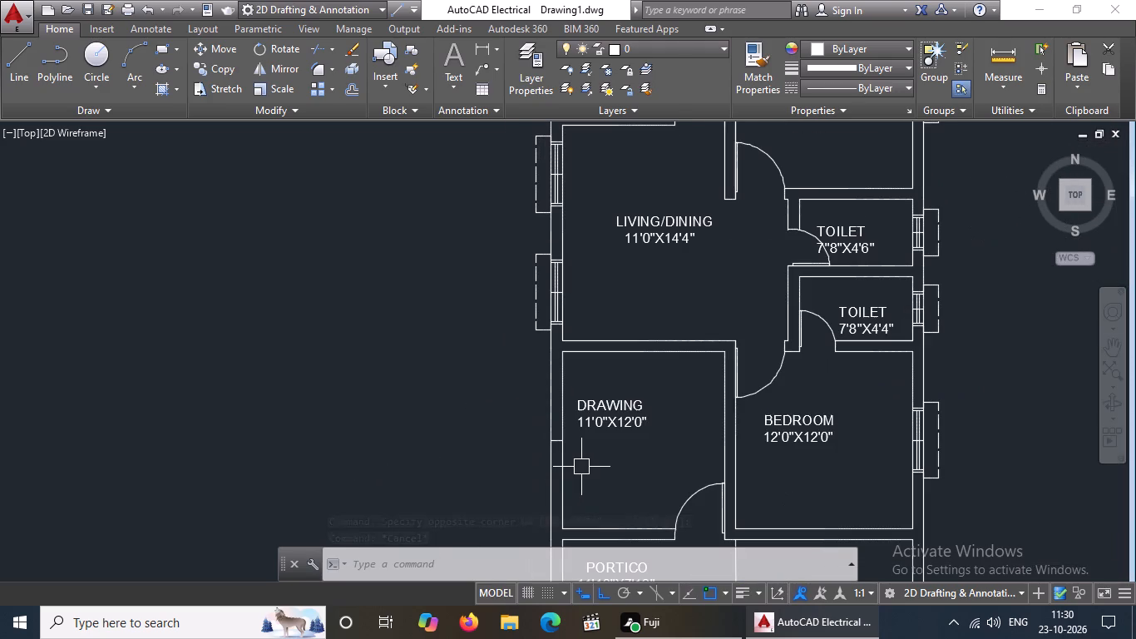
pyautogui.press('Escape')
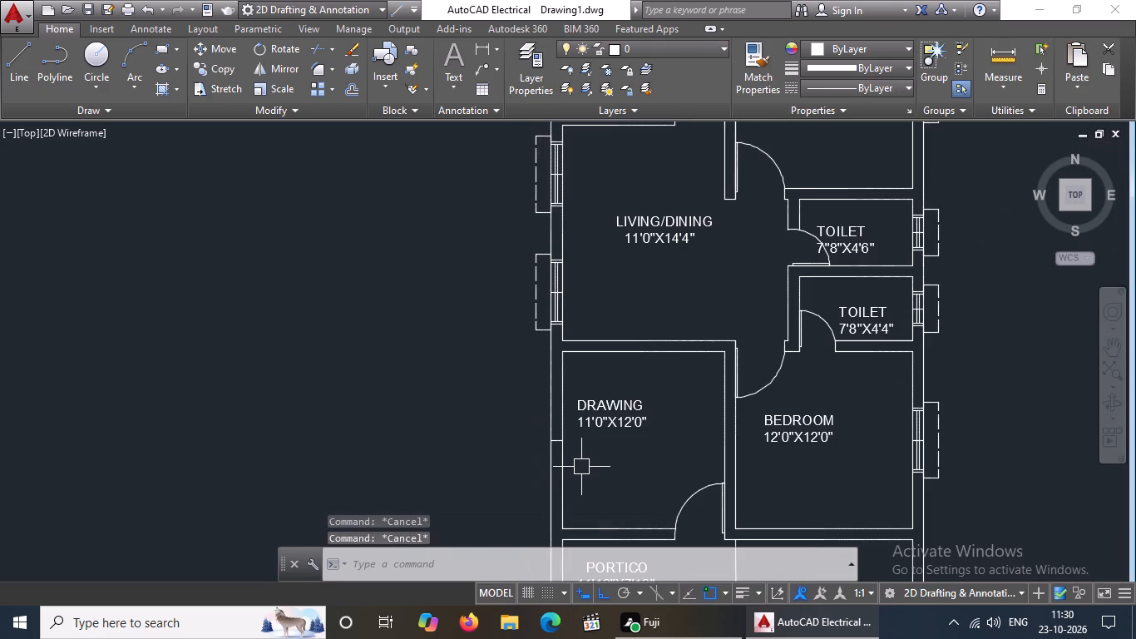
pyautogui.press('o')
pyautogui.press('Return')
pyautogui.press('2')
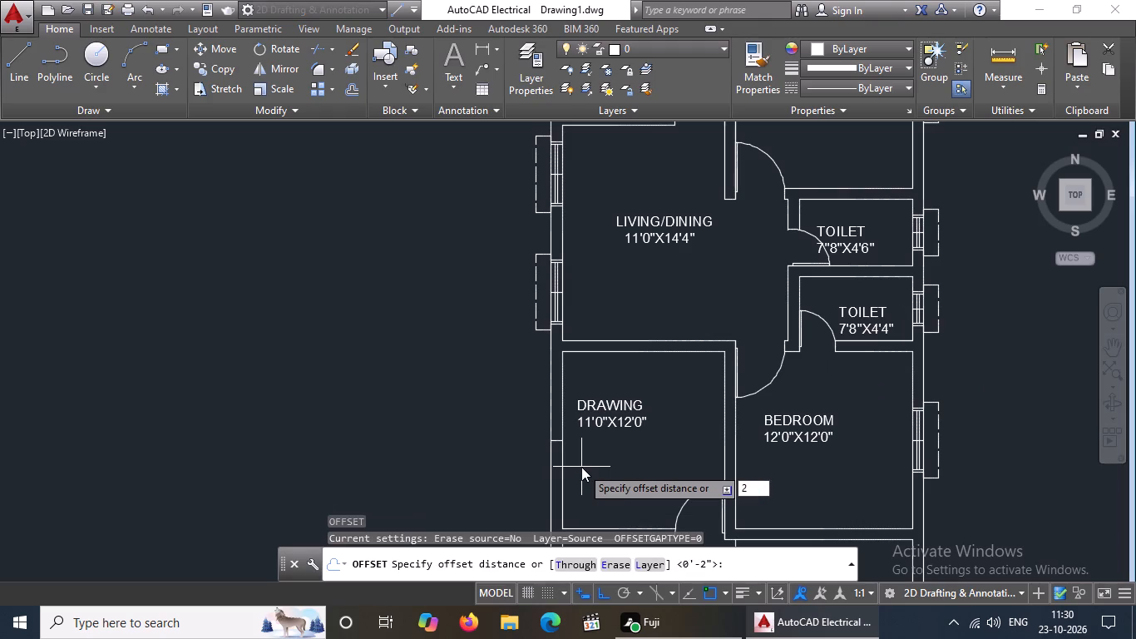
pyautogui.press("'")
pyautogui.press('Return')
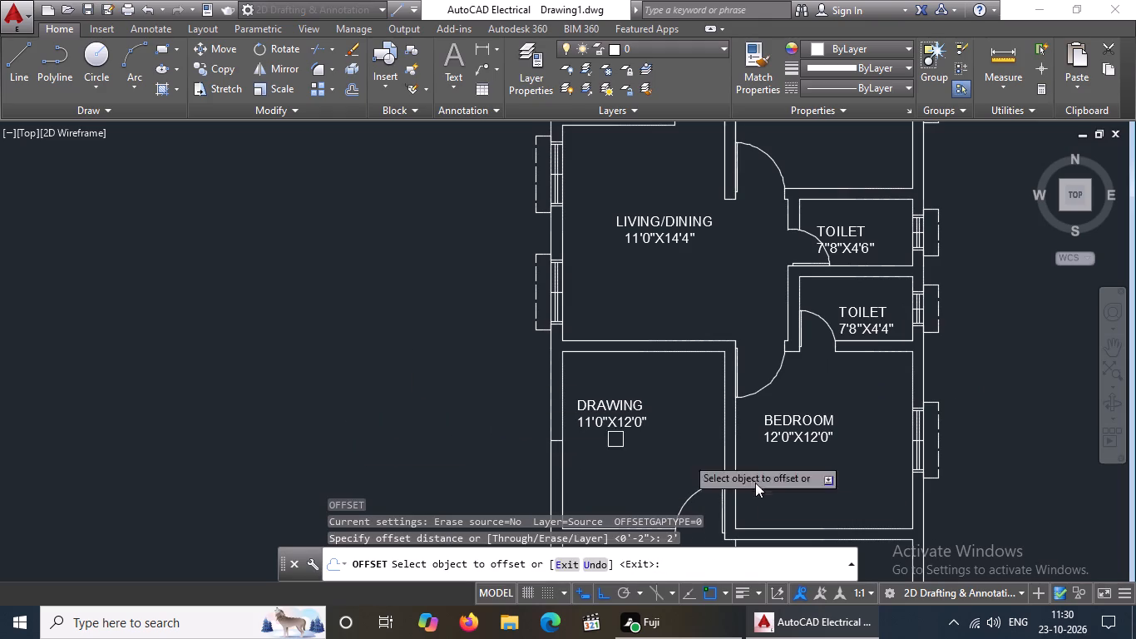
pyautogui.moveTo(635, 478); pyautogui.dragTo(611, 375, button='middle')
pyautogui.scroll(2, 532, 337)
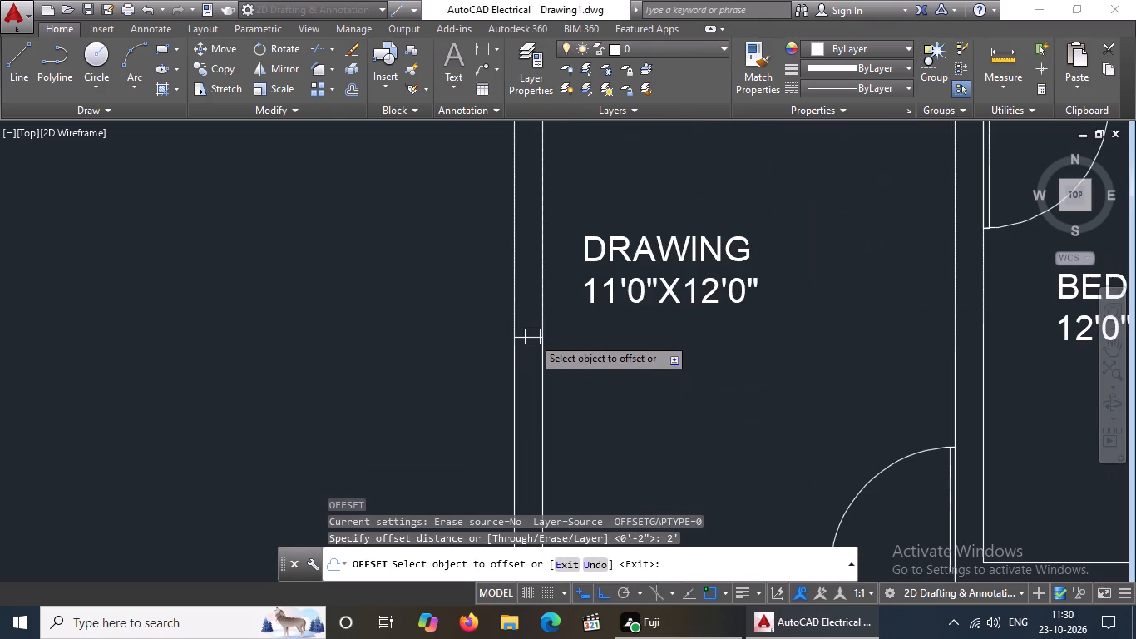
pyautogui.click(532, 337)
pyautogui.click(532, 273)
pyautogui.moveTo(531, 334); pyautogui.dragTo(528, 342)
pyautogui.click(517, 396)
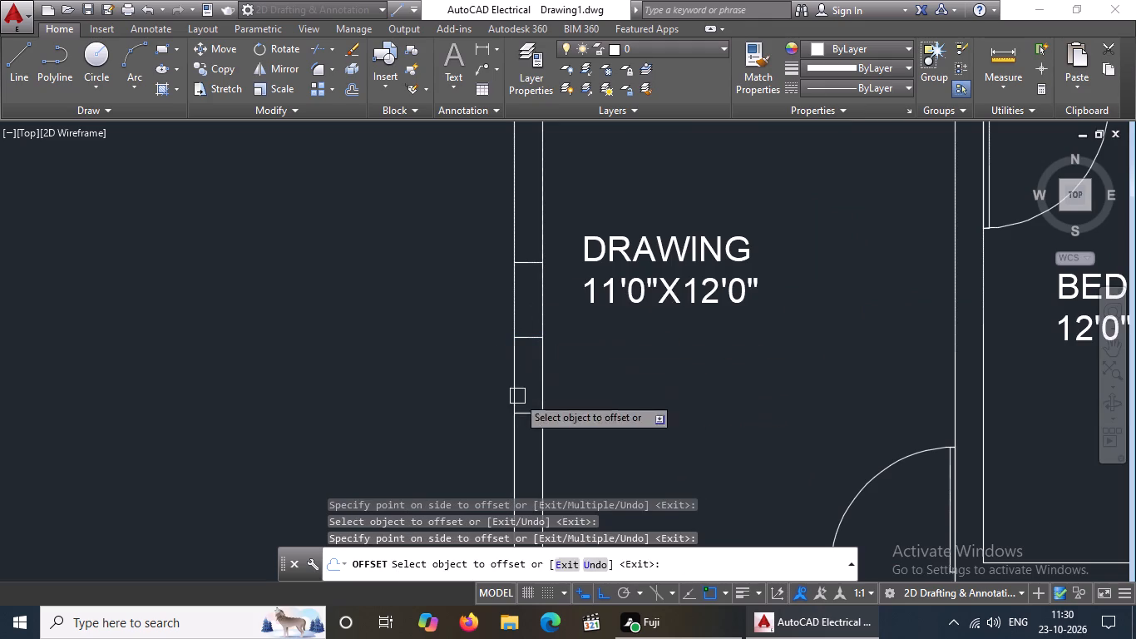
pyautogui.press('Escape')
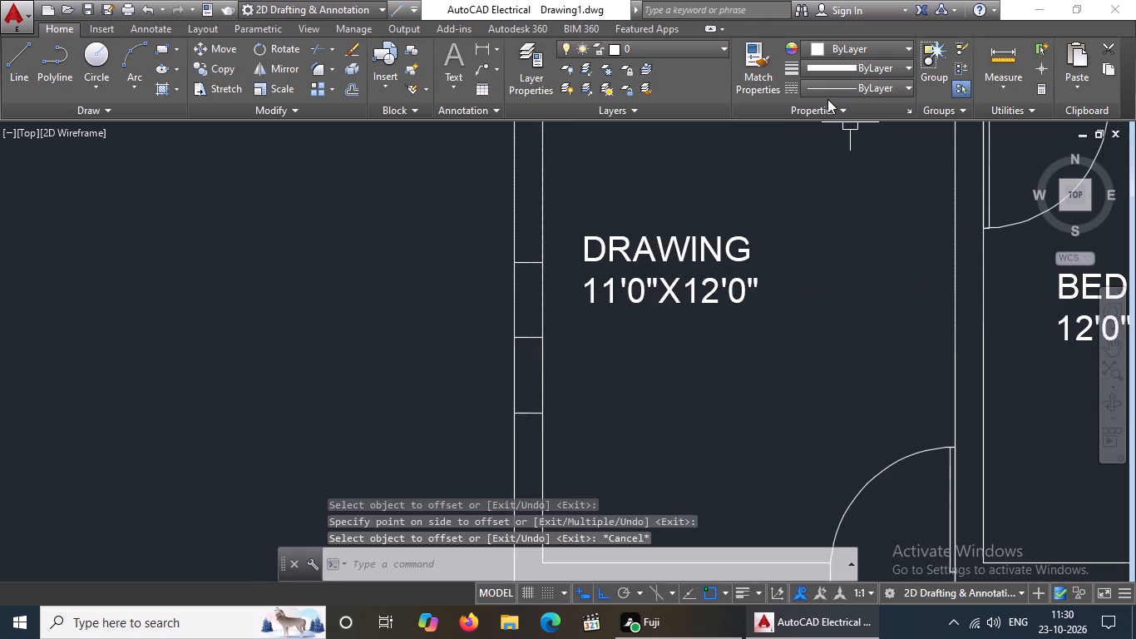
# Draw a vertical line between the midpoints of the drawing room window's upper and lower end lines.
pyautogui.press('l')
pyautogui.press('Return')
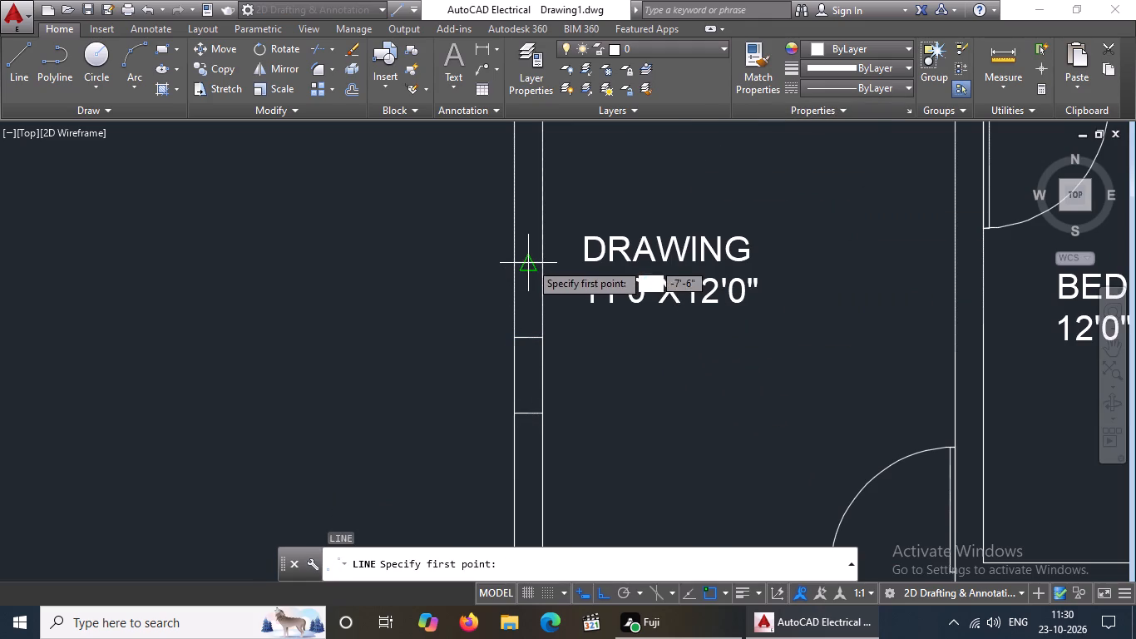
pyautogui.click(530, 260)
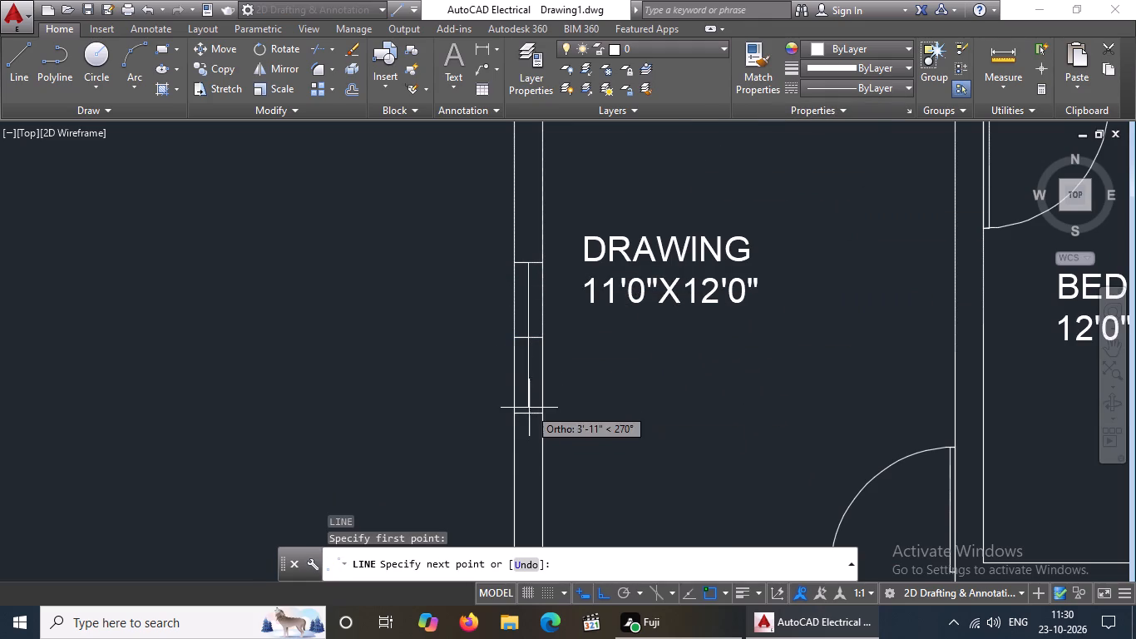
pyautogui.moveTo(528, 416); pyautogui.dragTo(558, 408)
pyautogui.press('Escape')
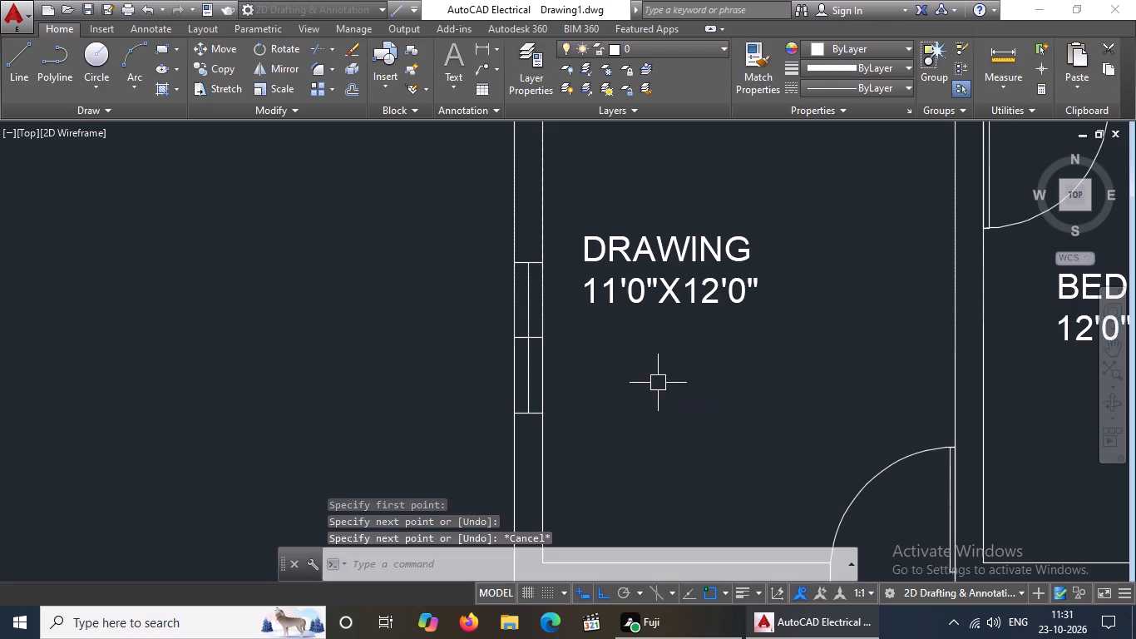
# Offset the drawing room window's vertical centre line by 1" to each side.
pyautogui.scroll(-3, 644, 363)
pyautogui.moveTo(638, 374); pyautogui.dragTo(596, 380, button='middle')
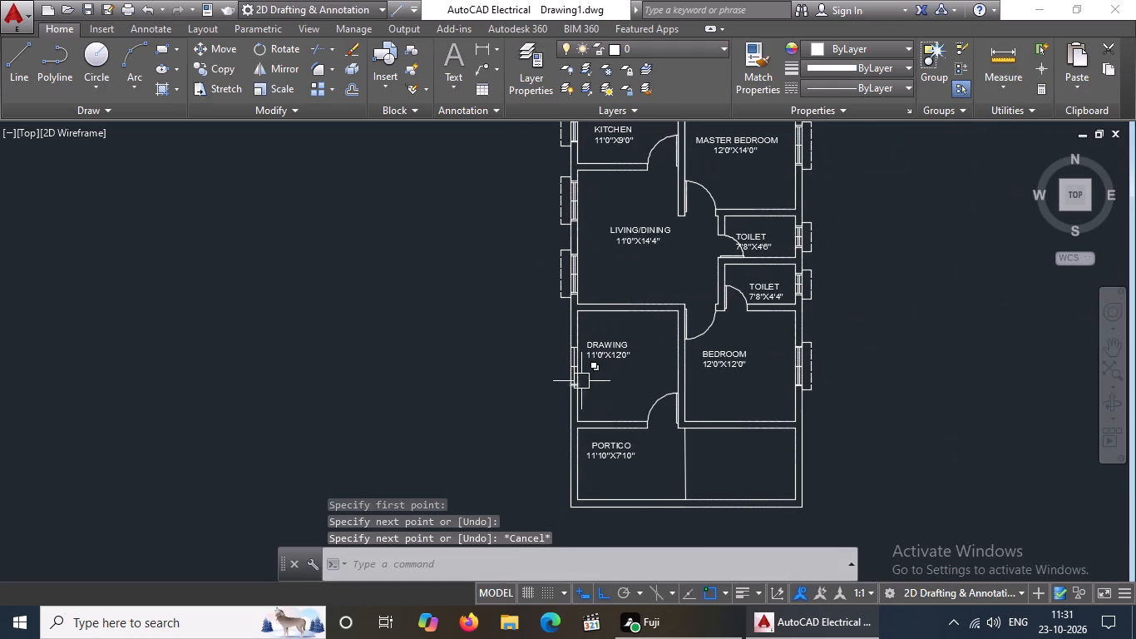
pyautogui.scroll(3, 581, 381)
pyautogui.press('Escape')
pyautogui.press('o')
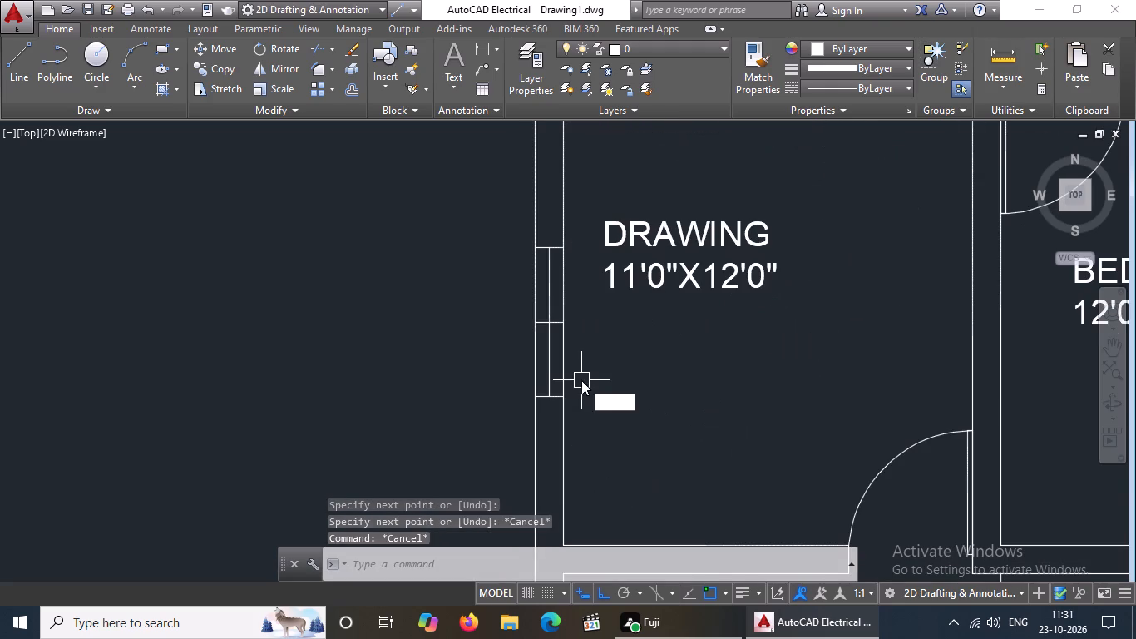
pyautogui.press('Return')
pyautogui.press('1')
pyautogui.hotkey('shift', '"')
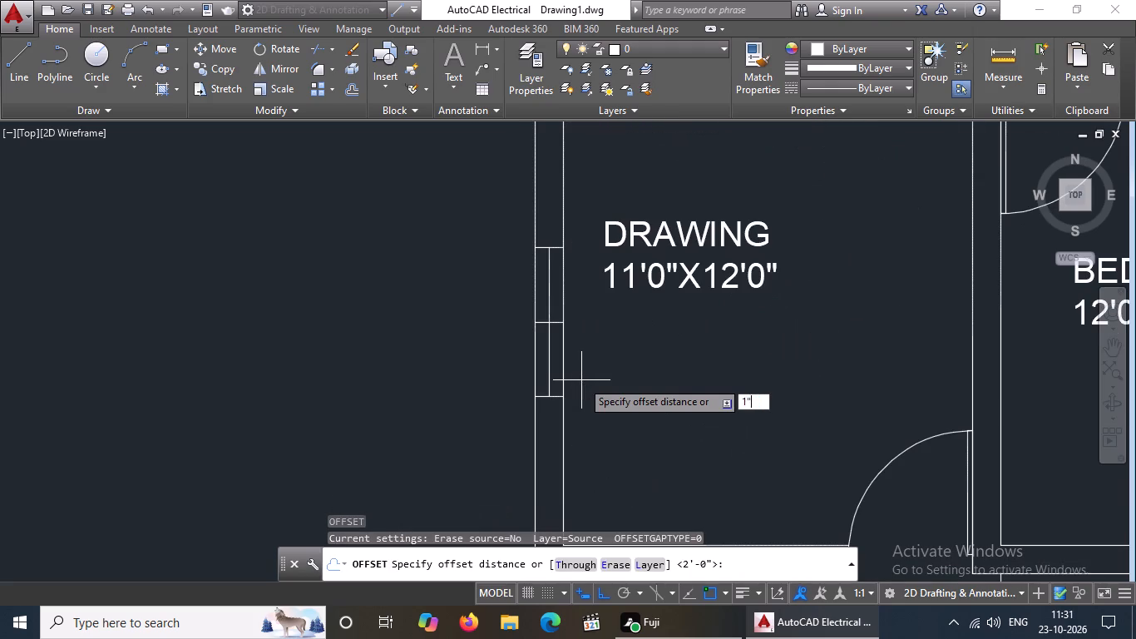
pyautogui.press('Return')
pyautogui.scroll(2, 549, 354)
pyautogui.moveTo(546, 356); pyautogui.dragTo(565, 357)
pyautogui.moveTo(580, 357); pyautogui.dragTo(571, 367)
pyautogui.moveTo(541, 369); pyautogui.dragTo(532, 373)
pyautogui.click(511, 380)
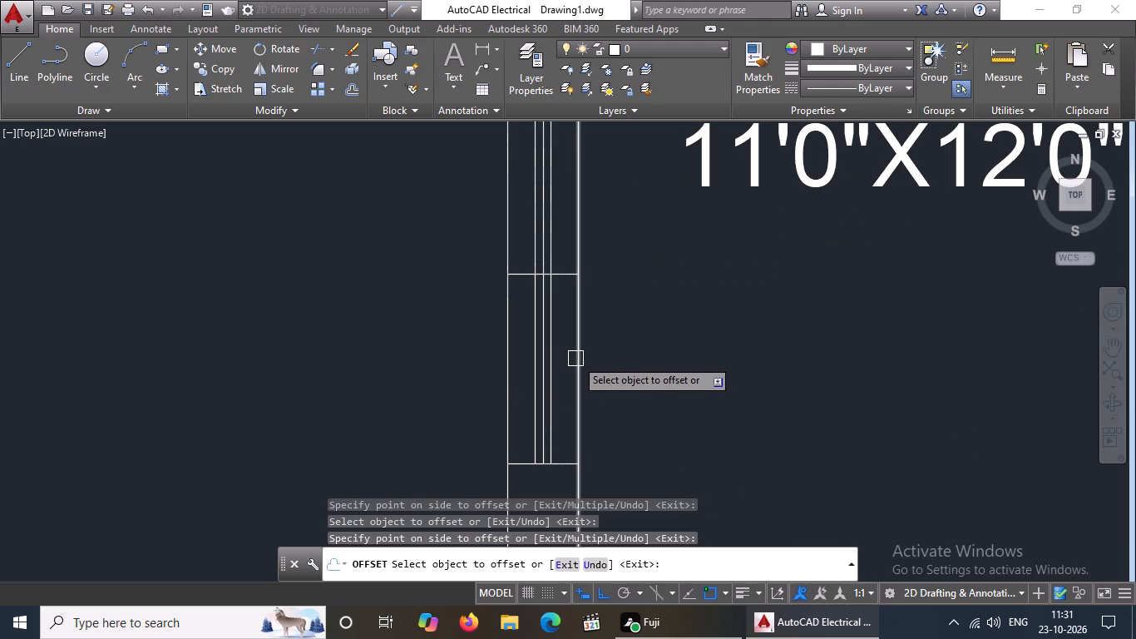
pyautogui.press('Escape')
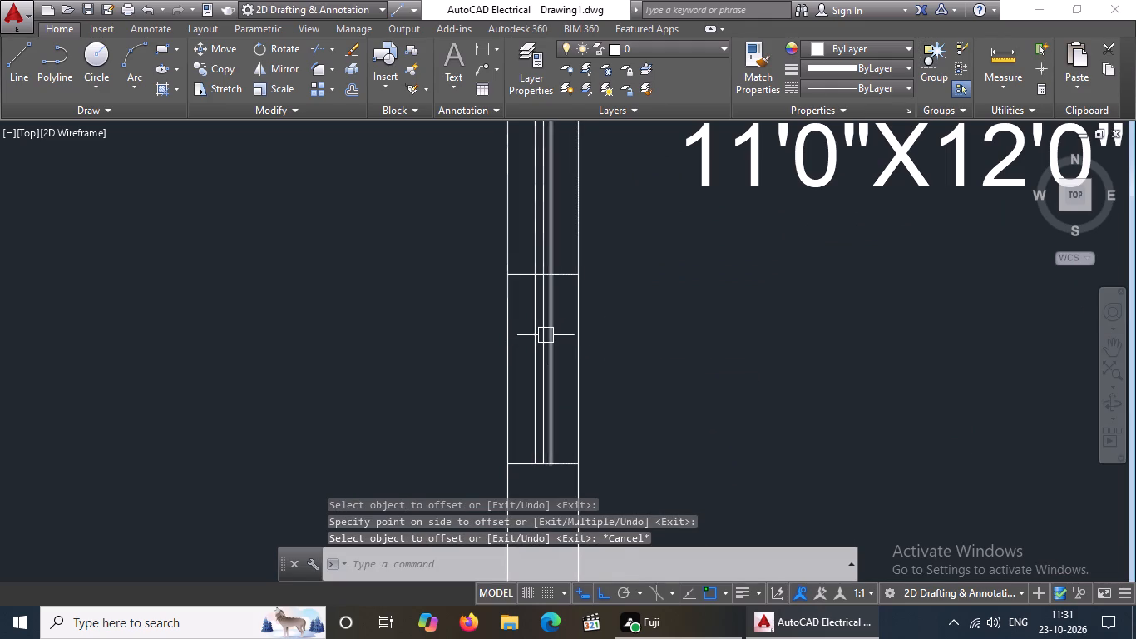
# Erase the original vertical centre line between the drawing room window's two offset lines.
pyautogui.scroll(2, 546, 335)
pyautogui.click(537, 340)
pyautogui.press('Delete')
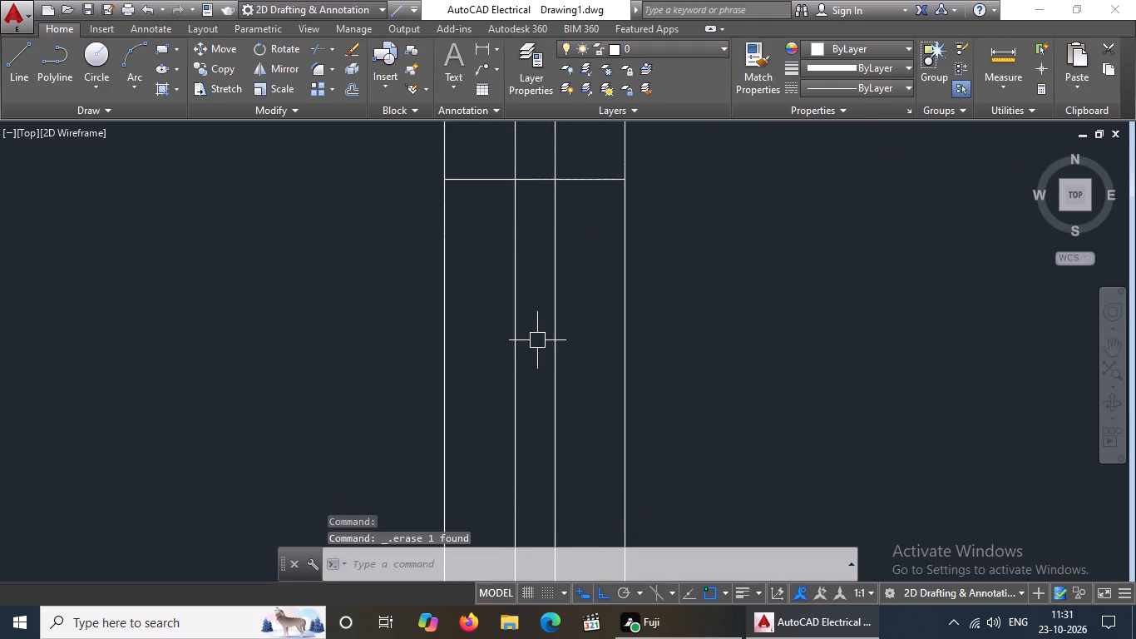
# Offset the drawing room window's upper and lower end lines outward by 2" each.
pyautogui.scroll(-2, 571, 341)
pyautogui.moveTo(573, 341); pyautogui.dragTo(576, 361, button='middle')
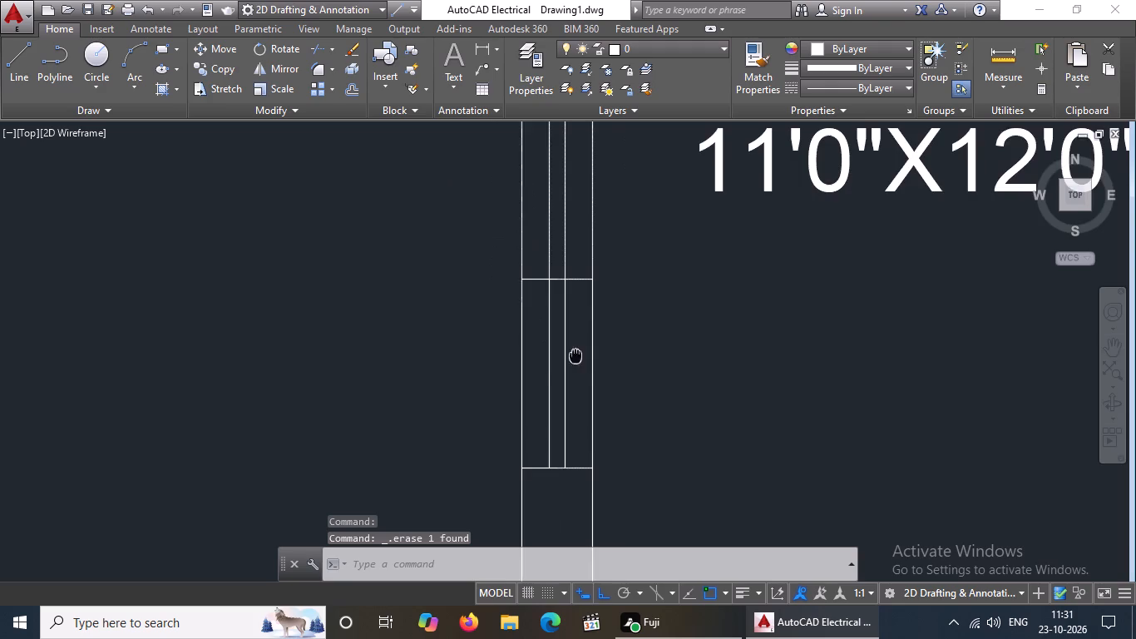
pyautogui.moveTo(576, 361); pyautogui.dragTo(580, 373, button='middle')
pyautogui.scroll(-1, 583, 371)
pyautogui.press('Escape')
pyautogui.press('o')
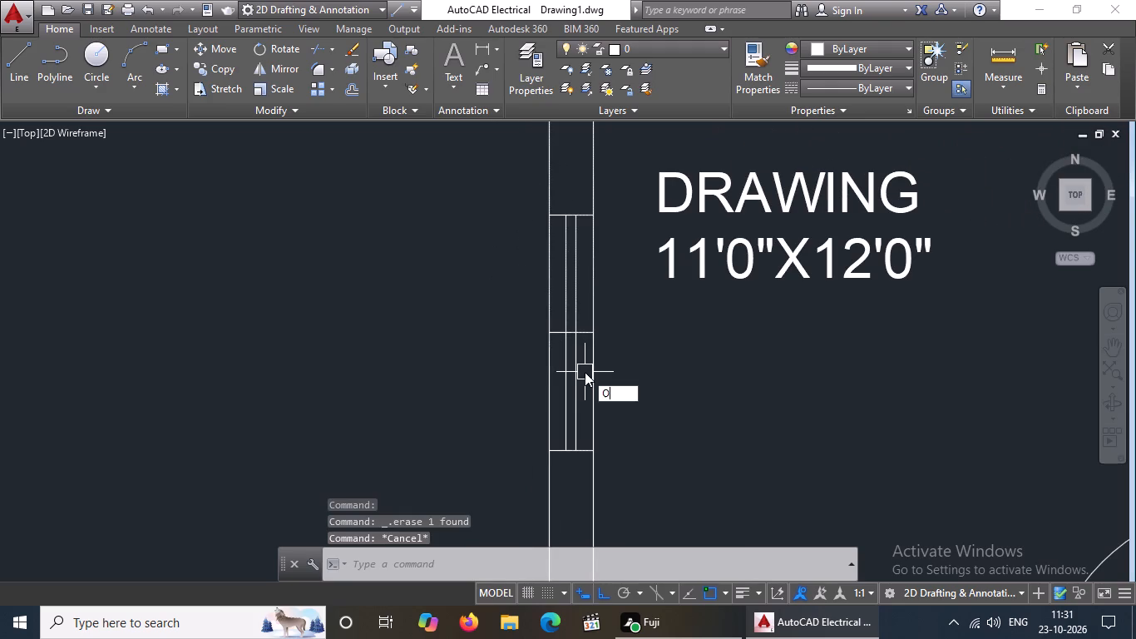
pyautogui.press('Return')
pyautogui.press('2')
pyautogui.hotkey('shift', '"')
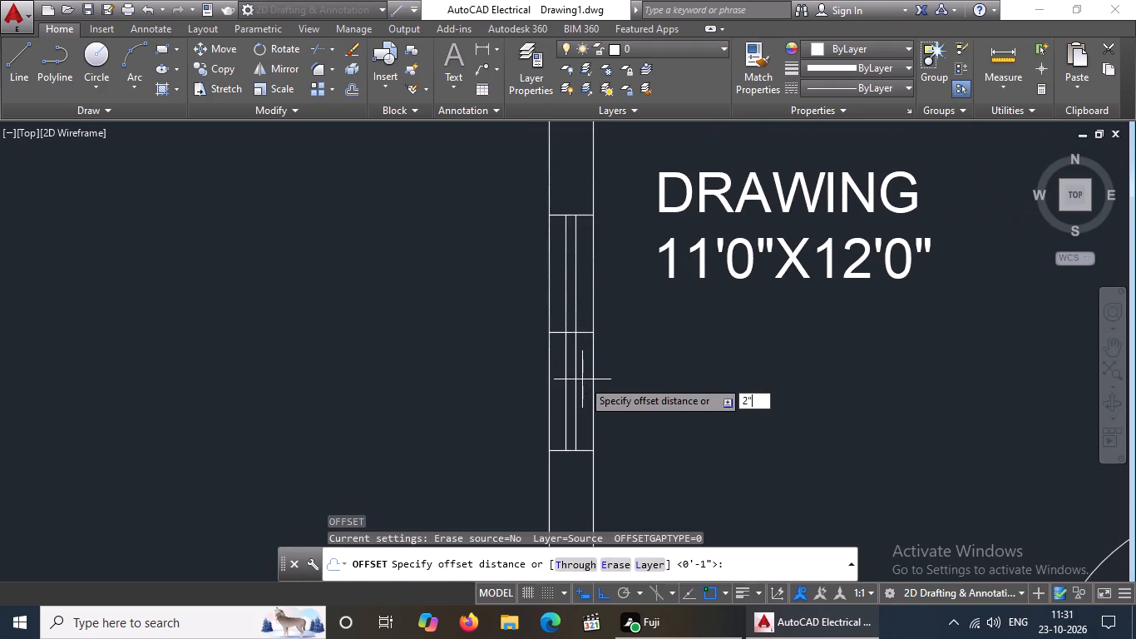
pyautogui.press('Return')
pyautogui.scroll(2, 575, 199)
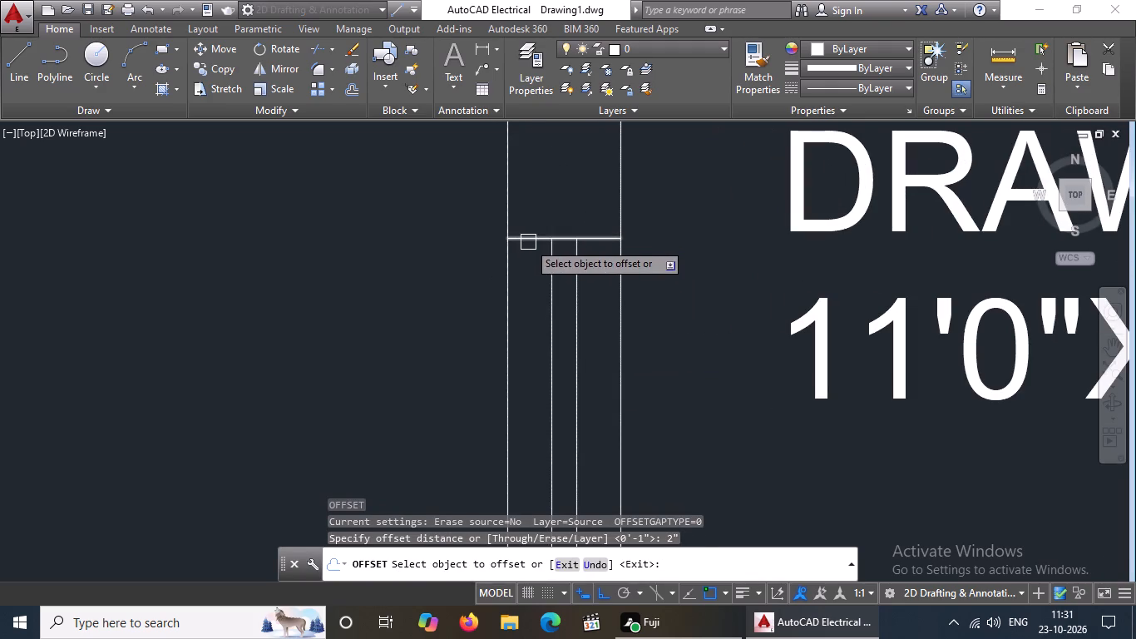
pyautogui.click(529, 241)
pyautogui.click(555, 187)
pyautogui.scroll(-3, 554, 196)
pyautogui.scroll(-1, 569, 310)
pyautogui.scroll(3, 563, 370)
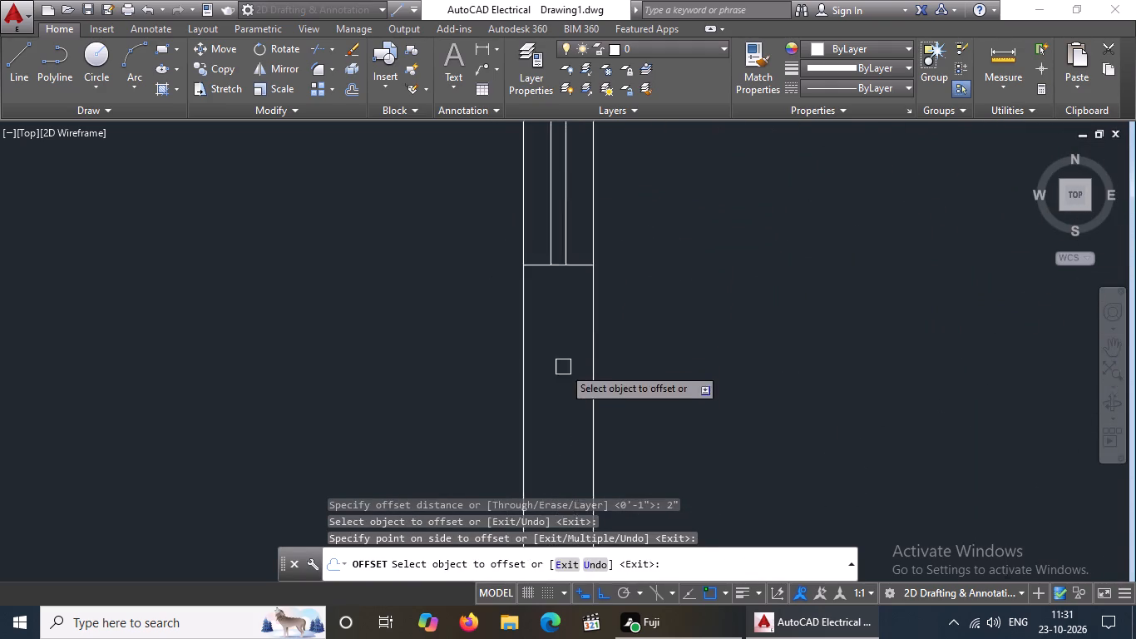
pyautogui.moveTo(537, 266); pyautogui.dragTo(545, 302)
pyautogui.click(559, 374)
pyautogui.scroll(-3, 580, 349)
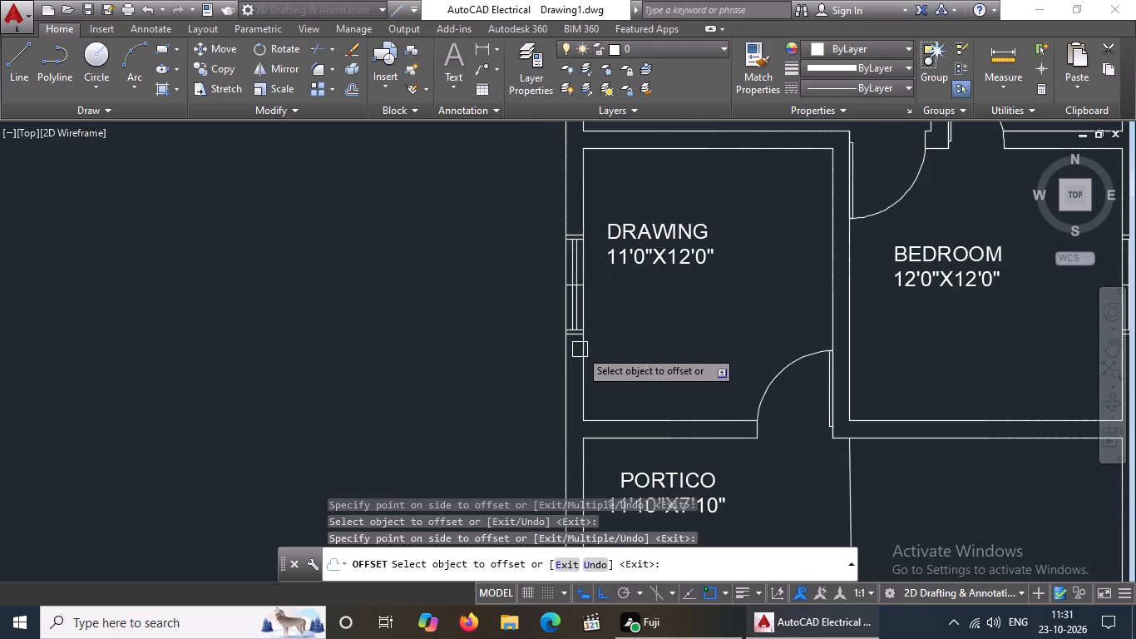
pyautogui.scroll(-1, 570, 351)
pyautogui.scroll(1, 571, 351)
pyautogui.moveTo(575, 386); pyautogui.dragTo(583, 411, button='middle')
pyautogui.scroll(-1, 638, 374)
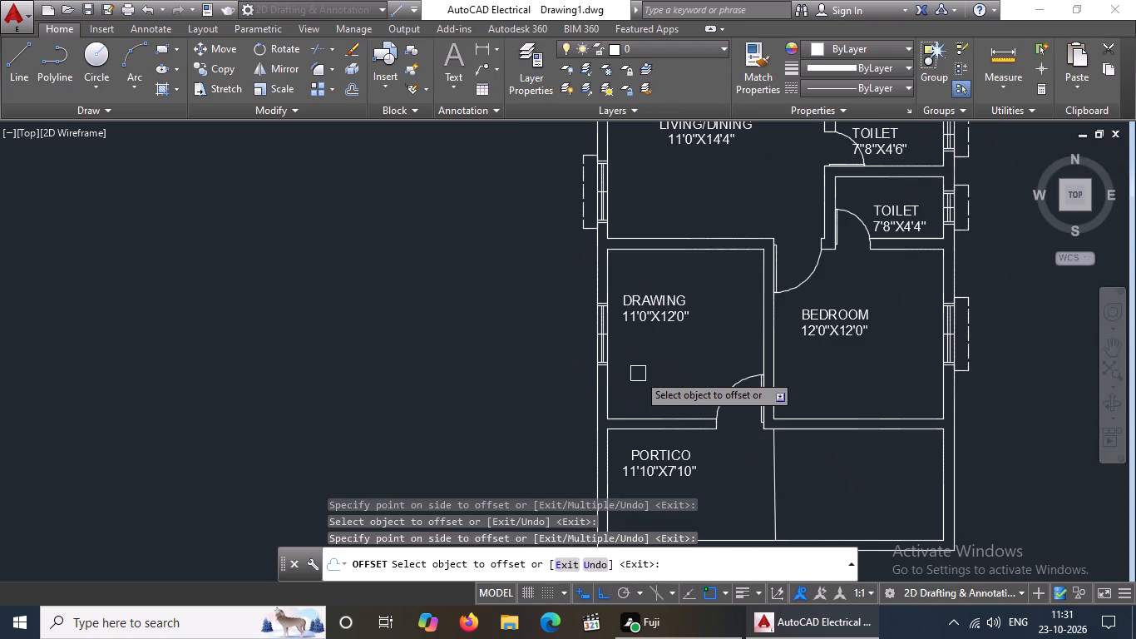
pyautogui.press('Escape')
# From the drawing room window's upper end on the outer wall face, draw a line 5" upward and 1' outward.
pyautogui.press('l')
pyautogui.press('Return')
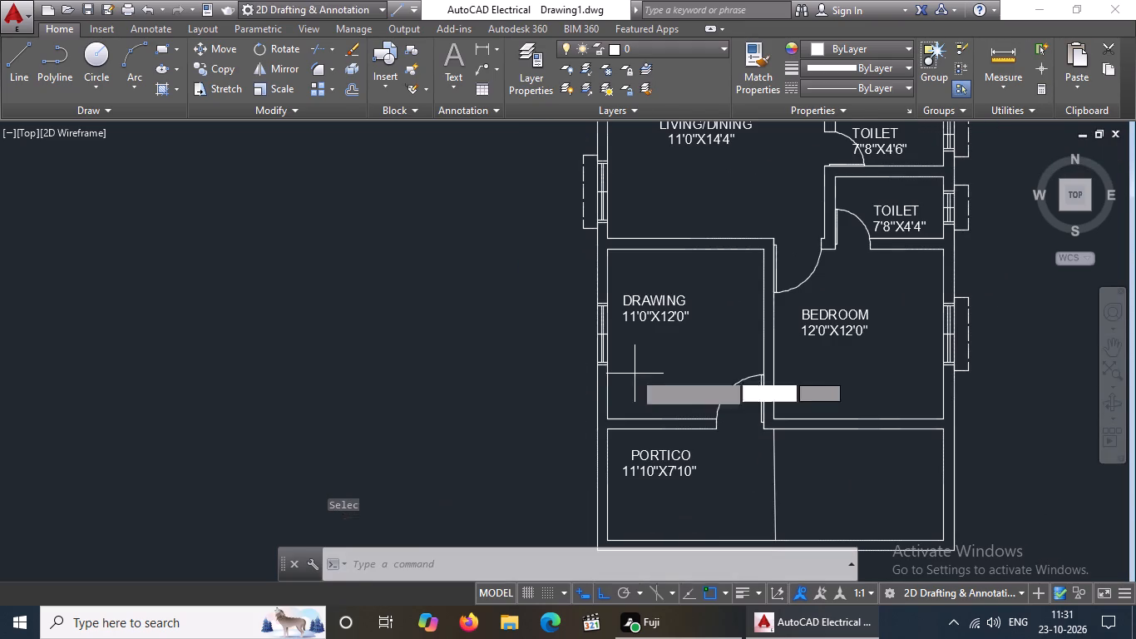
pyautogui.scroll(3, 570, 275)
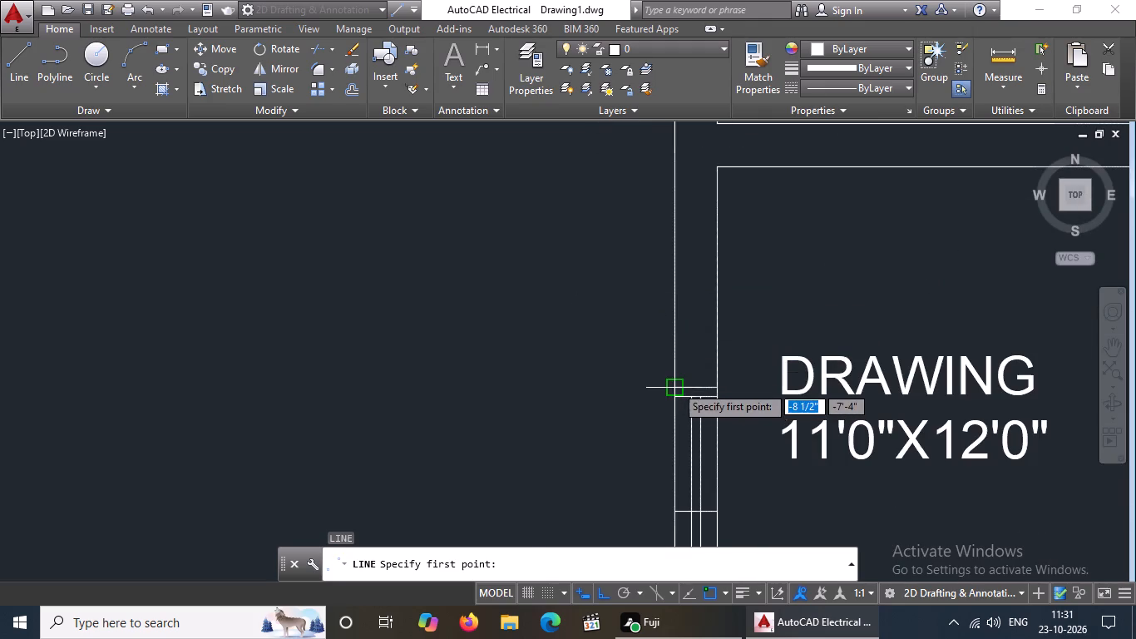
pyautogui.click(675, 385)
pyautogui.press('5')
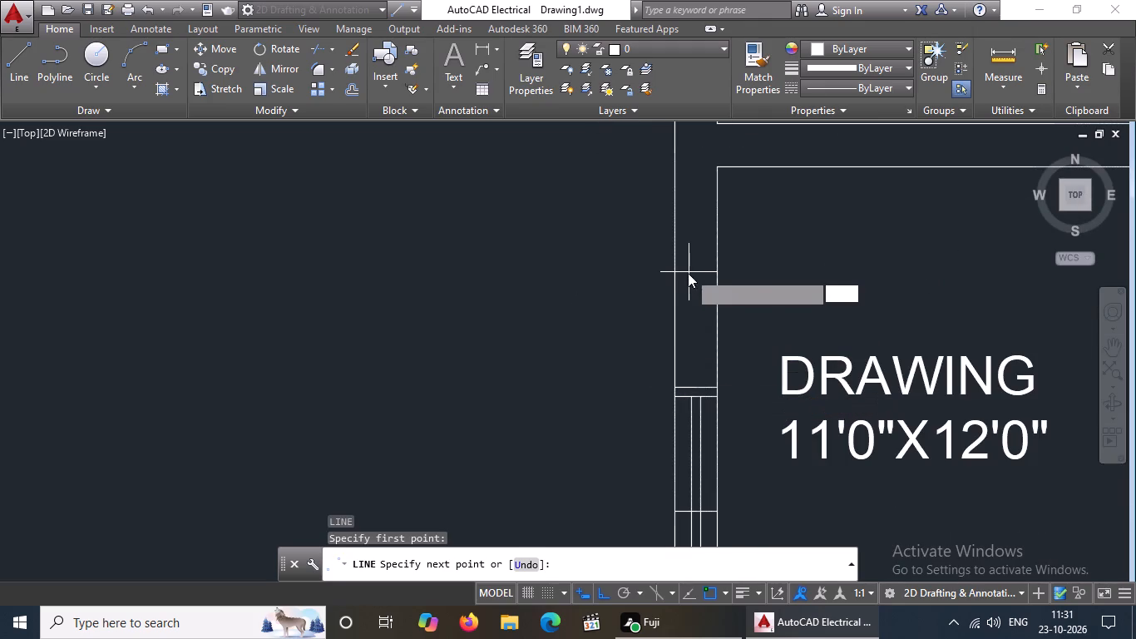
pyautogui.hotkey('shift', '"')
pyautogui.press('Return')
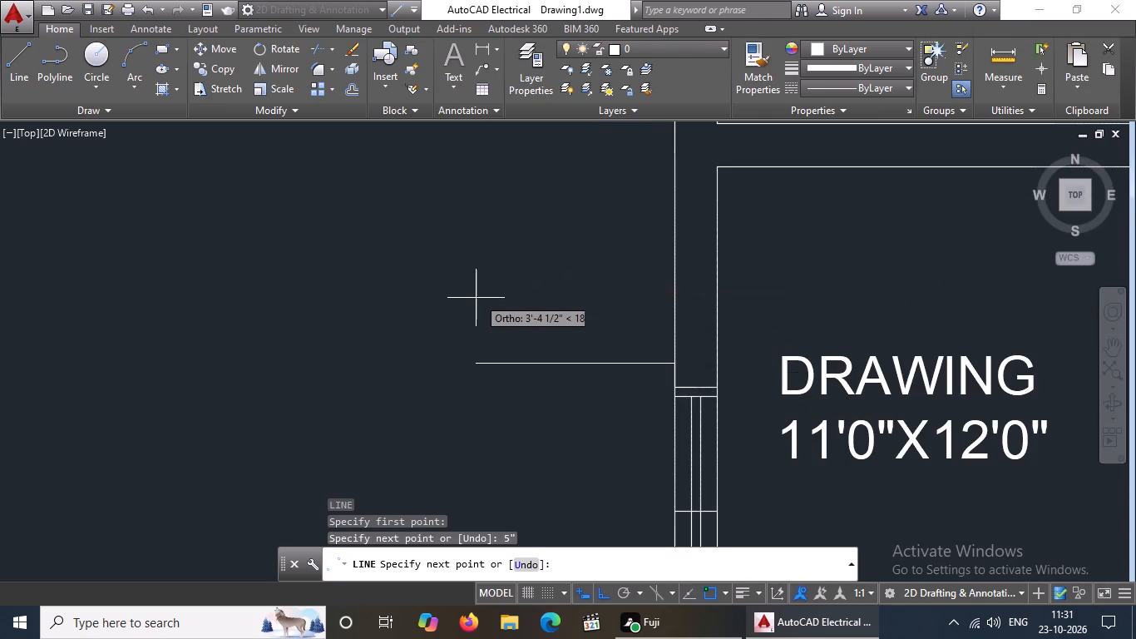
pyautogui.write("1'")
pyautogui.press('Return')
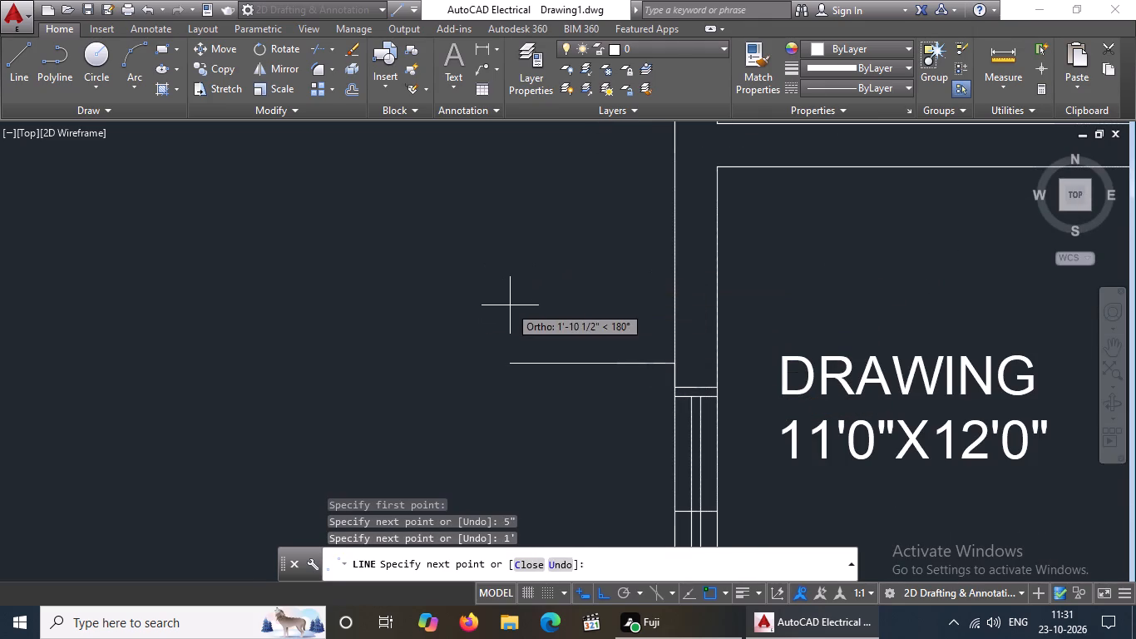
pyautogui.press('Return')
pyautogui.scroll(-3, 609, 283)
pyautogui.scroll(2, 633, 371)
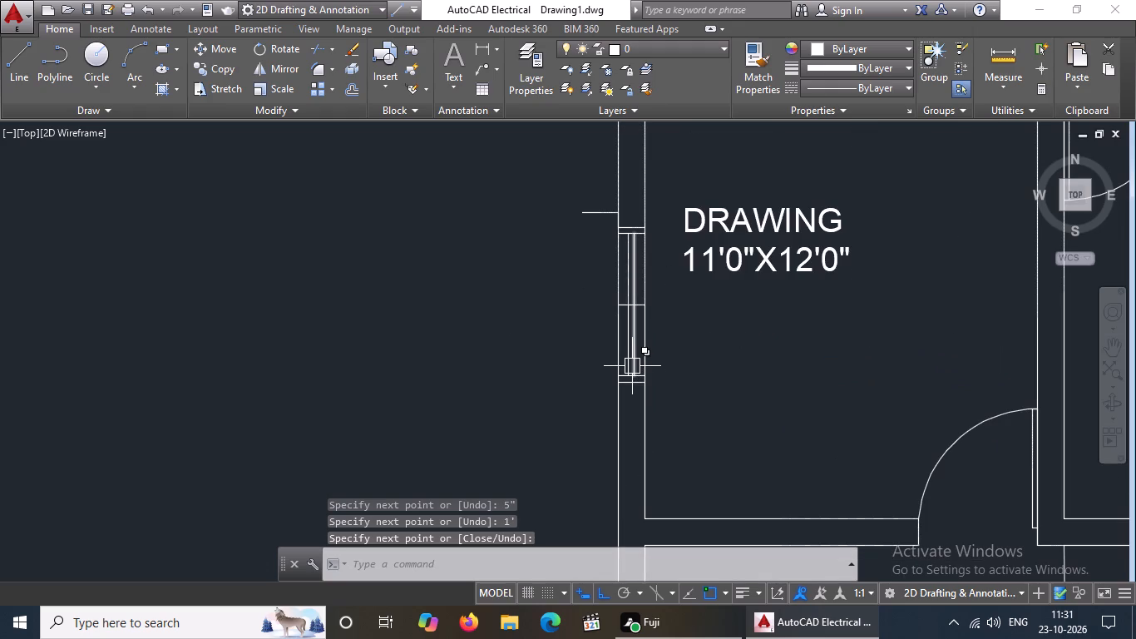
# From the drawing room window's lower end on the outer wall face, draw lines 5" downward, 1' outward, and up to the upper projection line.
pyautogui.press('l')
pyautogui.press('Return')
pyautogui.scroll(2, 618, 384)
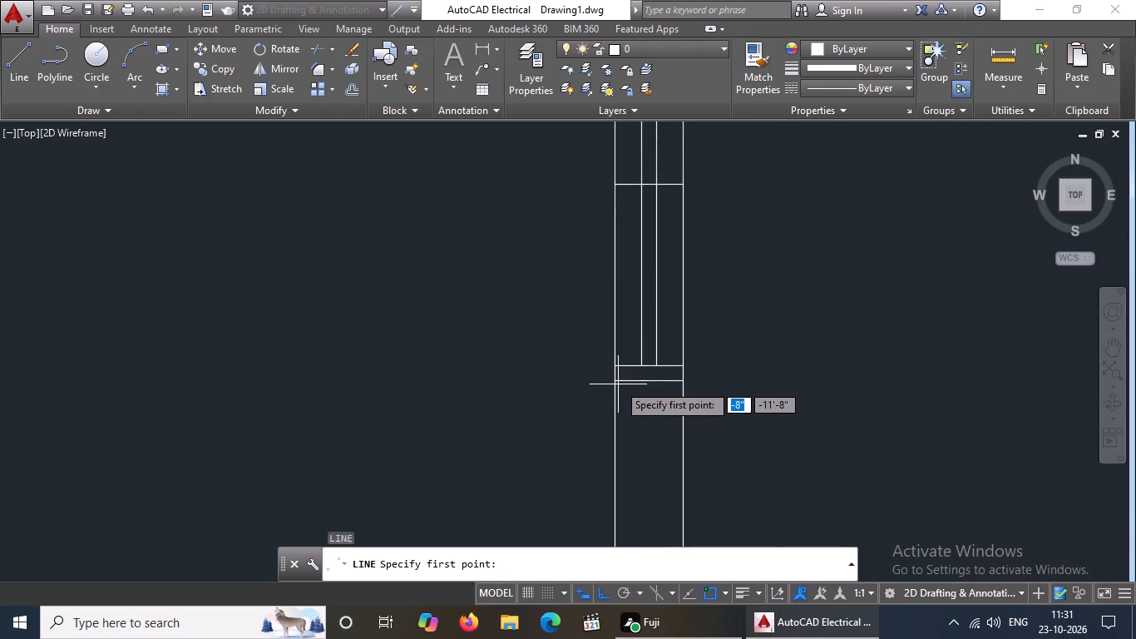
pyautogui.click(616, 379)
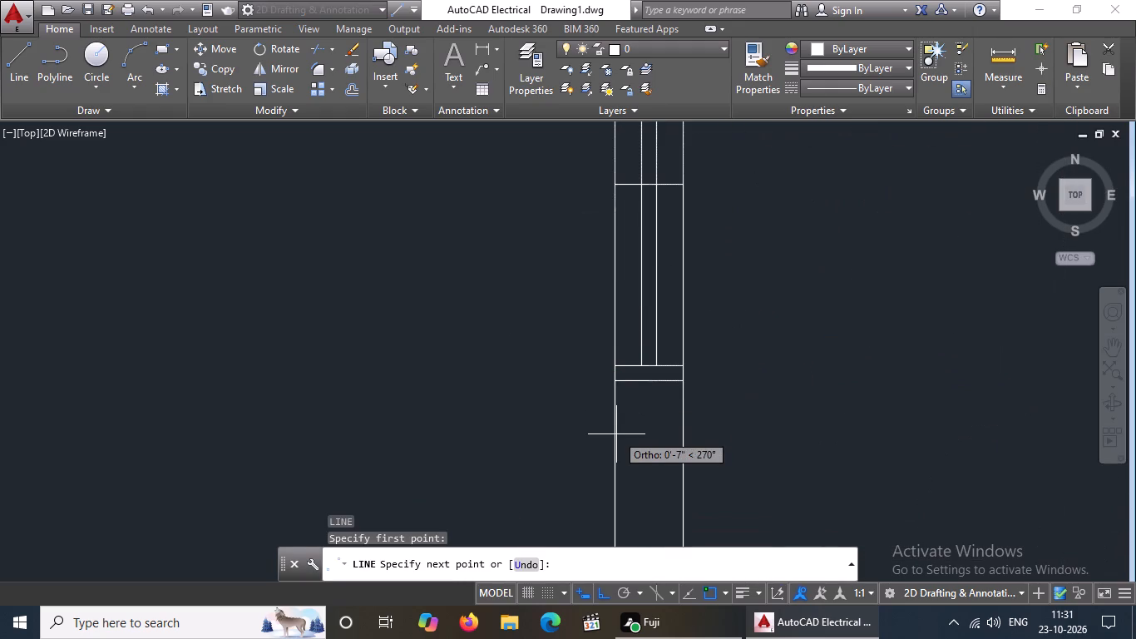
pyautogui.press('5')
pyautogui.hotkey('shift', '"')
pyautogui.press('Return')
pyautogui.scroll(-1, 282, 424)
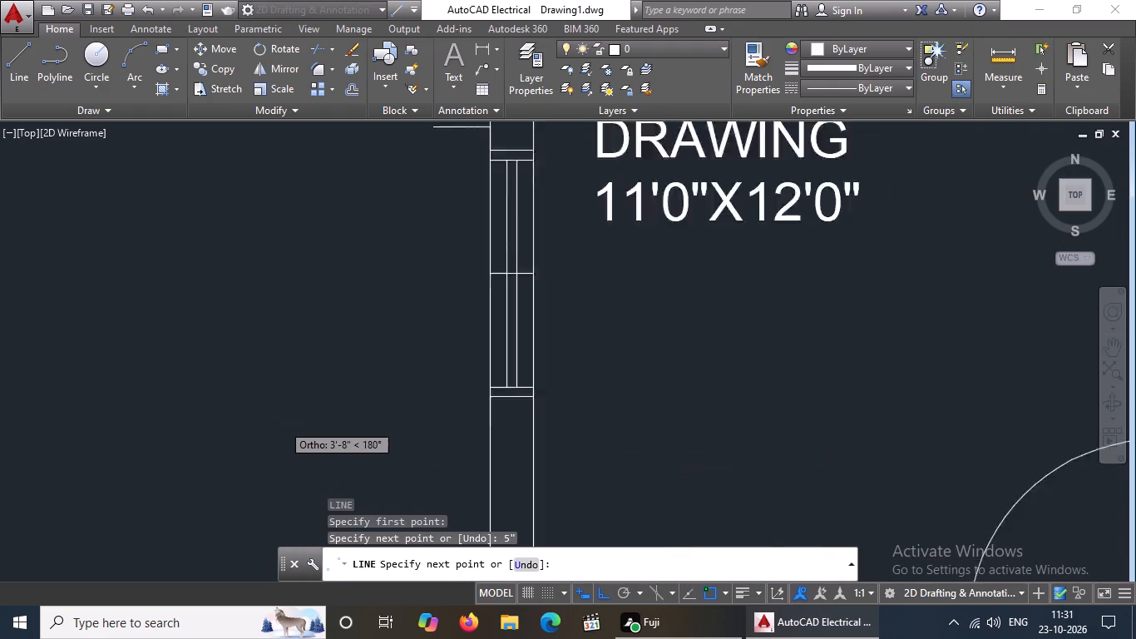
pyautogui.scroll(-2, 282, 424)
pyautogui.write("1'")
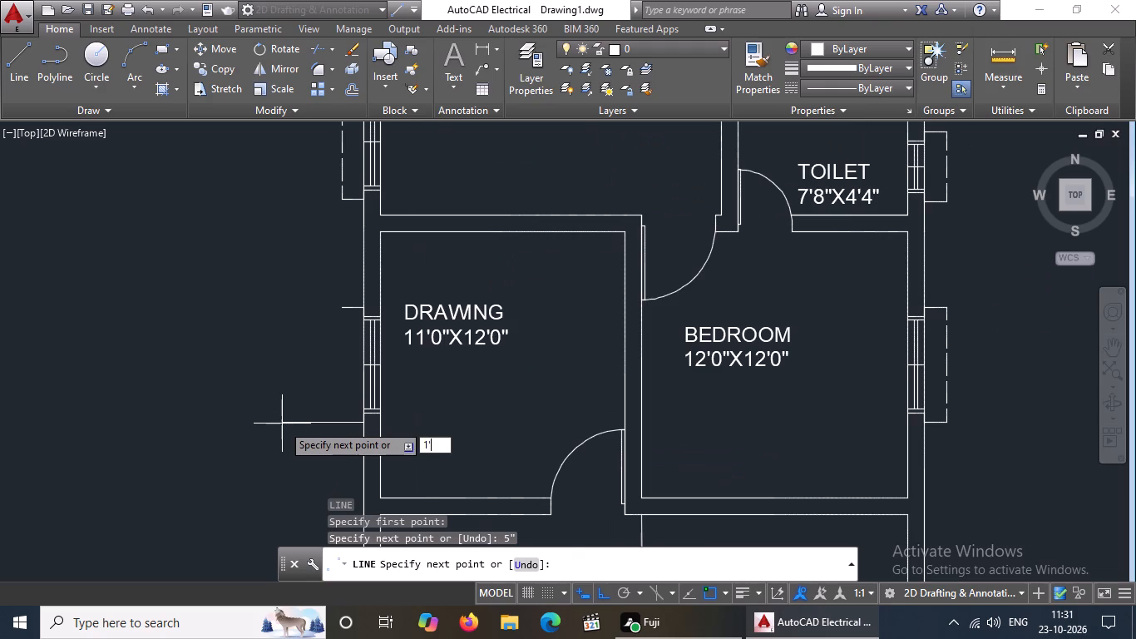
pyautogui.press('Return')
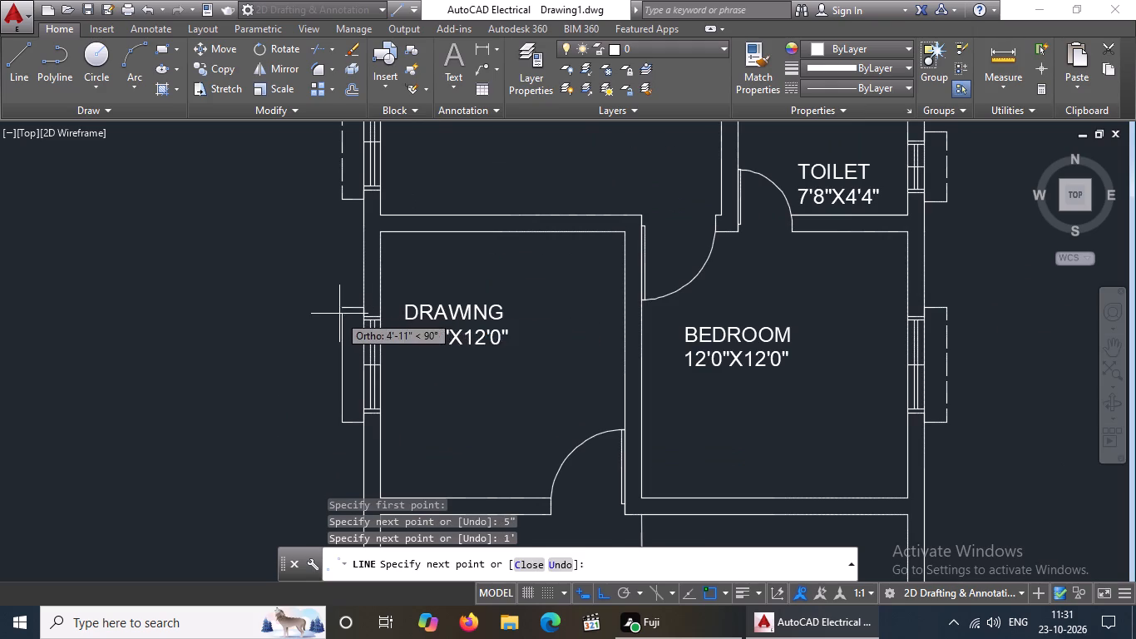
pyautogui.click(345, 306)
pyautogui.press('Escape')
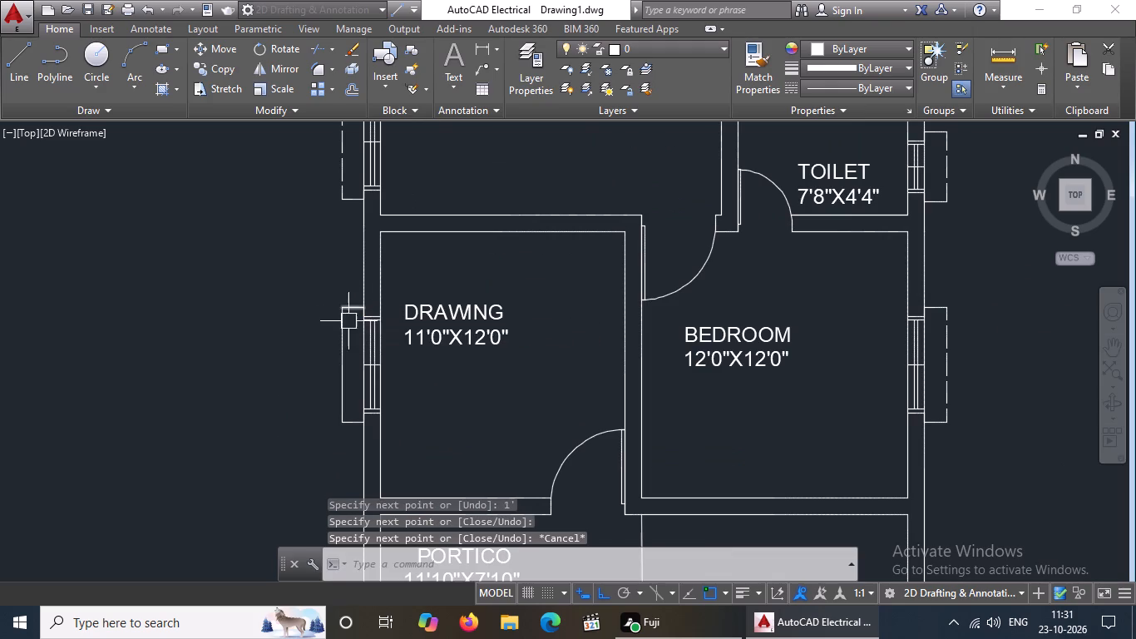
# Change the linetype of the drawing room window's outer projection lines to the dashed ACAD_ISO02W100.
pyautogui.scroll(2, 309, 285)
pyautogui.moveTo(312, 285); pyautogui.dragTo(339, 312)
pyautogui.scroll(-3, 420, 323)
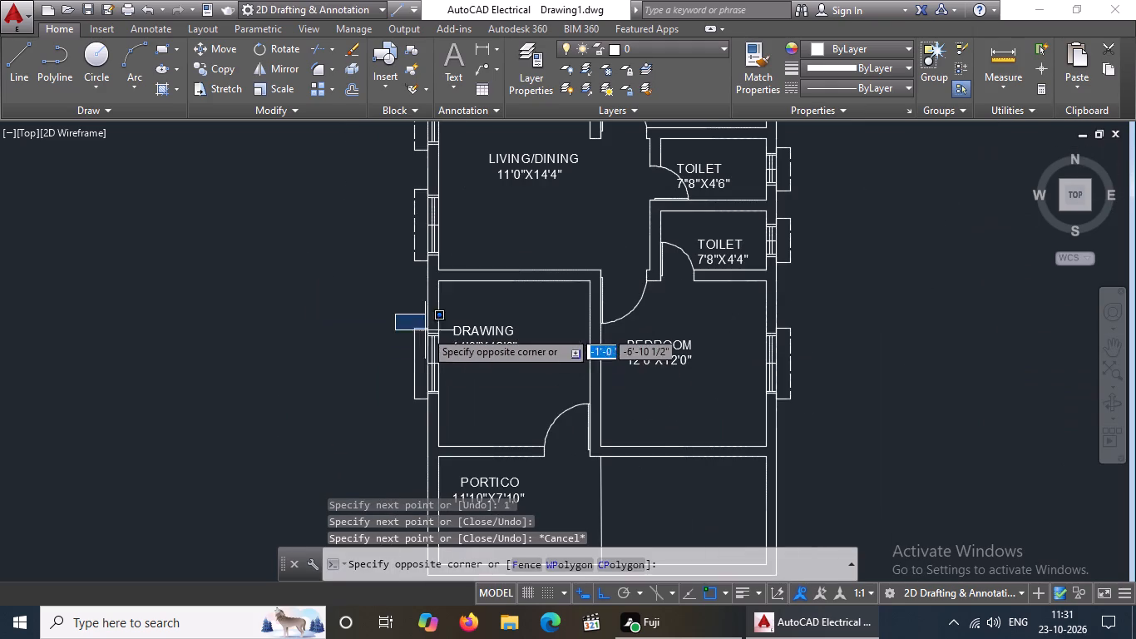
pyautogui.scroll(2, 425, 403)
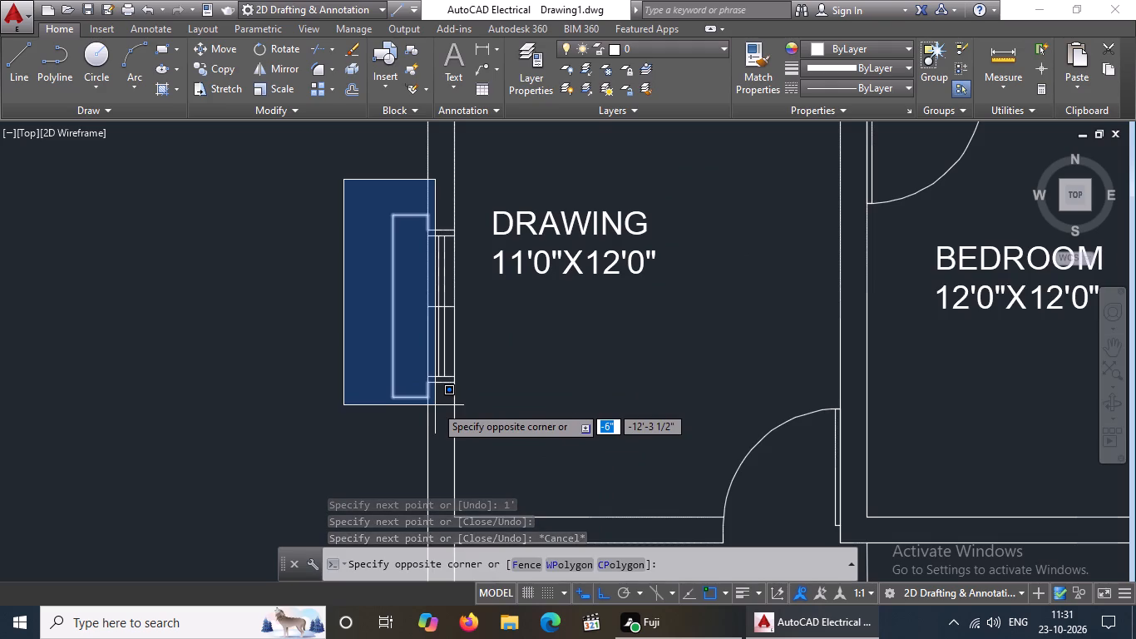
pyautogui.click(435, 405)
pyautogui.click(827, 93)
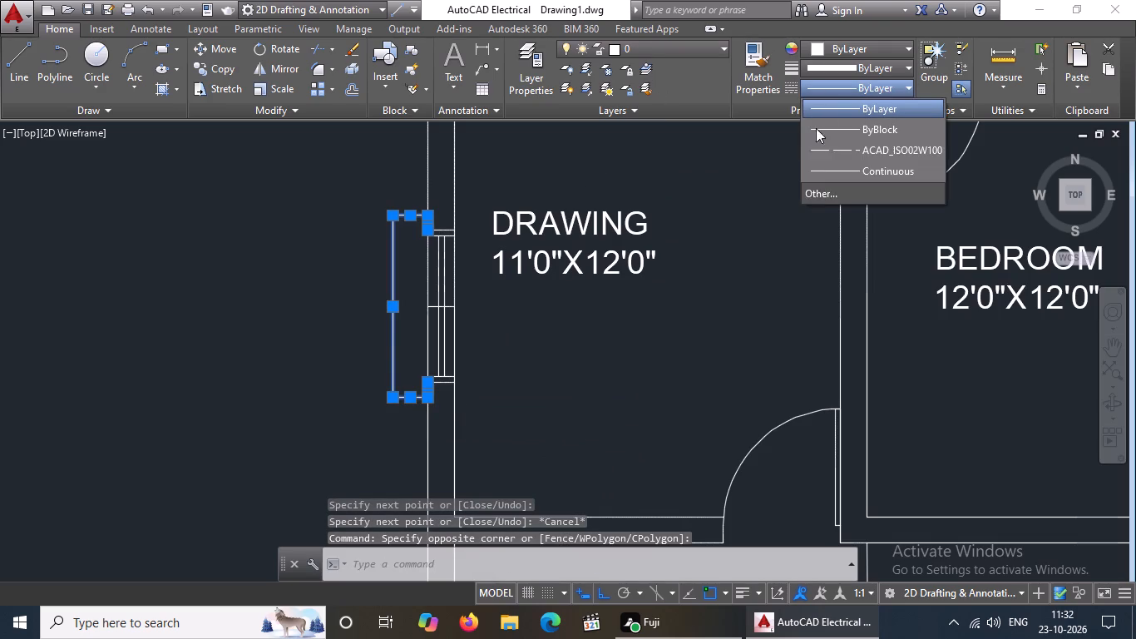
pyautogui.moveTo(826, 148); pyautogui.dragTo(822, 160)
pyautogui.scroll(-3, 521, 273)
pyautogui.press('Escape')
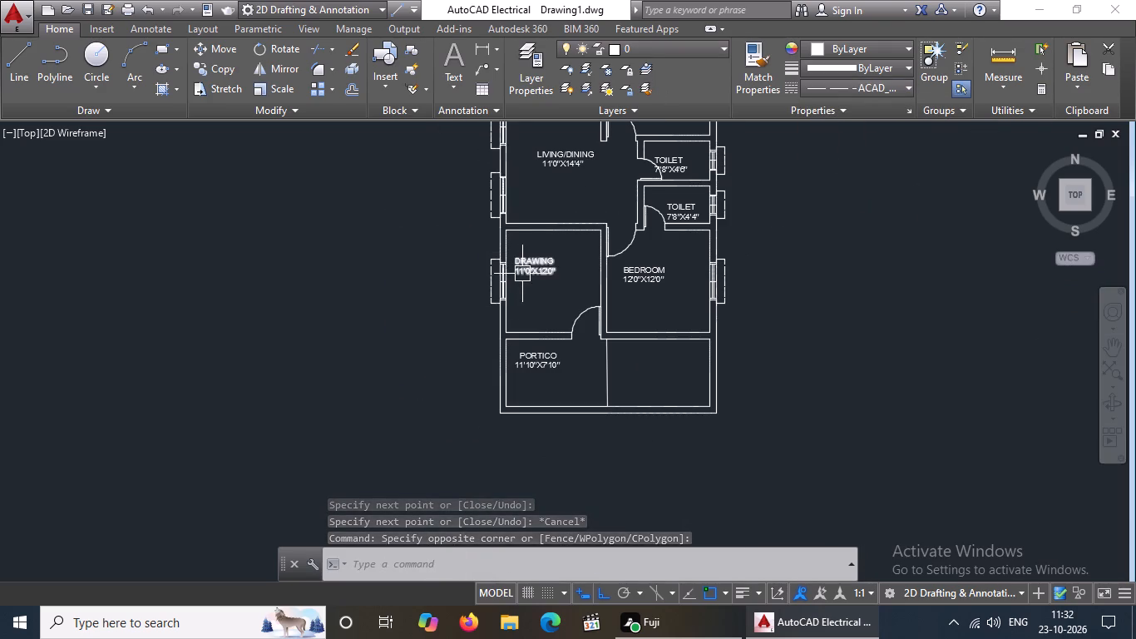
# Draw a 9" line across the wall between the lower bedroom and the portico side, starting at the midpoint of its inner face.
pyautogui.moveTo(529, 295); pyautogui.dragTo(521, 311, button='middle')
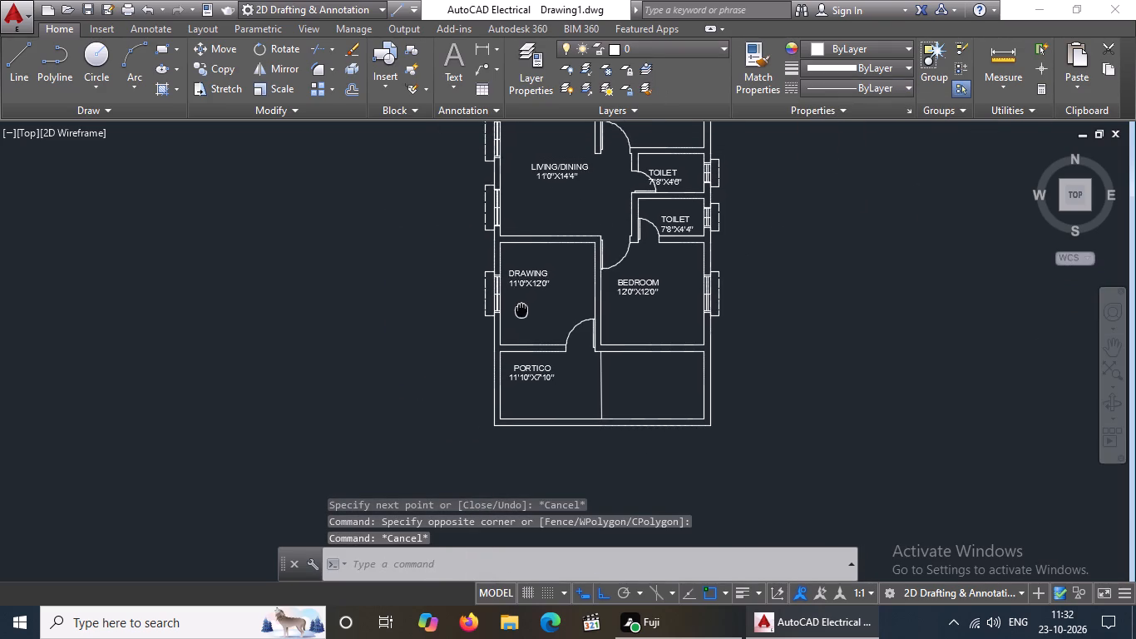
pyautogui.moveTo(521, 311); pyautogui.dragTo(480, 369, button='middle')
pyautogui.scroll(2, 621, 438)
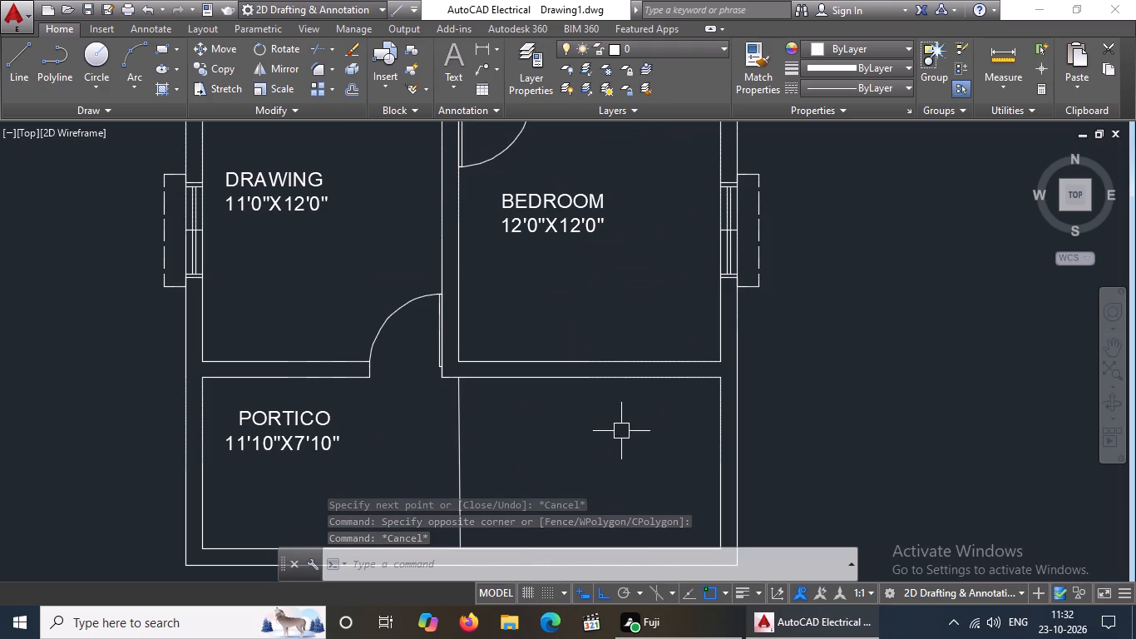
pyautogui.scroll(-1, 545, 353)
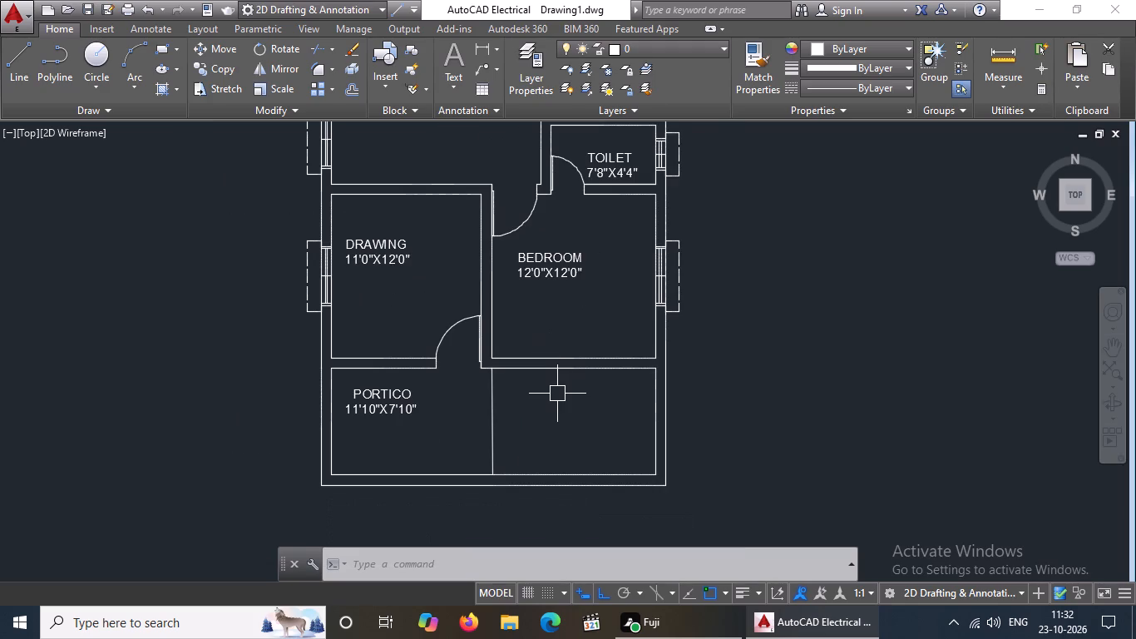
pyautogui.moveTo(552, 394); pyautogui.dragTo(482, 403, button='middle')
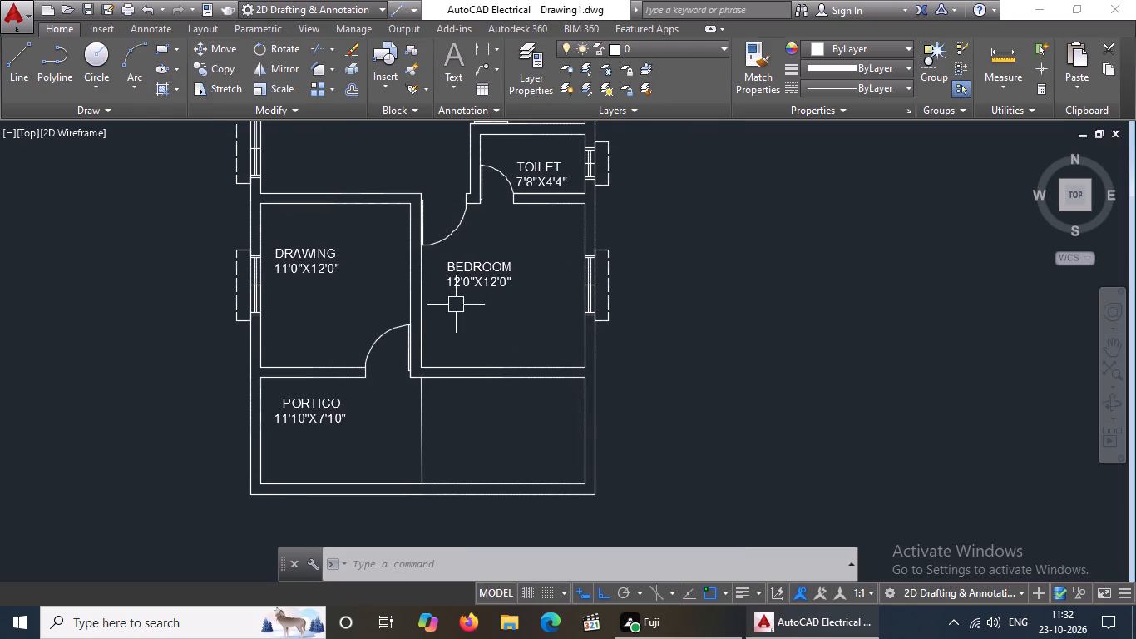
pyautogui.press('l')
pyautogui.press('Return')
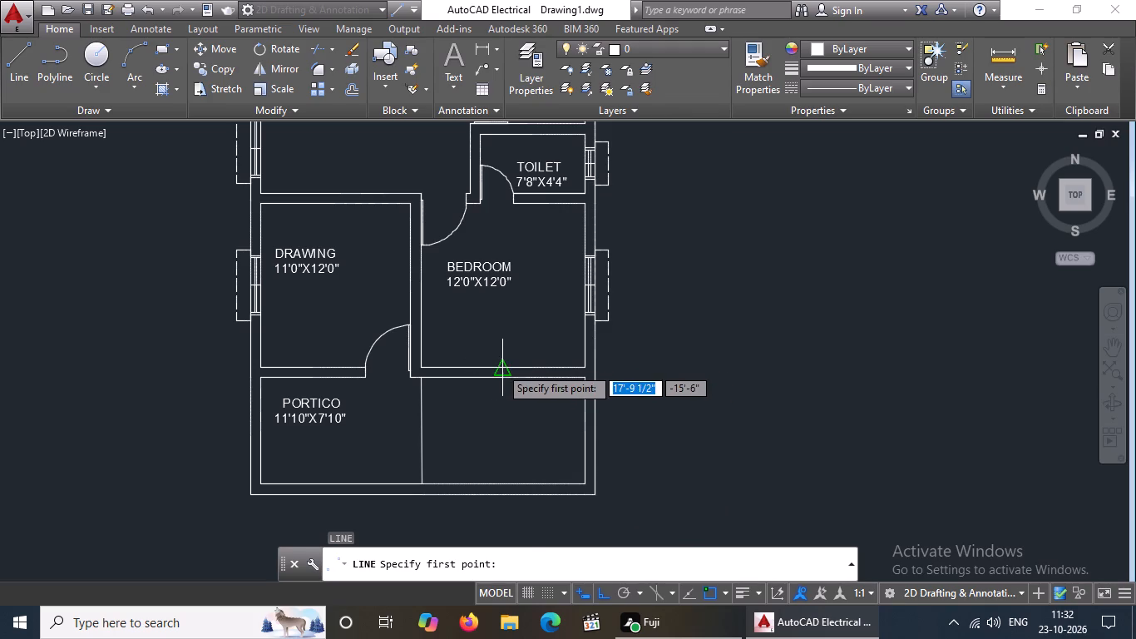
pyautogui.click(500, 367)
pyautogui.press('9')
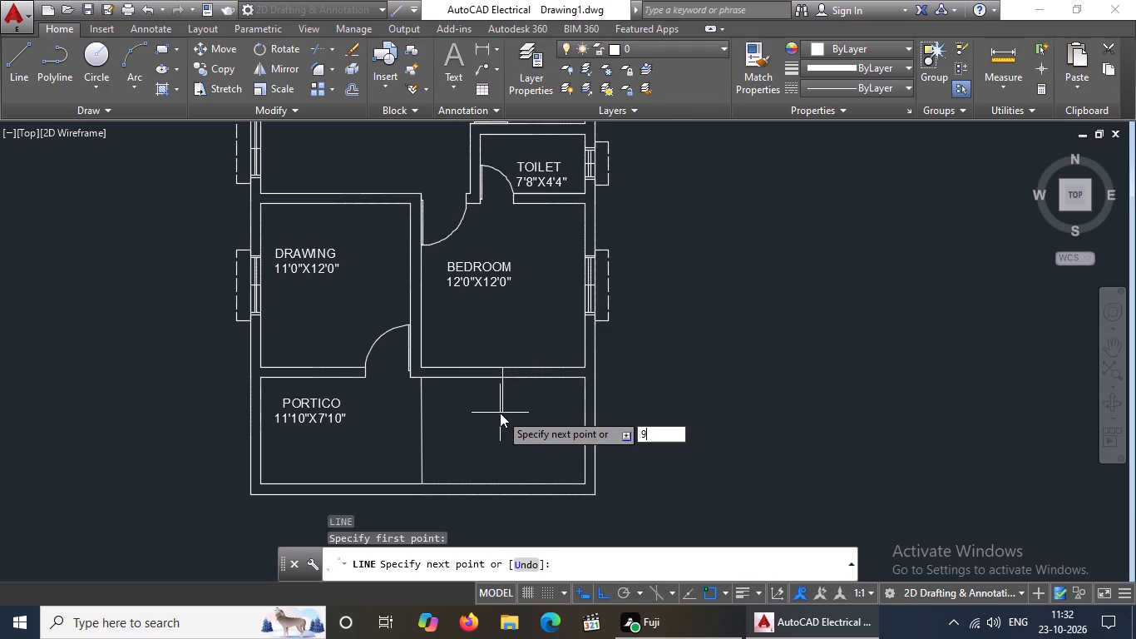
pyautogui.hotkey('shift', '"')
pyautogui.press('Return')
pyautogui.press('Return')
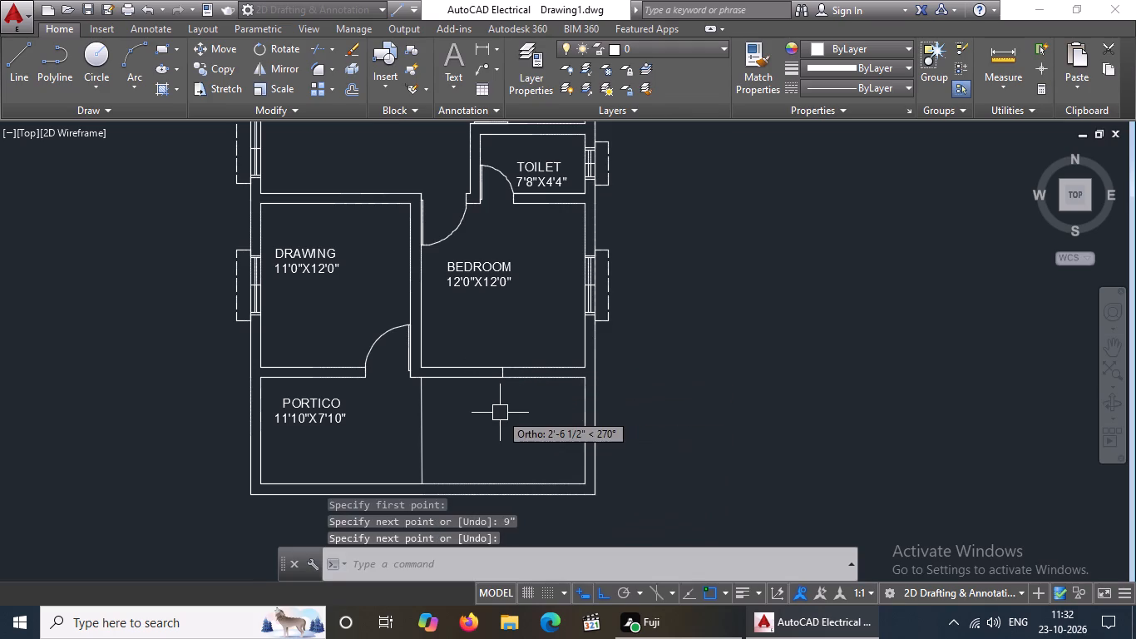
pyautogui.press('Escape')
# Offset the 9" line across the bedroom's lower wall by 2' to each side.
pyautogui.press('o')
pyautogui.press('Return')
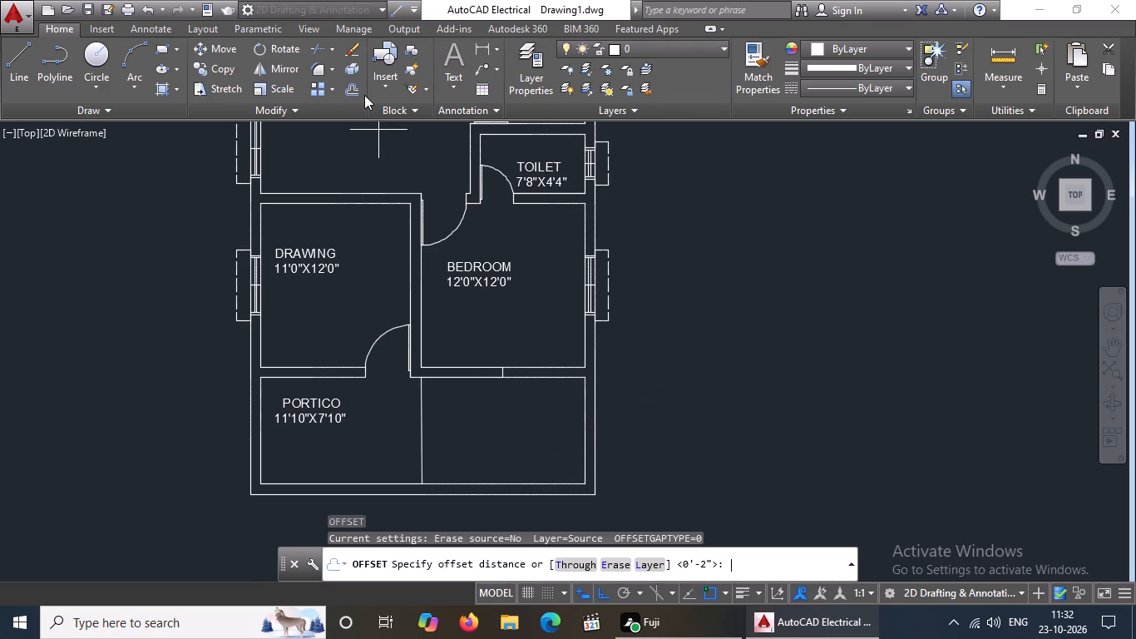
pyautogui.press('2')
pyautogui.press("'")
pyautogui.press('Return')
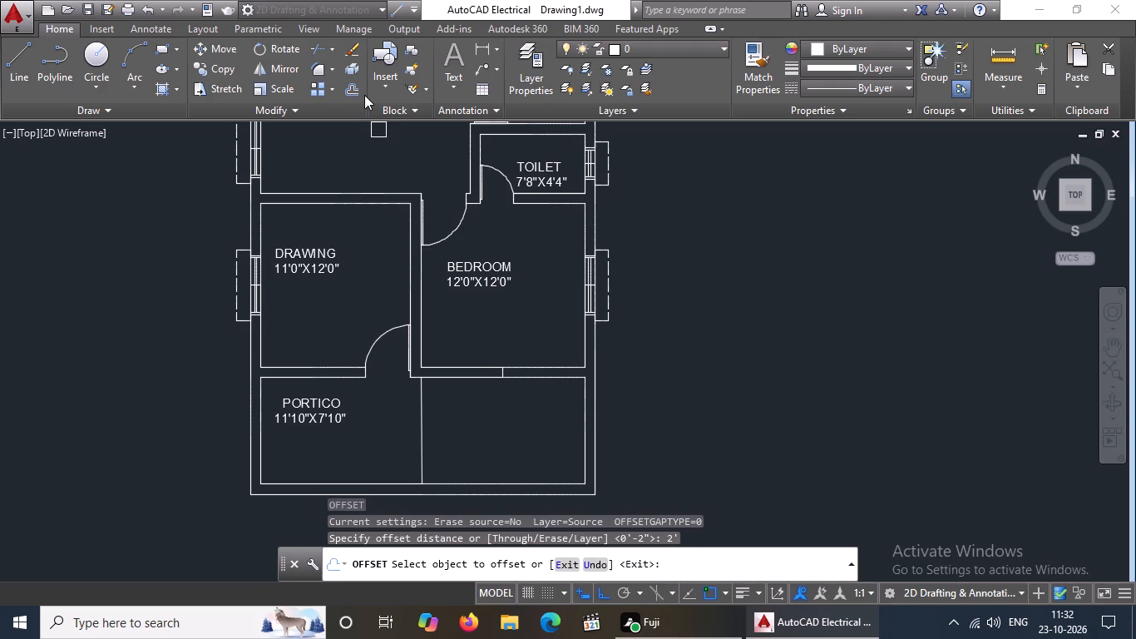
pyautogui.scroll(3, 517, 376)
pyautogui.moveTo(448, 369); pyautogui.dragTo(444, 370)
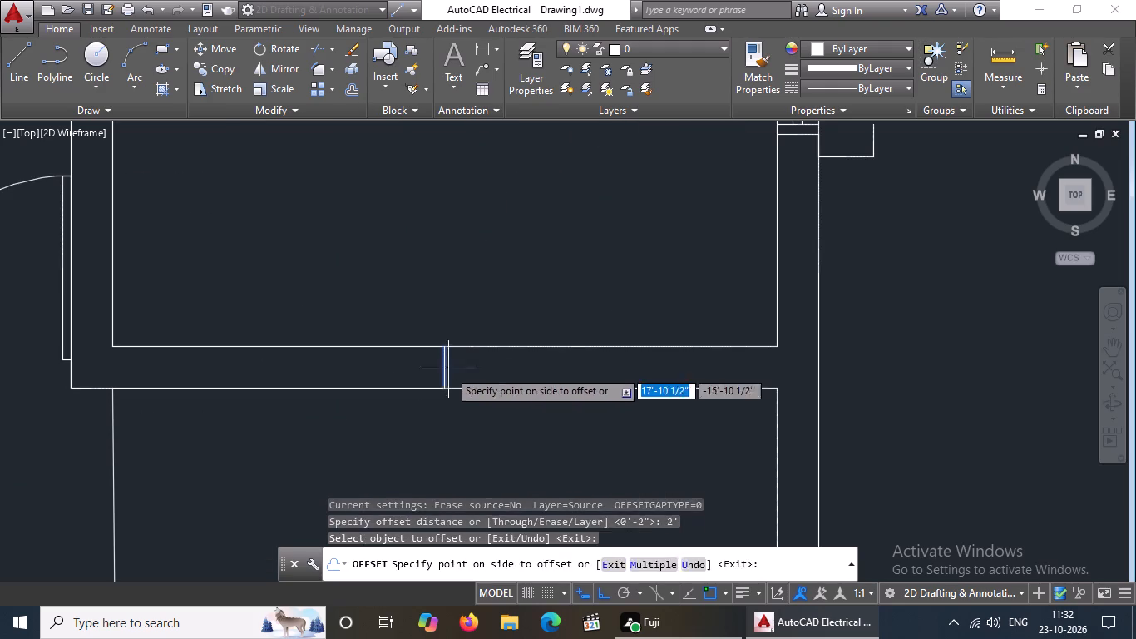
pyautogui.moveTo(444, 370); pyautogui.dragTo(439, 370)
pyautogui.click(375, 372)
pyautogui.moveTo(439, 368); pyautogui.dragTo(468, 368)
pyautogui.click(486, 369)
pyautogui.press('Escape')
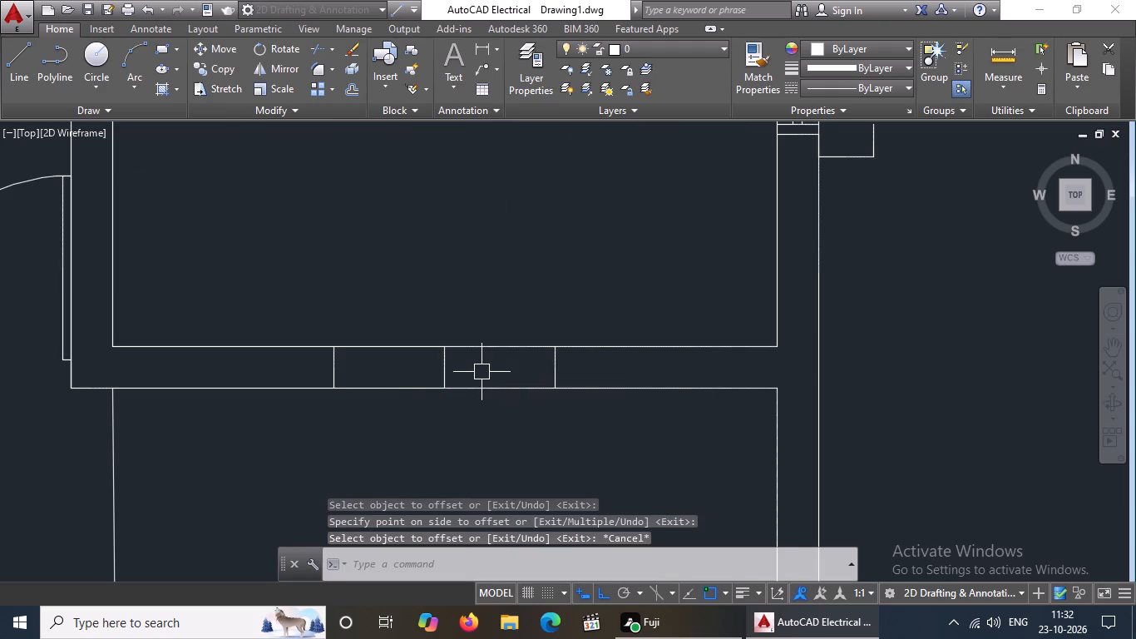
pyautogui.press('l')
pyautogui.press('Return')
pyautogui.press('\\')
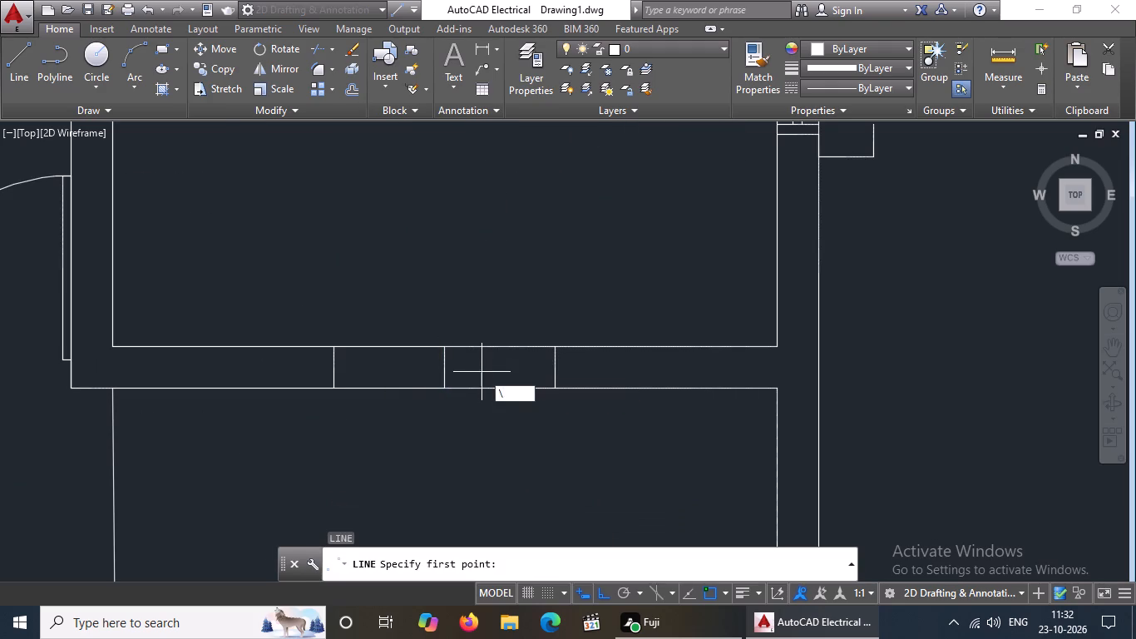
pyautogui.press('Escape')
# Draw a horizontal centre line between the midpoints of the new window's two end lines in the bedroom's lower wall.
pyautogui.press('l')
pyautogui.press('Return')
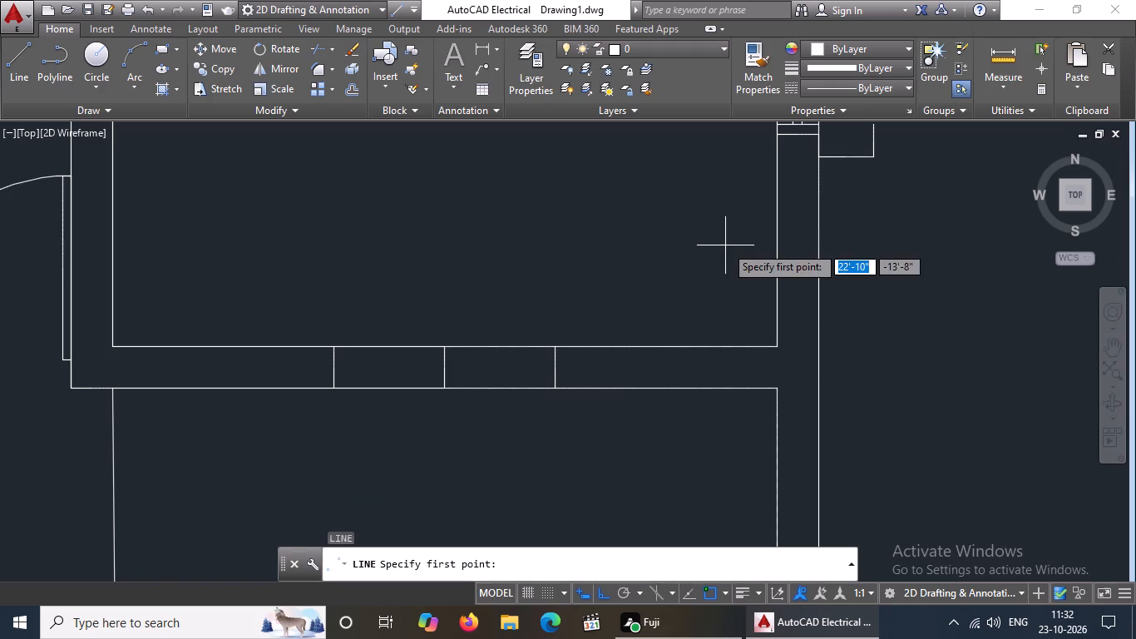
pyautogui.moveTo(332, 368); pyautogui.dragTo(368, 374)
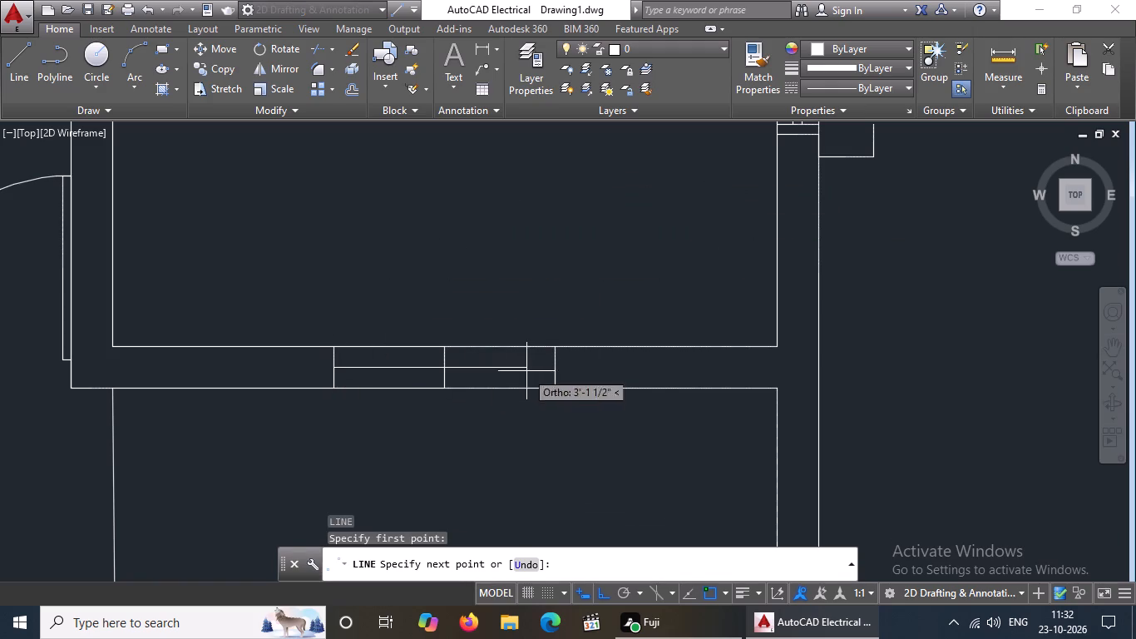
pyautogui.moveTo(559, 369); pyautogui.dragTo(626, 374)
pyautogui.press('Escape')
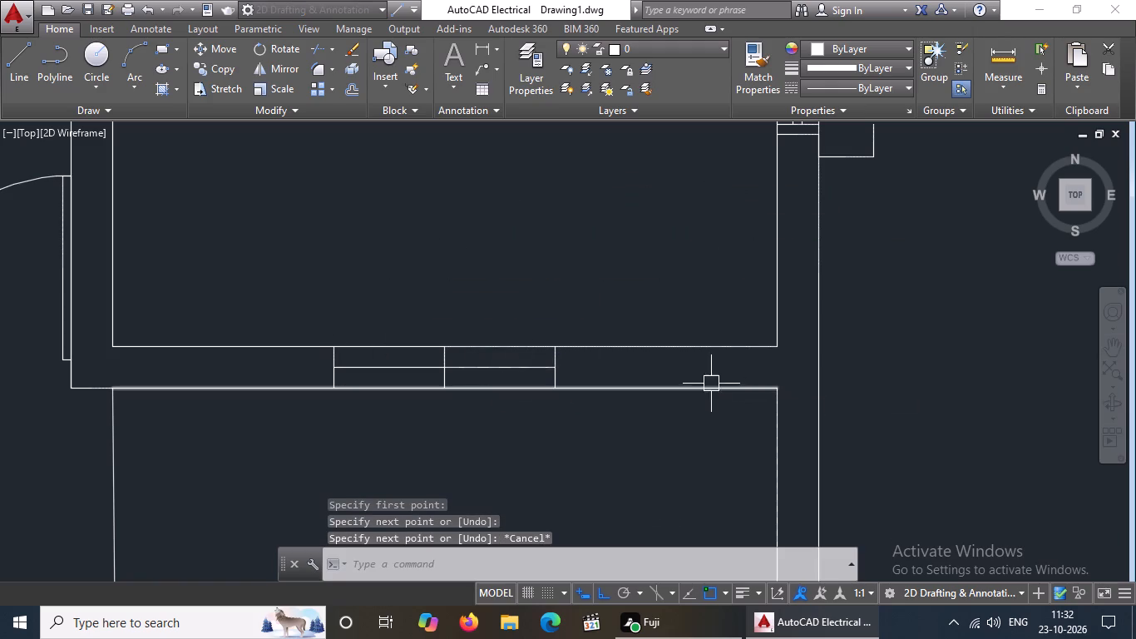
# Offset the horizontal centre line of the bedroom's lower-wall window by 1" to each side.
pyautogui.press('o')
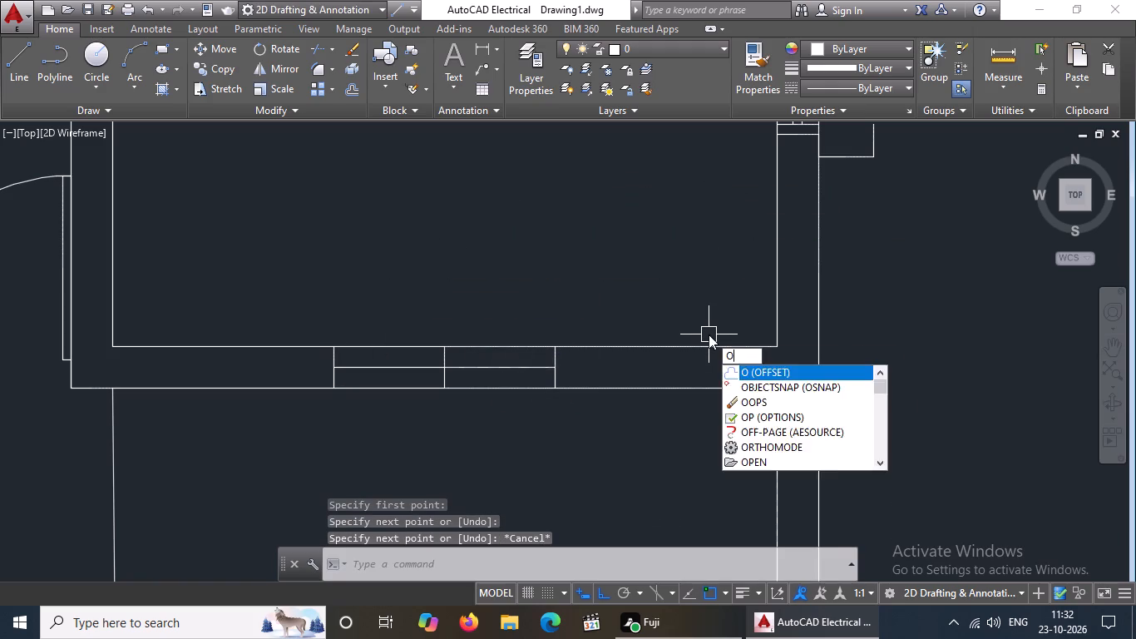
pyautogui.press('Return')
pyautogui.press('1')
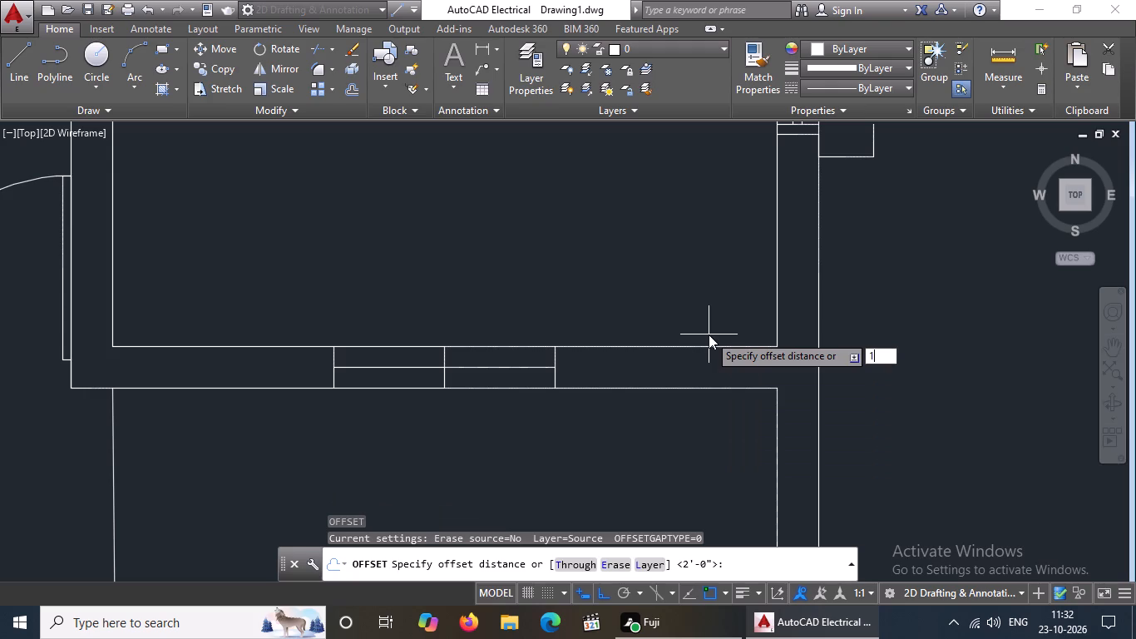
pyautogui.hotkey('shift', '"')
pyautogui.press('Return')
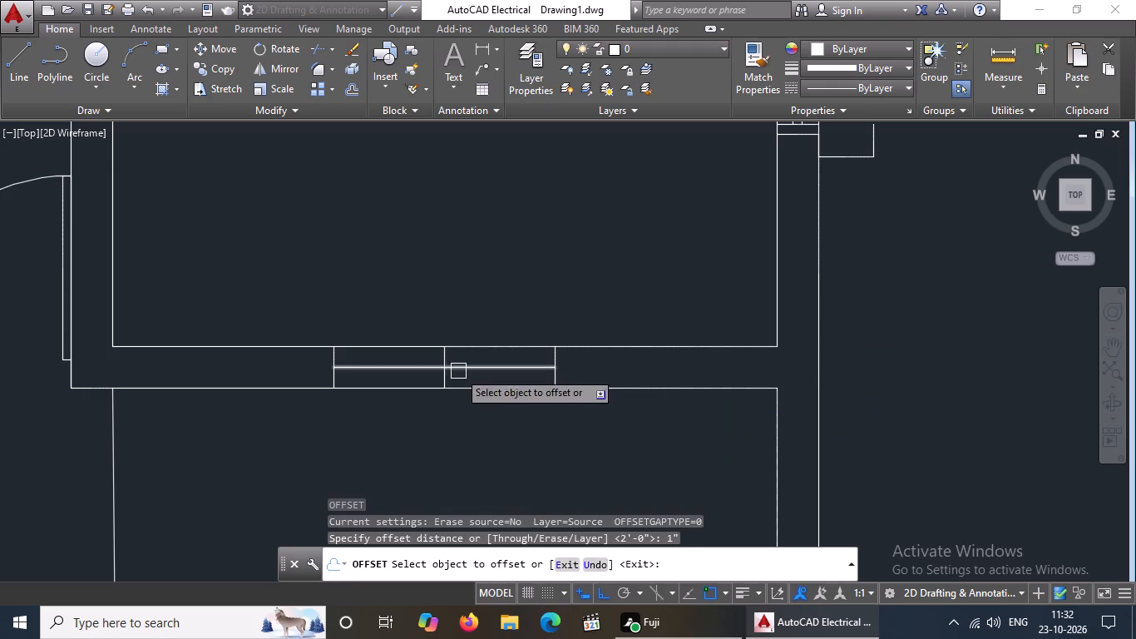
pyautogui.click(459, 364)
pyautogui.click(464, 351)
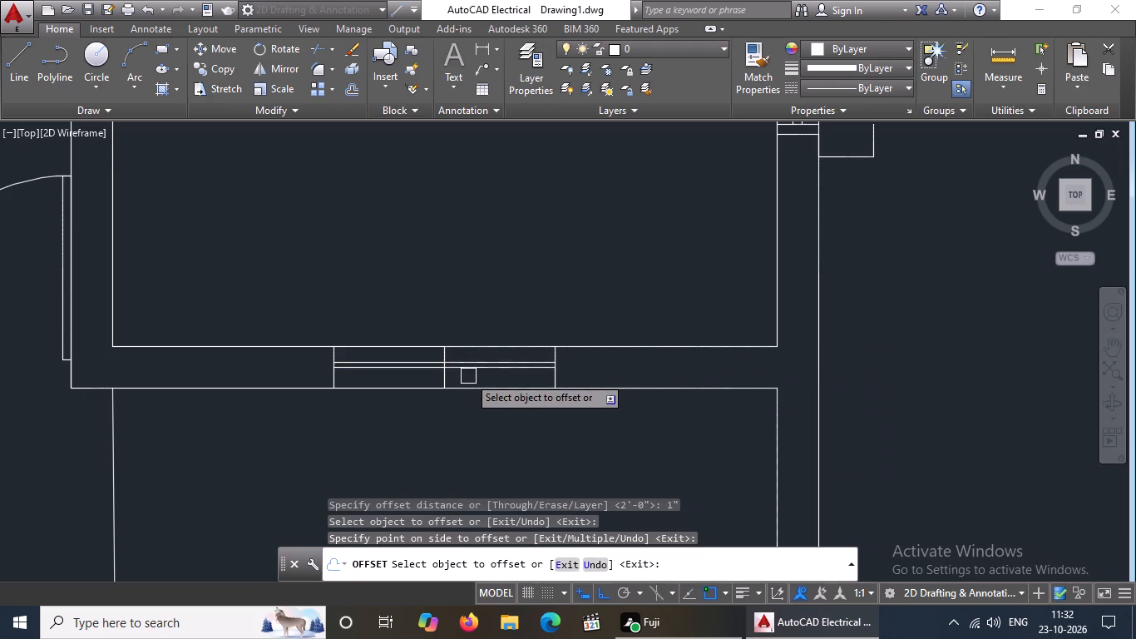
pyautogui.moveTo(467, 372); pyautogui.dragTo(465, 386)
pyautogui.click(464, 394)
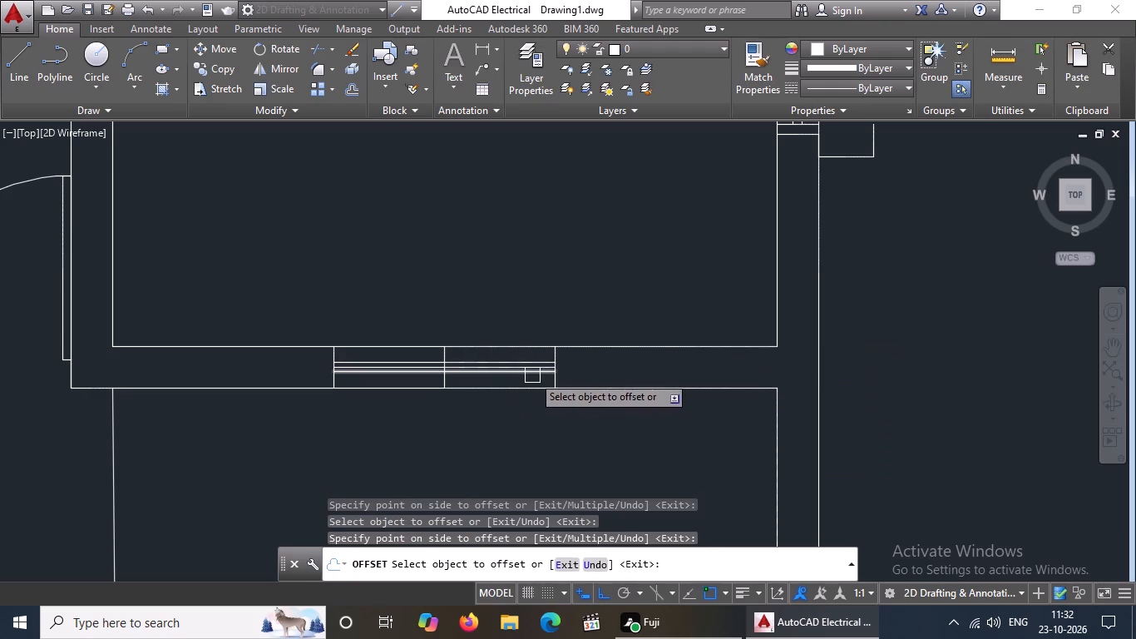
pyautogui.press('Escape')
# Erase the original horizontal centre line between the two offset lines of the bedroom's lower-wall window.
pyautogui.scroll(3, 536, 369)
pyautogui.click(536, 369)
pyautogui.press('Delete')
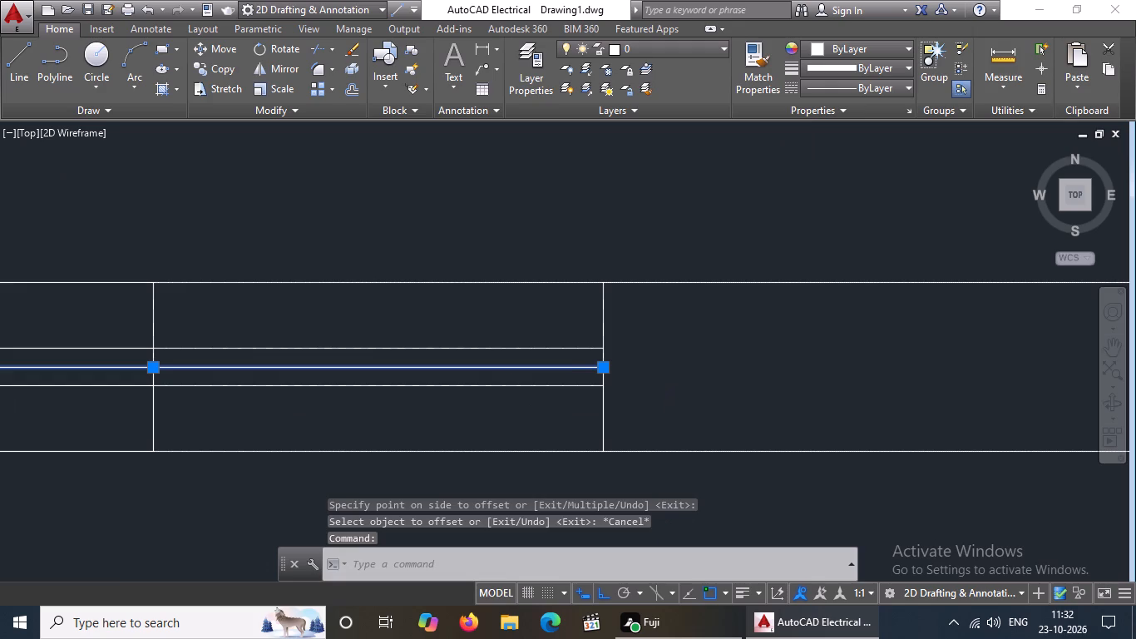
pyautogui.scroll(-4, 551, 365)
pyautogui.press('Escape')
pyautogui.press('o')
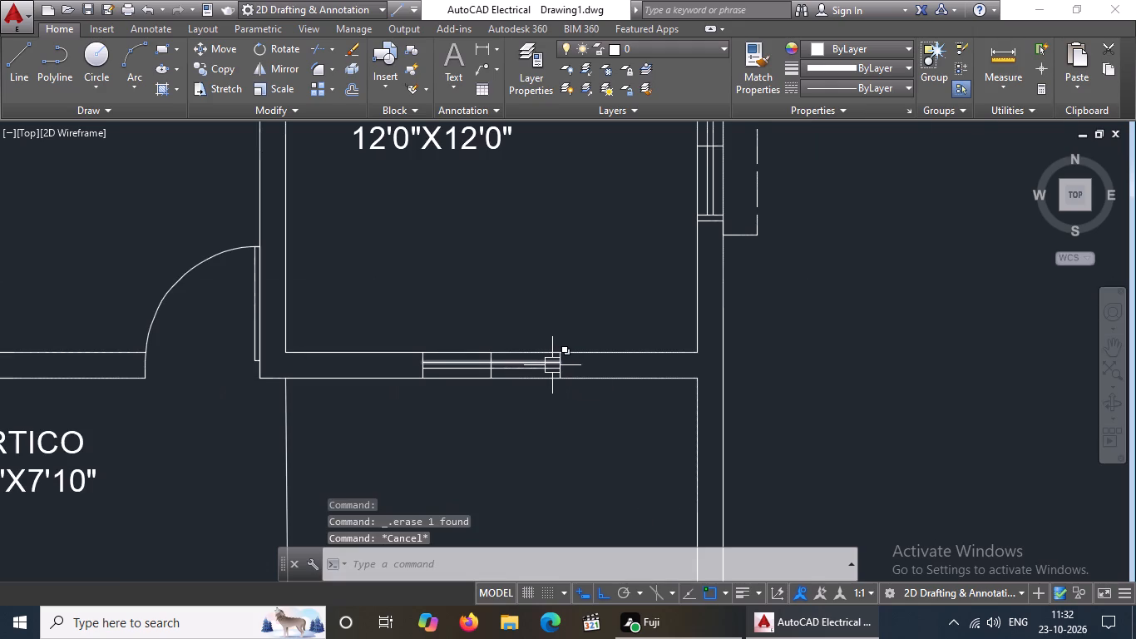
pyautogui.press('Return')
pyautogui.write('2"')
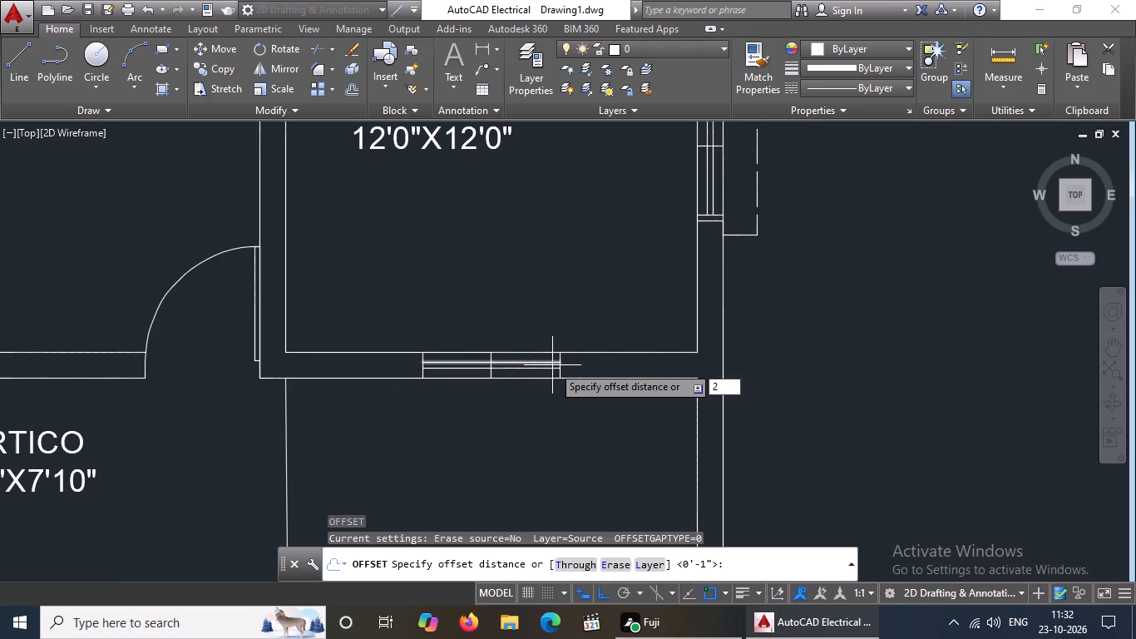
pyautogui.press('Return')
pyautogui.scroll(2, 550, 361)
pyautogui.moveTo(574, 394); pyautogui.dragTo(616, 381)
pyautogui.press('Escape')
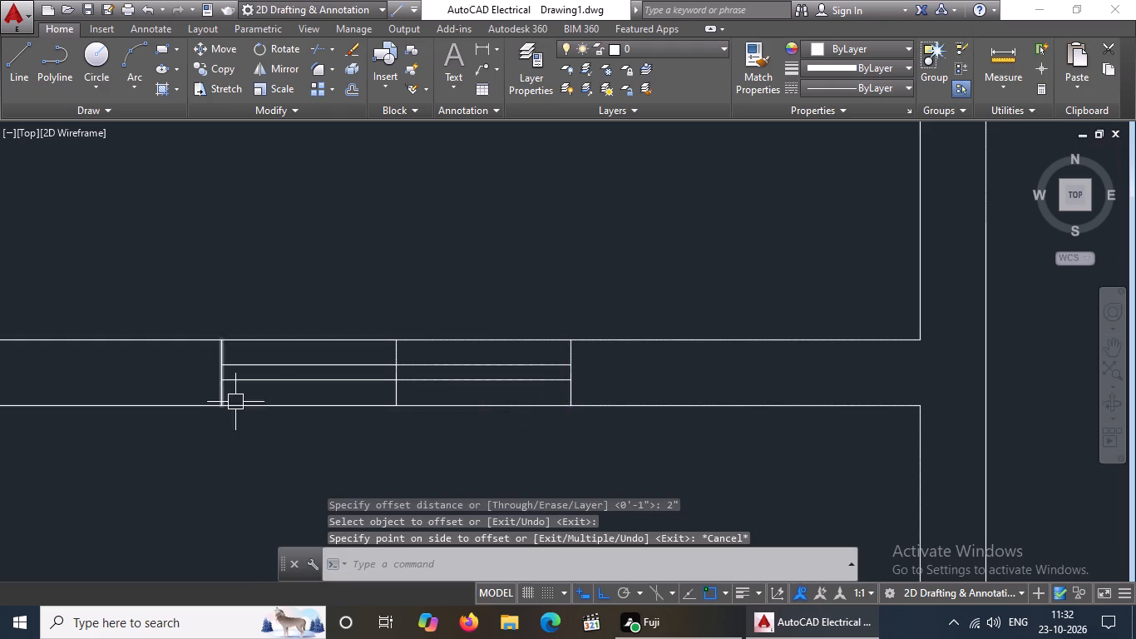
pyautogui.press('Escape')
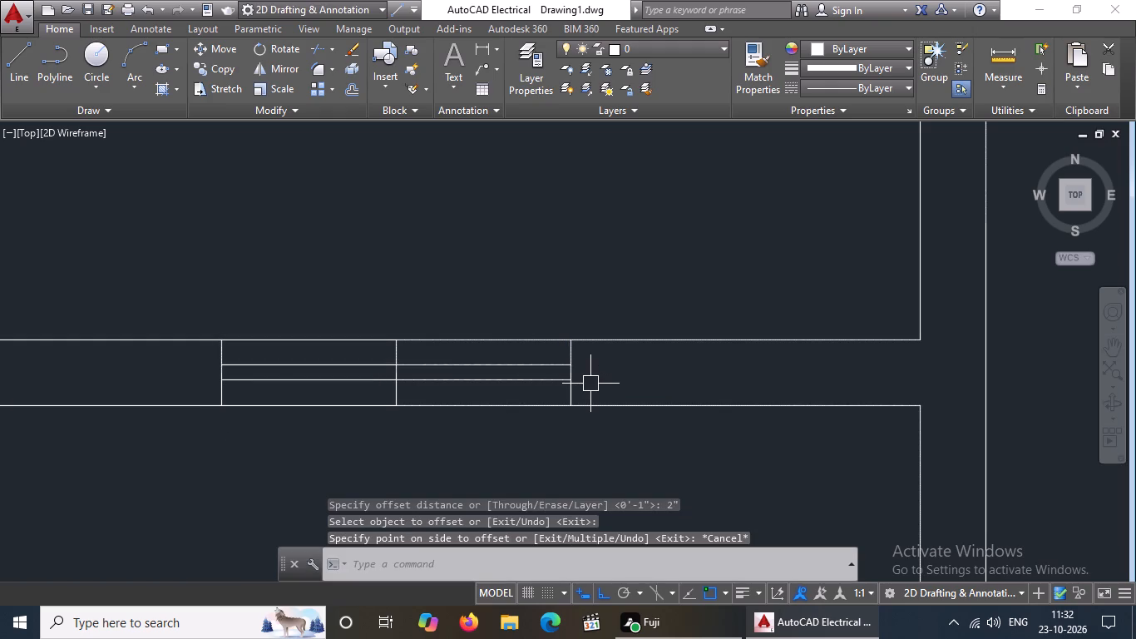
# Offset both end lines of the bedroom's lower-wall window outward by 2".
pyautogui.press('o')
pyautogui.press('Return')
pyautogui.write('2"')
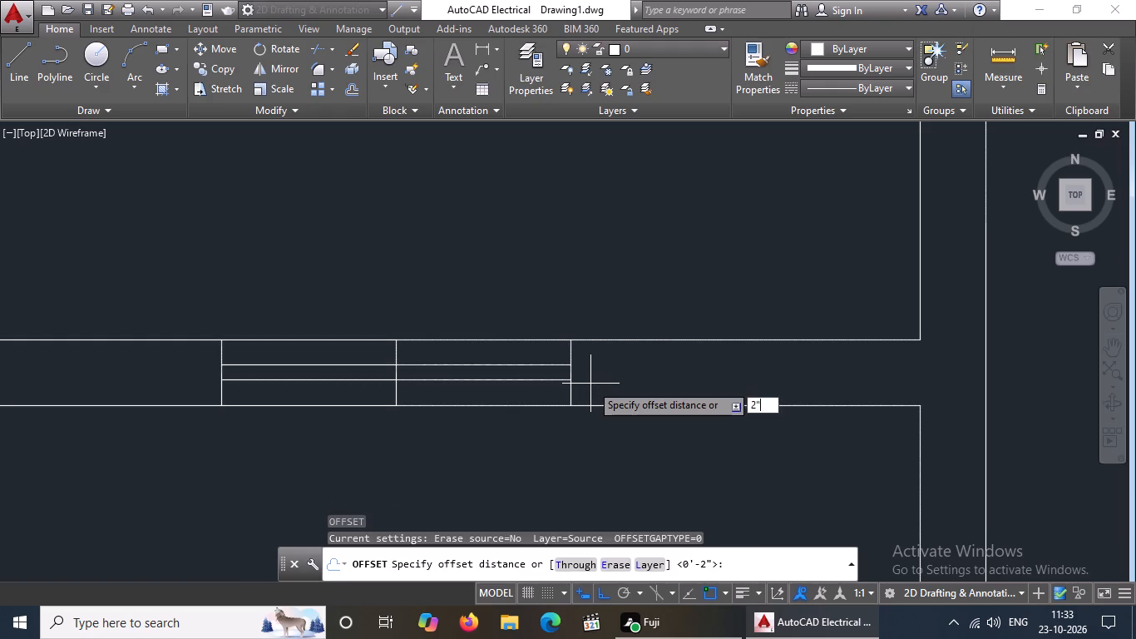
pyautogui.press('Return')
pyautogui.moveTo(572, 389); pyautogui.dragTo(591, 385)
pyautogui.moveTo(659, 379); pyautogui.dragTo(620, 396)
pyautogui.click(220, 397)
pyautogui.click(201, 395)
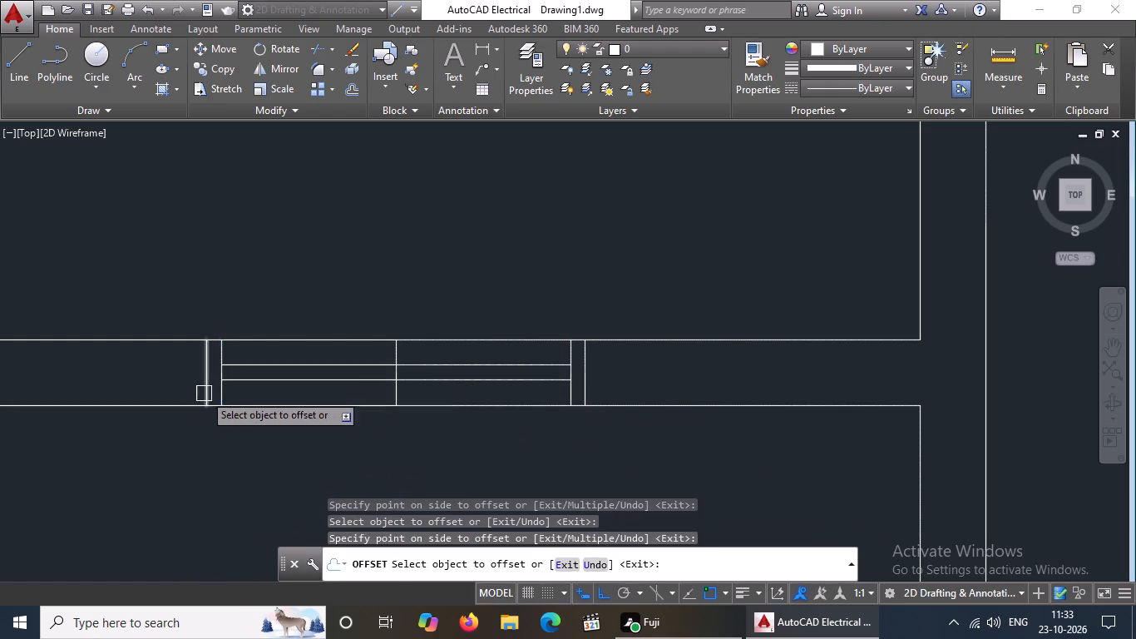
pyautogui.scroll(-3, 303, 364)
pyautogui.press('Escape')
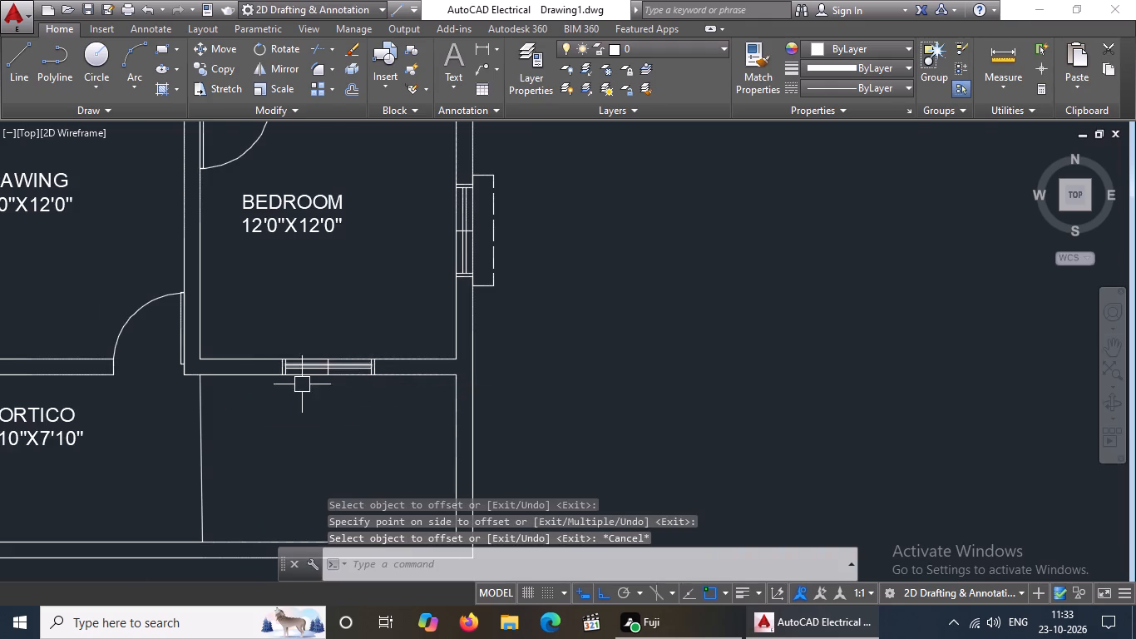
# From the left outer end line of the bedroom's lower-wall window, draw a line 5" left along the wall and 1' down.
pyautogui.press('l')
pyautogui.press('Return')
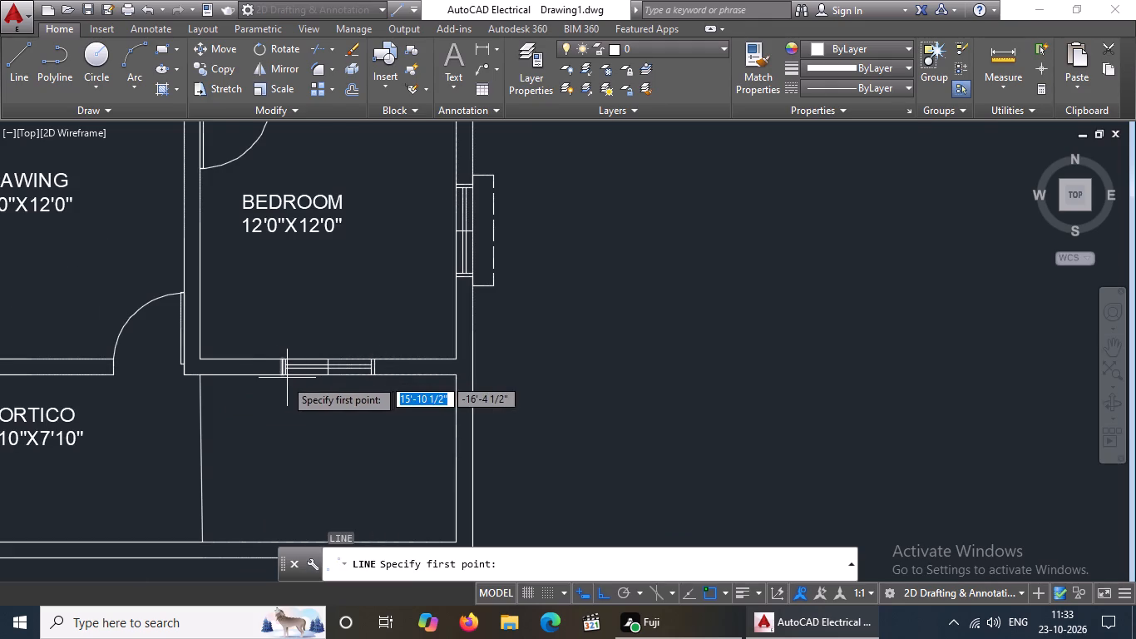
pyautogui.scroll(2, 271, 378)
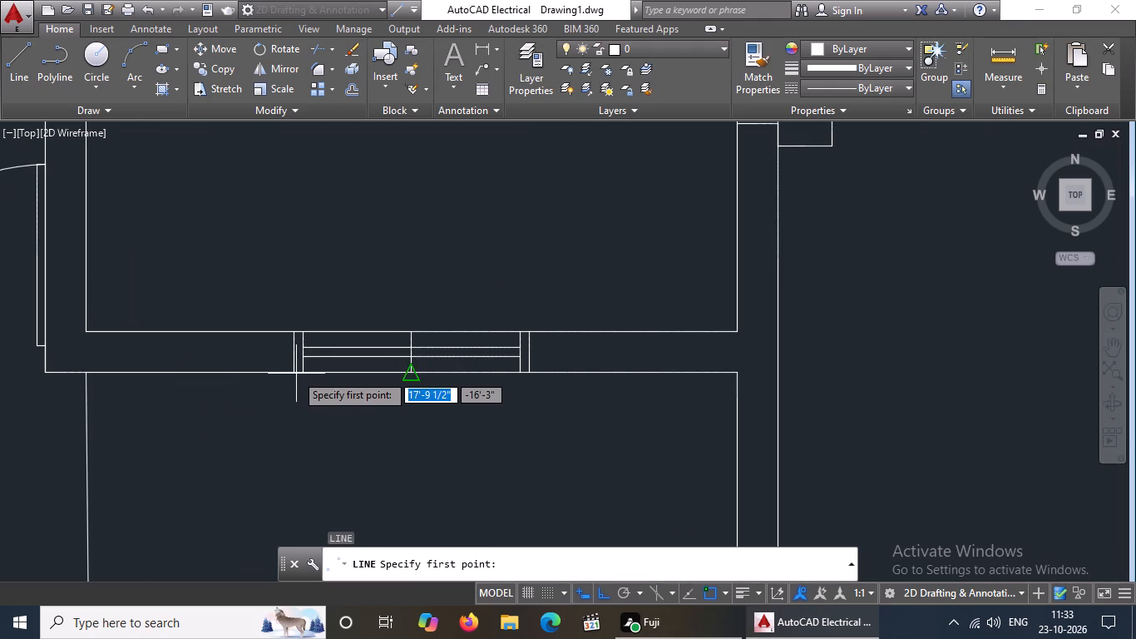
pyautogui.moveTo(293, 374); pyautogui.dragTo(284, 375)
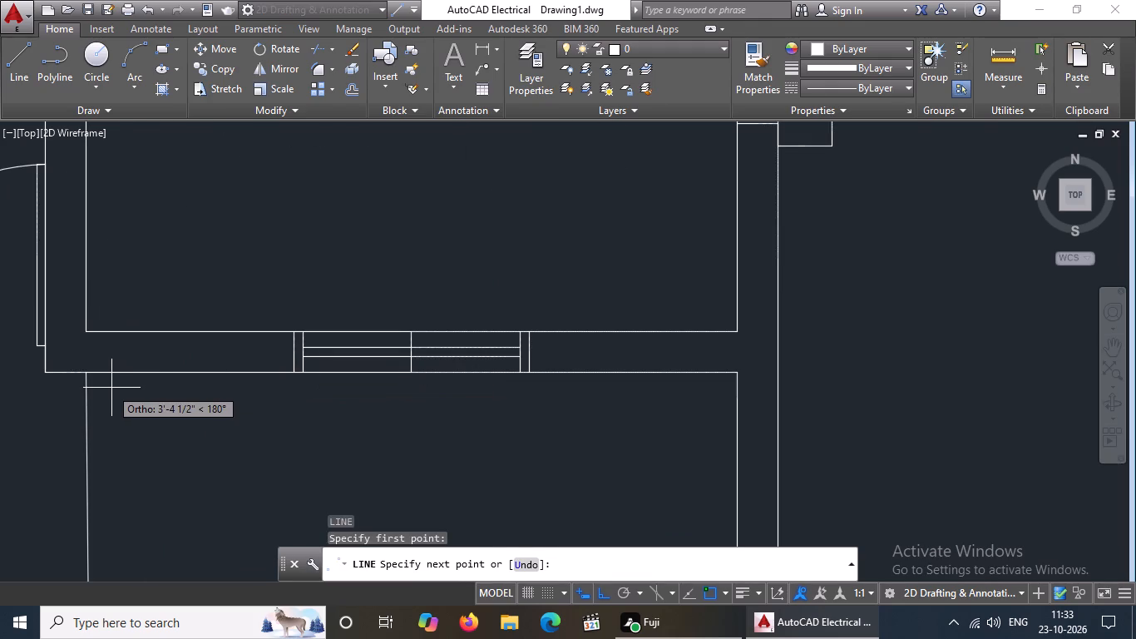
pyautogui.write('5"')
pyautogui.press('Return')
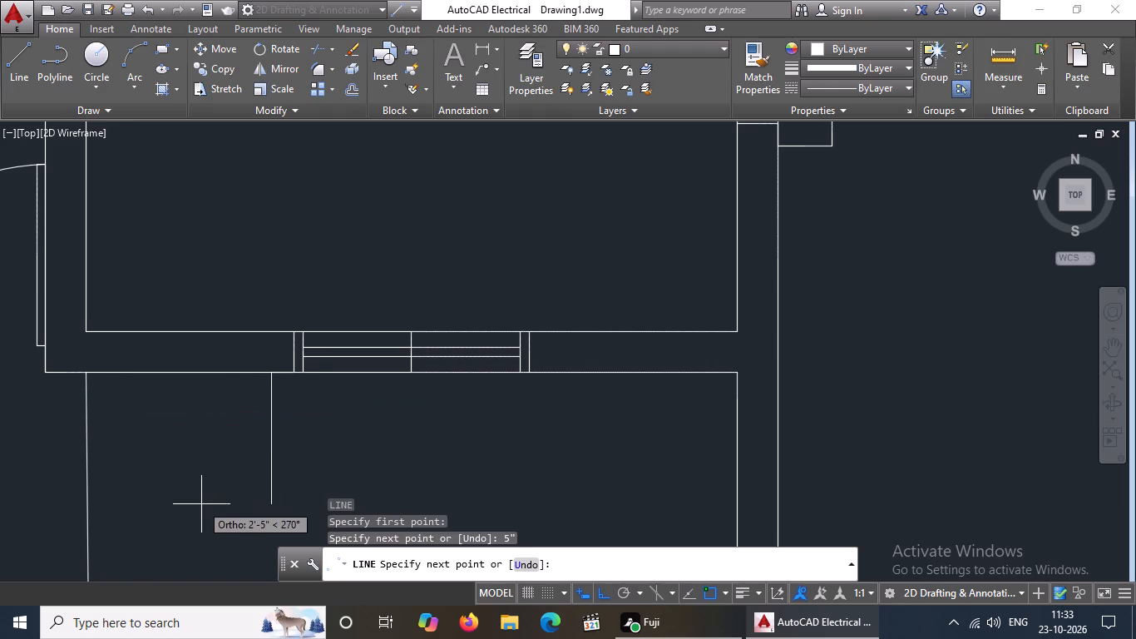
pyautogui.write("1'")
pyautogui.press('Return')
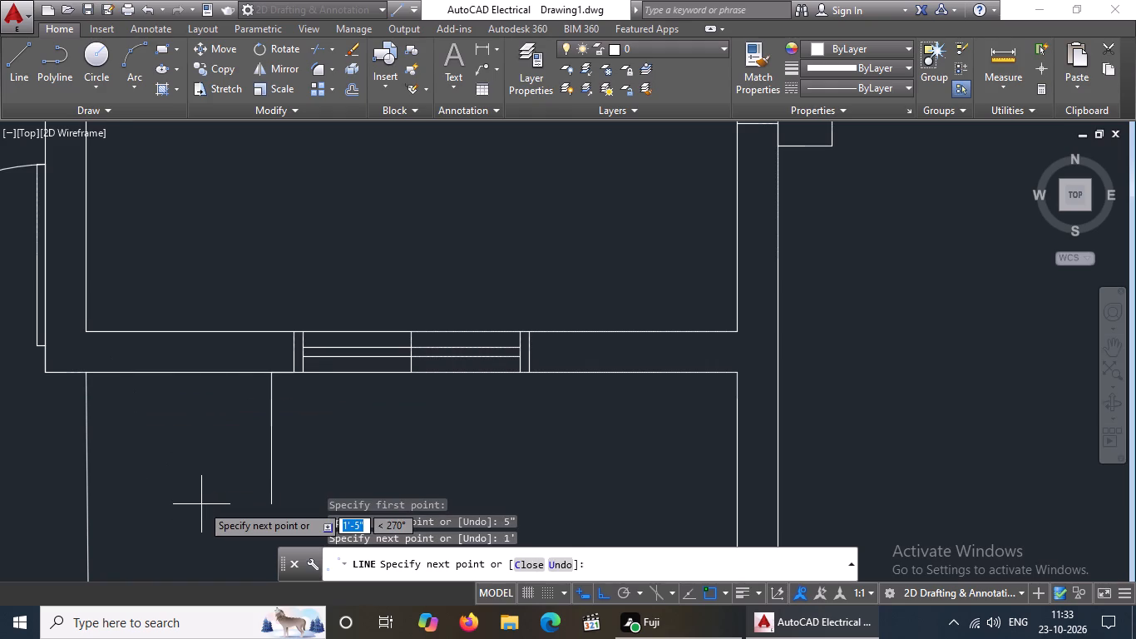
pyautogui.press('Return')
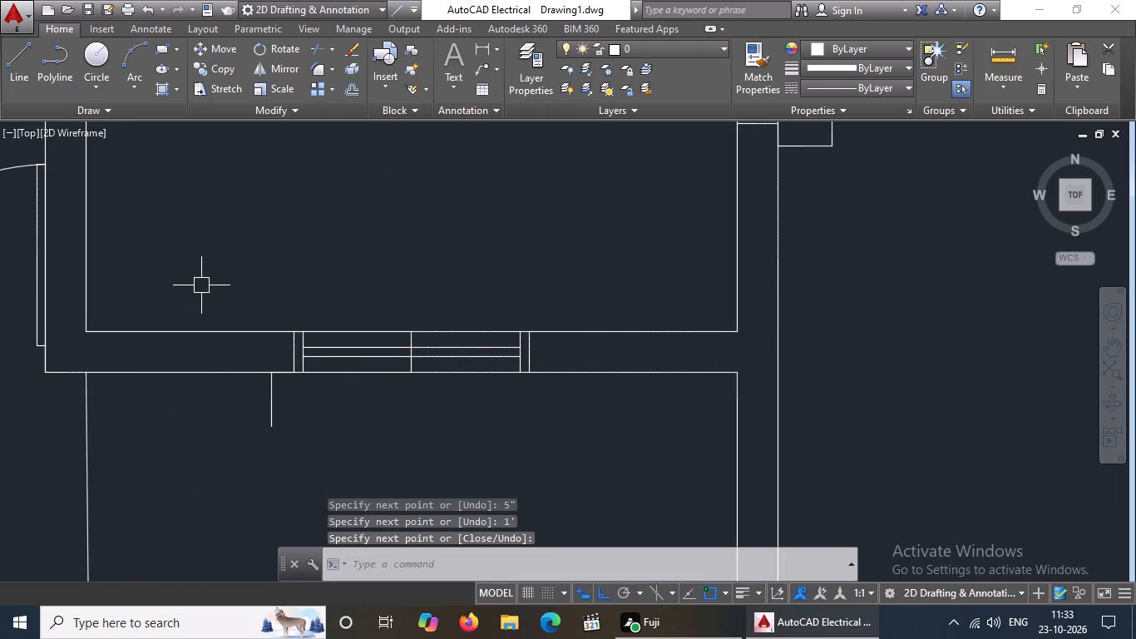
# From the window's right outer end line, draw 5" right along the wall, 1' down, and across to the left projection line's lower end.
pyautogui.press('l')
pyautogui.press('Return')
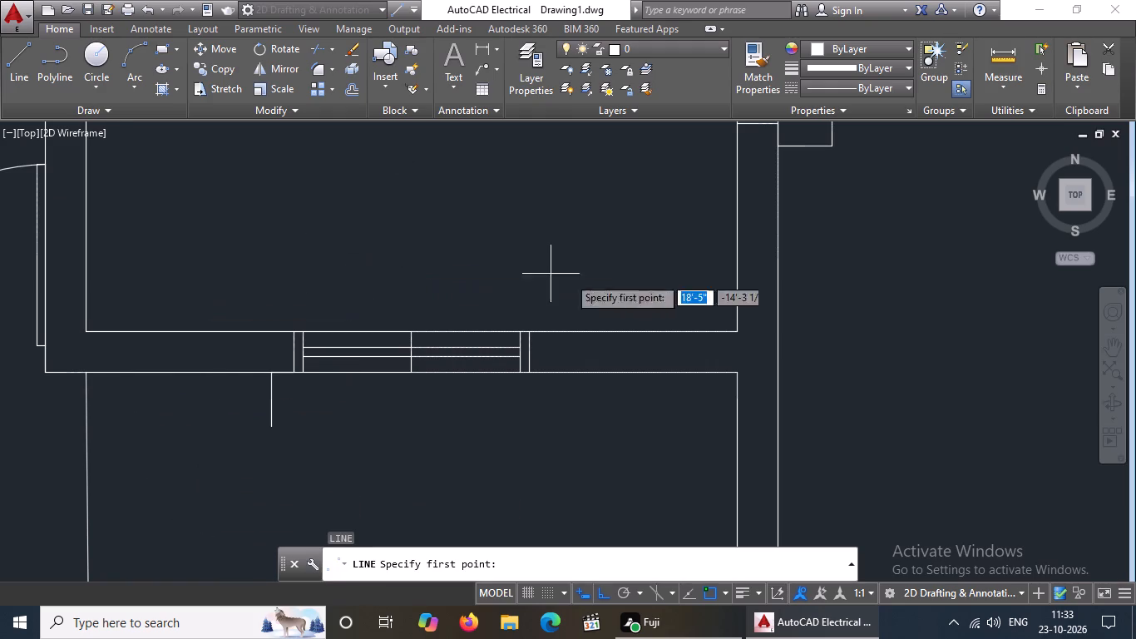
pyautogui.moveTo(526, 371); pyautogui.dragTo(595, 369)
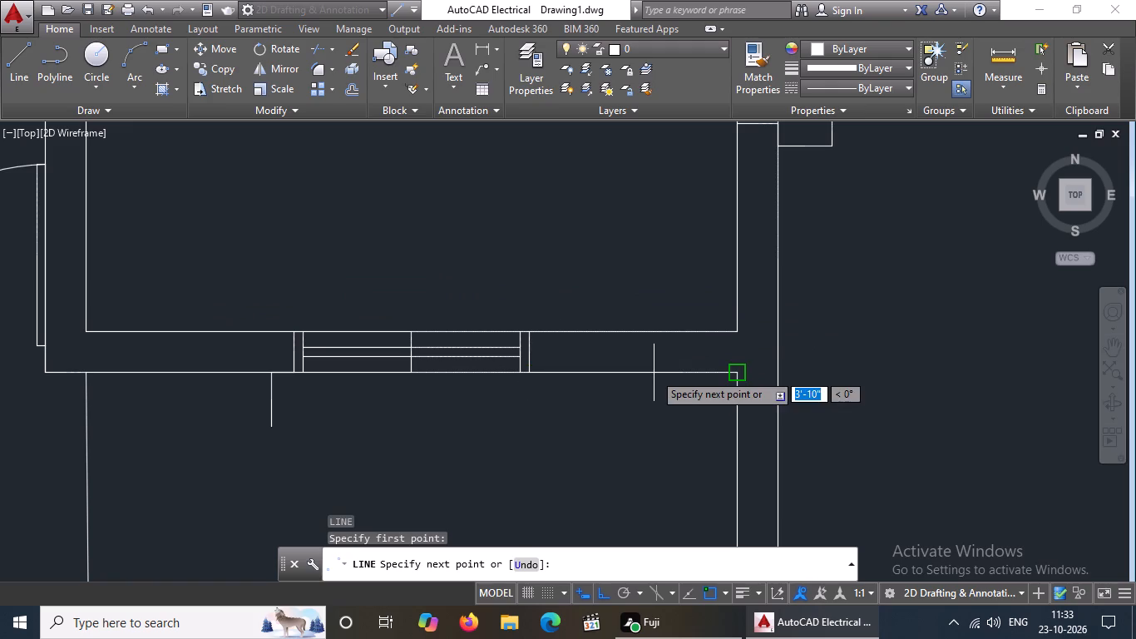
pyautogui.press('5')
pyautogui.hotkey('shift', '"')
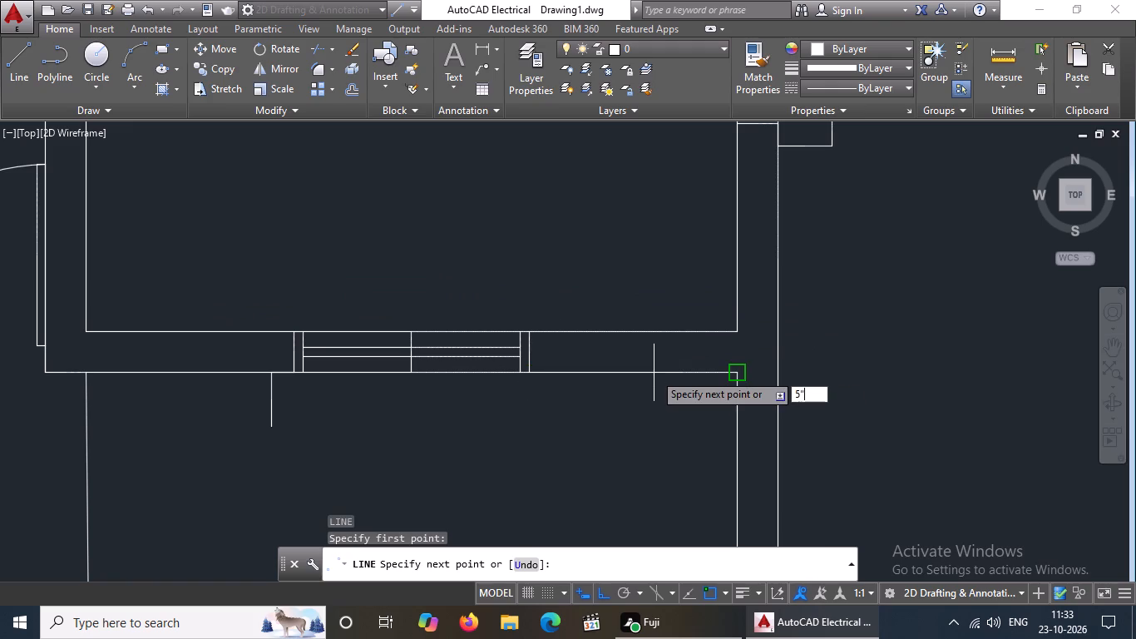
pyautogui.press('Return')
pyautogui.write("1'")
pyautogui.press('Return')
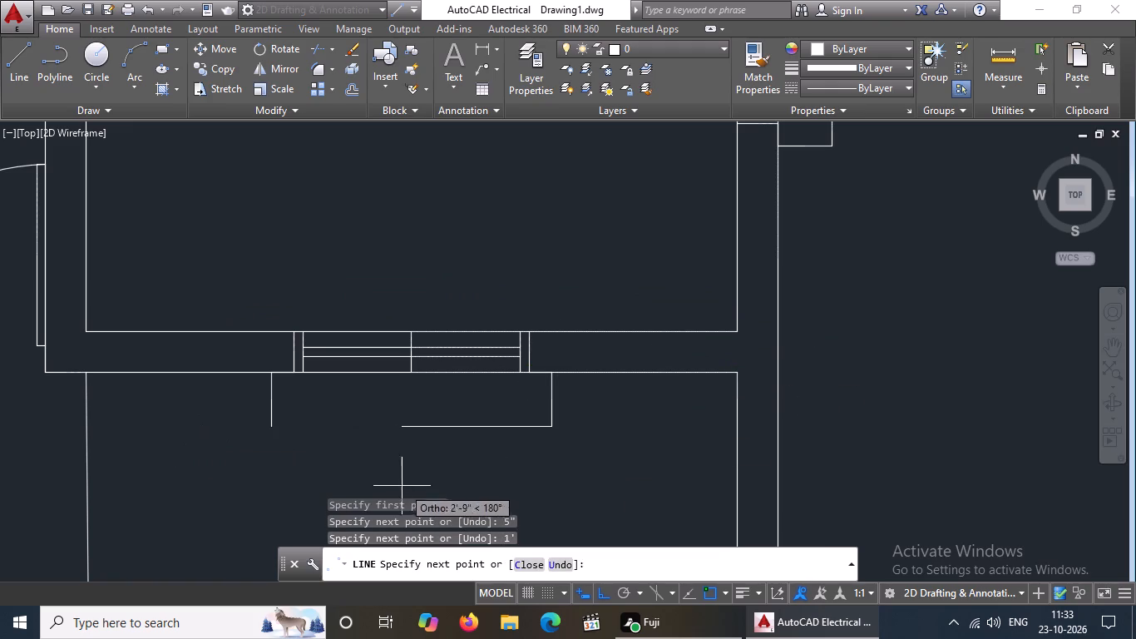
pyautogui.click(271, 427)
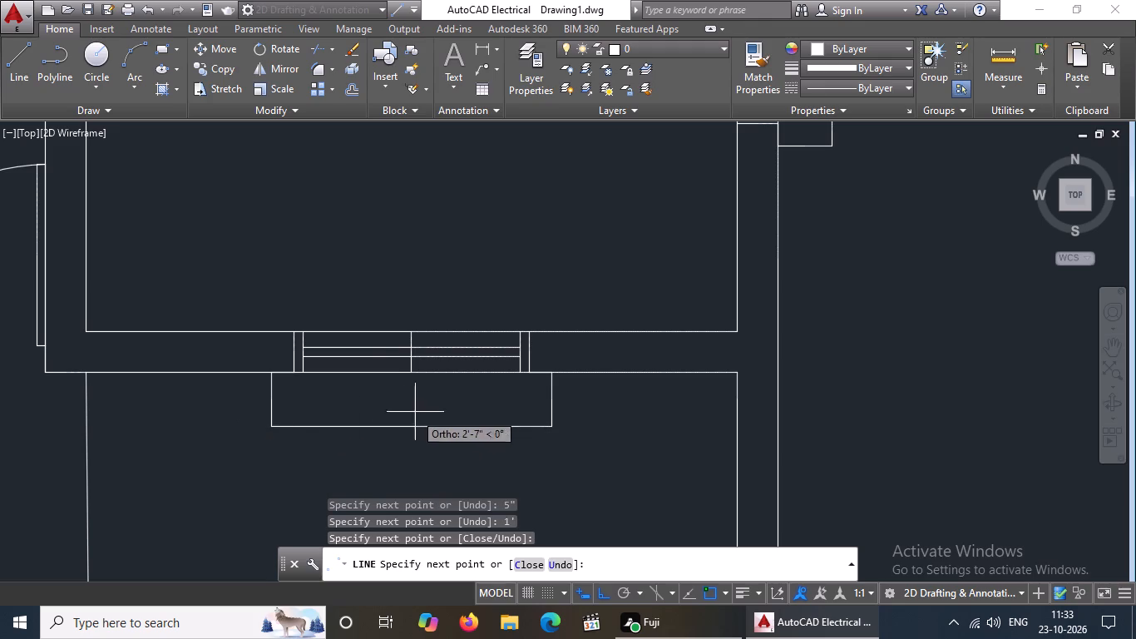
pyautogui.press('Escape')
# Change the linetype of the projection outline below the bedroom's lower-wall window to the dashed ACAD linetype.
pyautogui.scroll(-4, 417, 410)
pyautogui.moveTo(408, 427); pyautogui.dragTo(389, 394, button='middle')
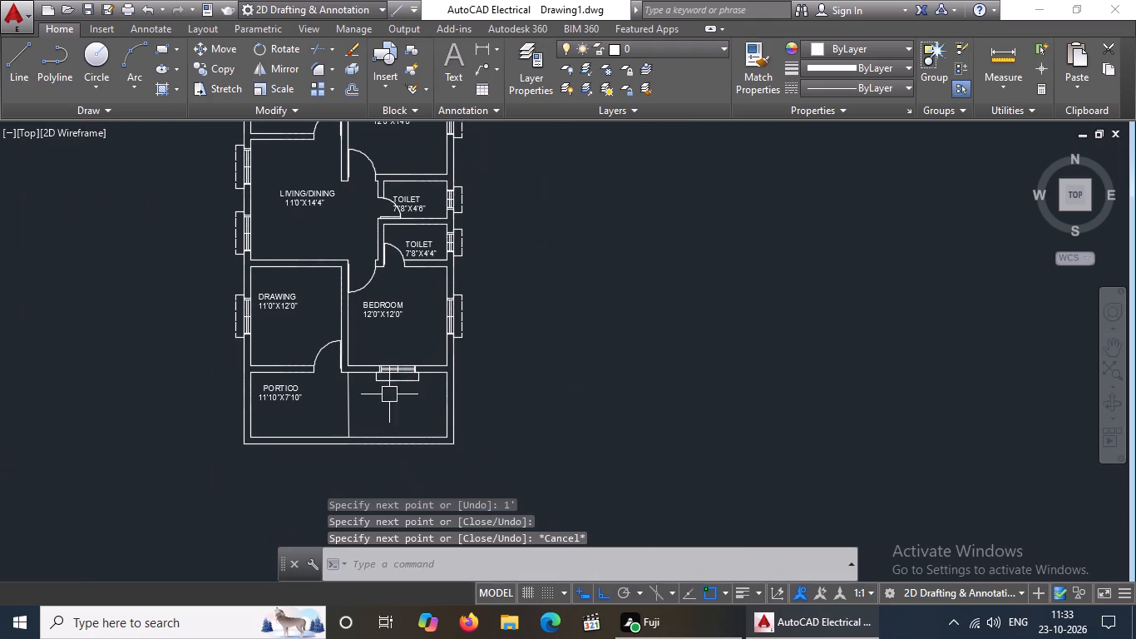
pyautogui.scroll(4, 385, 384)
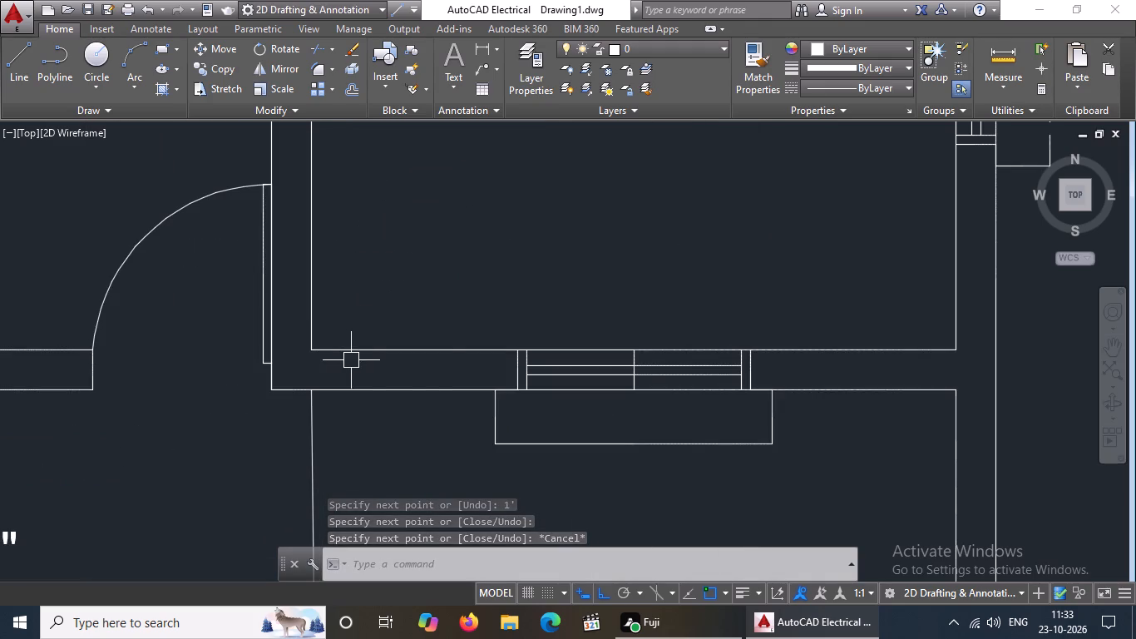
pyautogui.click(452, 380)
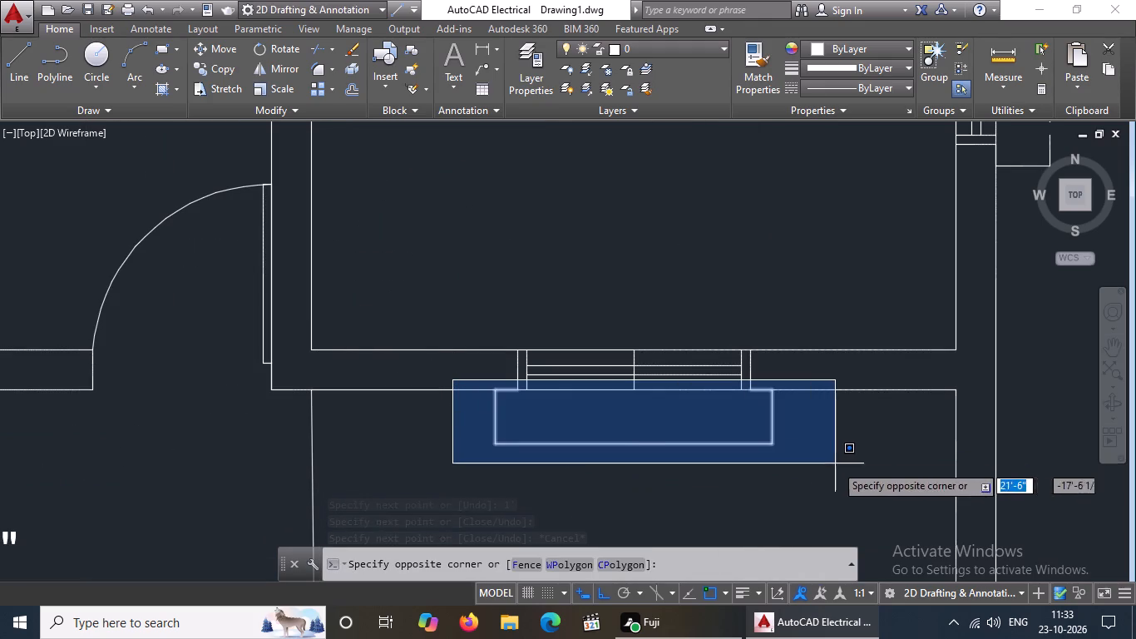
pyautogui.click(835, 466)
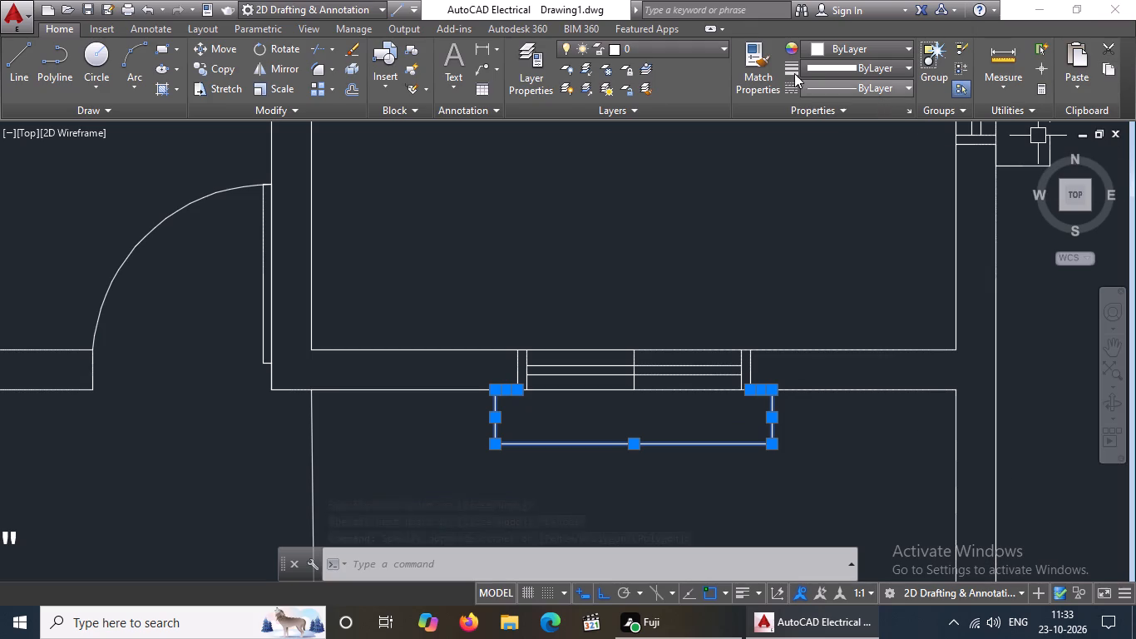
pyautogui.click(893, 84)
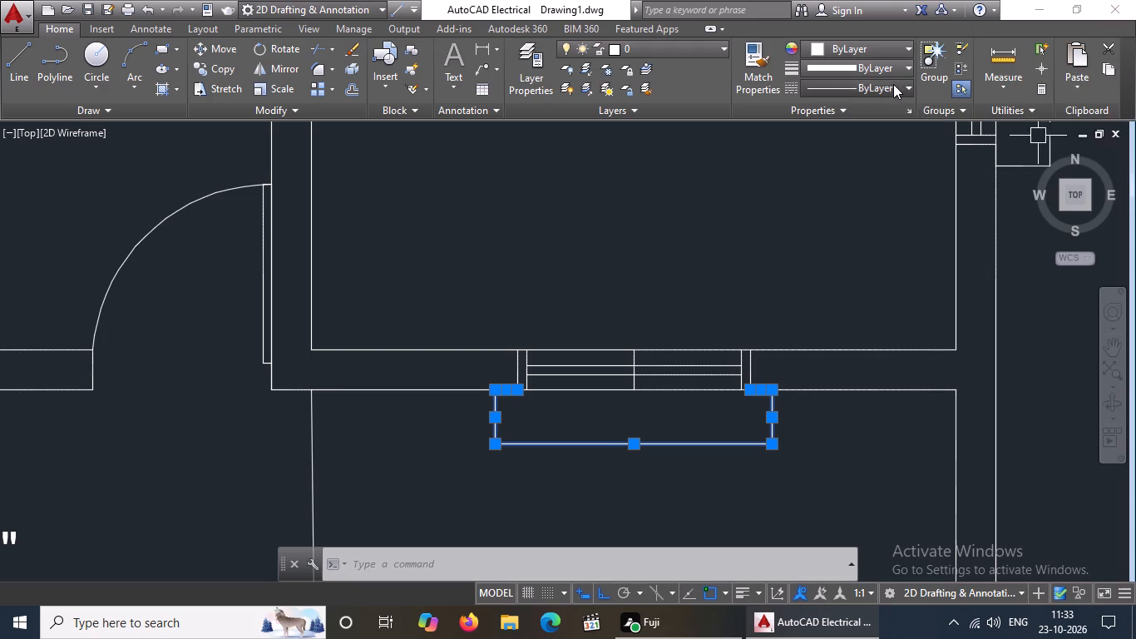
pyautogui.click(871, 150)
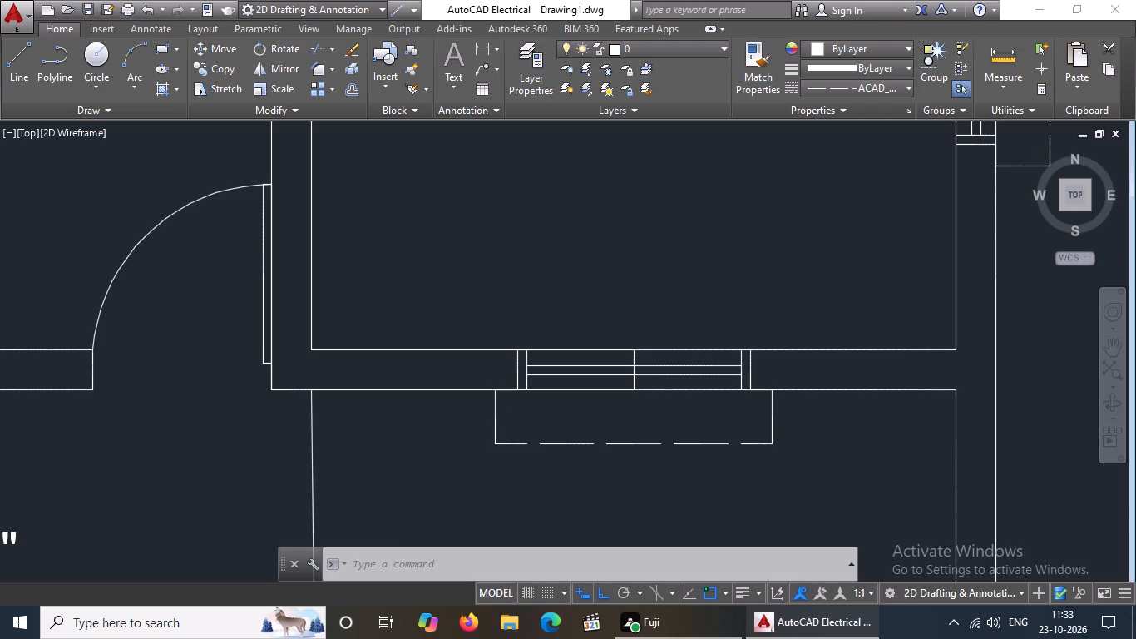
# Clear the selection and look over the floor plan's rooms, doors and windows from the kitchen down to the portico.
pyautogui.scroll(-3, 763, 240)
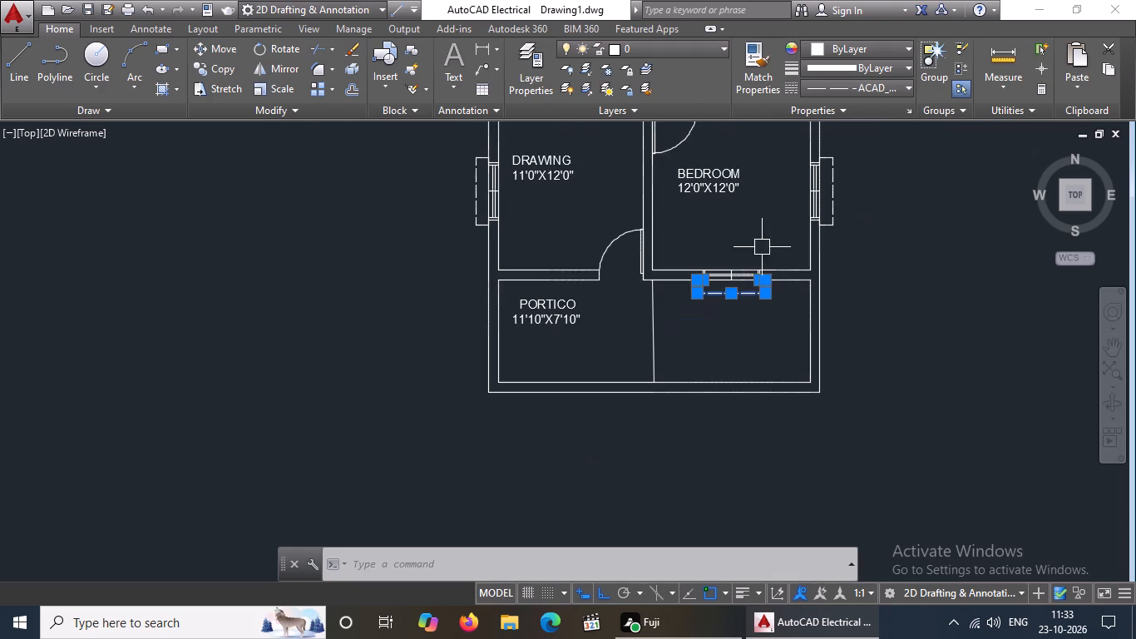
pyautogui.moveTo(724, 269); pyautogui.dragTo(603, 456, button='middle')
pyautogui.scroll(-1, 590, 376)
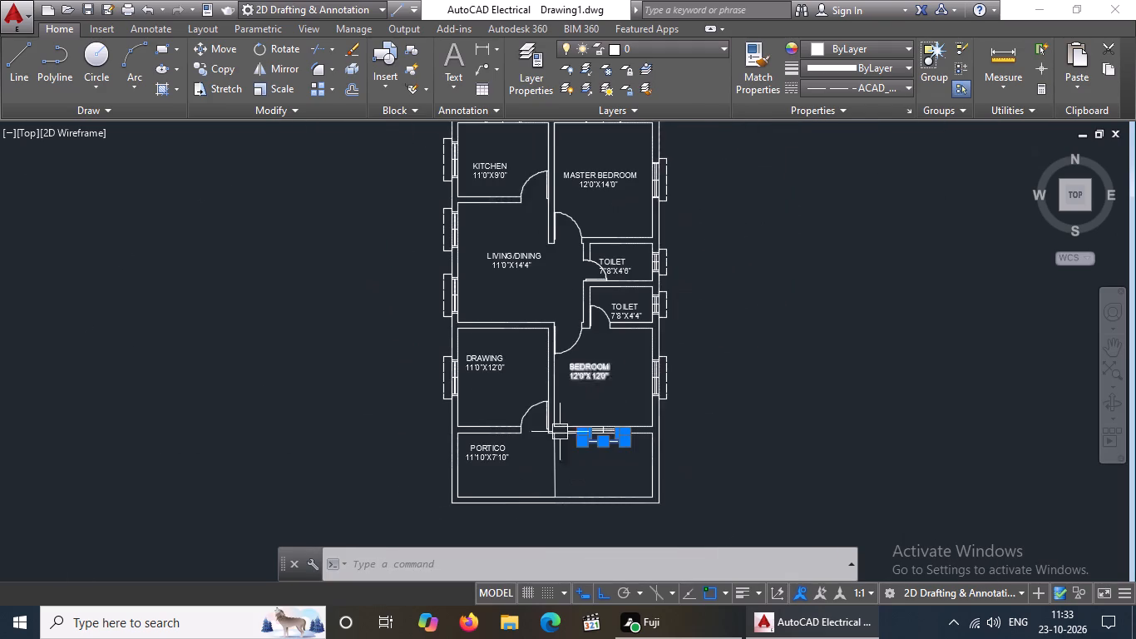
pyautogui.moveTo(490, 524); pyautogui.dragTo(538, 426, button='middle')
pyautogui.moveTo(609, 371); pyautogui.dragTo(501, 450, button='middle')
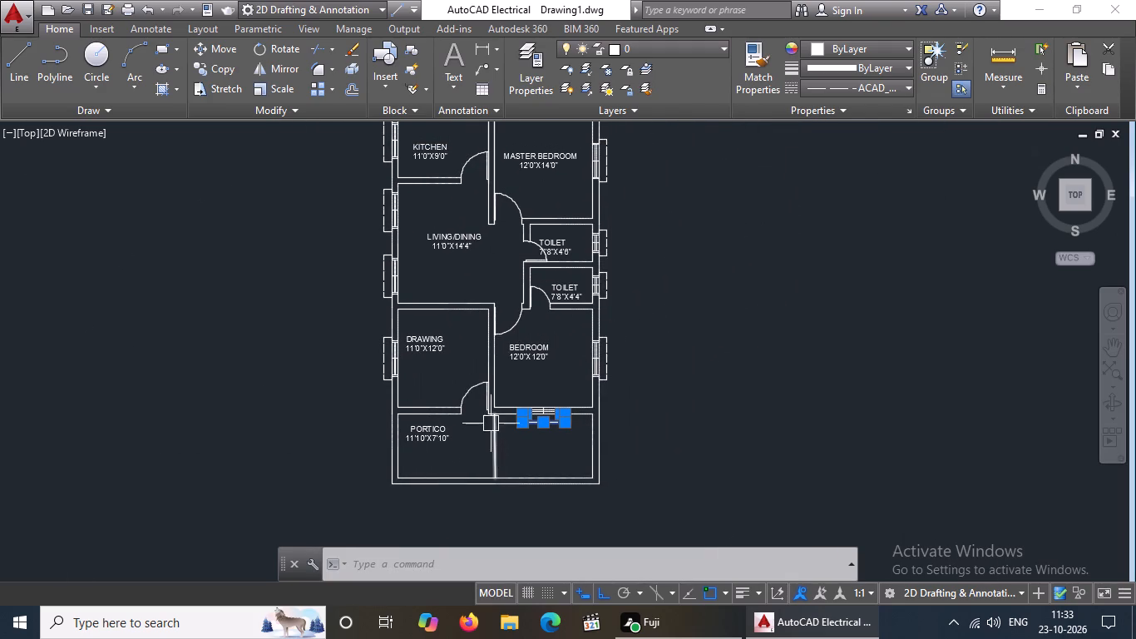
pyautogui.scroll(1, 489, 414)
pyautogui.moveTo(489, 414); pyautogui.dragTo(483, 473, button='middle')
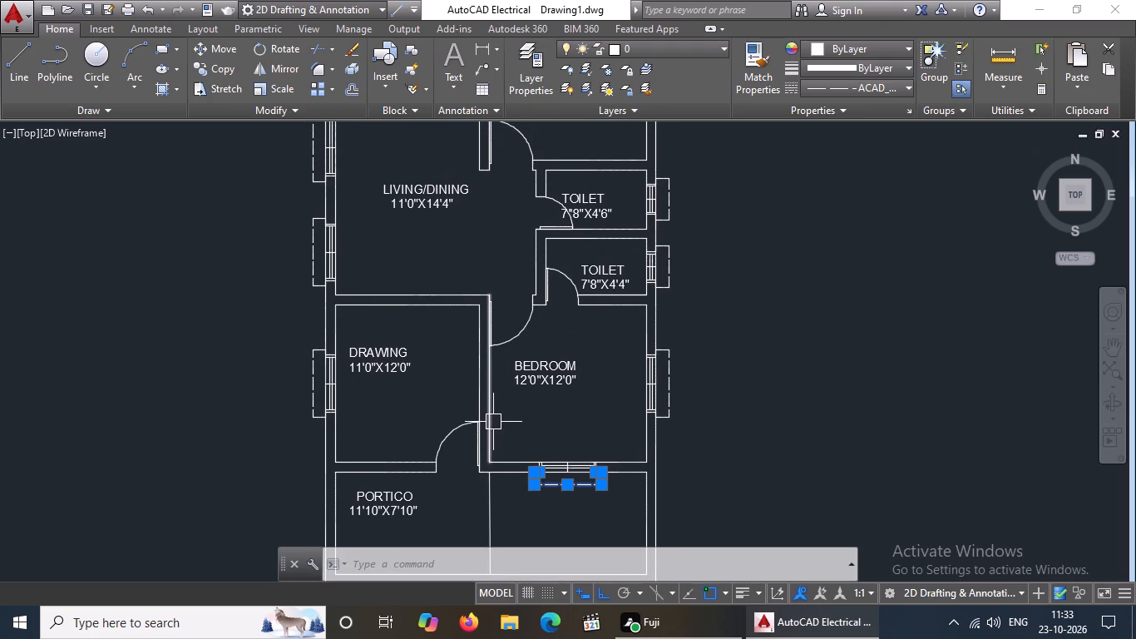
pyautogui.moveTo(530, 406); pyautogui.dragTo(600, 339, button='middle')
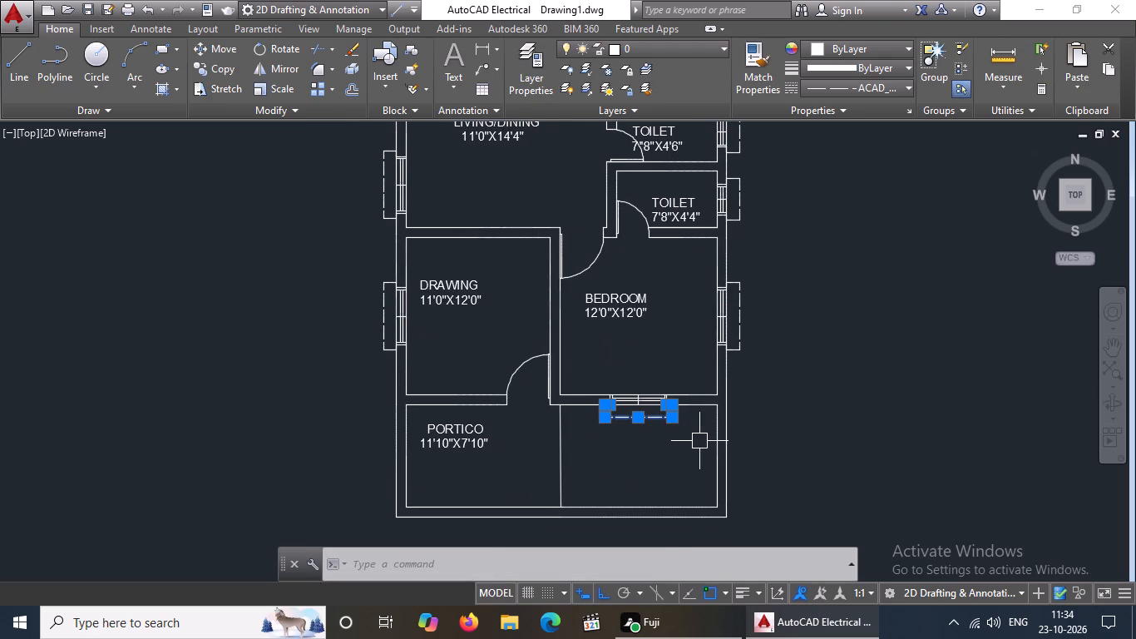
pyautogui.press('Escape')
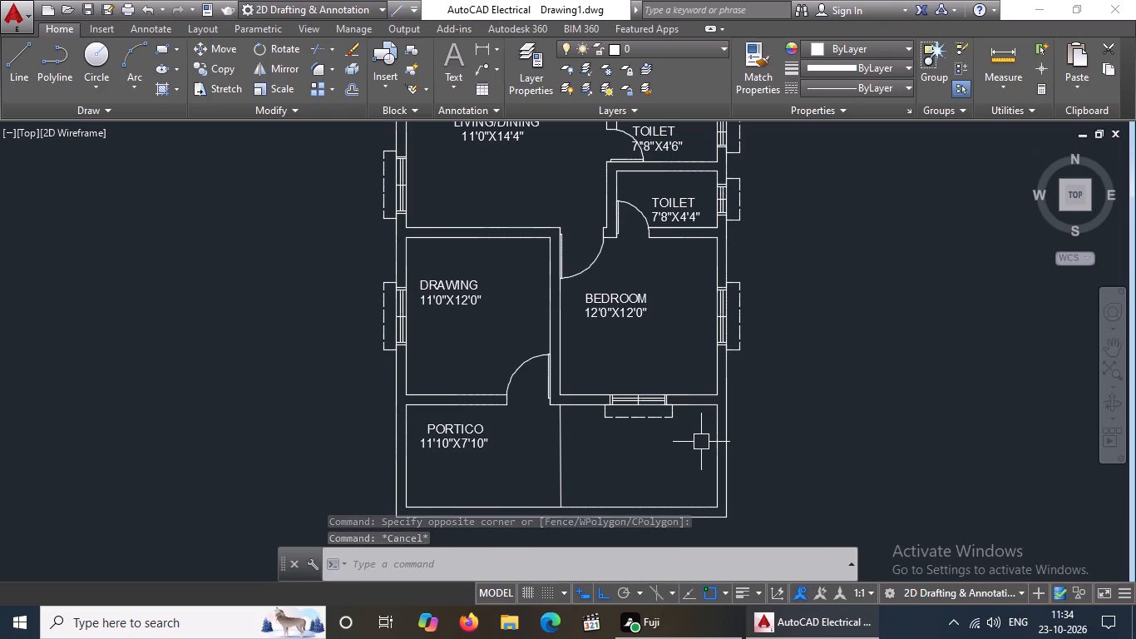
pyautogui.moveTo(709, 479); pyautogui.dragTo(617, 533, button='middle')
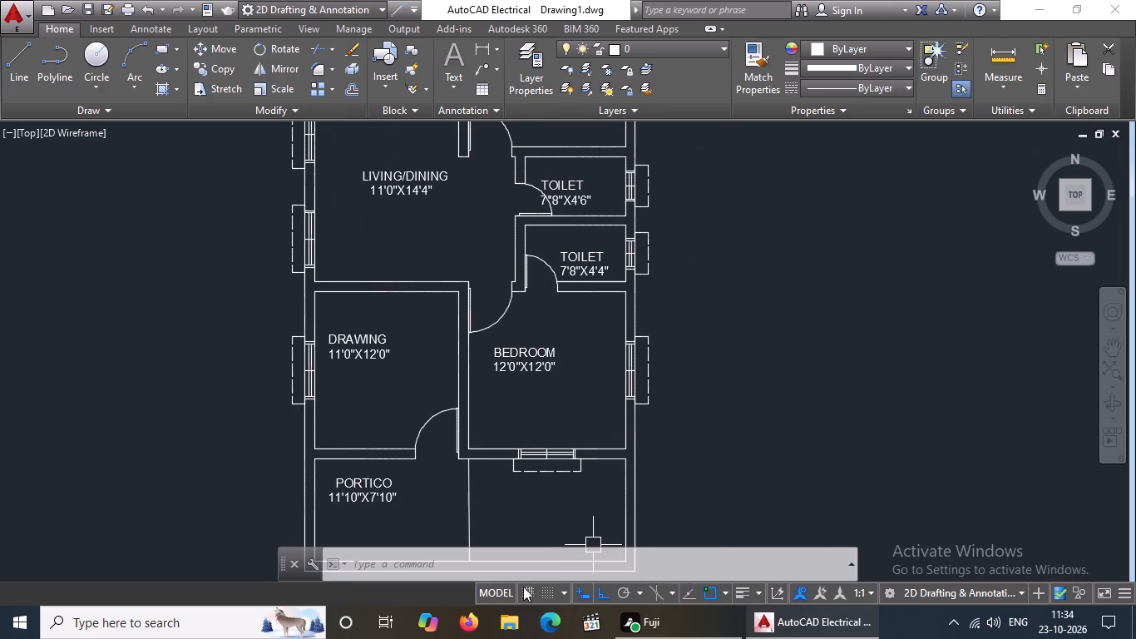
# Draw a 9" vertical line up across the wall from the drawing room's upper-right inner corner.
pyautogui.scroll(2, 443, 320)
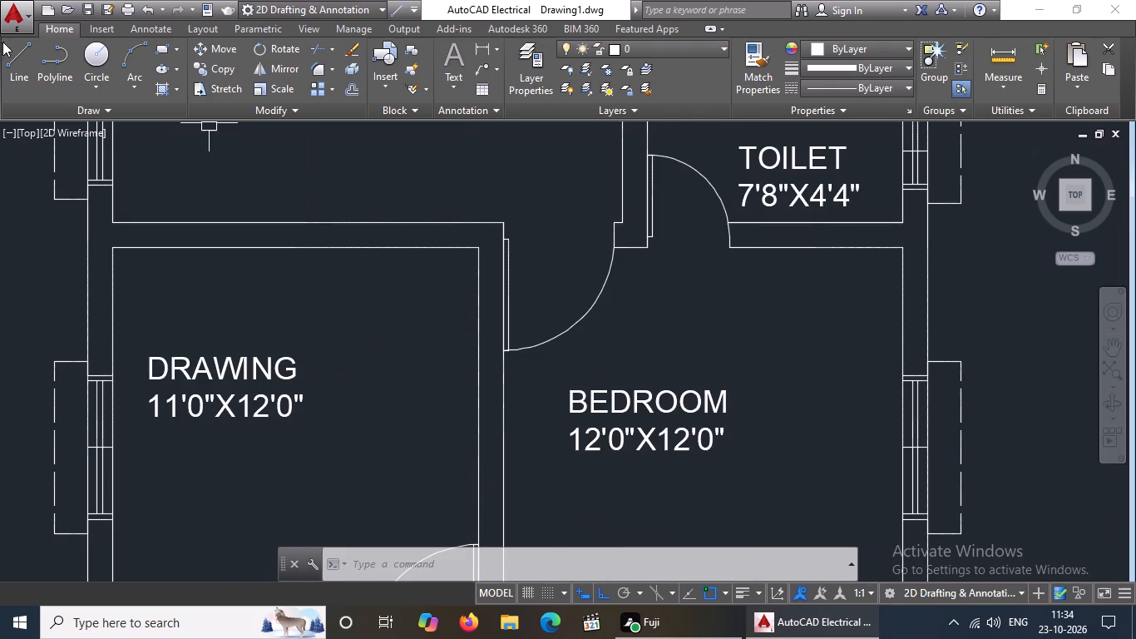
pyautogui.click(17, 66)
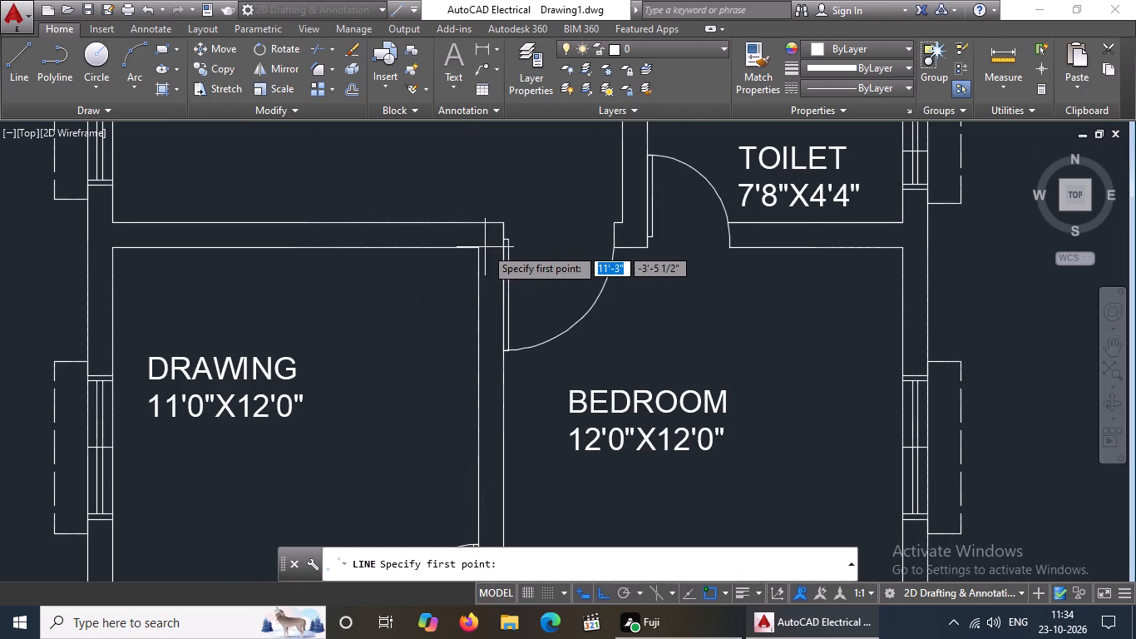
pyautogui.click(477, 249)
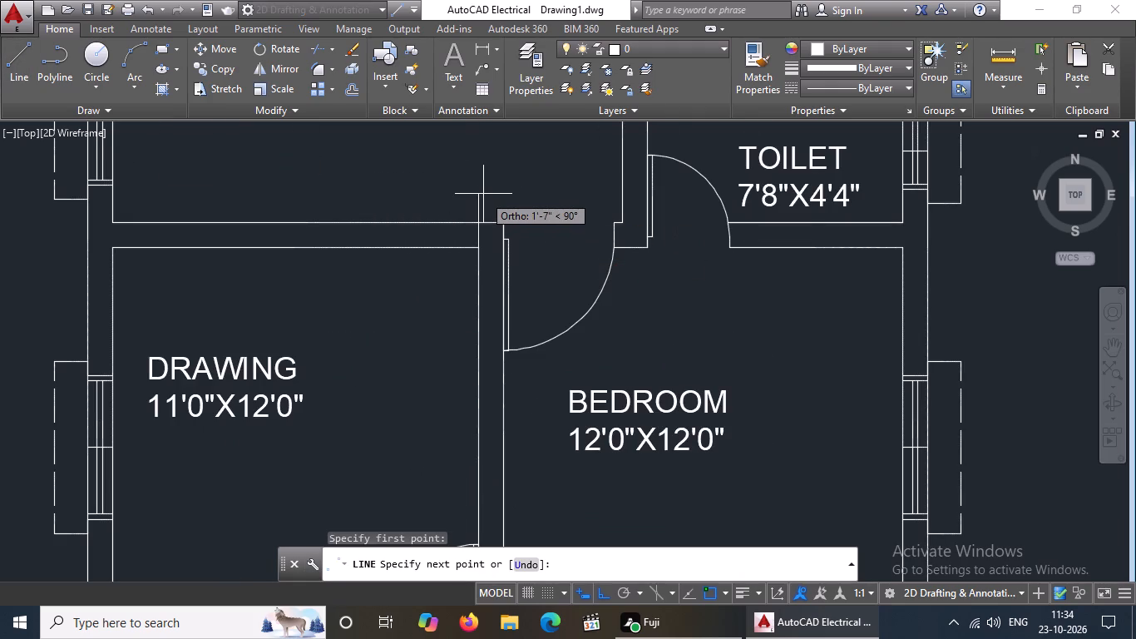
pyautogui.press('9')
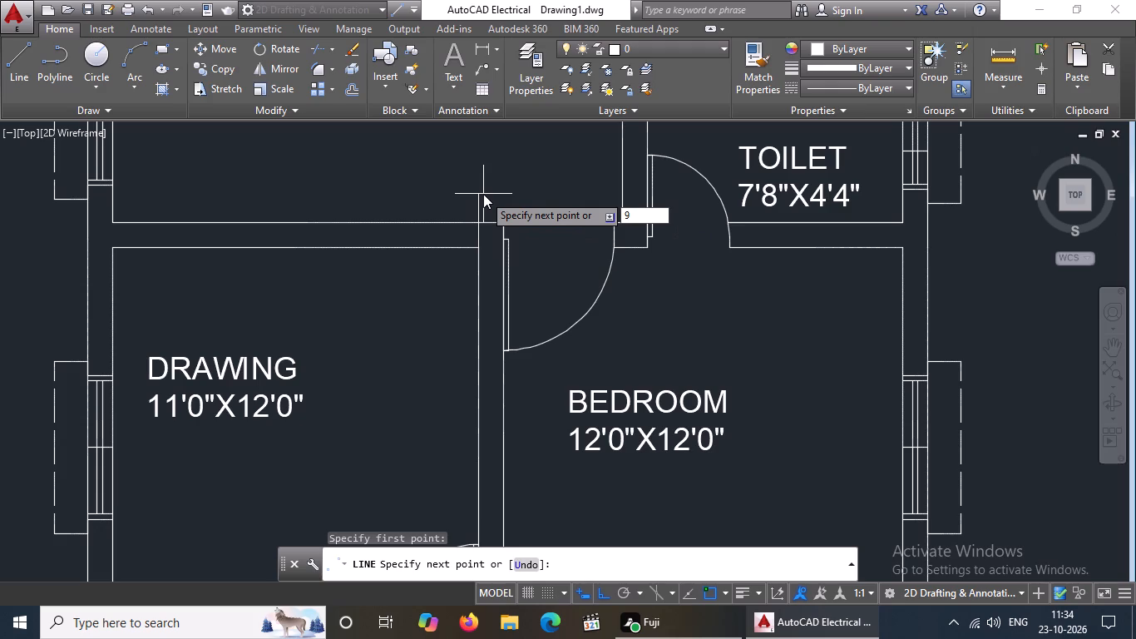
pyautogui.hotkey('shift', '"')
pyautogui.press('Return')
pyautogui.press('Return')
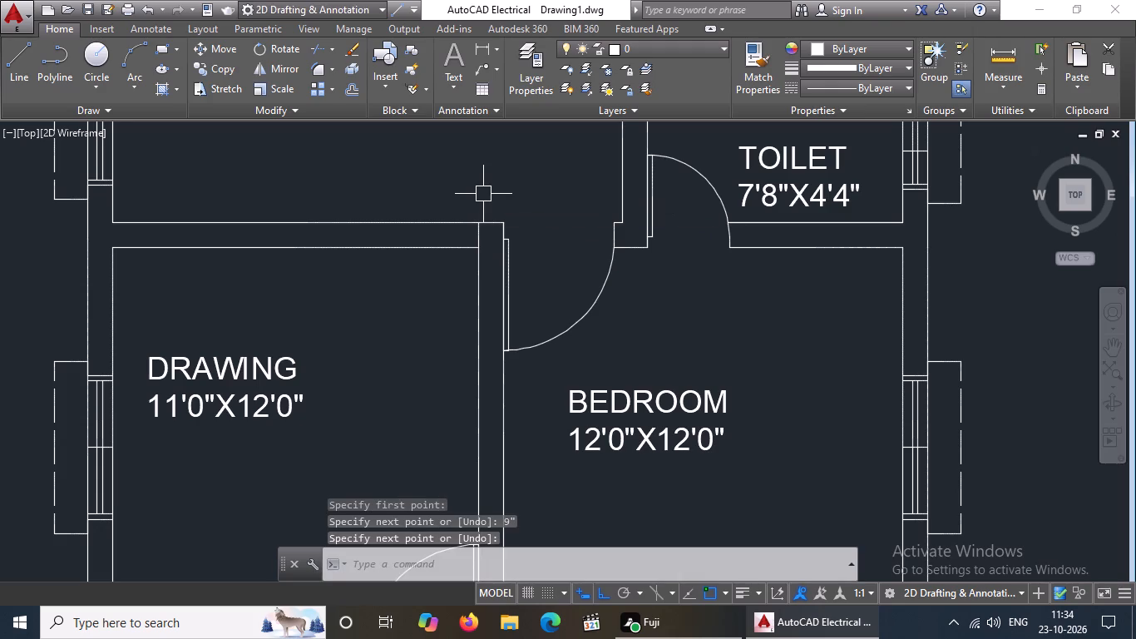
# Examine the wall junction between the drawing room and bedroom, and the space beside the portico below the bedroom.
pyautogui.scroll(-4, 489, 215)
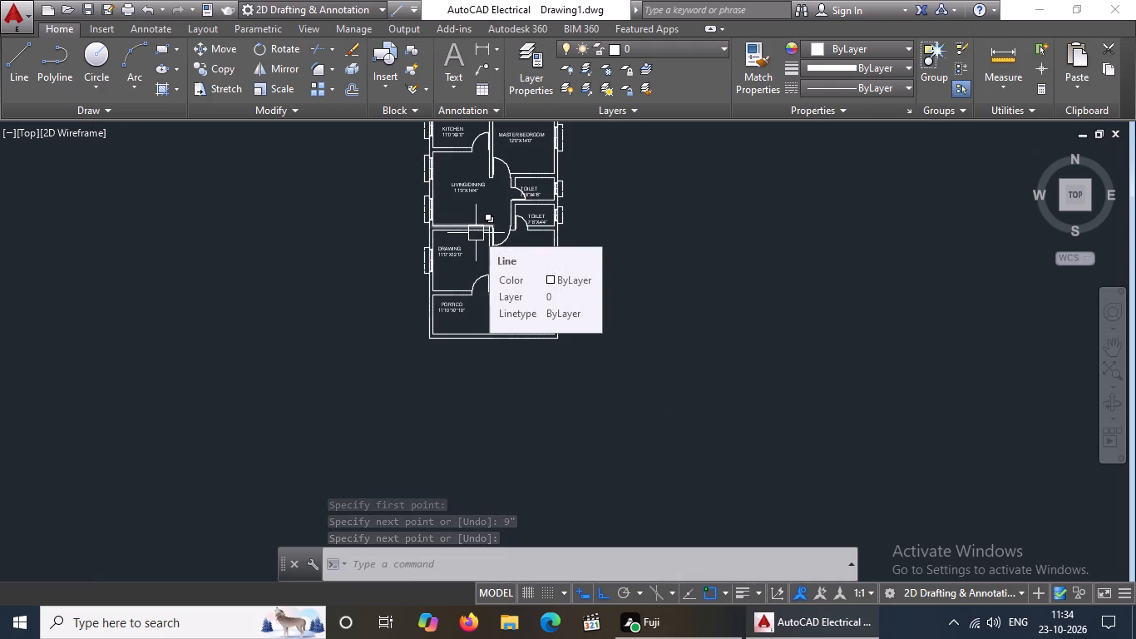
pyautogui.scroll(3, 487, 230)
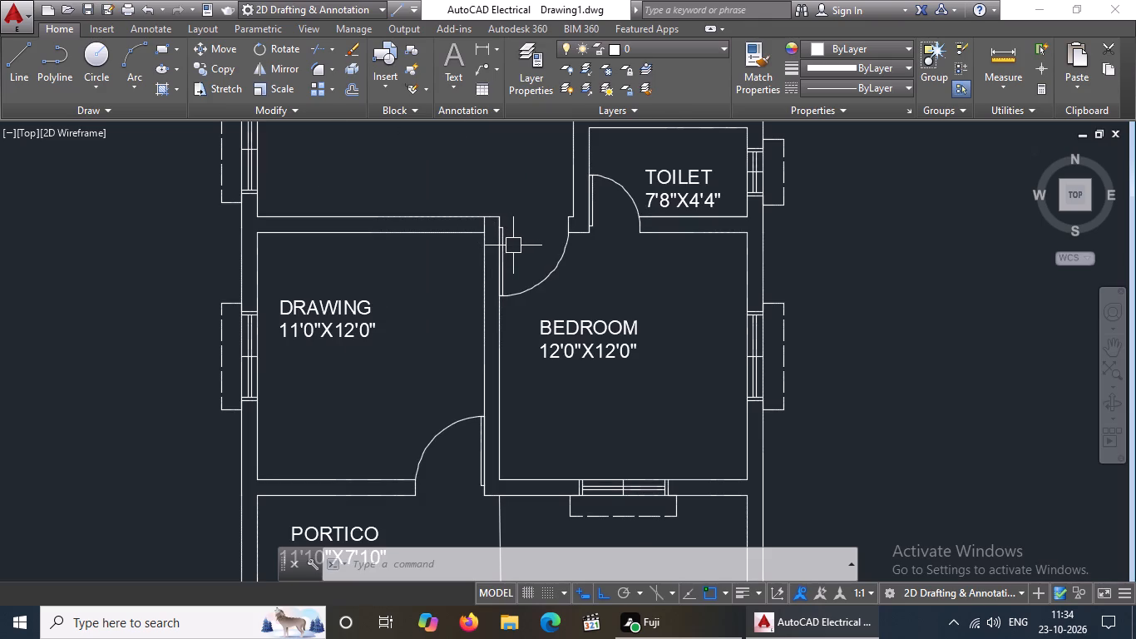
pyautogui.moveTo(497, 240); pyautogui.dragTo(437, 240, button='middle')
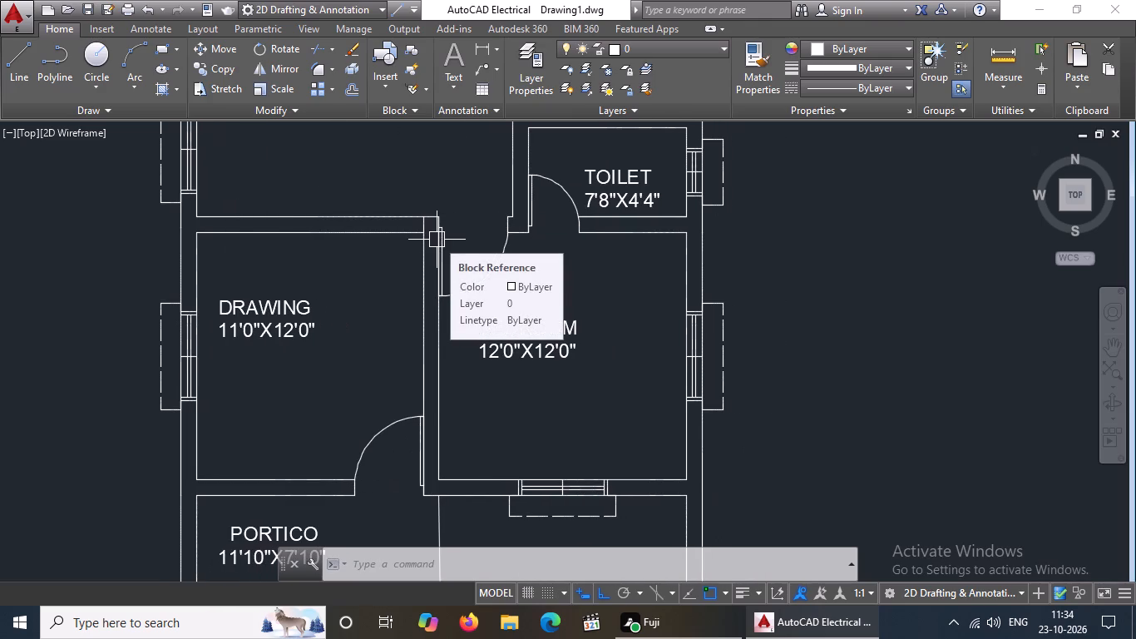
pyautogui.scroll(-3, 474, 416)
pyautogui.scroll(3, 488, 479)
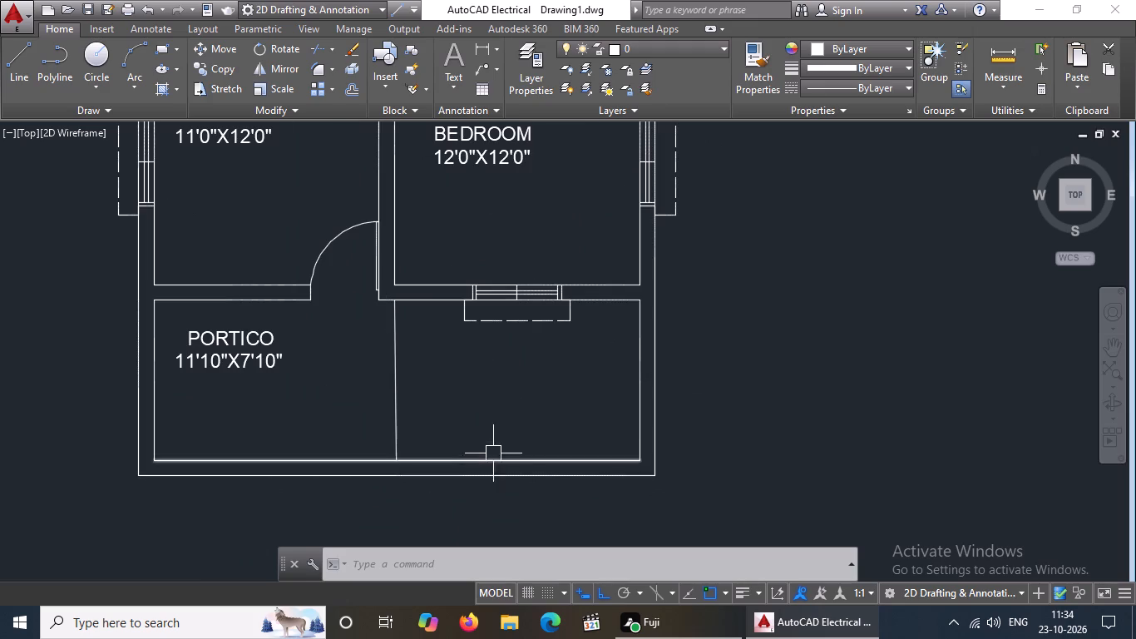
pyautogui.moveTo(491, 414); pyautogui.dragTo(572, 447, button='middle')
pyautogui.scroll(1, 572, 447)
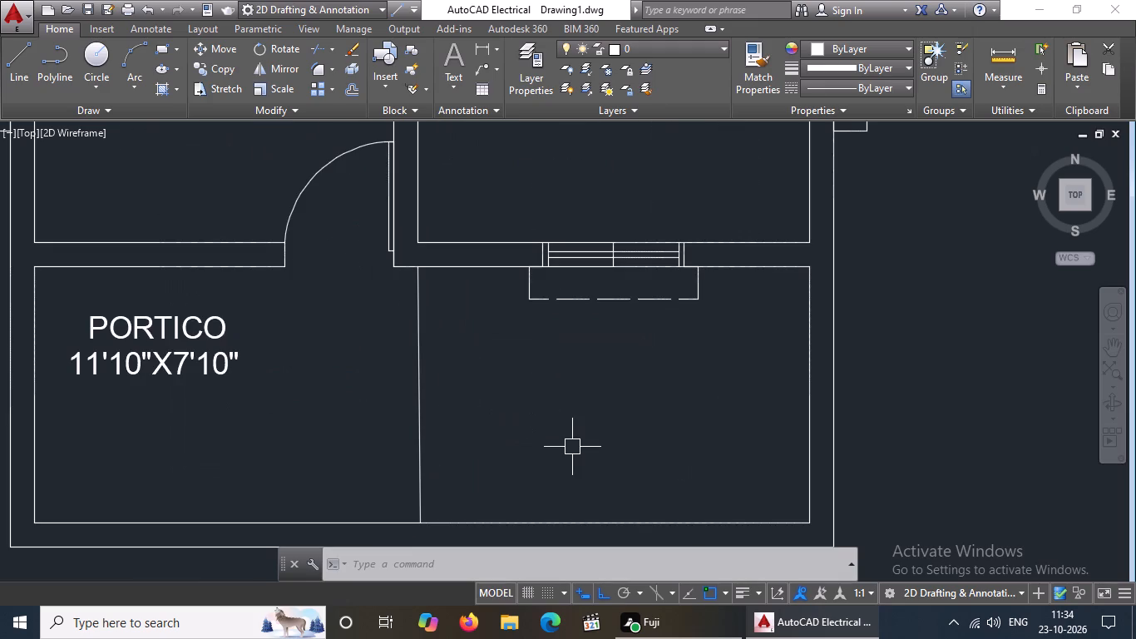
pyautogui.press('Escape')
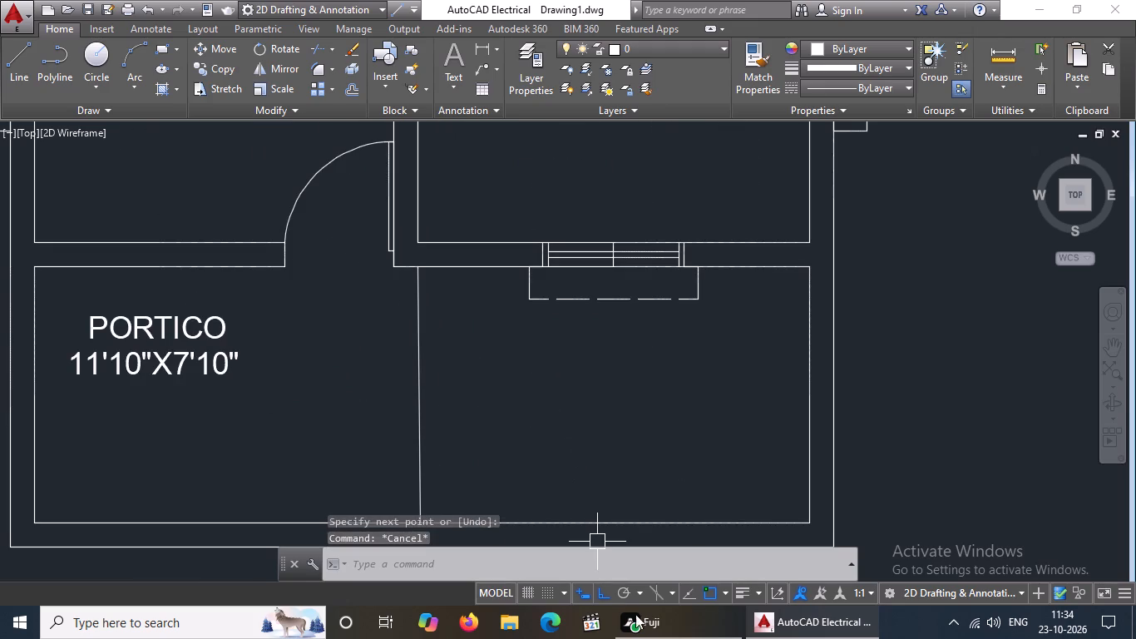
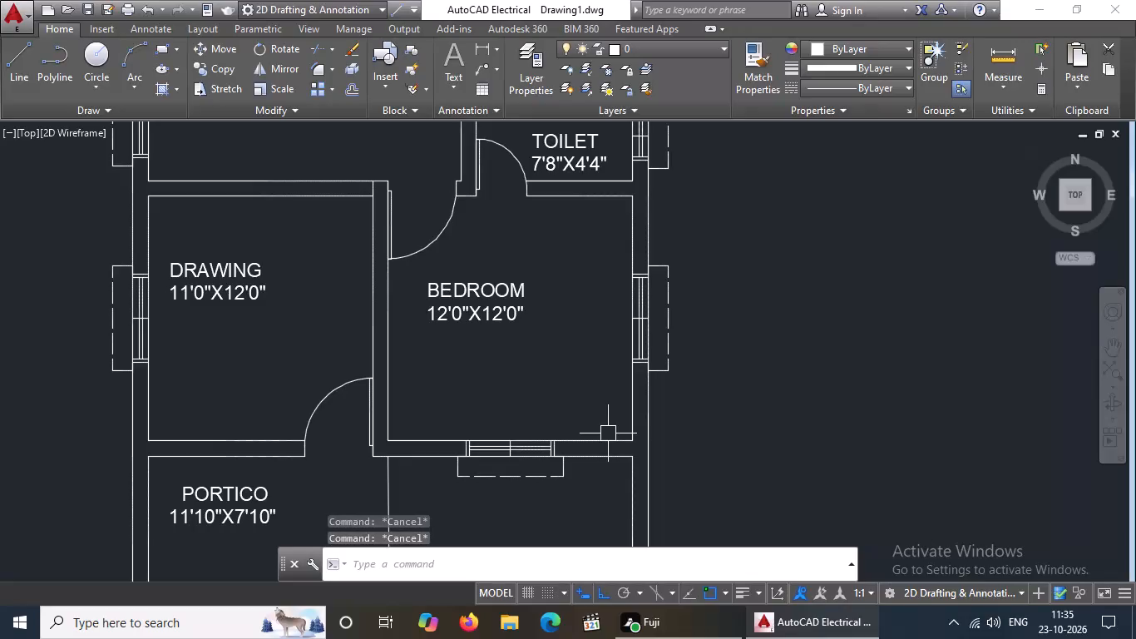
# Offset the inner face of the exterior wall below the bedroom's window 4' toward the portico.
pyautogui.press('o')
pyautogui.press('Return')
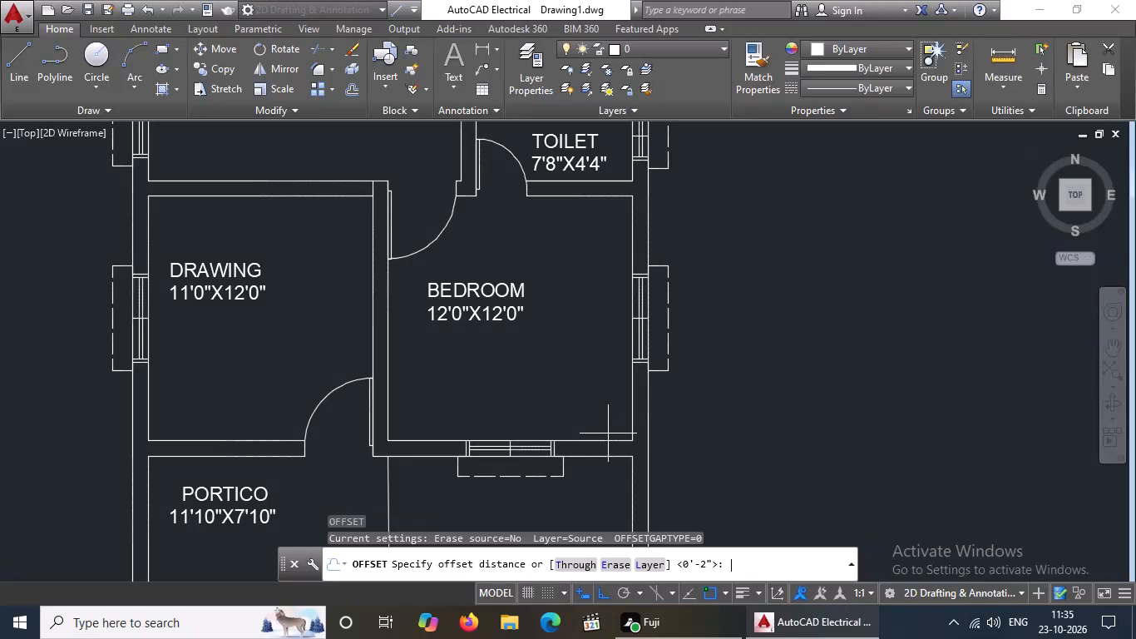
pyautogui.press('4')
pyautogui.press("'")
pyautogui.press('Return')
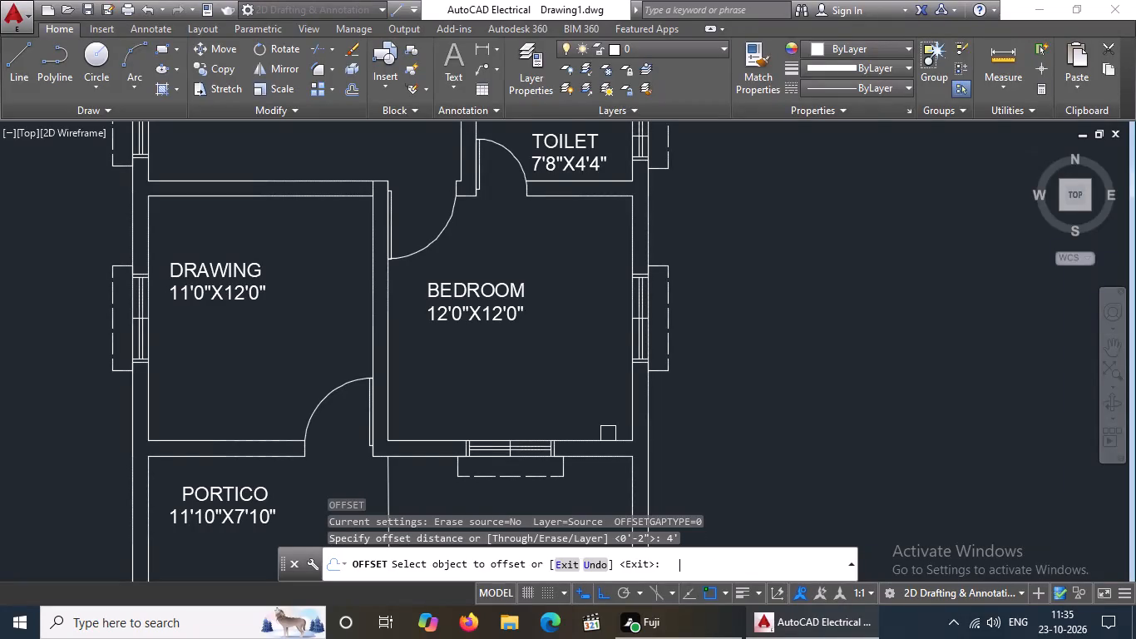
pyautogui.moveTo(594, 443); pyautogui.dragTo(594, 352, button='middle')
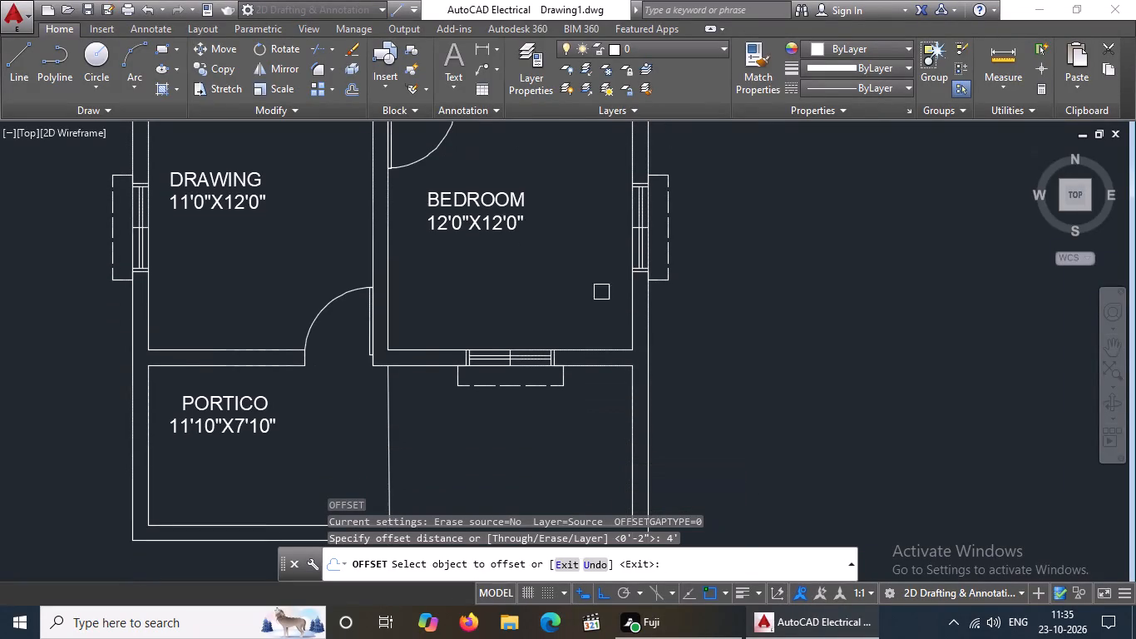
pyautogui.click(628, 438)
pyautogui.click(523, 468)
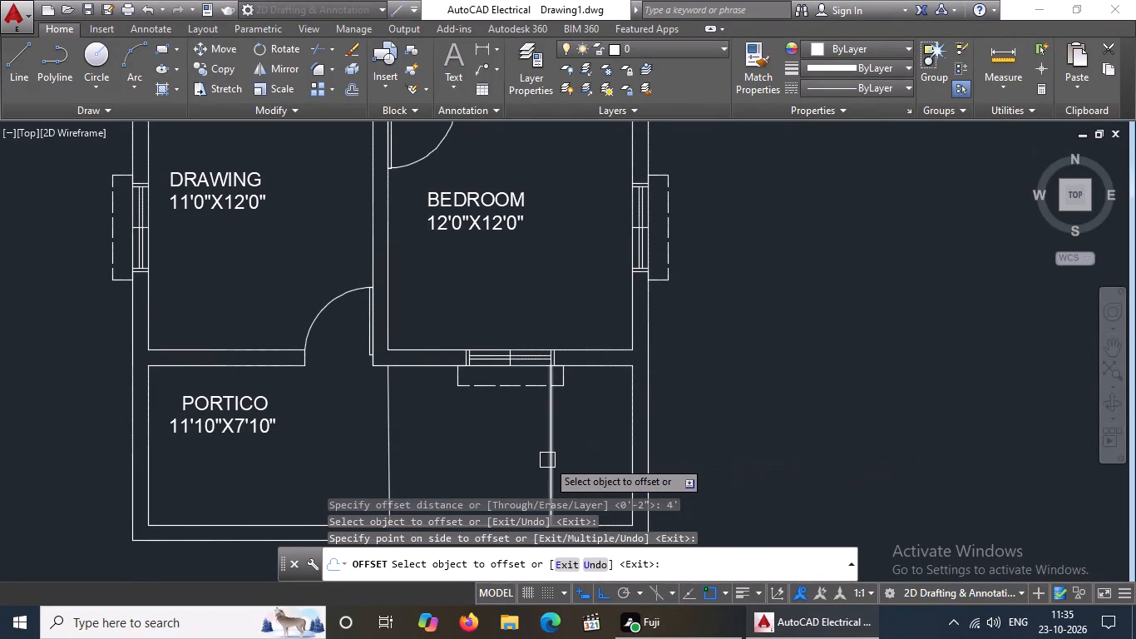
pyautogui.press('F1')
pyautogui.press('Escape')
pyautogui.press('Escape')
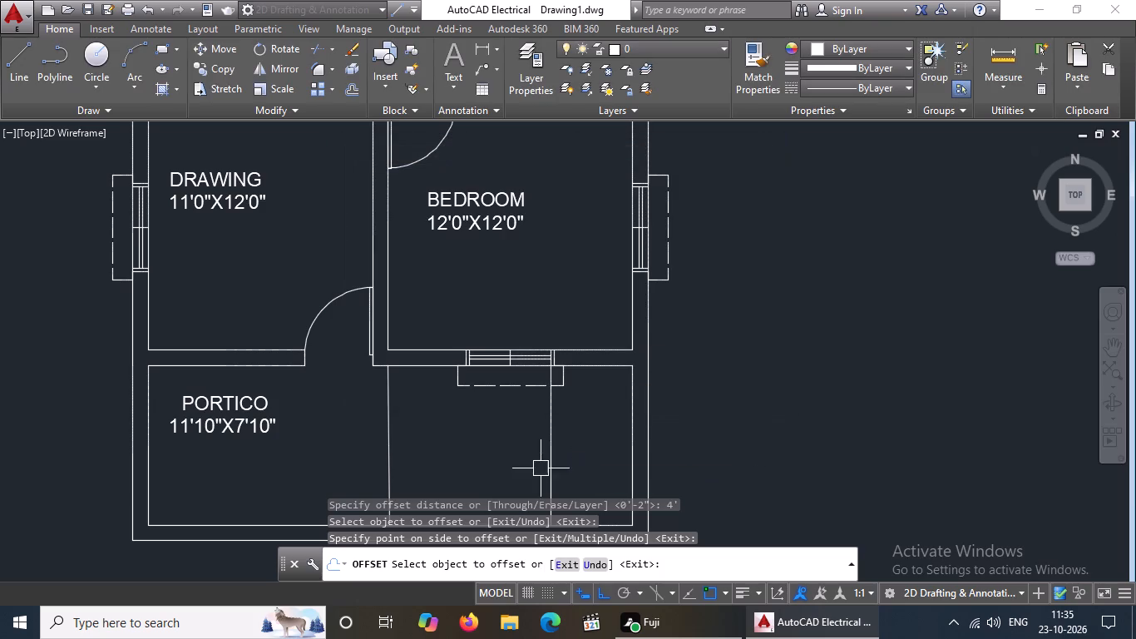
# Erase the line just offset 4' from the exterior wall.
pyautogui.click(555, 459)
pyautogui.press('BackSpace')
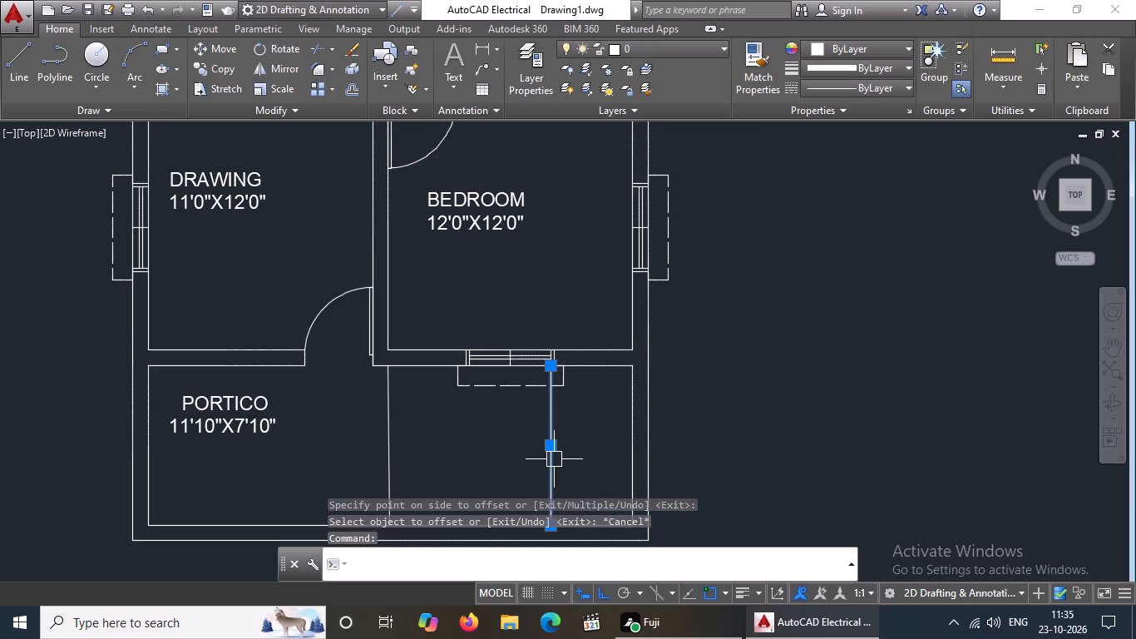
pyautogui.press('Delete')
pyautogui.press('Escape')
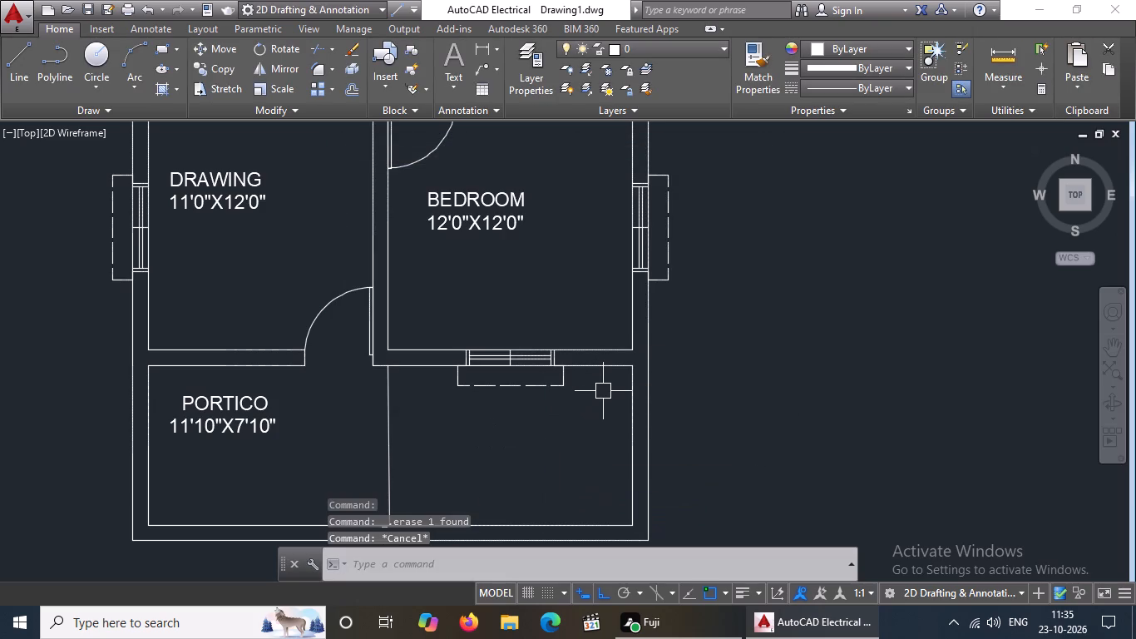
# Offset the inner face of the exterior wall below the bedroom 3' toward the portico to mark the stair landing.
pyautogui.press('o')
pyautogui.press('Return')
pyautogui.write("3'")
pyautogui.press('Return')
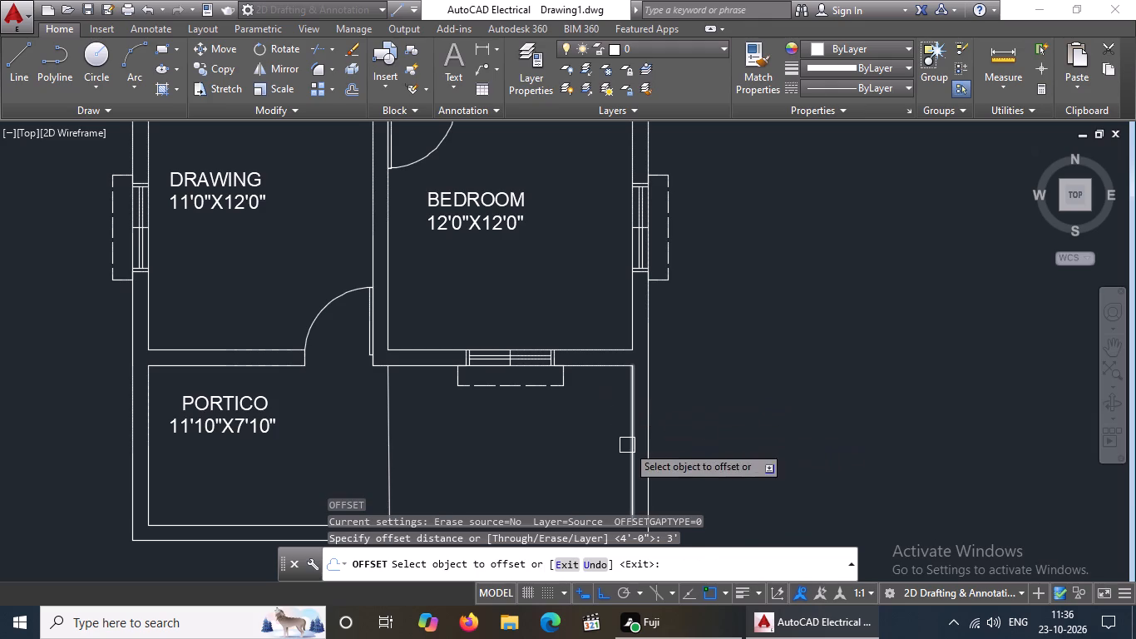
pyautogui.moveTo(627, 445); pyautogui.dragTo(601, 457)
pyautogui.click(486, 485)
pyautogui.scroll(-1, 574, 456)
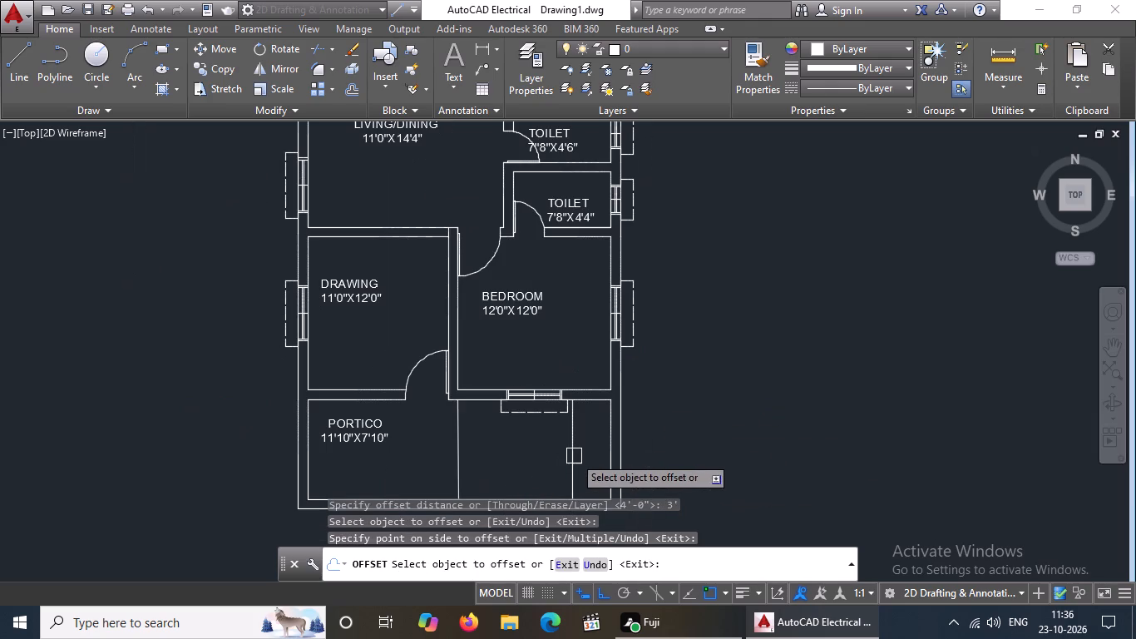
pyautogui.press('Escape')
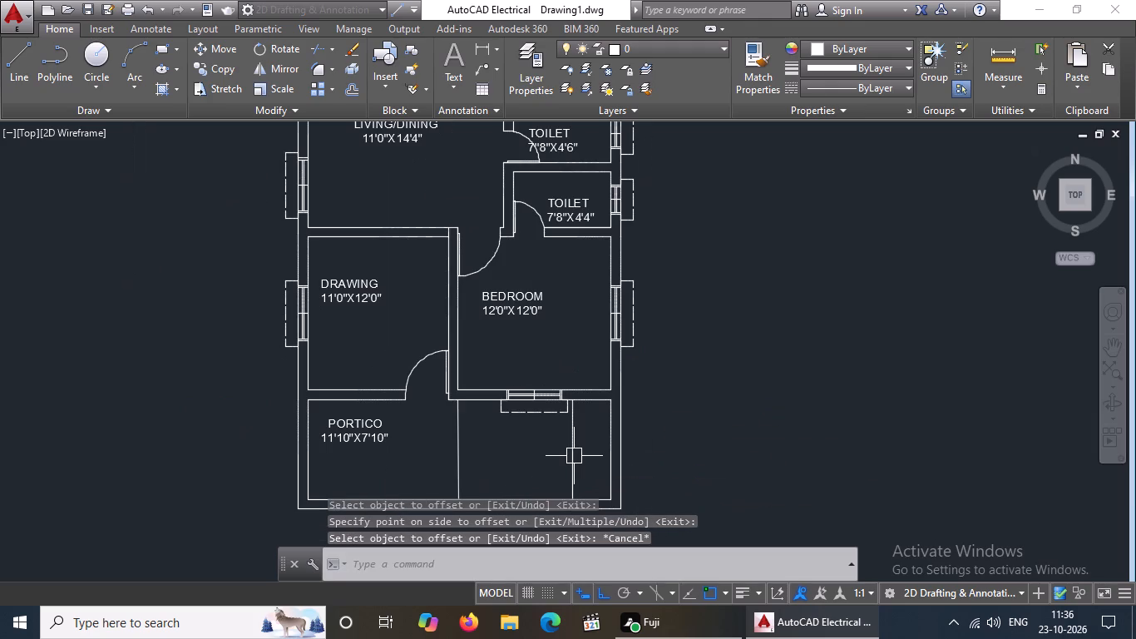
# Starting from the landing line, offset four successive stair tread lines 10" apart toward the portico.
pyautogui.press('o')
pyautogui.press('Return')
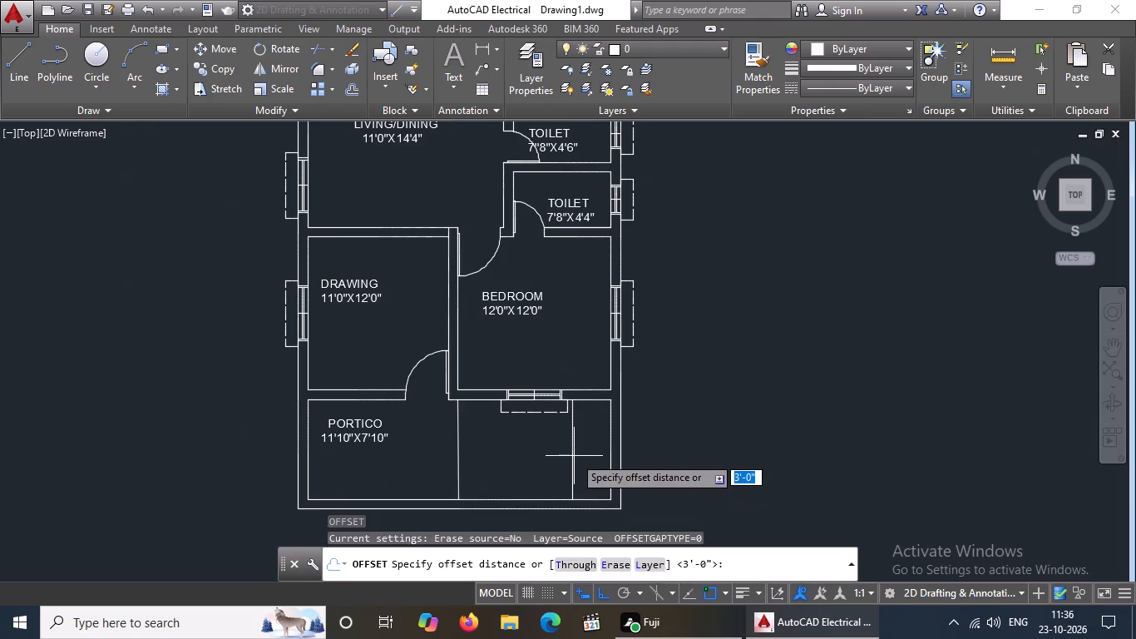
pyautogui.write('109')
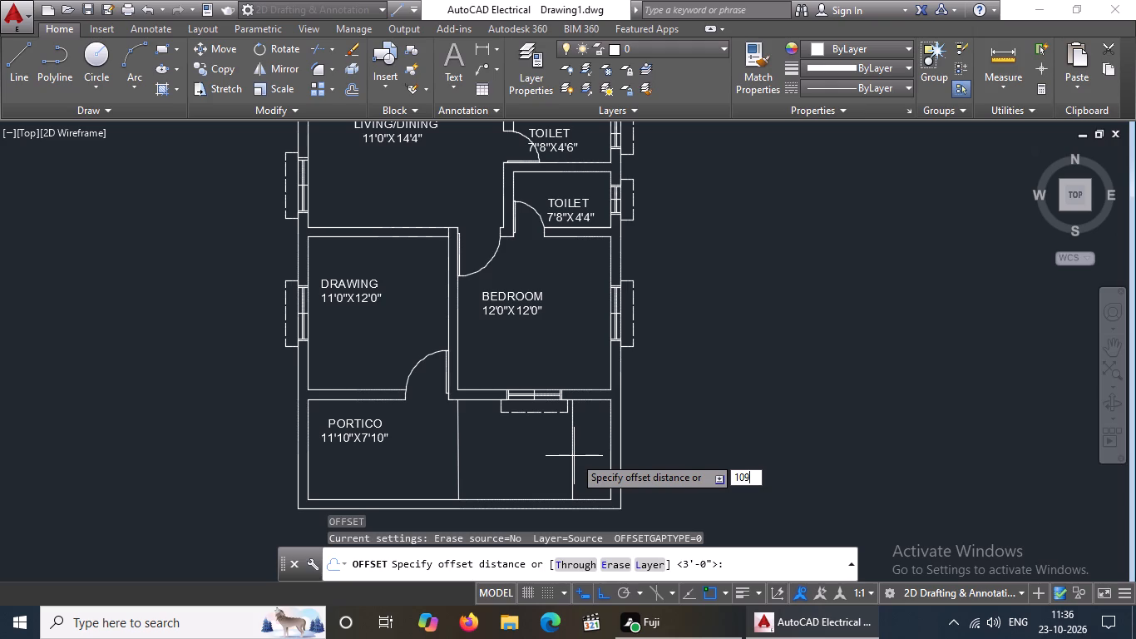
pyautogui.press('BackSpace')
pyautogui.hotkey('shift', '"')
pyautogui.press('Return')
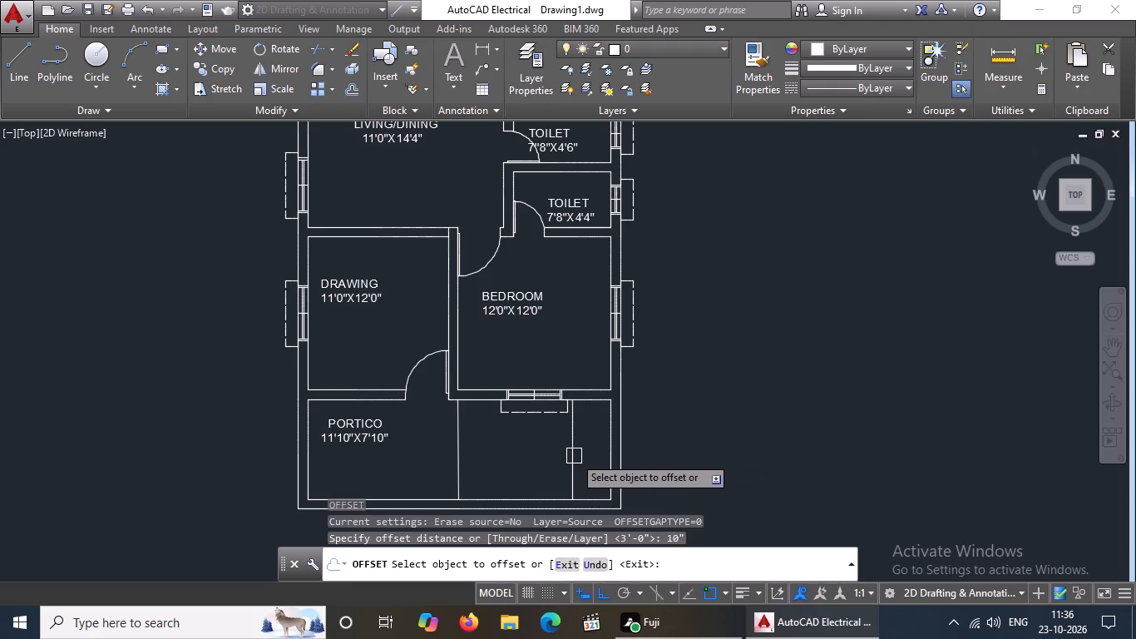
pyautogui.click(572, 462)
pyautogui.click(520, 482)
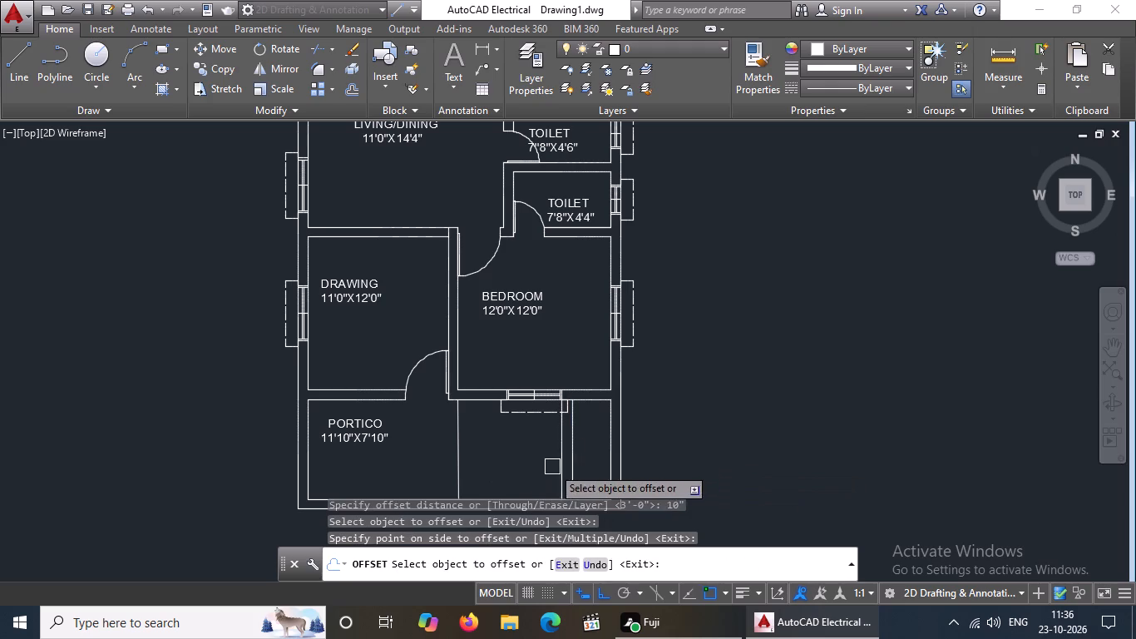
pyautogui.moveTo(562, 462); pyautogui.dragTo(541, 470)
pyautogui.click(508, 483)
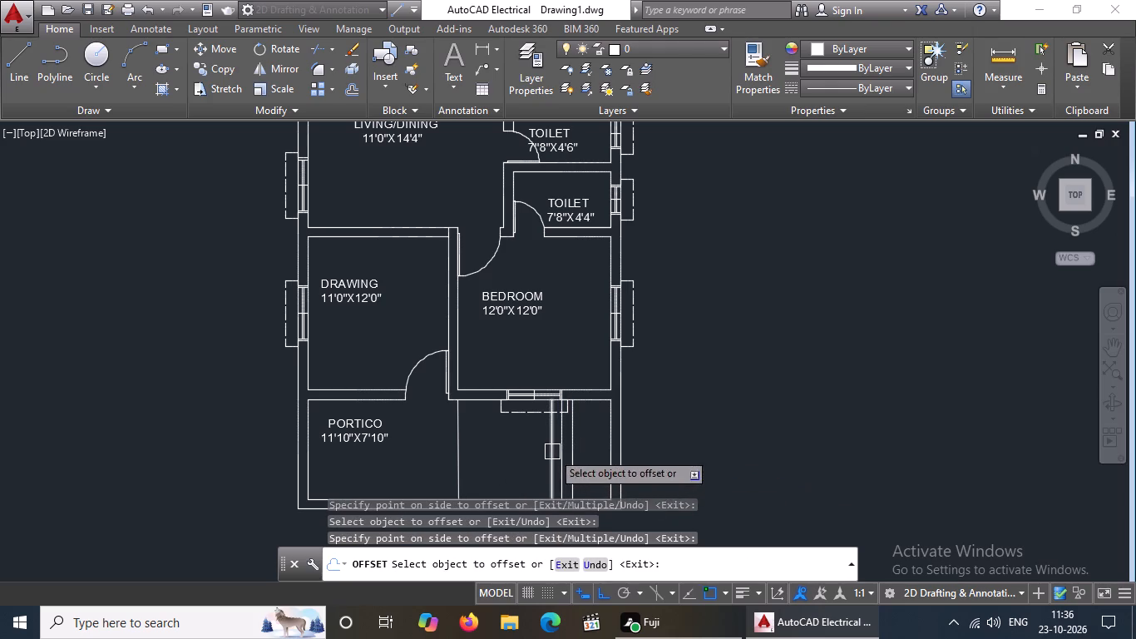
pyautogui.moveTo(552, 451); pyautogui.dragTo(543, 458)
pyautogui.click(482, 488)
pyautogui.click(539, 459)
pyautogui.moveTo(450, 476); pyautogui.dragTo(465, 470)
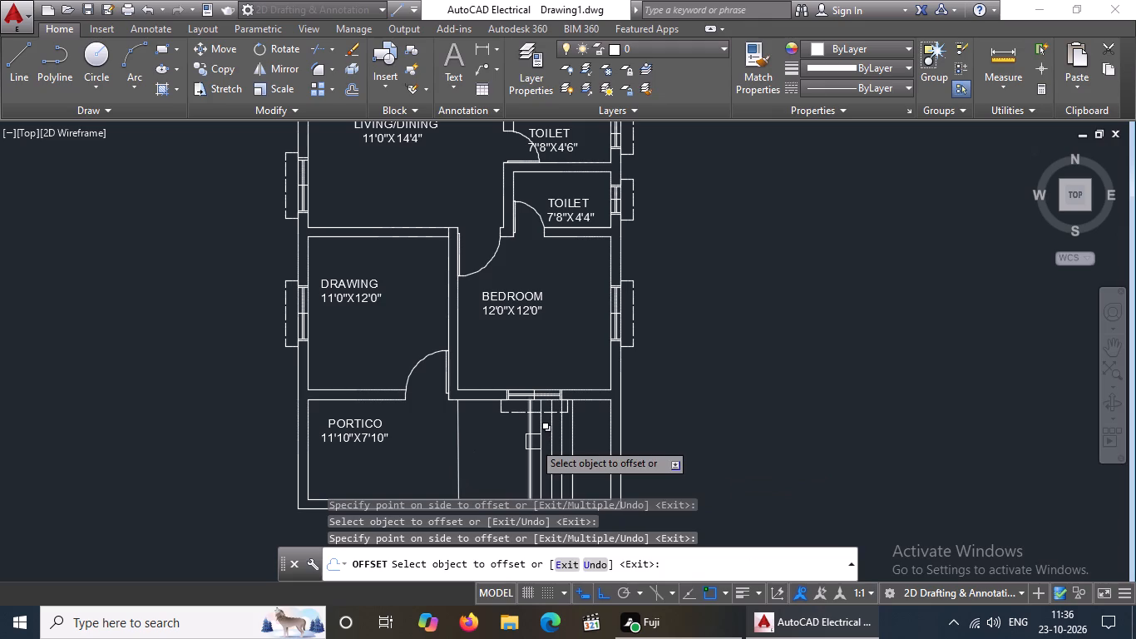
# Add seven more stair tread lines at 10" offsets, ending just past the slanted line beside the portico.
pyautogui.moveTo(533, 442); pyautogui.dragTo(521, 452)
pyautogui.moveTo(483, 469); pyautogui.dragTo(491, 463)
pyautogui.moveTo(521, 445); pyautogui.dragTo(509, 455)
pyautogui.moveTo(455, 479); pyautogui.dragTo(475, 466)
pyautogui.moveTo(506, 453); pyautogui.dragTo(477, 468)
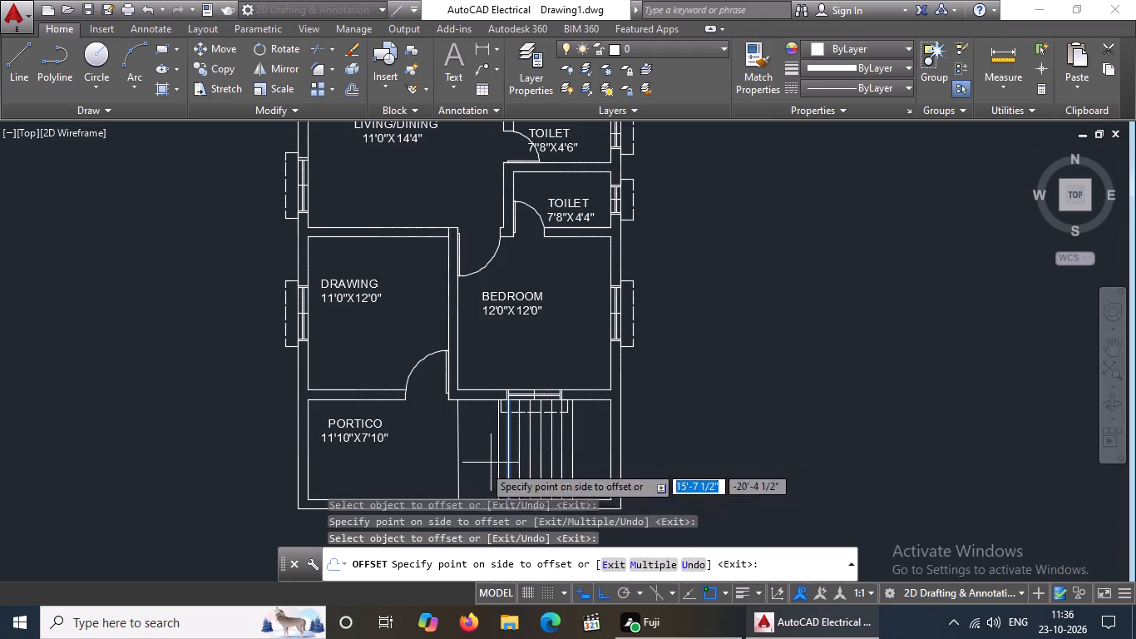
pyautogui.moveTo(477, 468); pyautogui.dragTo(459, 476)
pyautogui.click(462, 474)
pyautogui.click(501, 456)
pyautogui.click(474, 471)
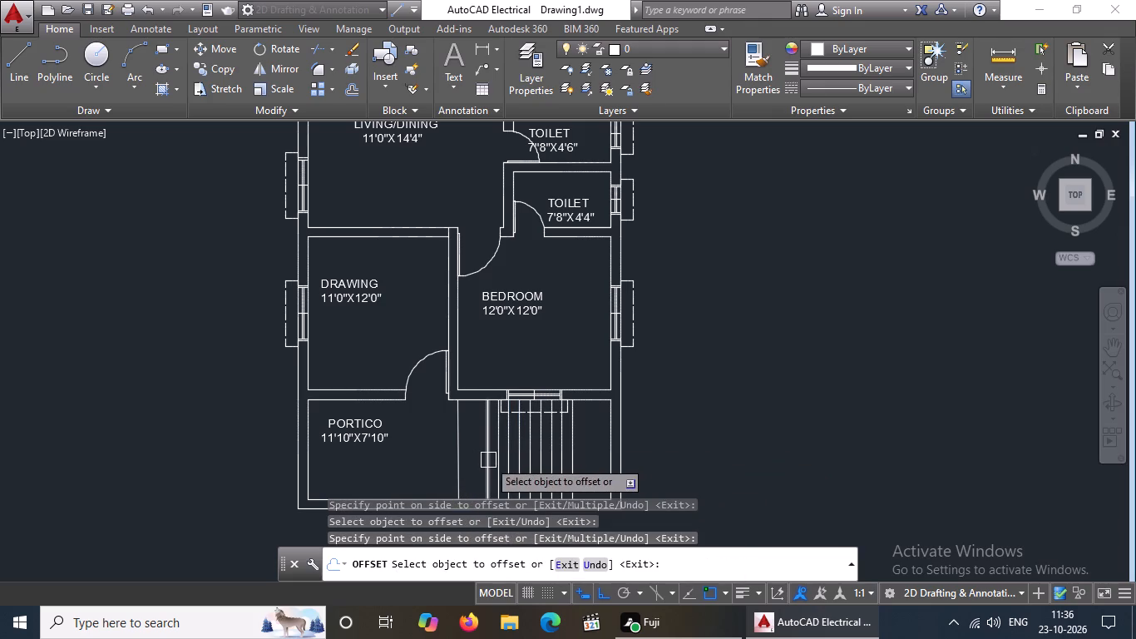
pyautogui.click(488, 460)
pyautogui.click(455, 474)
pyautogui.click(478, 454)
pyautogui.click(464, 462)
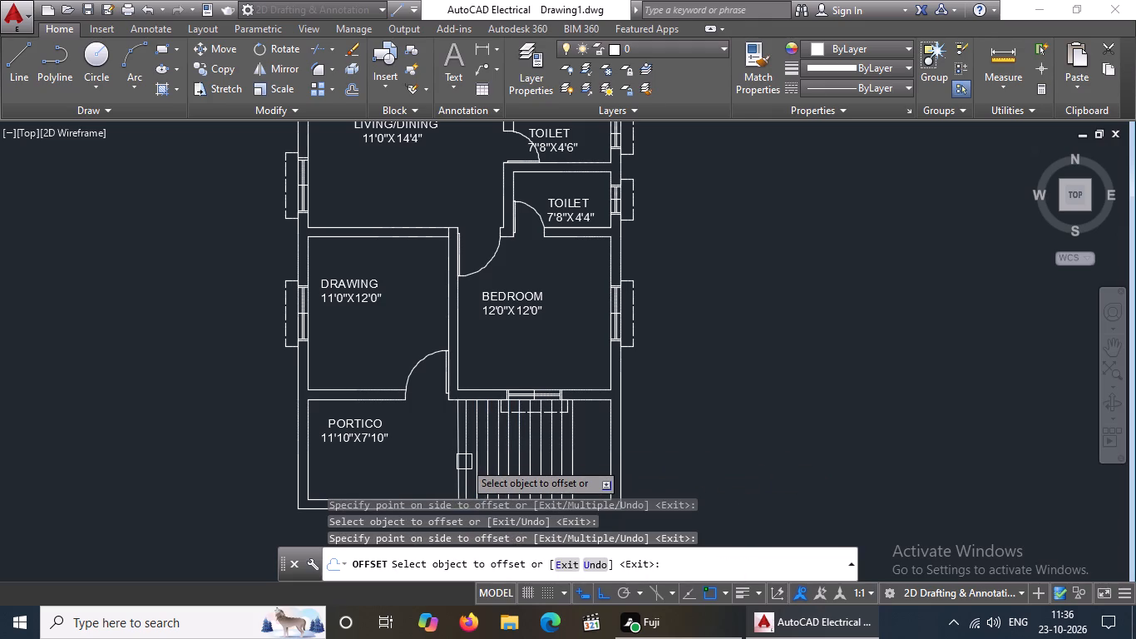
pyautogui.scroll(2, 467, 427)
pyautogui.click(462, 429)
pyautogui.click(417, 440)
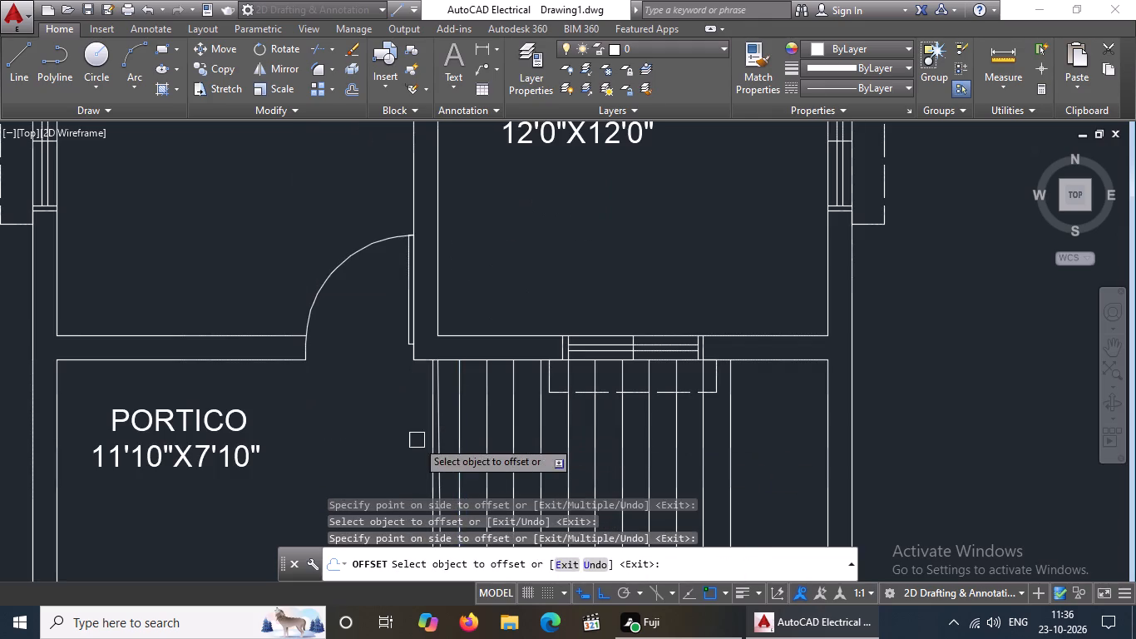
pyautogui.press('Escape')
# Erase the slanted line between the portico and the stair treads.
pyautogui.scroll(2, 445, 406)
pyautogui.click(422, 417)
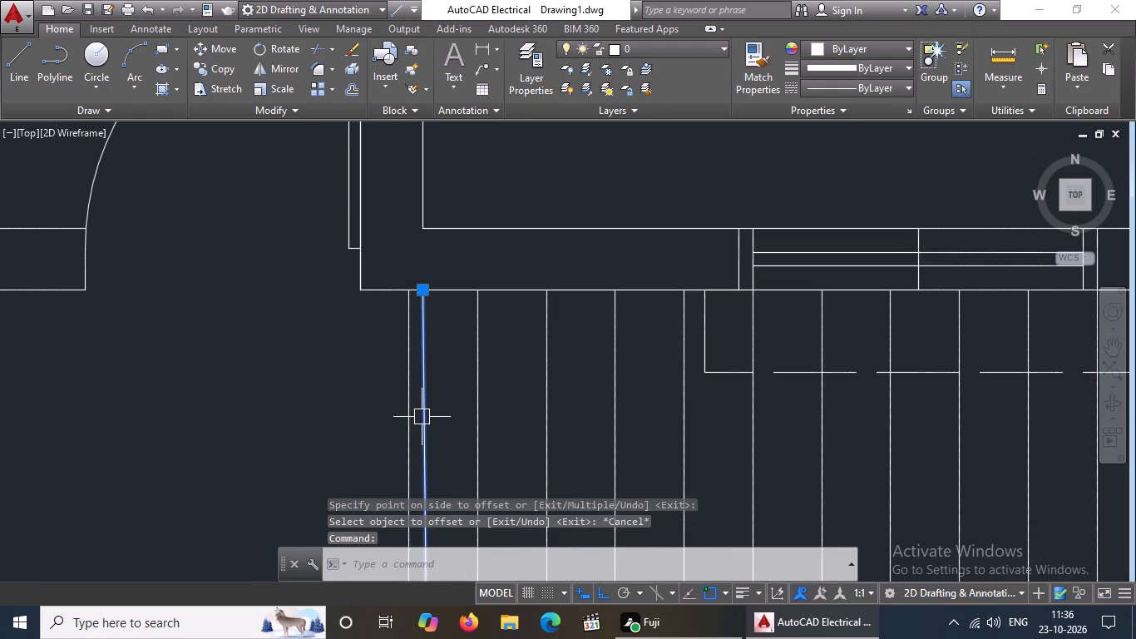
pyautogui.press('Delete')
# Draw a 12'-2" horizontal line across the stair from the midpoint of the tread nearest the portico to the exterior wall.
pyautogui.scroll(-3, 427, 416)
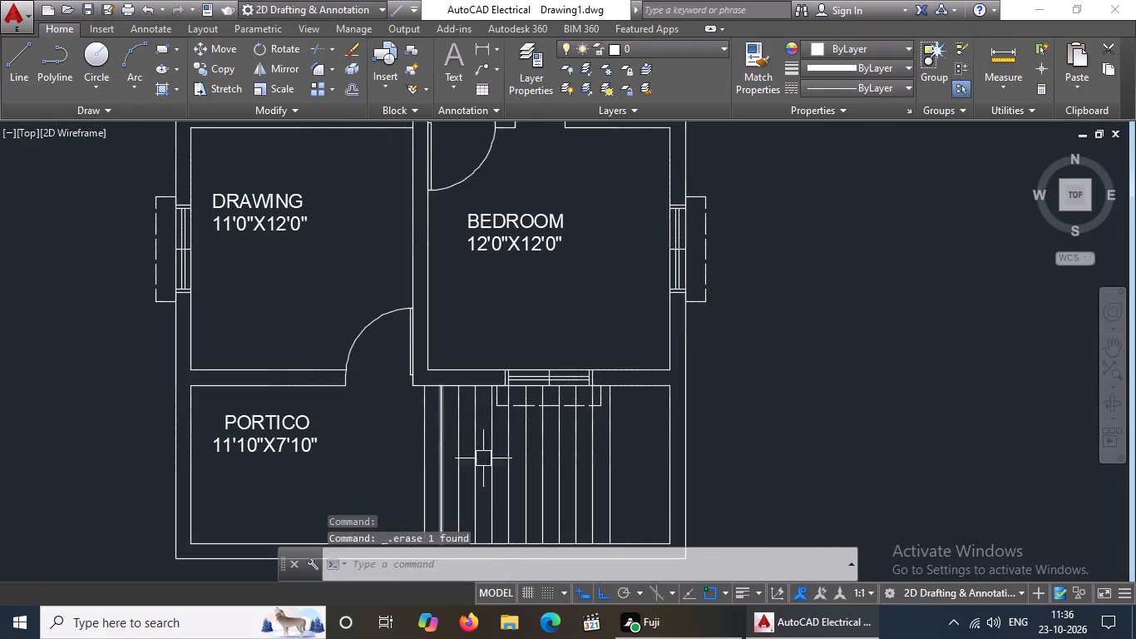
pyautogui.moveTo(495, 481); pyautogui.dragTo(497, 363, button='middle')
pyautogui.press('Escape')
pyautogui.click(20, 68)
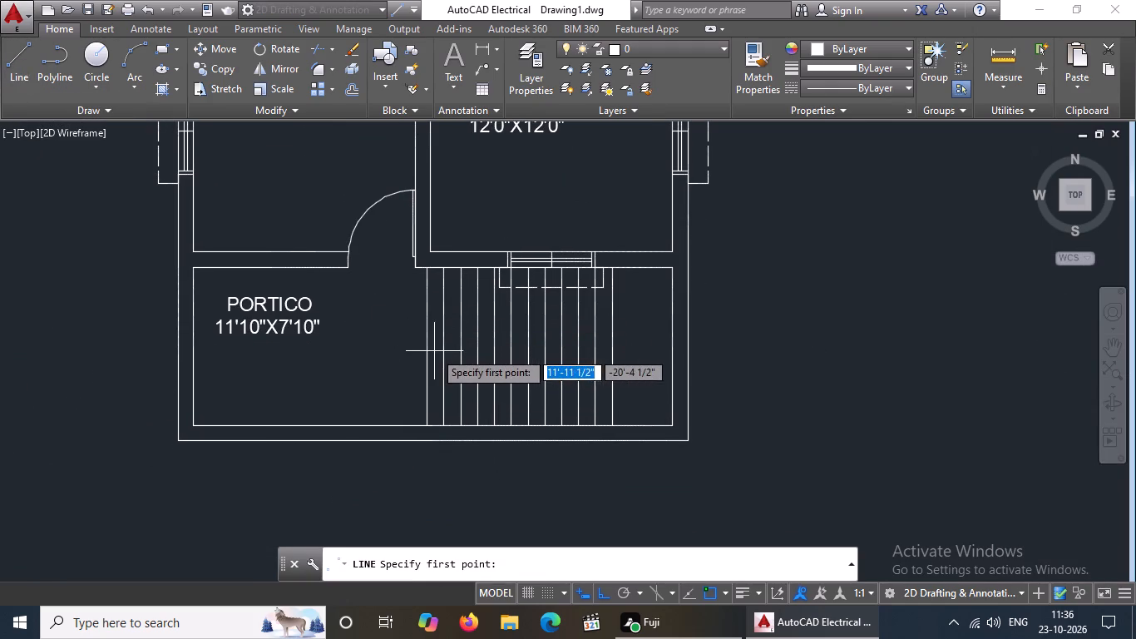
pyautogui.moveTo(426, 351); pyautogui.dragTo(434, 351)
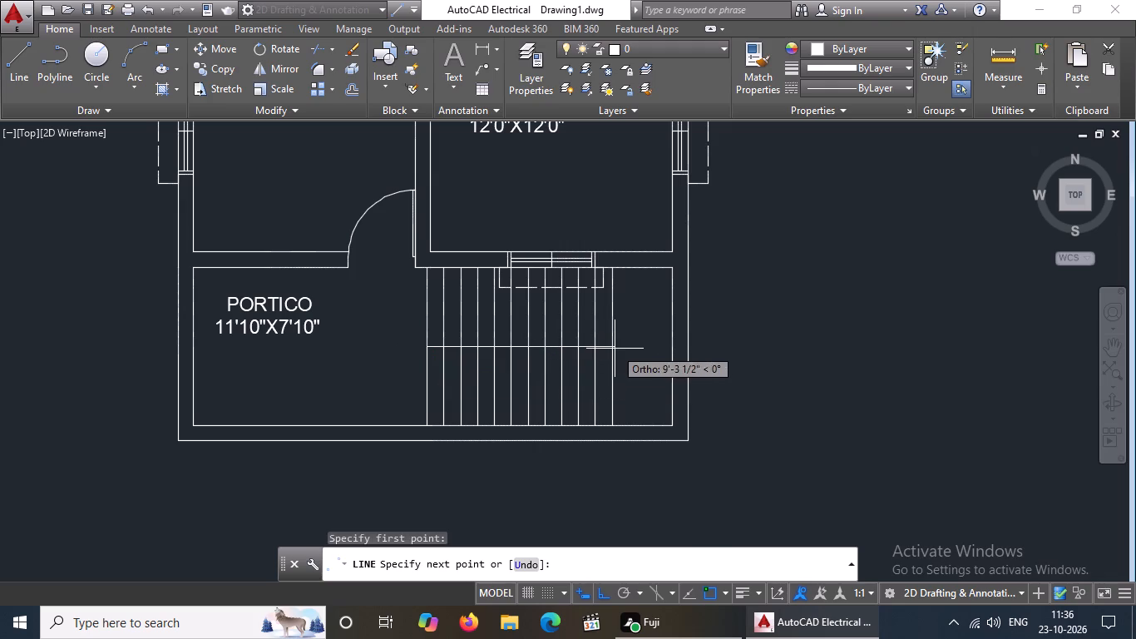
pyautogui.click(672, 349)
pyautogui.press('Escape')
# Trim away the lower halves of all twelve vertical stair lines below the stair's horizontal midline.
pyautogui.scroll(1, 615, 380)
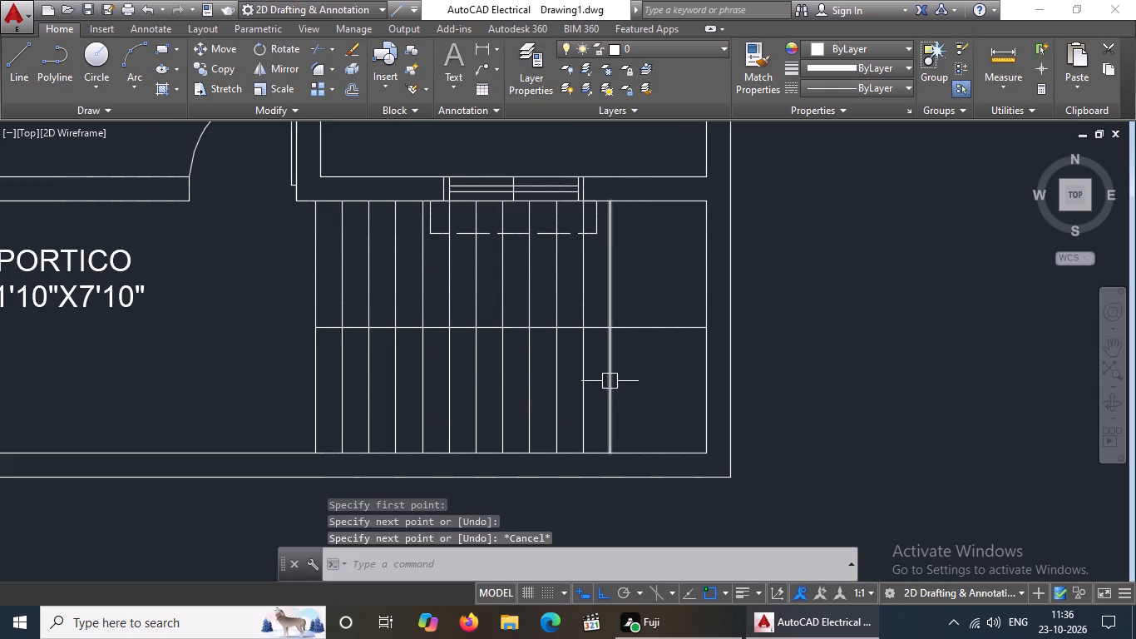
pyautogui.press('Escape')
pyautogui.write('TR')
pyautogui.press('space')
pyautogui.press('space')
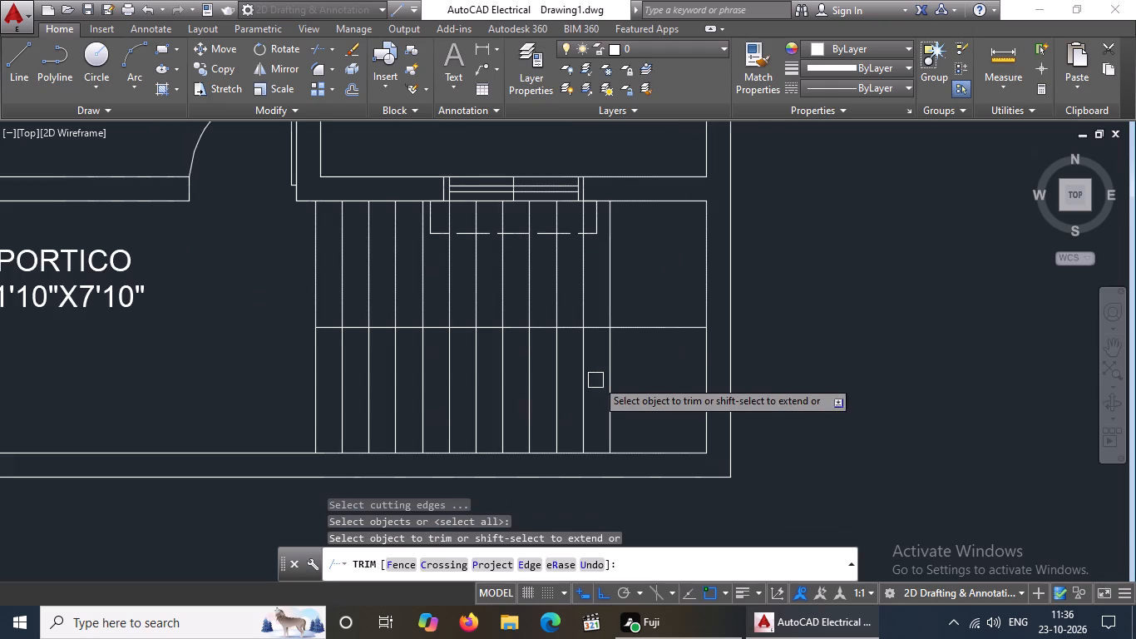
pyautogui.click(610, 369)
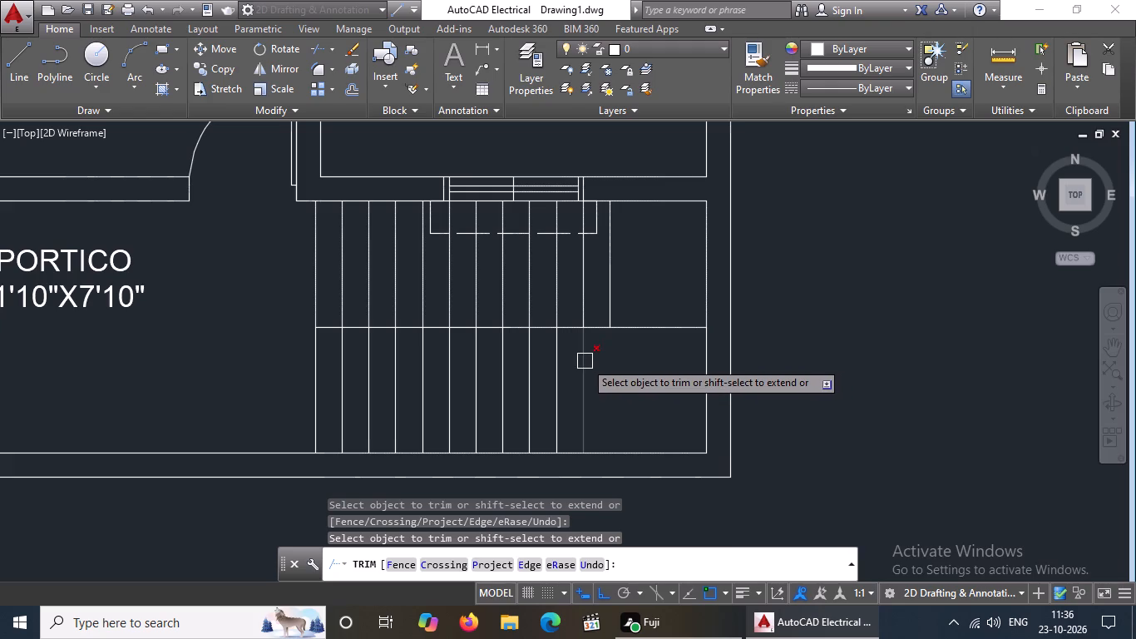
pyautogui.click(585, 361)
pyautogui.click(561, 366)
pyautogui.click(527, 364)
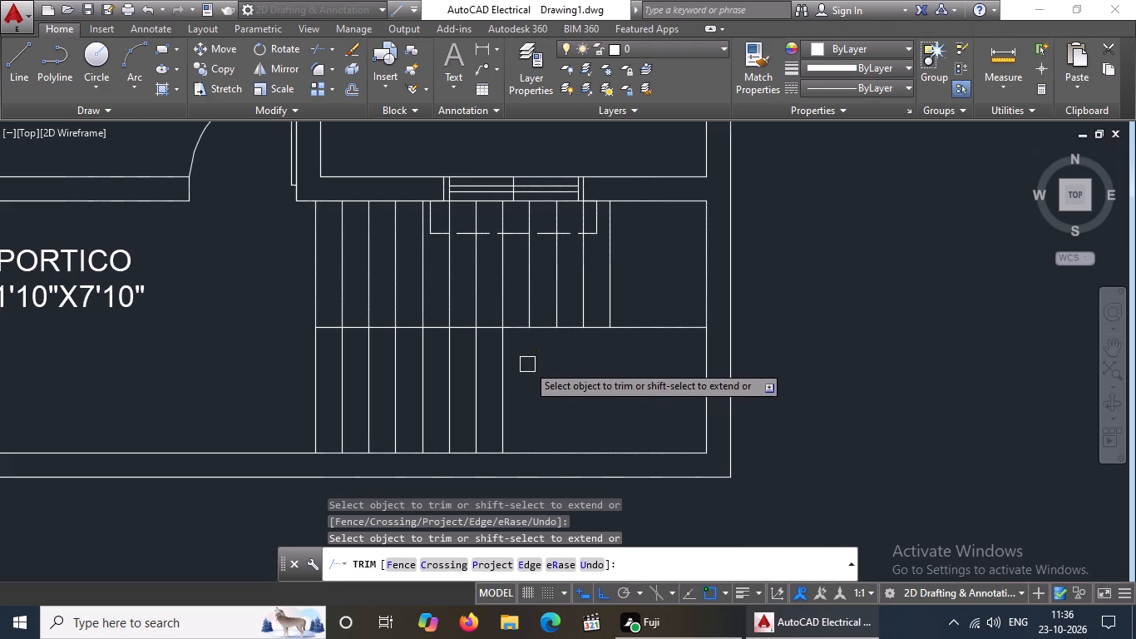
pyautogui.click(507, 369)
pyautogui.click(477, 372)
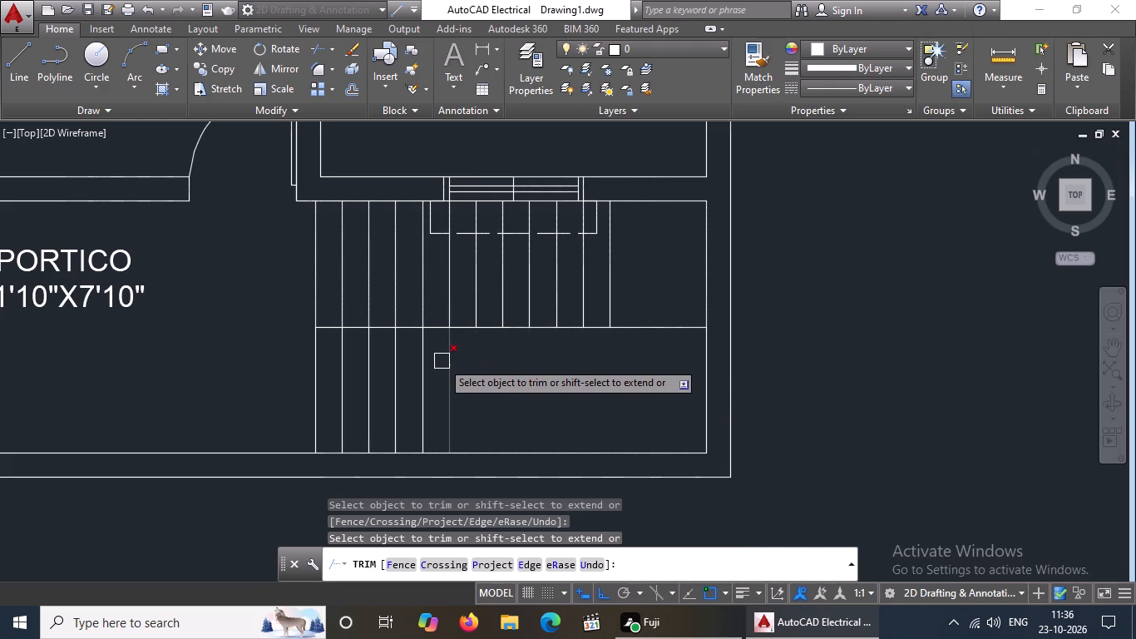
pyautogui.click(447, 361)
pyautogui.click(421, 364)
pyautogui.click(393, 356)
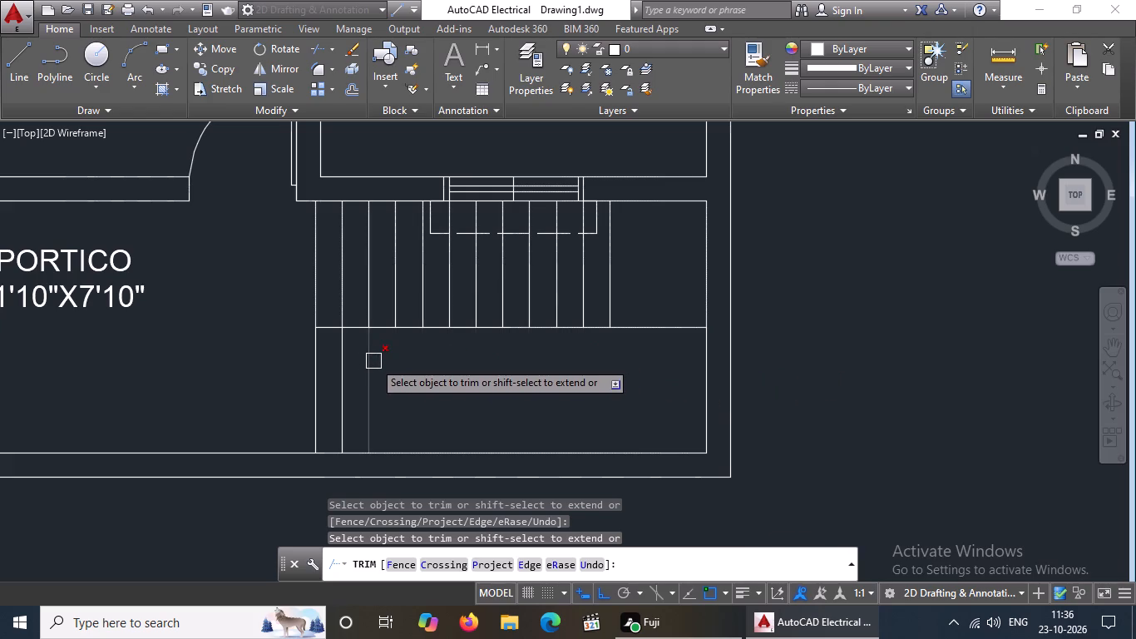
pyautogui.click(373, 361)
pyautogui.click(343, 358)
pyautogui.click(319, 359)
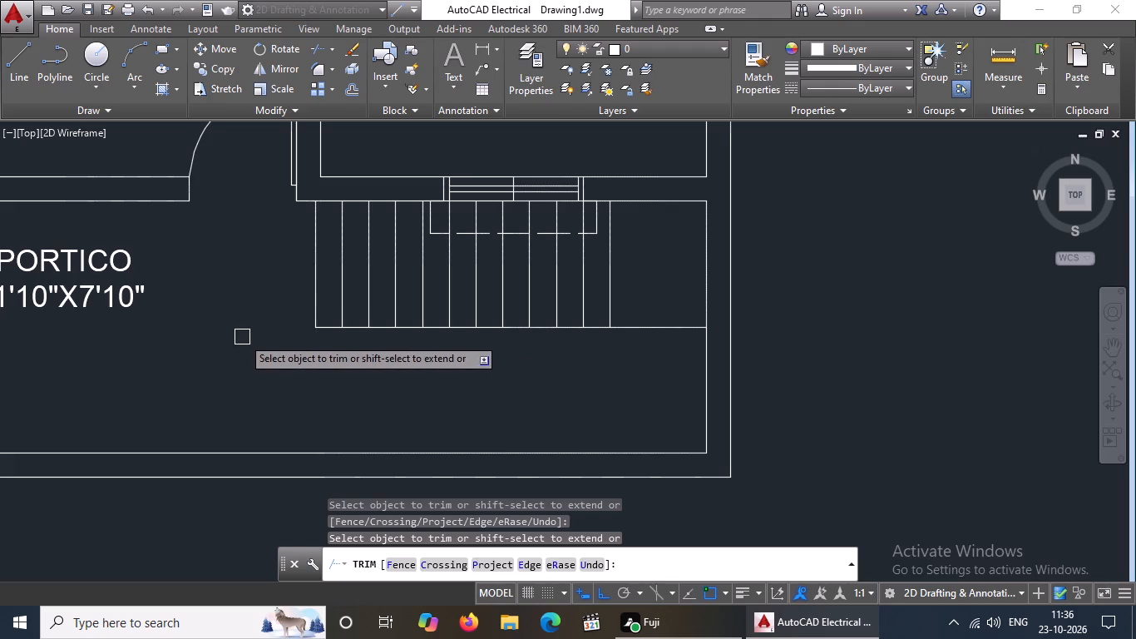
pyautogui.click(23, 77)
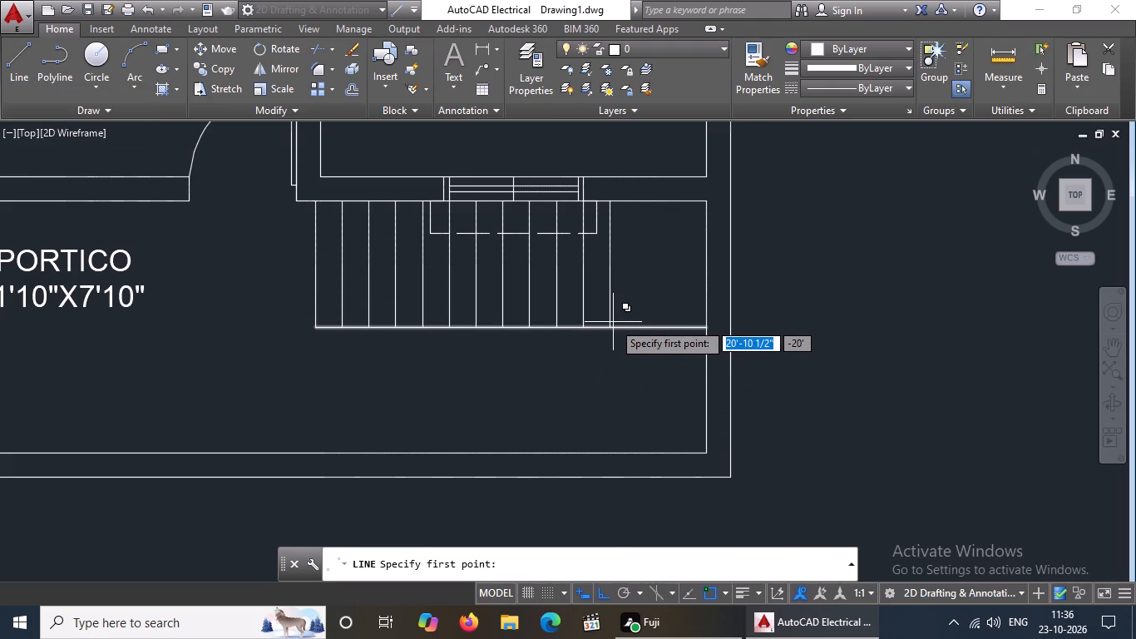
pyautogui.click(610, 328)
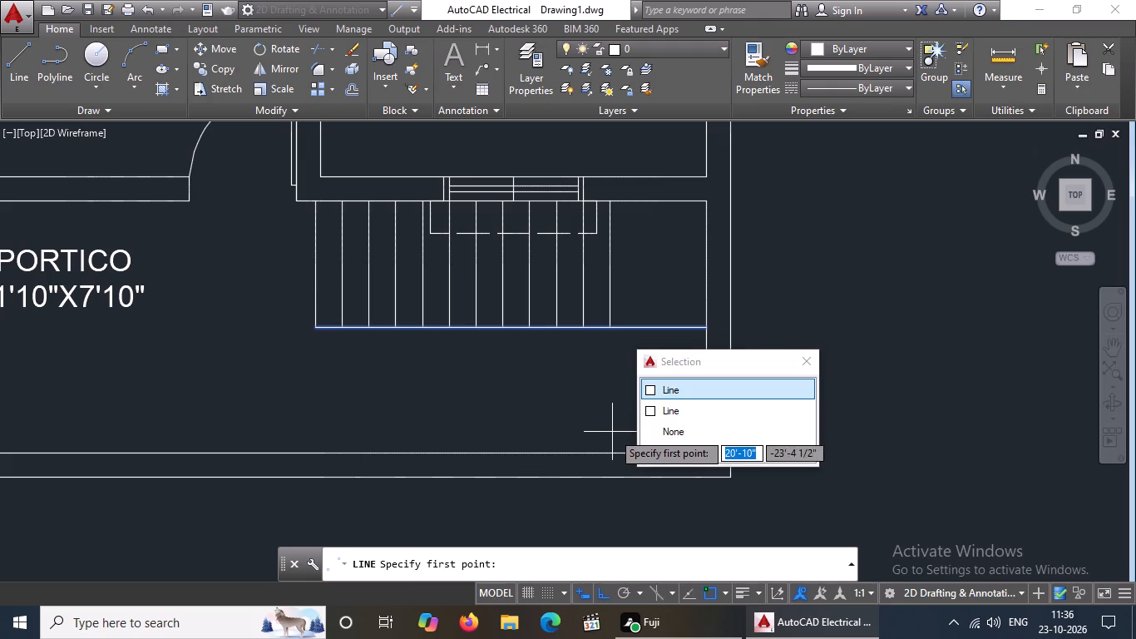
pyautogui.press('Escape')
# Set the current linetype to the dashed ACAD_ISO02W100.
pyautogui.click(894, 89)
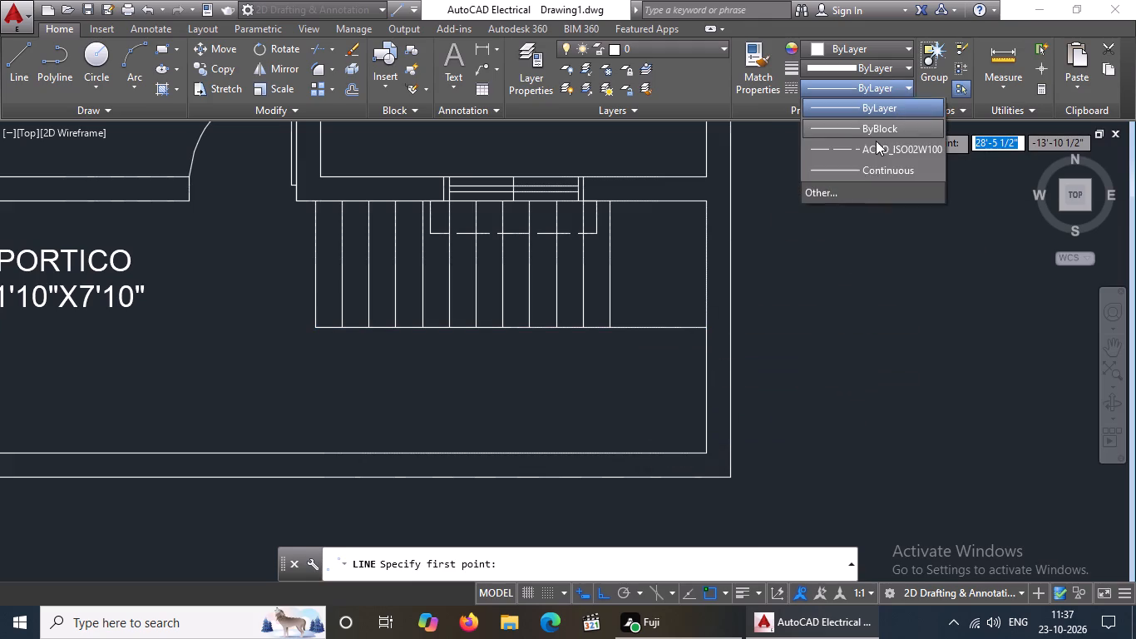
pyautogui.click(860, 150)
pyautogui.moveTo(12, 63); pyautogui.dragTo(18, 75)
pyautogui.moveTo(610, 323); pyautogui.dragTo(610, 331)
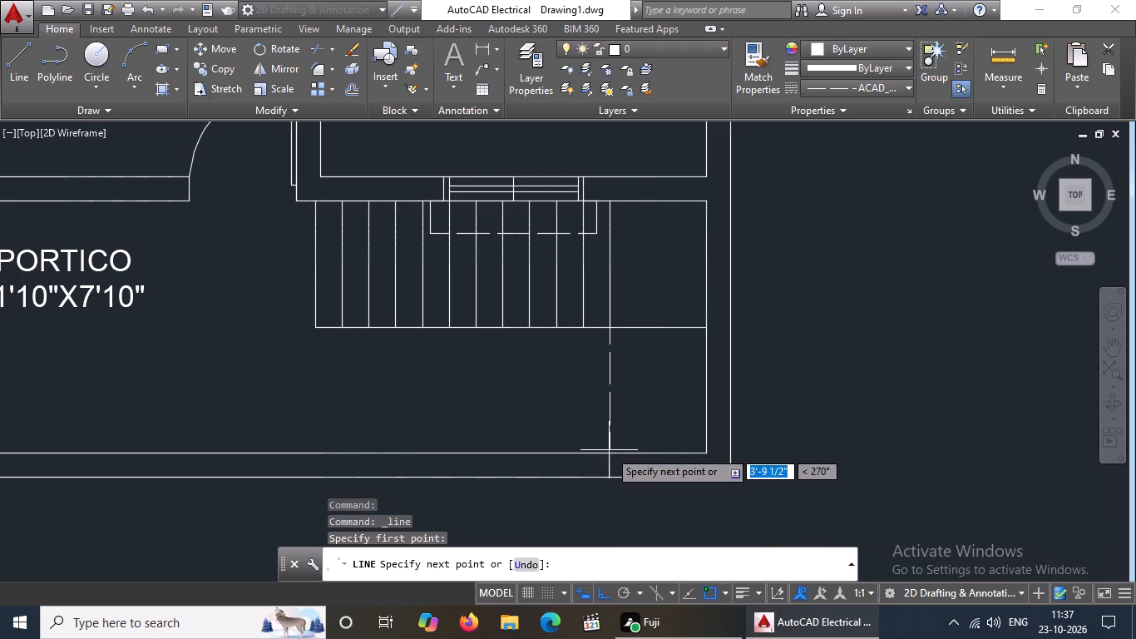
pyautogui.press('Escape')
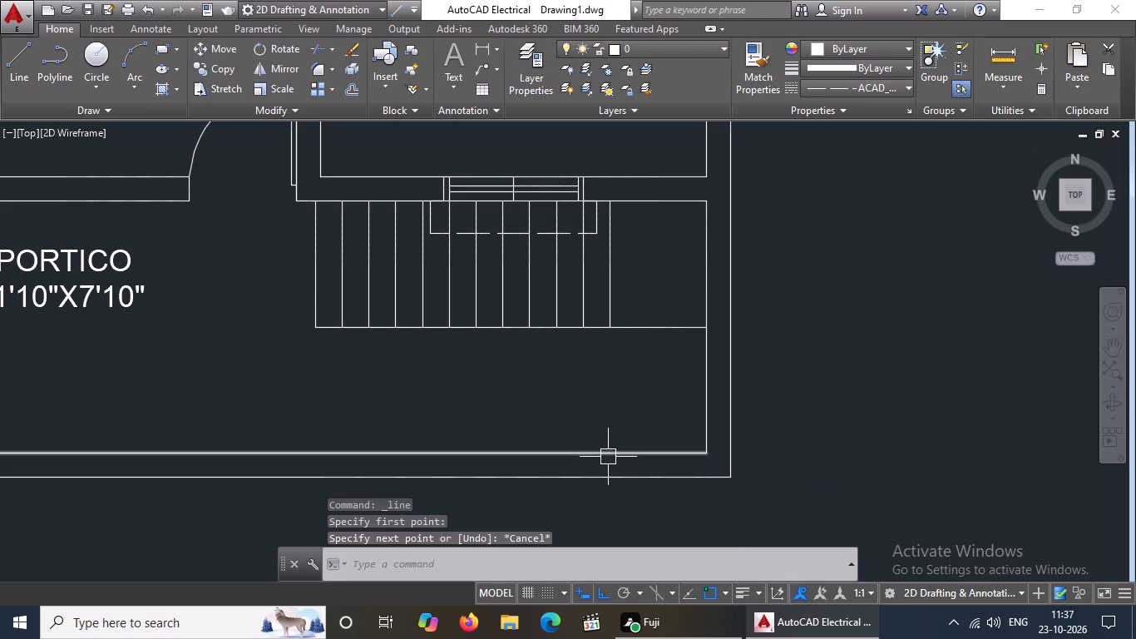
# Turn on all object snap modes in the drafting settings.
pyautogui.press('o')
pyautogui.press('s')
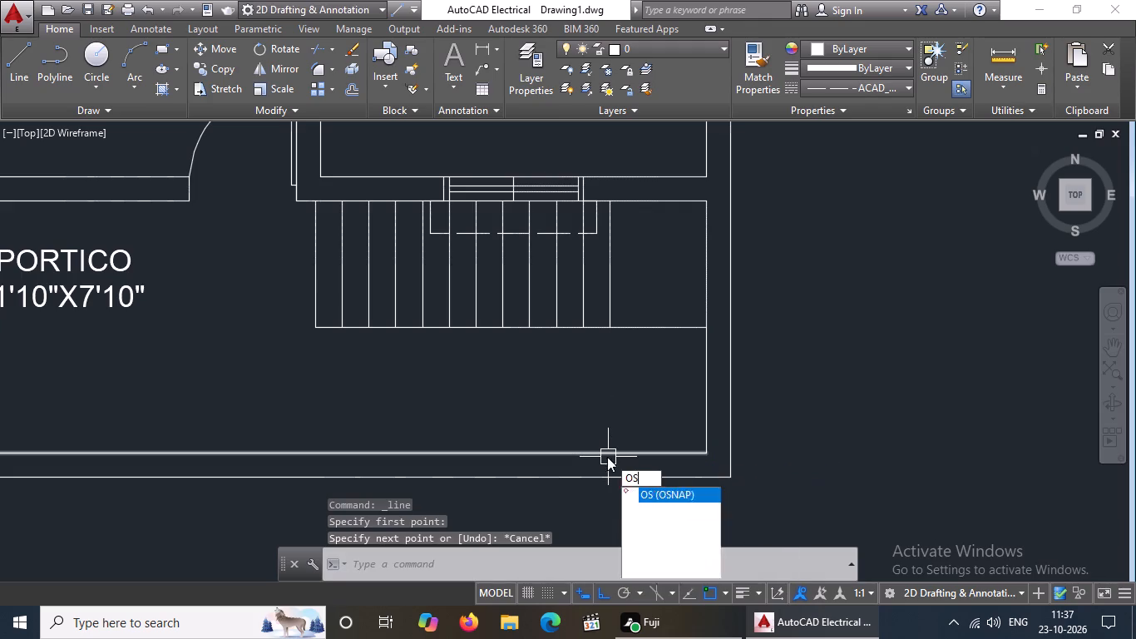
pyautogui.press('space')
pyautogui.moveTo(705, 212); pyautogui.dragTo(709, 232)
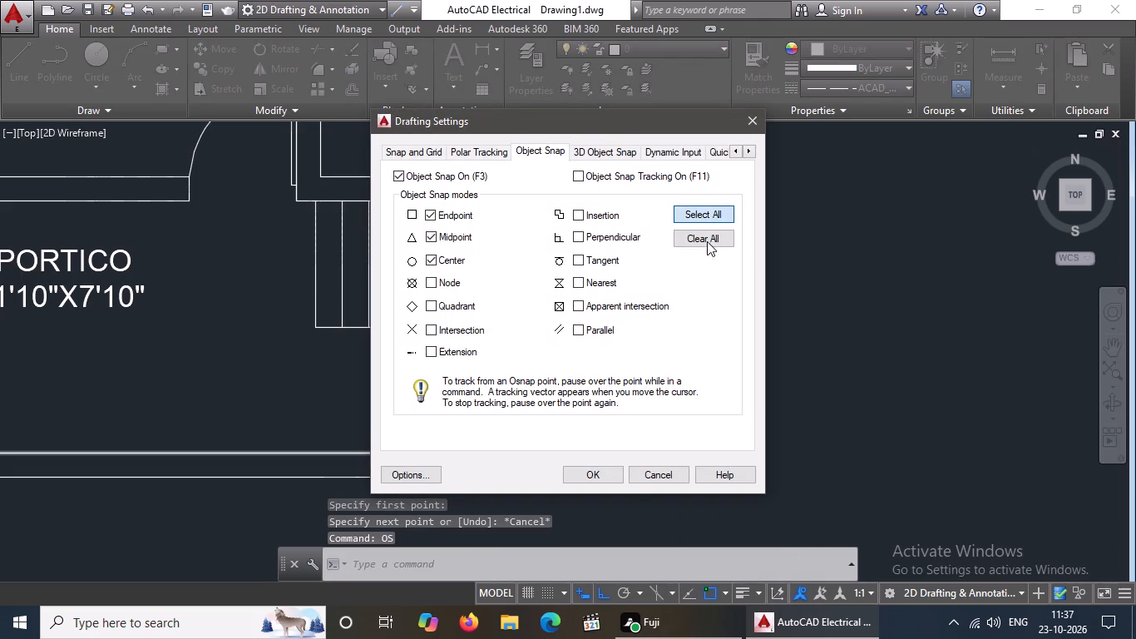
pyautogui.click(596, 473)
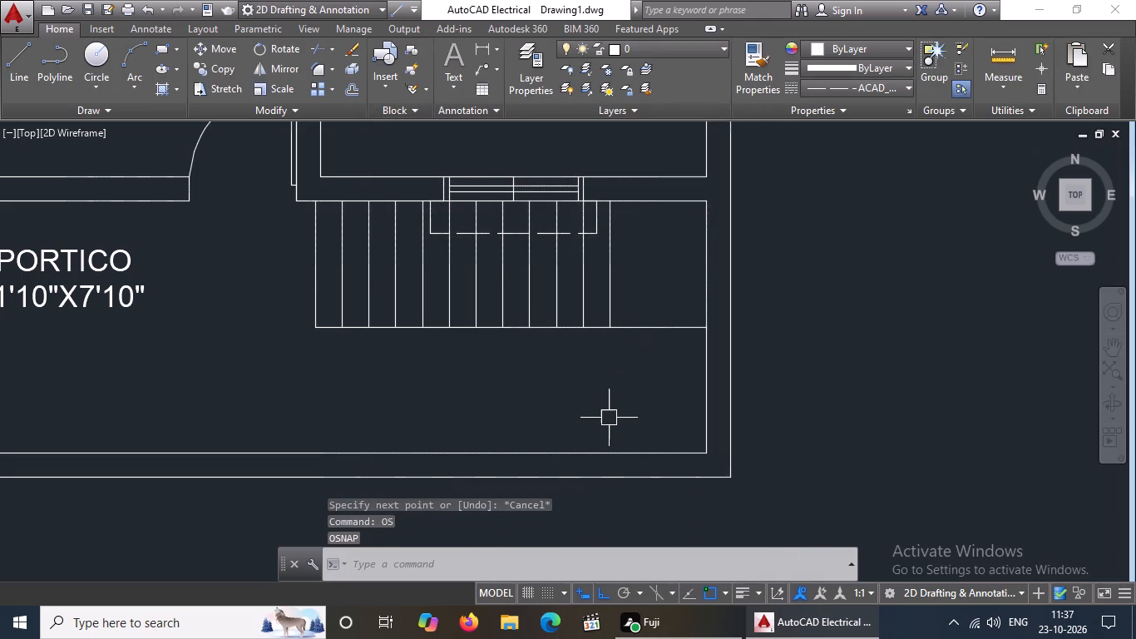
pyautogui.write('OS')
pyautogui.press('space')
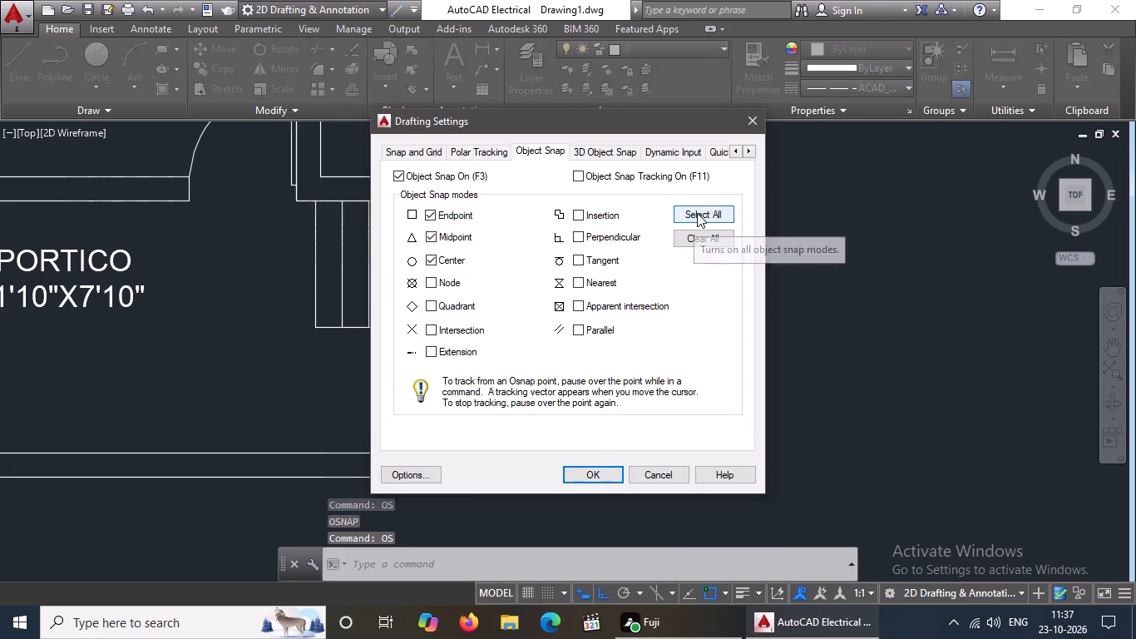
pyautogui.click(697, 213)
pyautogui.click(600, 475)
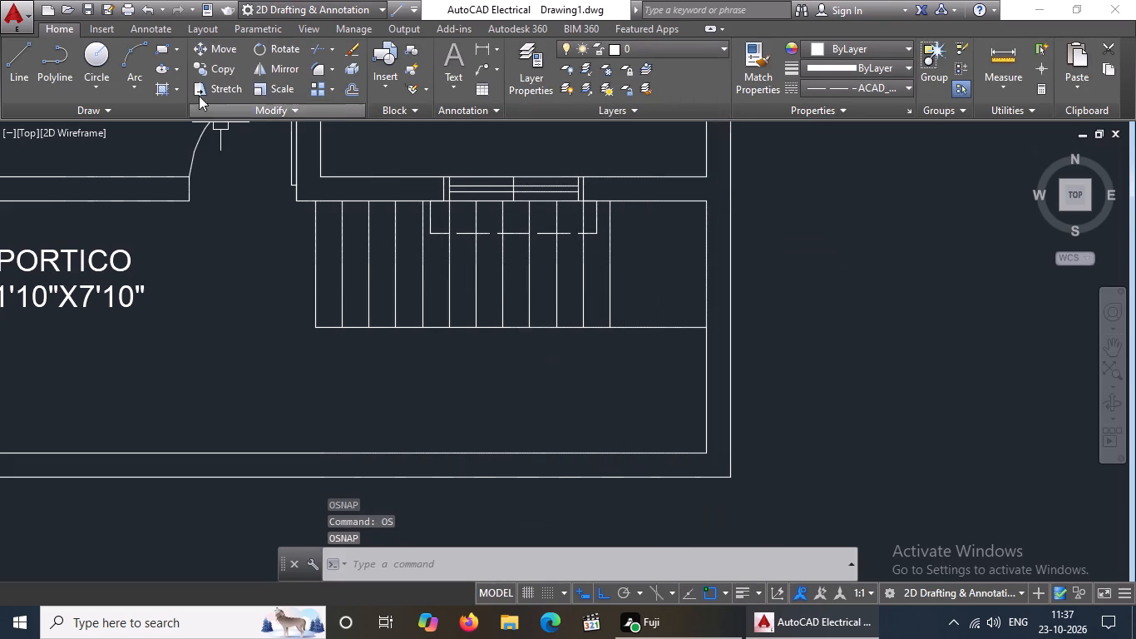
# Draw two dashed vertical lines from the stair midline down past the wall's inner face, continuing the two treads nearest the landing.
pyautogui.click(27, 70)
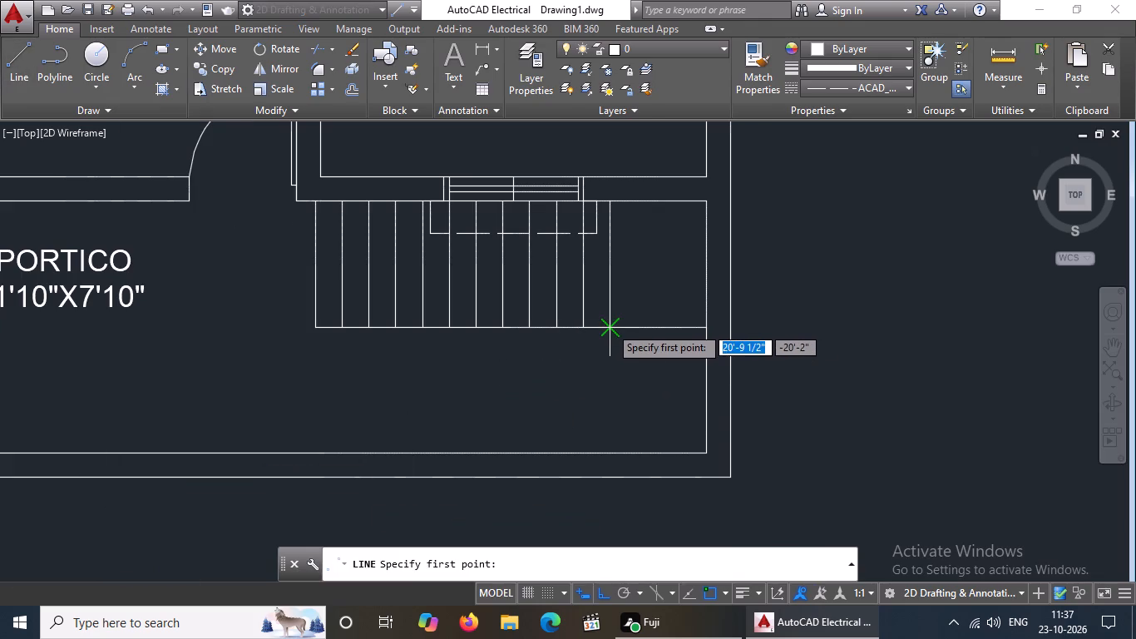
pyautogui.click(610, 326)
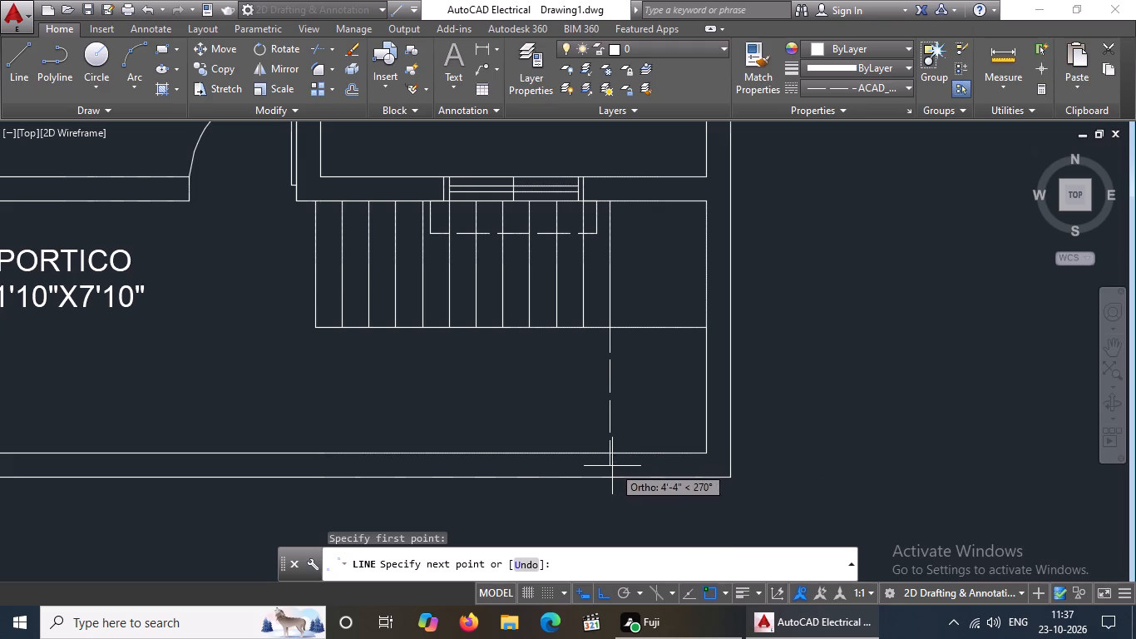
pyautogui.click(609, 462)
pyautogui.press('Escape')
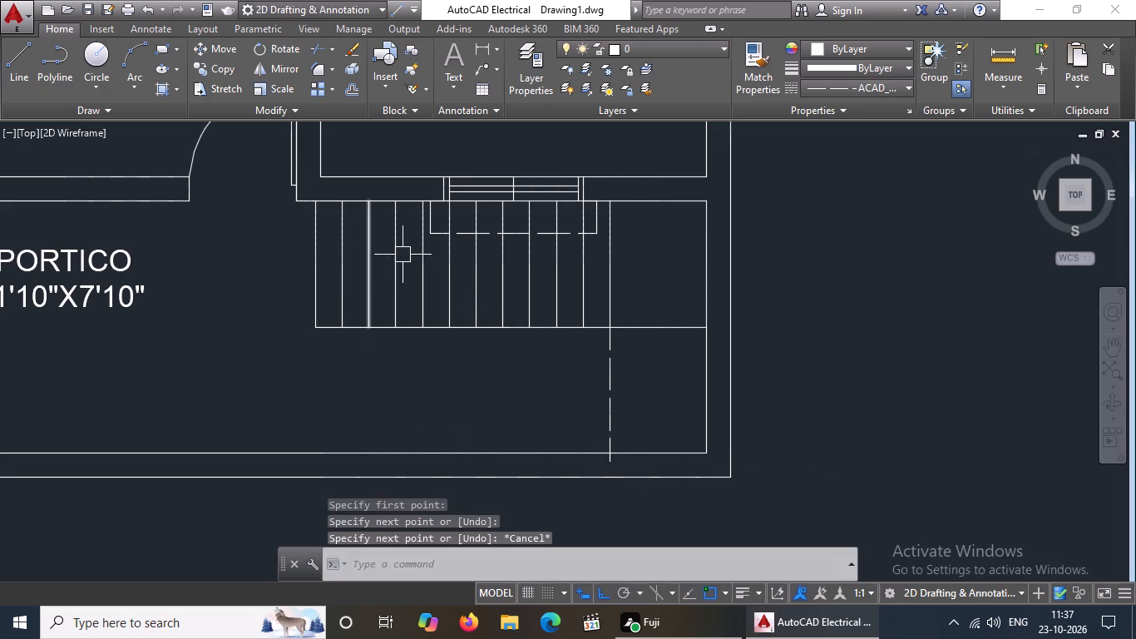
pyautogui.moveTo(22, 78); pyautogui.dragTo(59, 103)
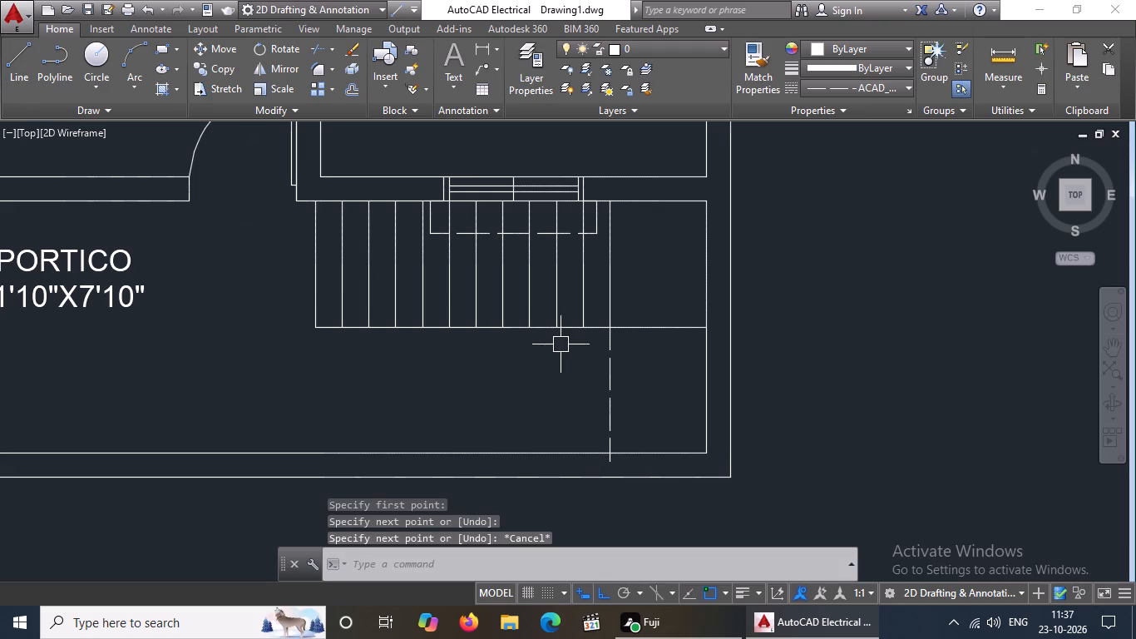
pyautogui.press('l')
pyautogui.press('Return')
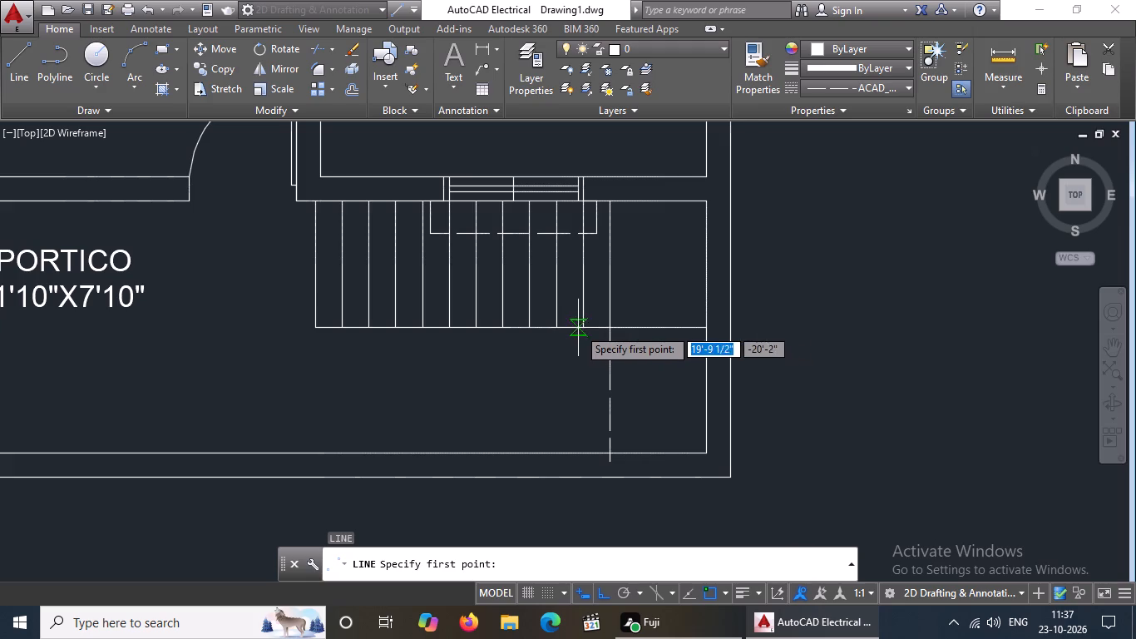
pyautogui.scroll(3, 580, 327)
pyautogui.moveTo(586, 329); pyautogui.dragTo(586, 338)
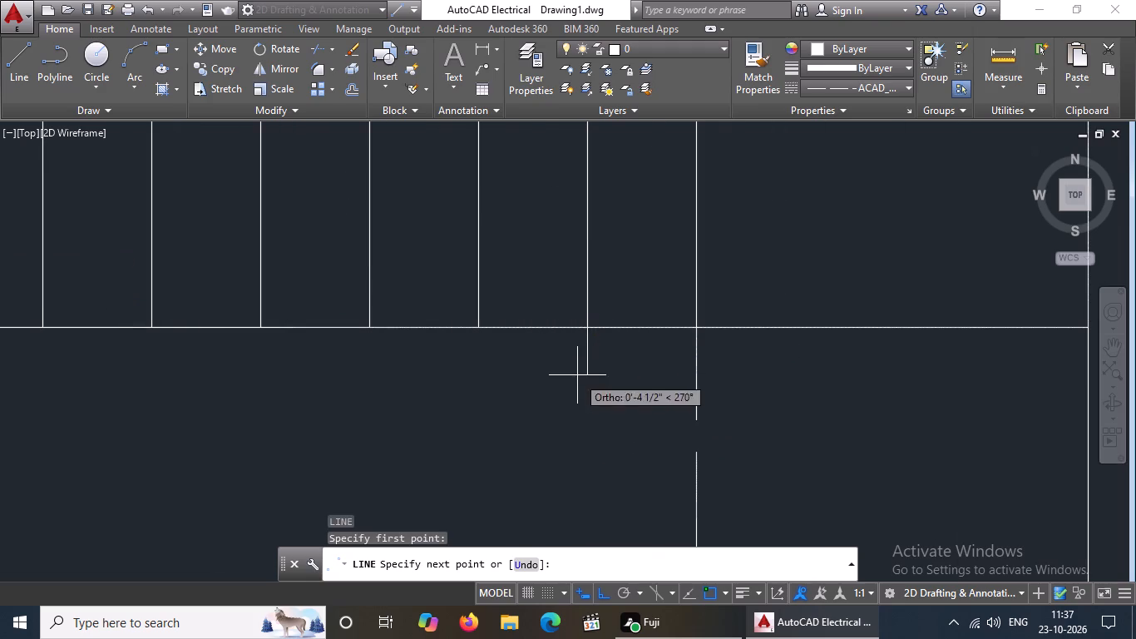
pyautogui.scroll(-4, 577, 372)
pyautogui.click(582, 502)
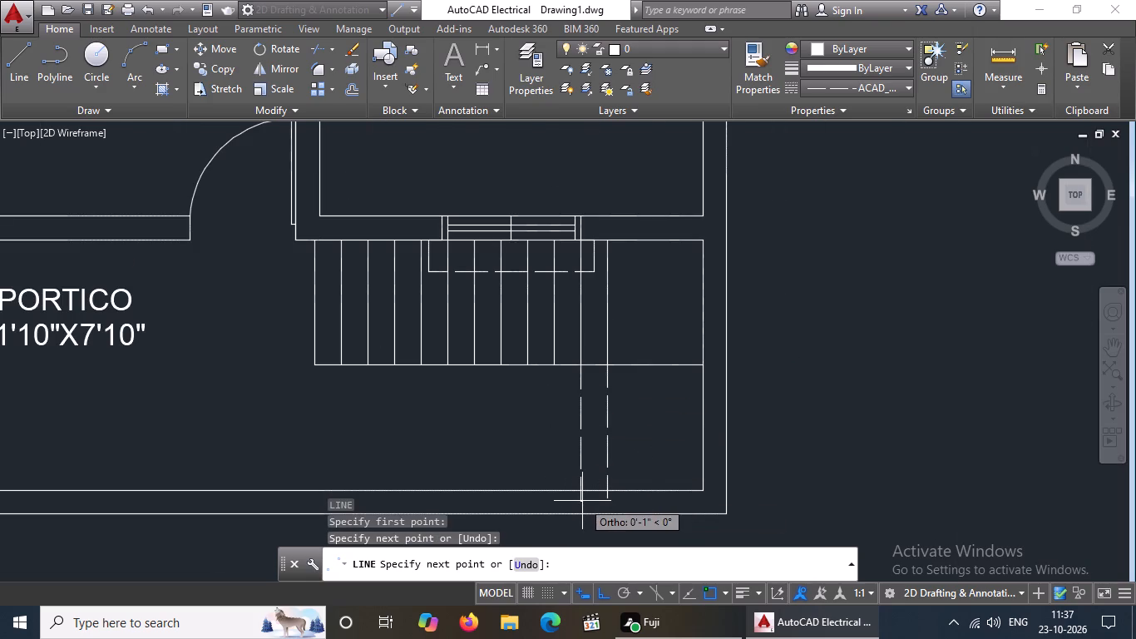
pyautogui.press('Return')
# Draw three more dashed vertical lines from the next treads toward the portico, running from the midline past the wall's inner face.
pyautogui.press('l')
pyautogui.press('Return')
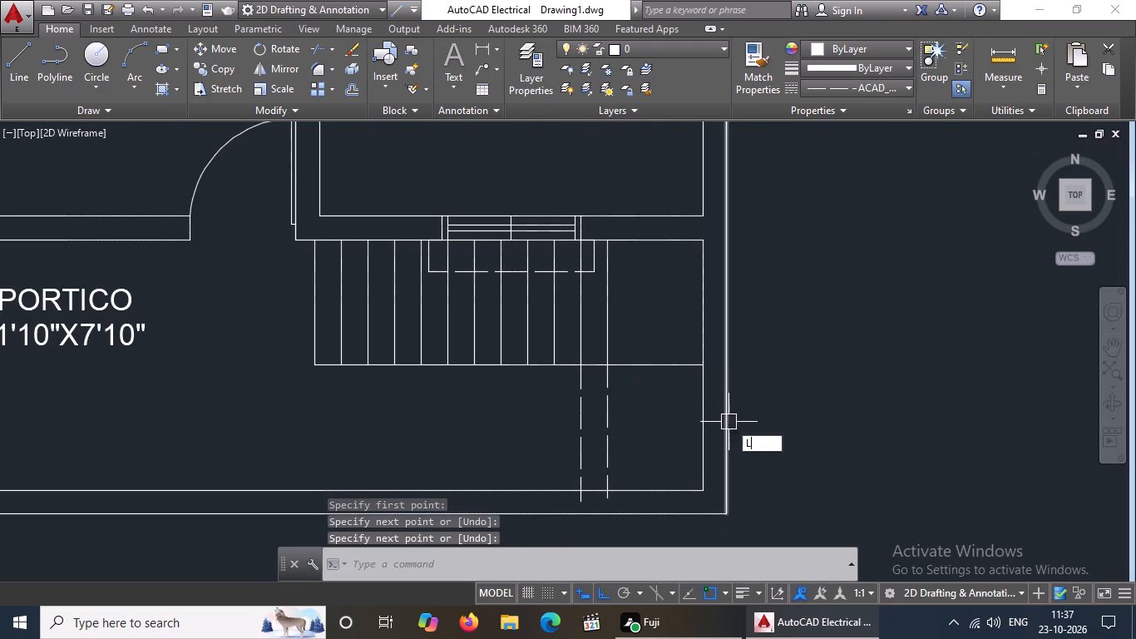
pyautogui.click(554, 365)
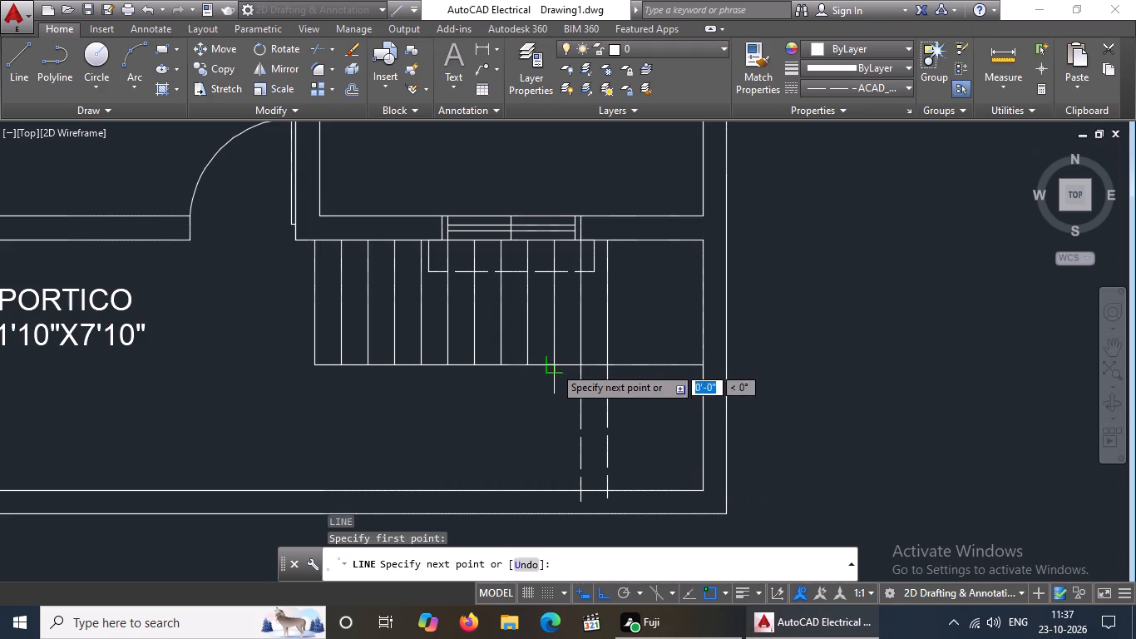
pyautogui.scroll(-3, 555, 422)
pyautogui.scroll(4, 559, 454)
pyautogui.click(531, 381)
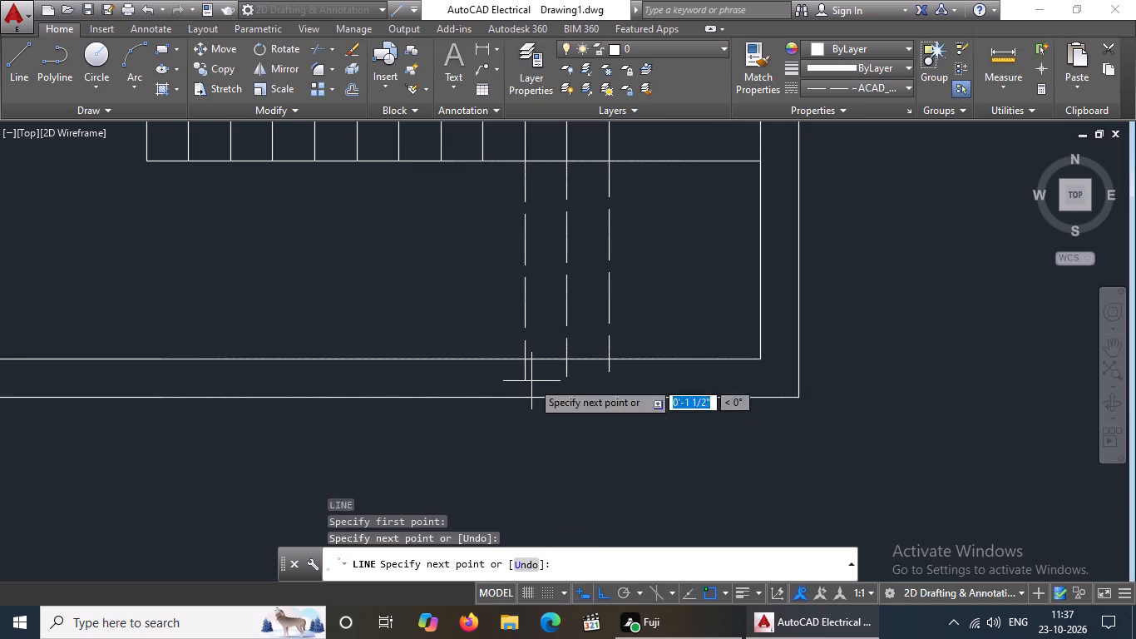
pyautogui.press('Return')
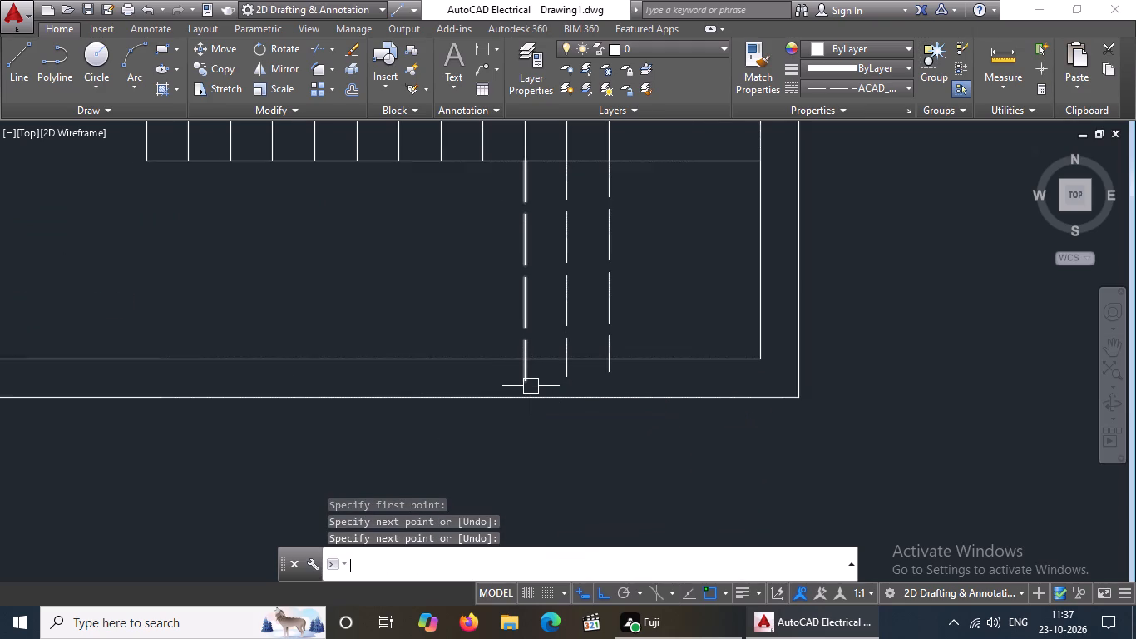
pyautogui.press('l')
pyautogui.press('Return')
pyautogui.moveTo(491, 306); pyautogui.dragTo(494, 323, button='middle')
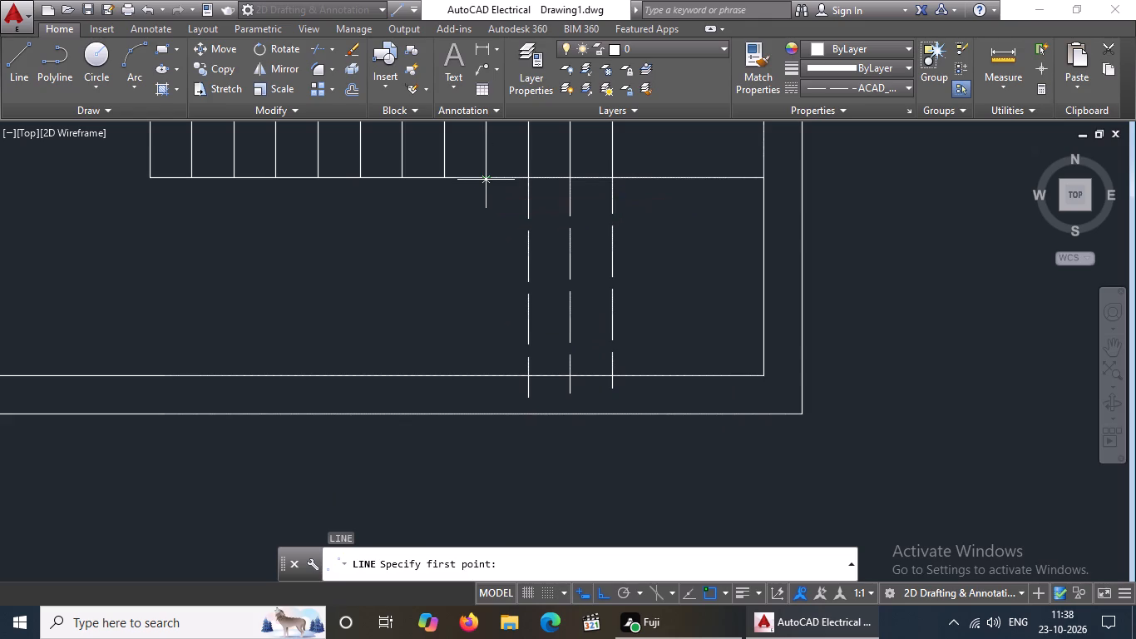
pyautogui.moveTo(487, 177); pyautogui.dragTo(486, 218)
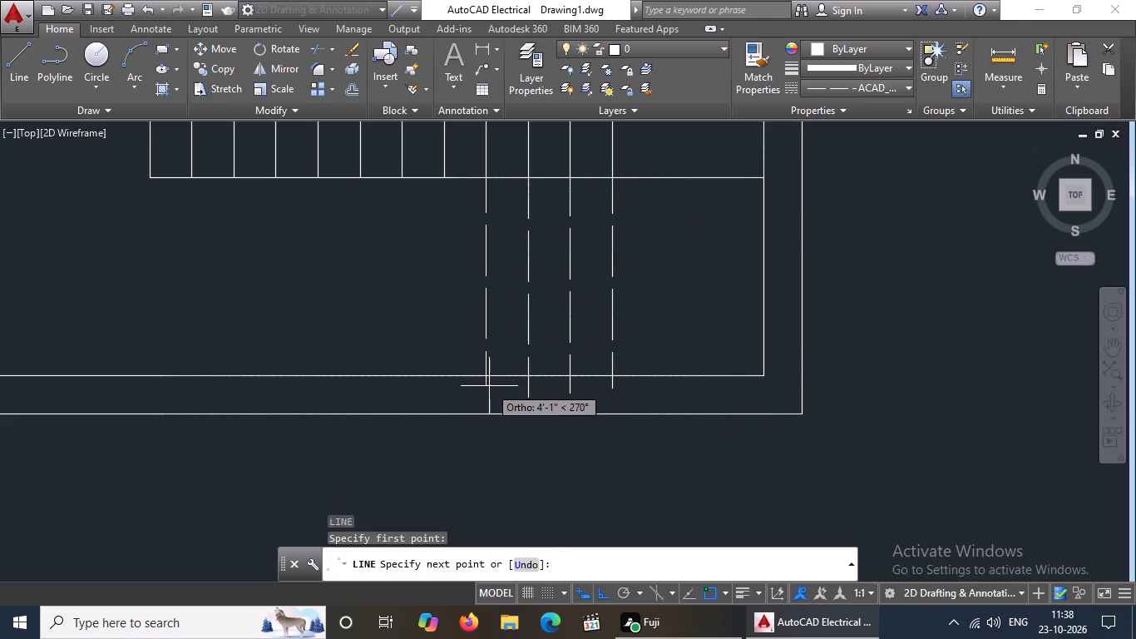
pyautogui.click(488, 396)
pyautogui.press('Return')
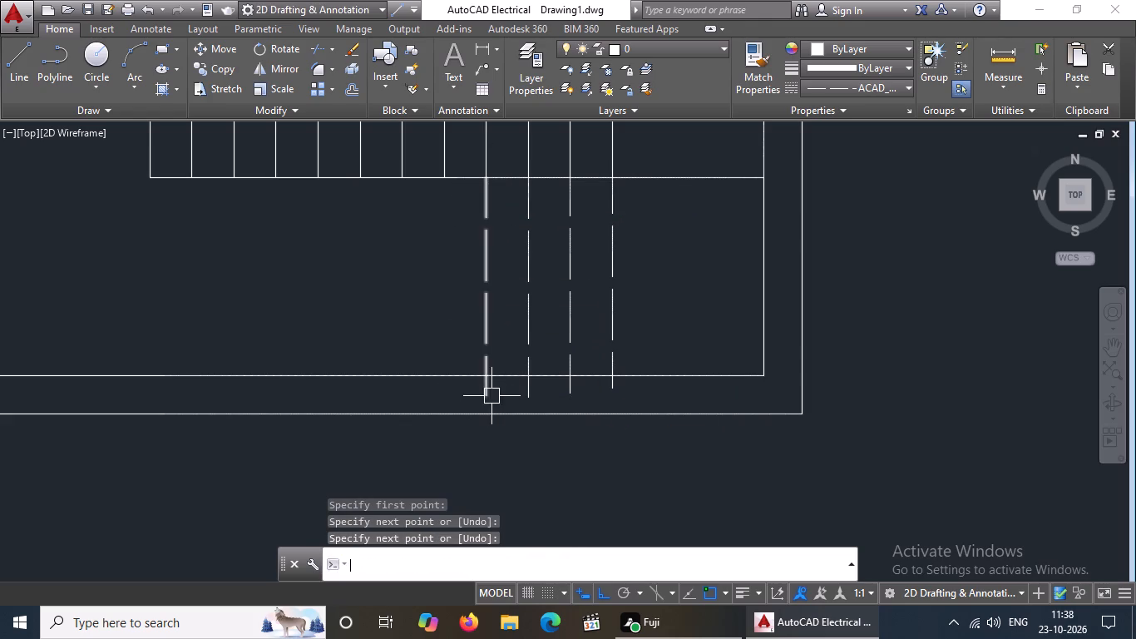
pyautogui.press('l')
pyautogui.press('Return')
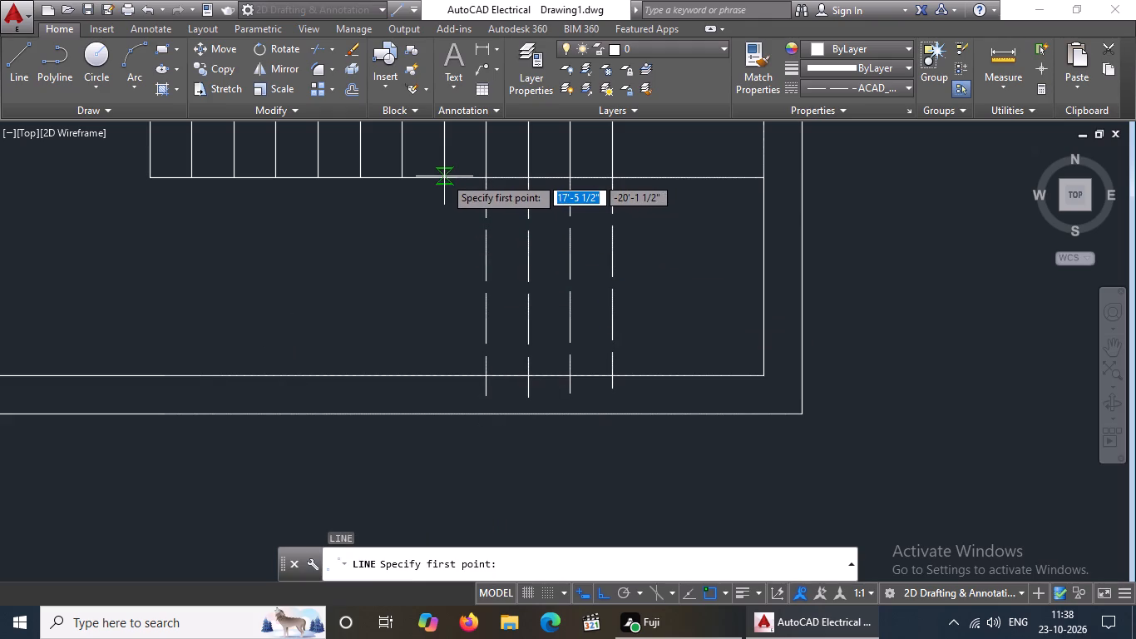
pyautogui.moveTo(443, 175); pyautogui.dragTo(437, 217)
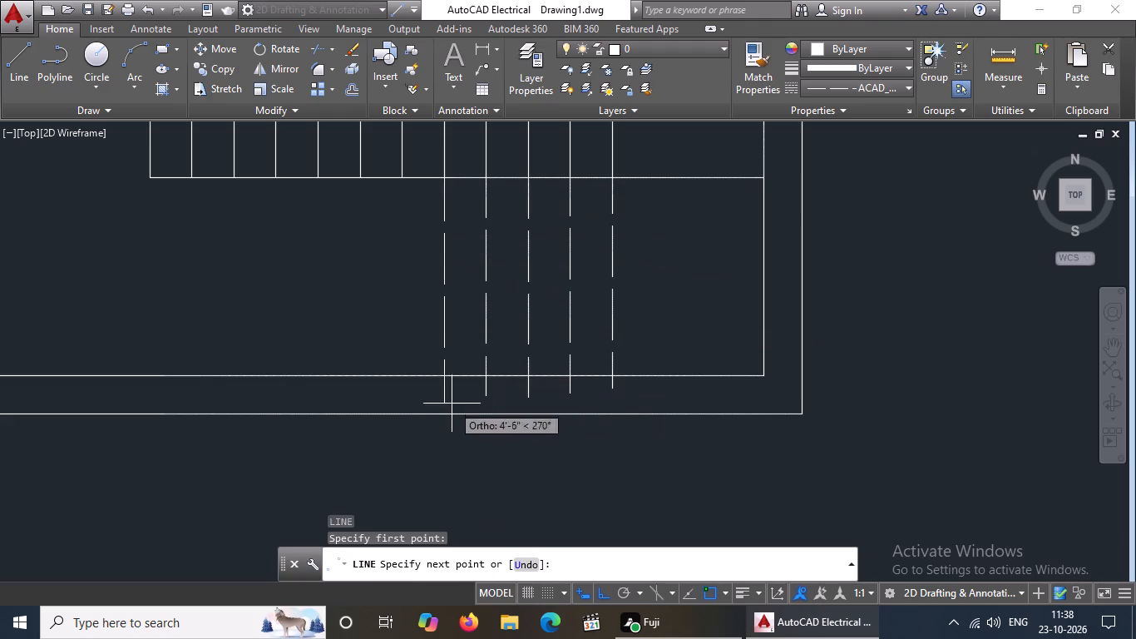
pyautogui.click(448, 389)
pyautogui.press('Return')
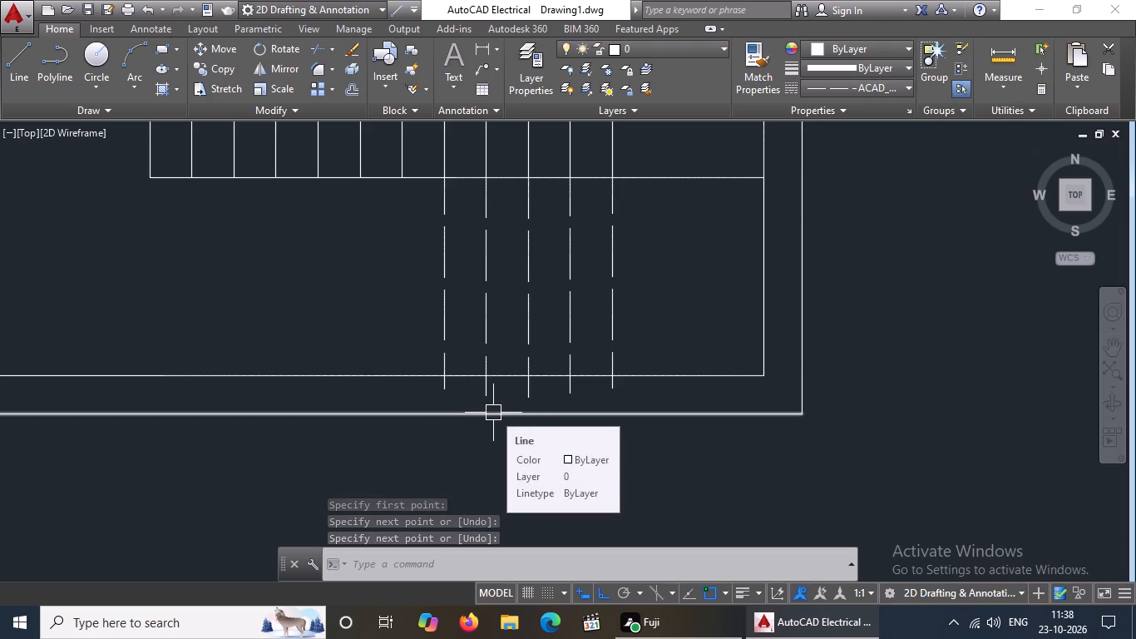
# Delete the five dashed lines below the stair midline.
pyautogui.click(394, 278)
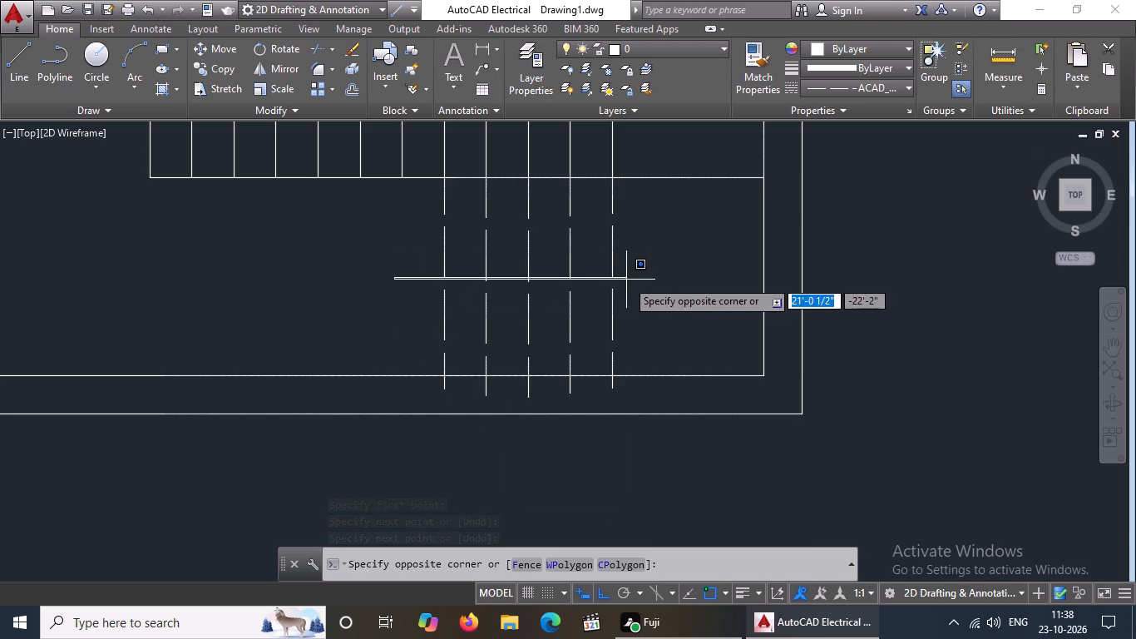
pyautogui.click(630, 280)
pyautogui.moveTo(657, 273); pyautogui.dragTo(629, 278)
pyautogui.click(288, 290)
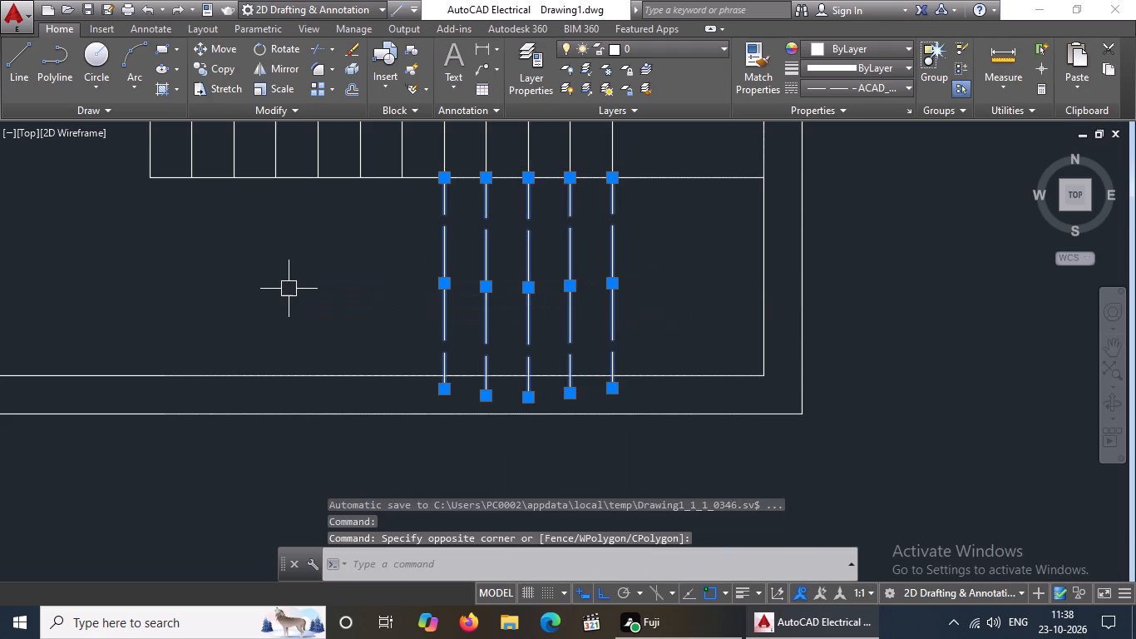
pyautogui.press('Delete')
# Draw two dashed vertical lines about 3'-11" long from the midline to the wall's inner face, continuing the two treads nearest the landing.
pyautogui.click(23, 75)
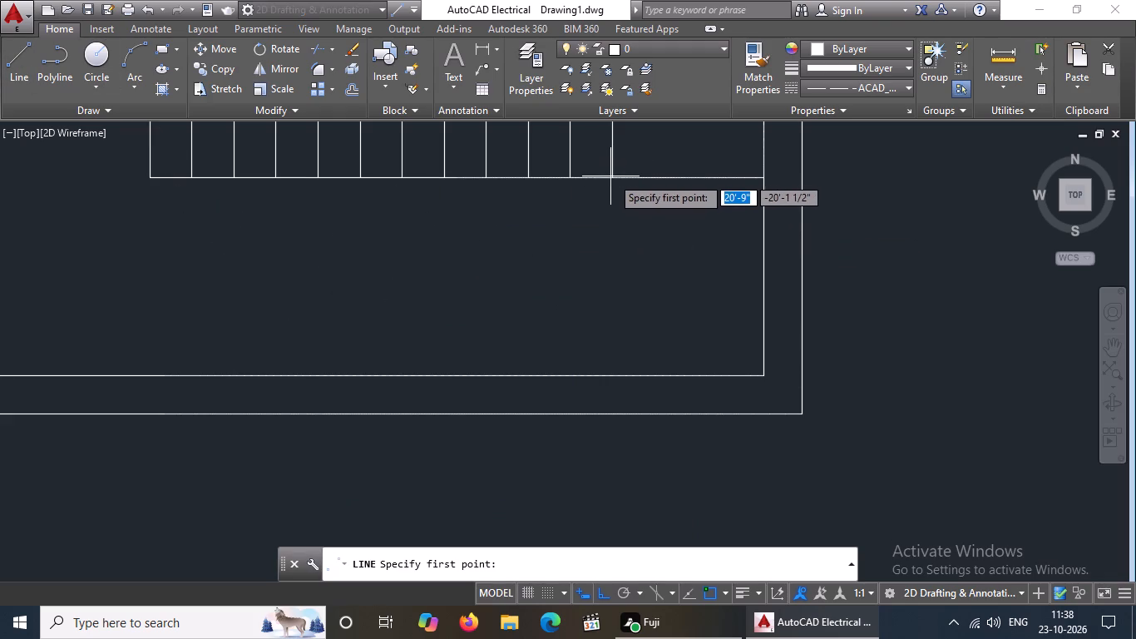
pyautogui.moveTo(613, 180); pyautogui.dragTo(610, 196)
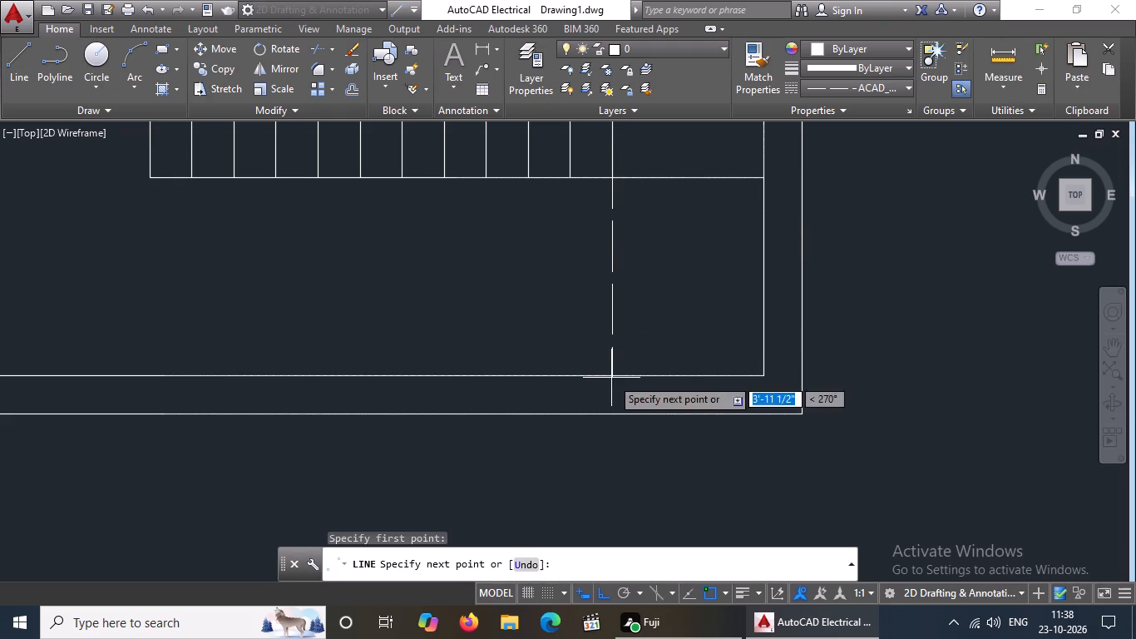
pyautogui.click(611, 376)
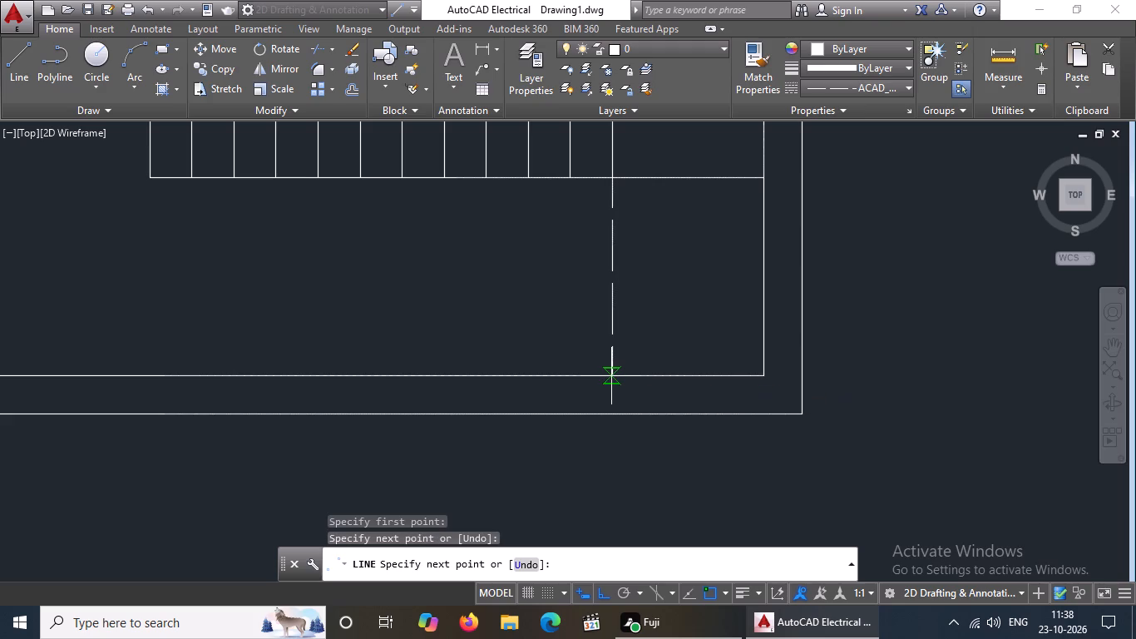
pyautogui.press('Escape')
pyautogui.press('l')
pyautogui.press('Return')
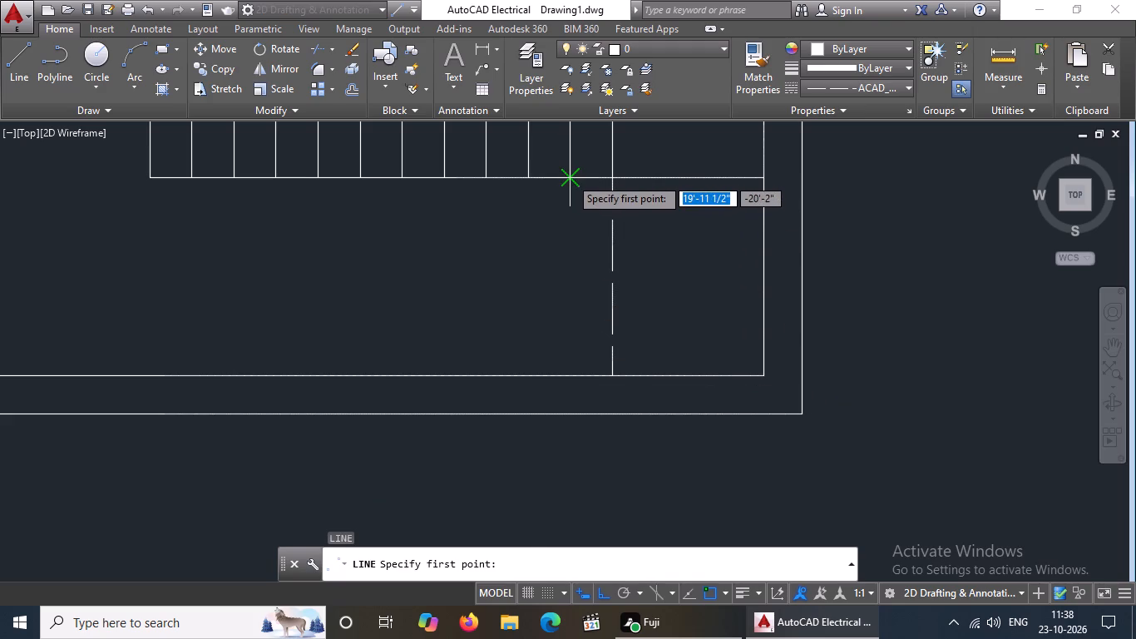
pyautogui.click(570, 177)
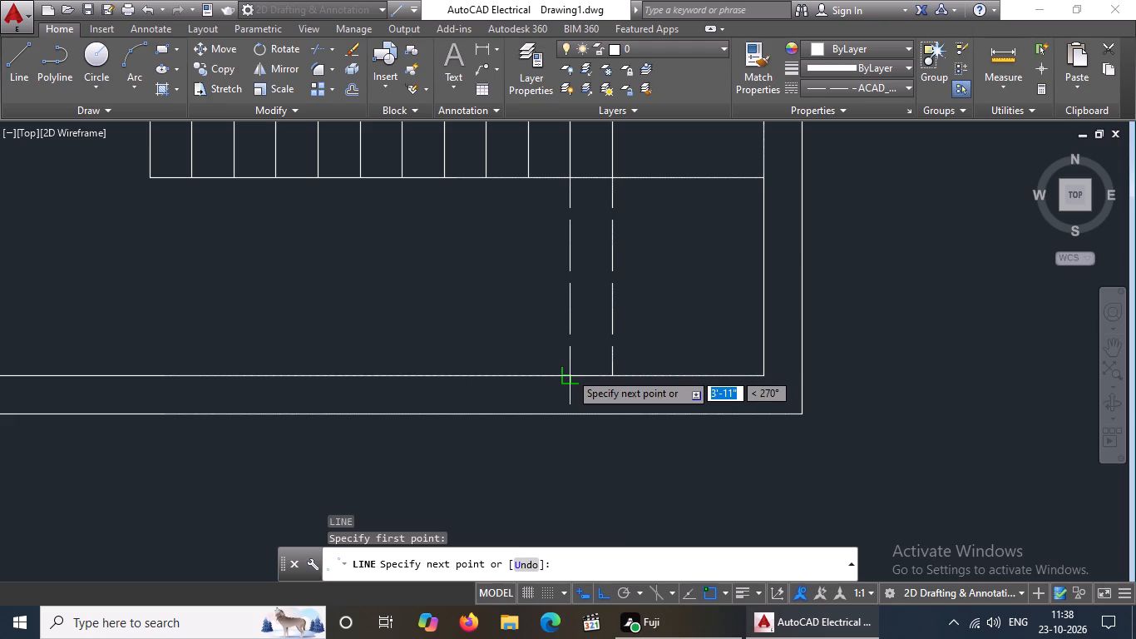
pyautogui.click(570, 372)
pyautogui.press('Return')
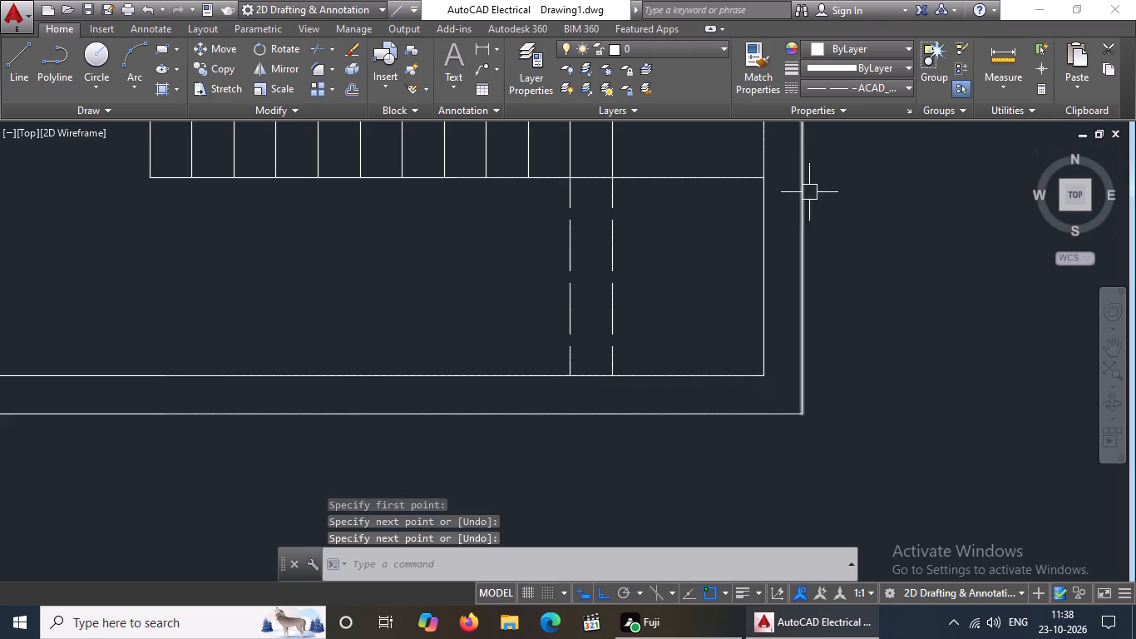
# Draw two dashed vertical lines about 3'-11" long from the midline to the wall's inner face, continuing the third and fourth treads from the landing.
pyautogui.press('l')
pyautogui.press('Return')
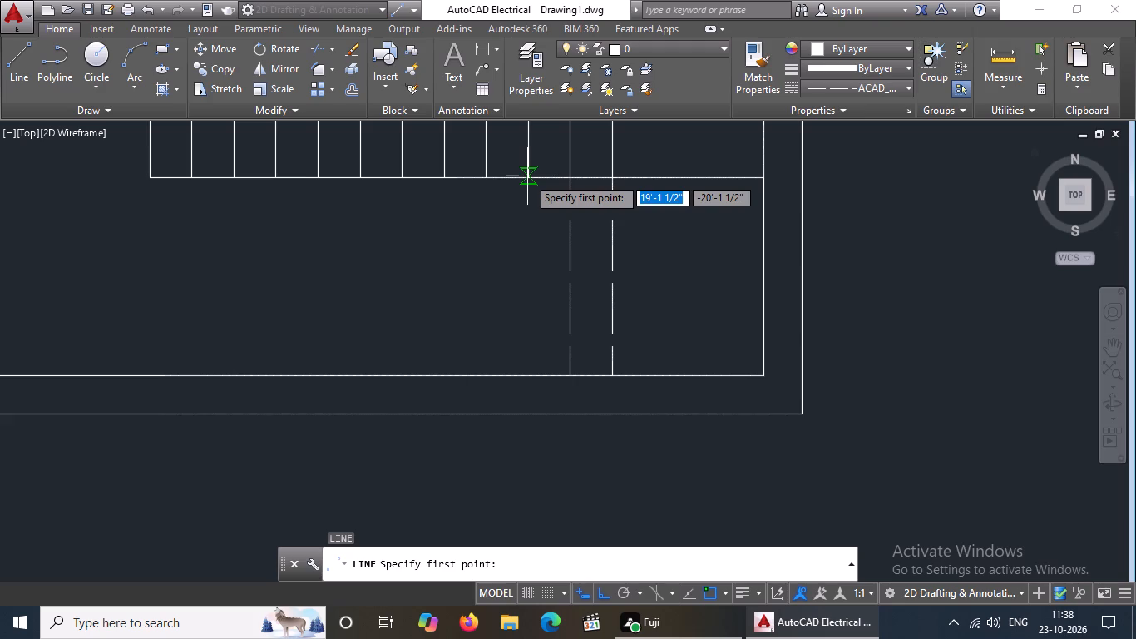
pyautogui.moveTo(530, 175); pyautogui.dragTo(525, 191)
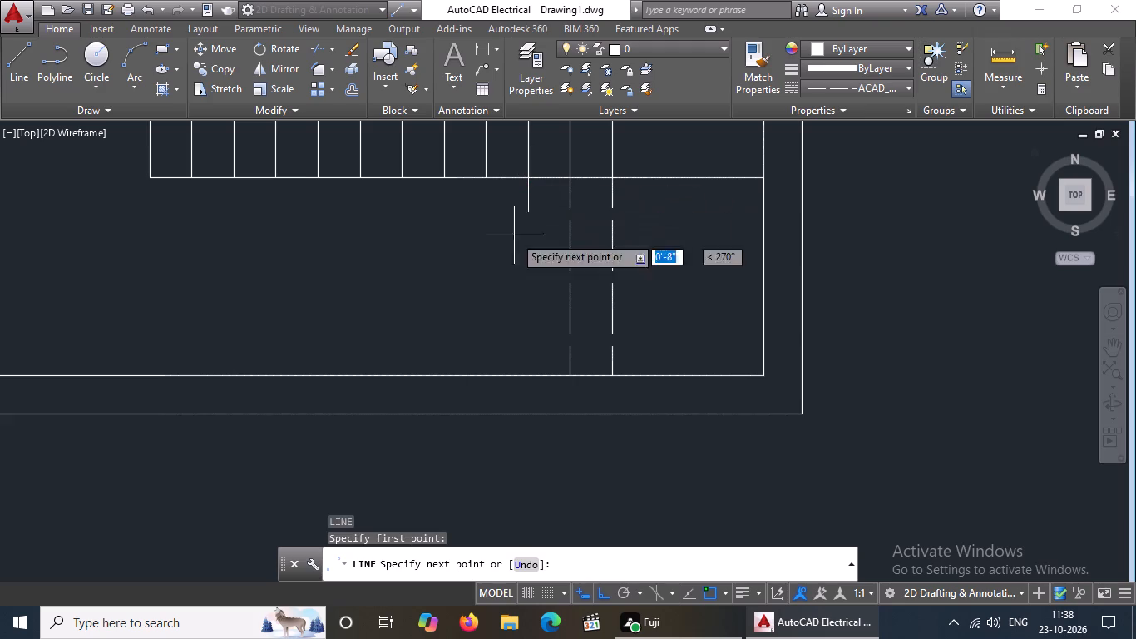
pyautogui.click(527, 376)
pyautogui.press('Return')
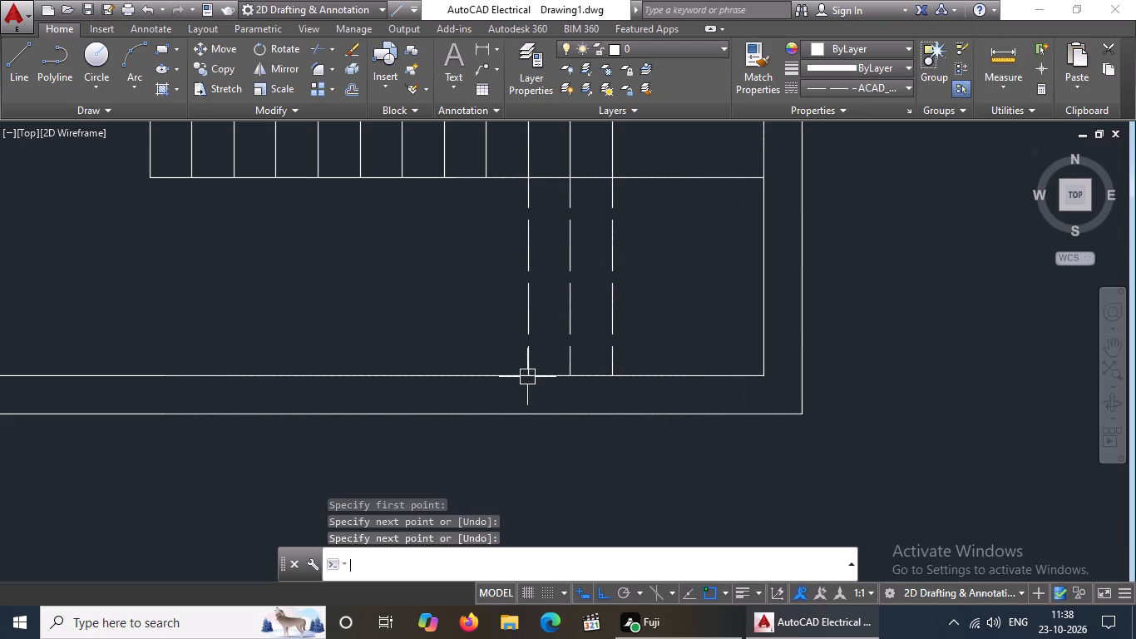
pyautogui.press('l')
pyautogui.press('Return')
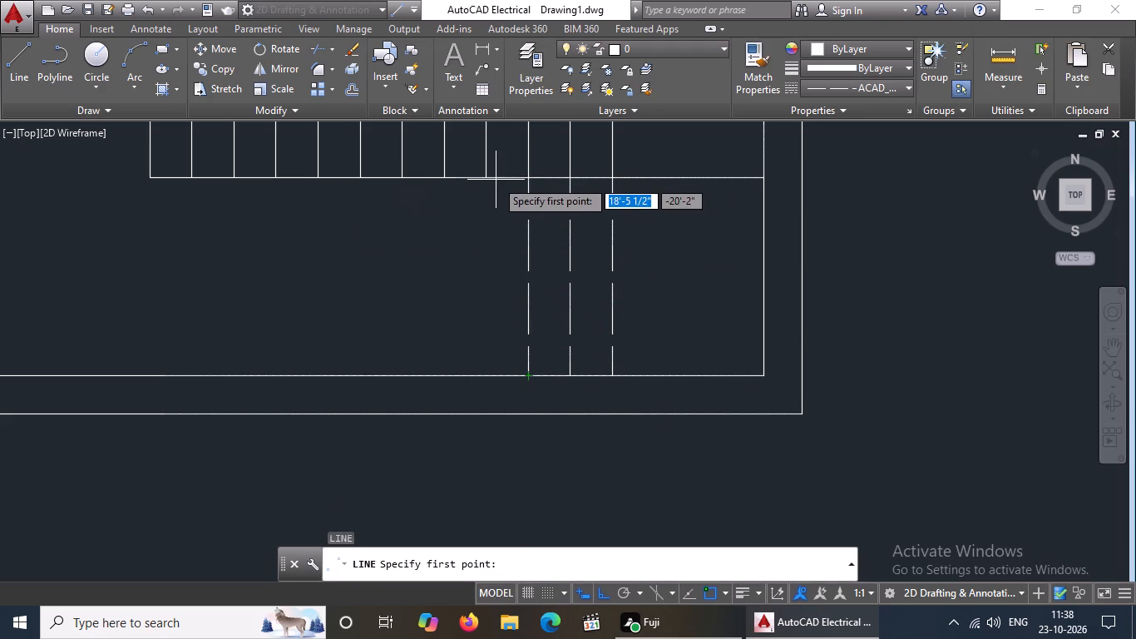
pyautogui.click(486, 178)
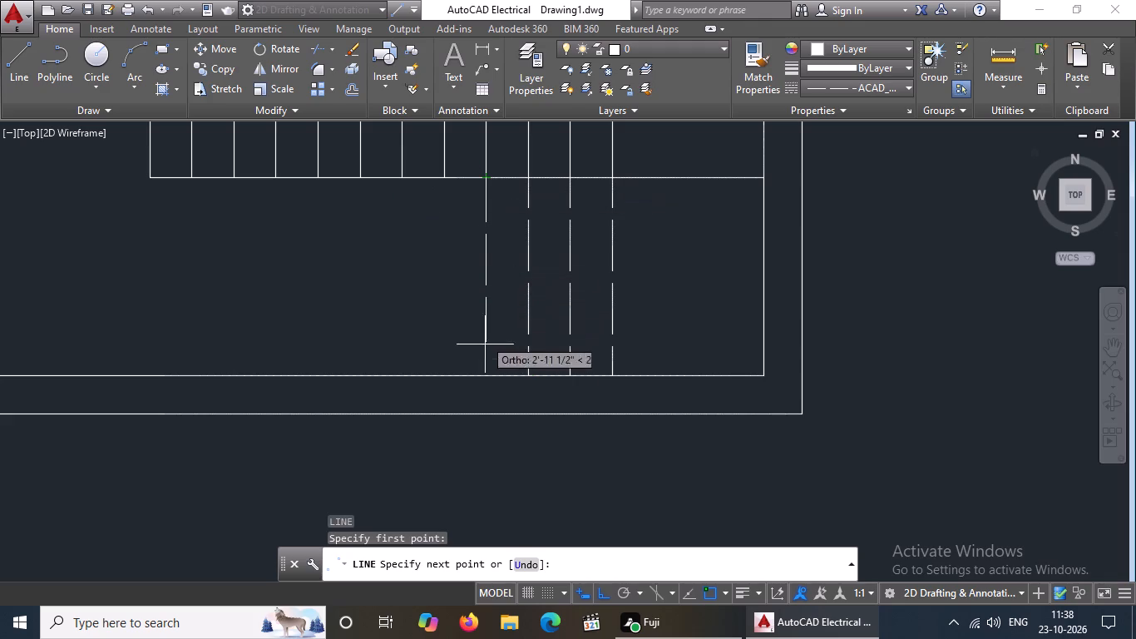
pyautogui.click(488, 376)
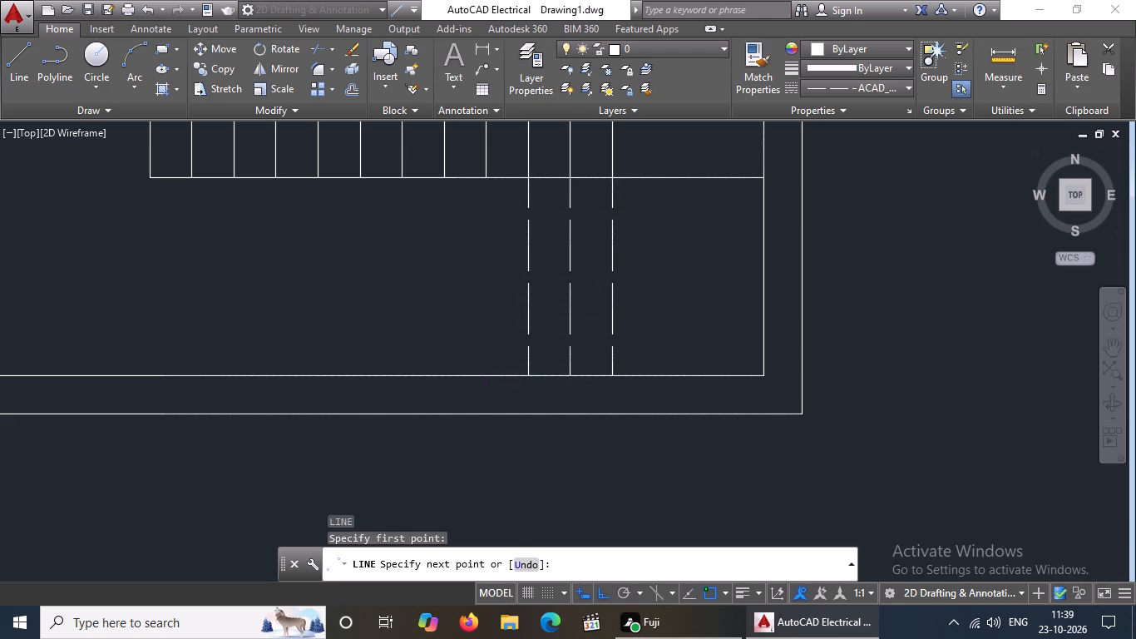
pyautogui.press('Return')
# Draw two more dashed vertical lines from the midline to the wall's inner face, continuing the fifth and sixth treads from the landing.
pyautogui.press('l')
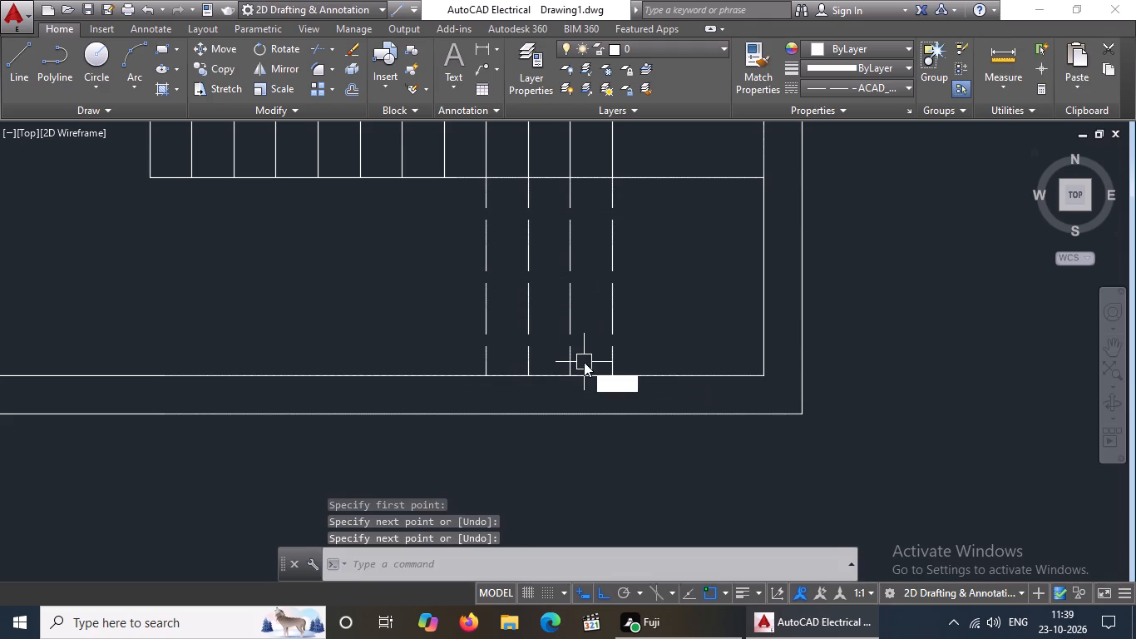
pyautogui.press('Return')
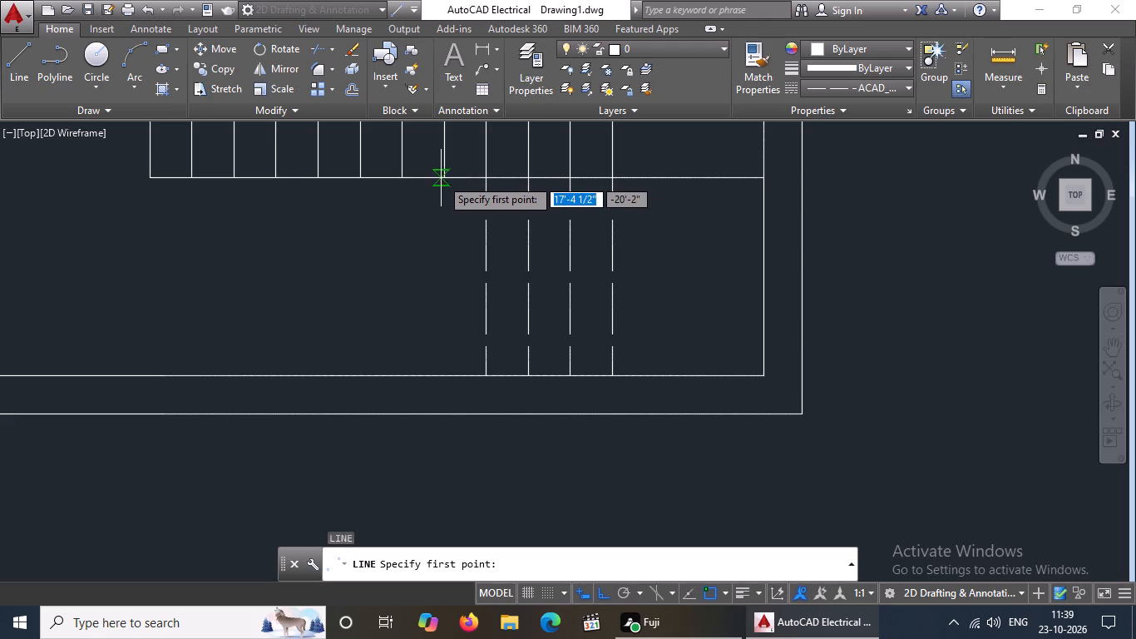
pyautogui.click(444, 179)
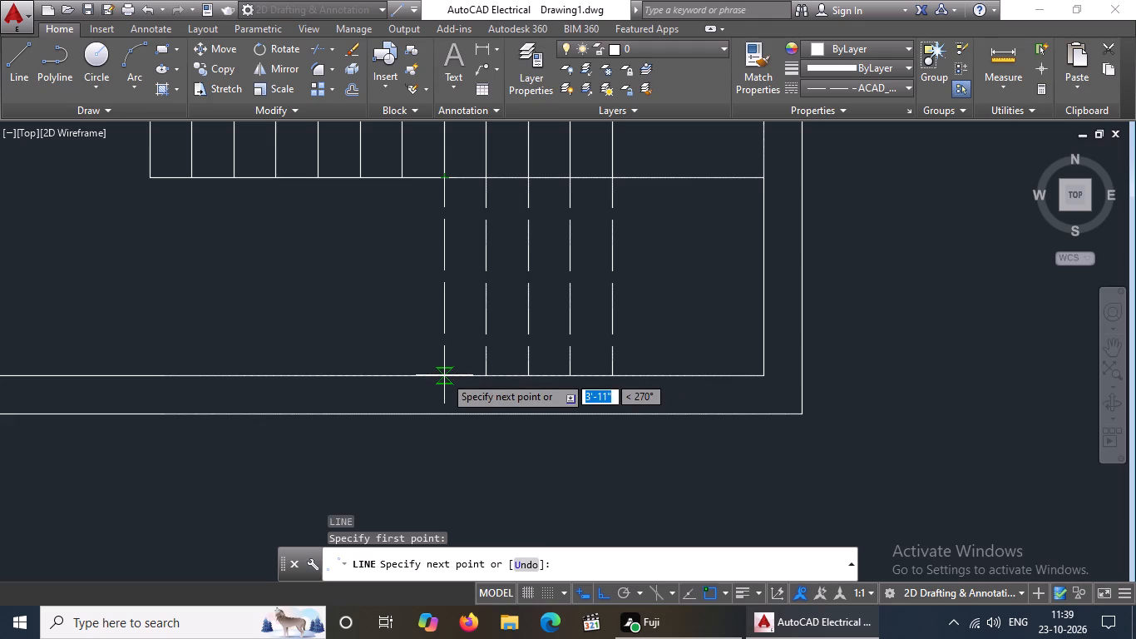
pyautogui.click(444, 376)
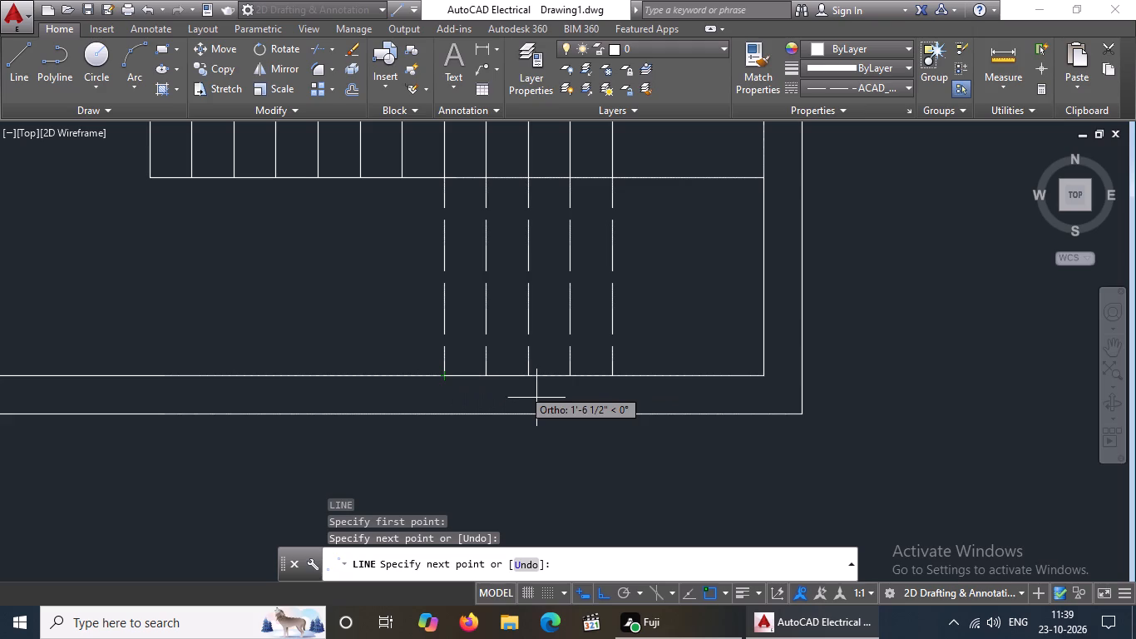
pyautogui.press('Return')
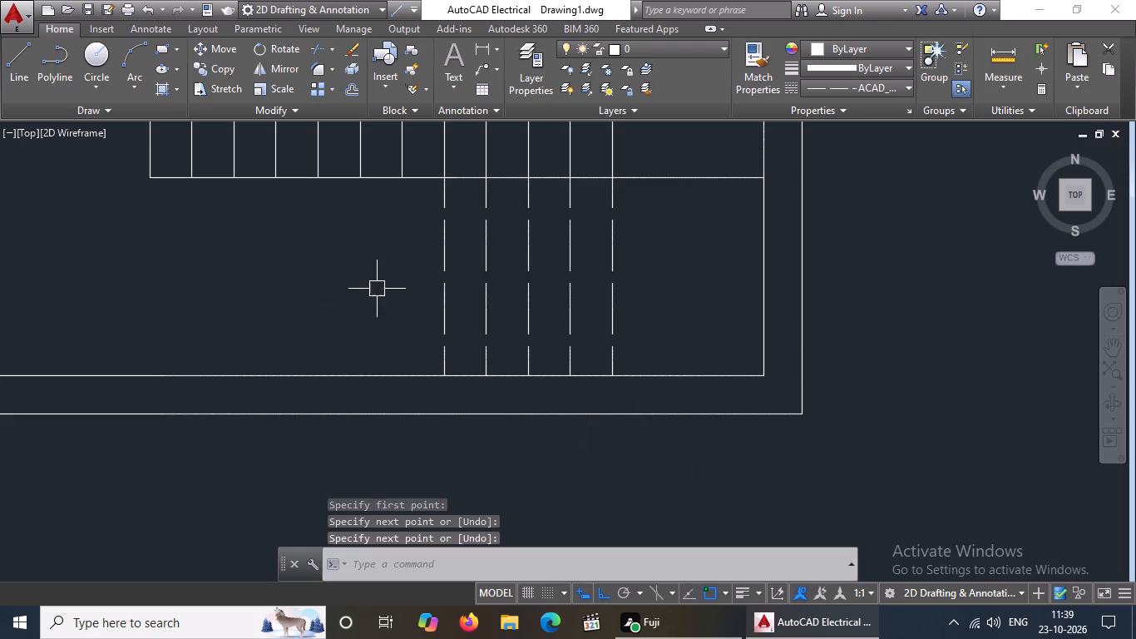
pyautogui.press('l')
pyautogui.press('Return')
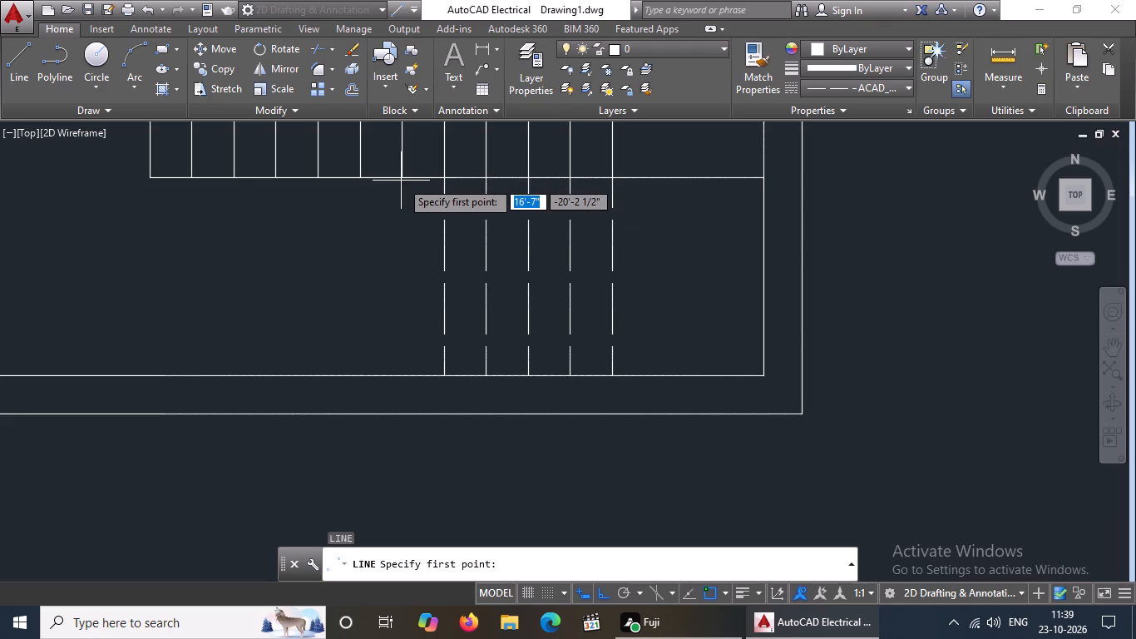
pyautogui.moveTo(402, 177); pyautogui.dragTo(402, 192)
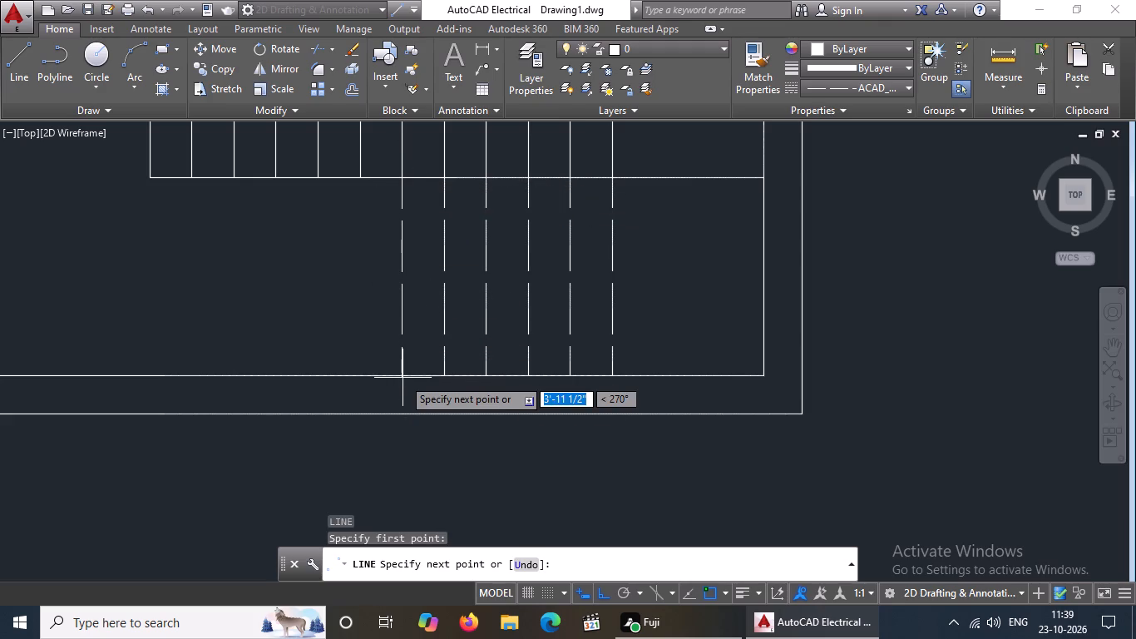
pyautogui.click(402, 375)
pyautogui.press('Return')
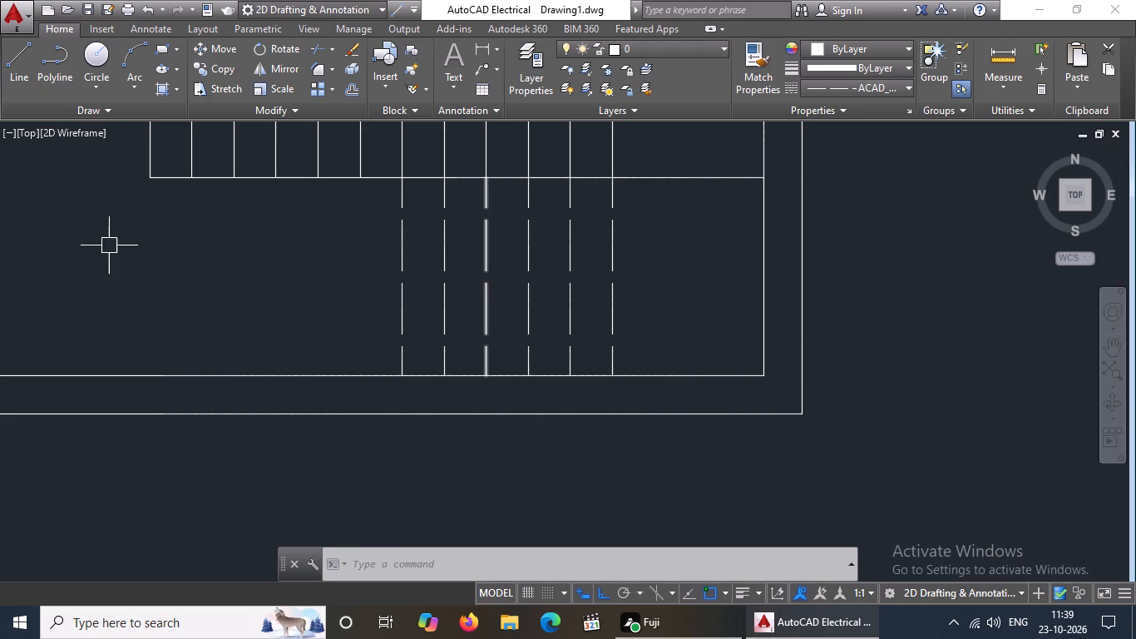
# Draw dashed vertical lines from the midline to the wall's inner face below the seventh and eighth treads from the landing.
pyautogui.press('l')
pyautogui.press('Return')
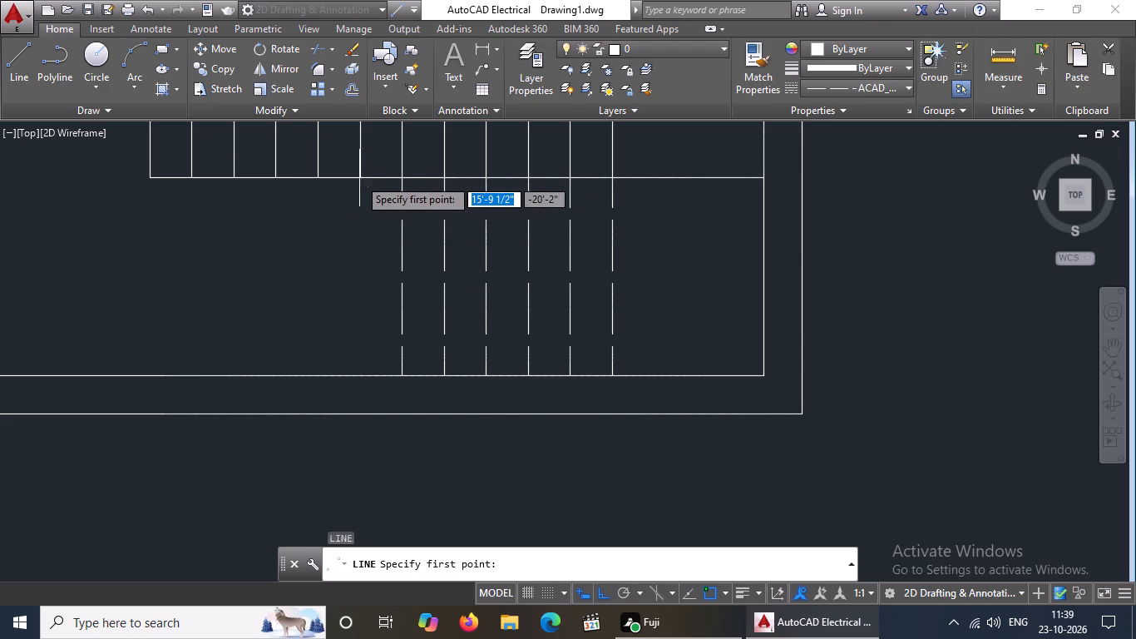
pyautogui.moveTo(359, 181); pyautogui.dragTo(359, 186)
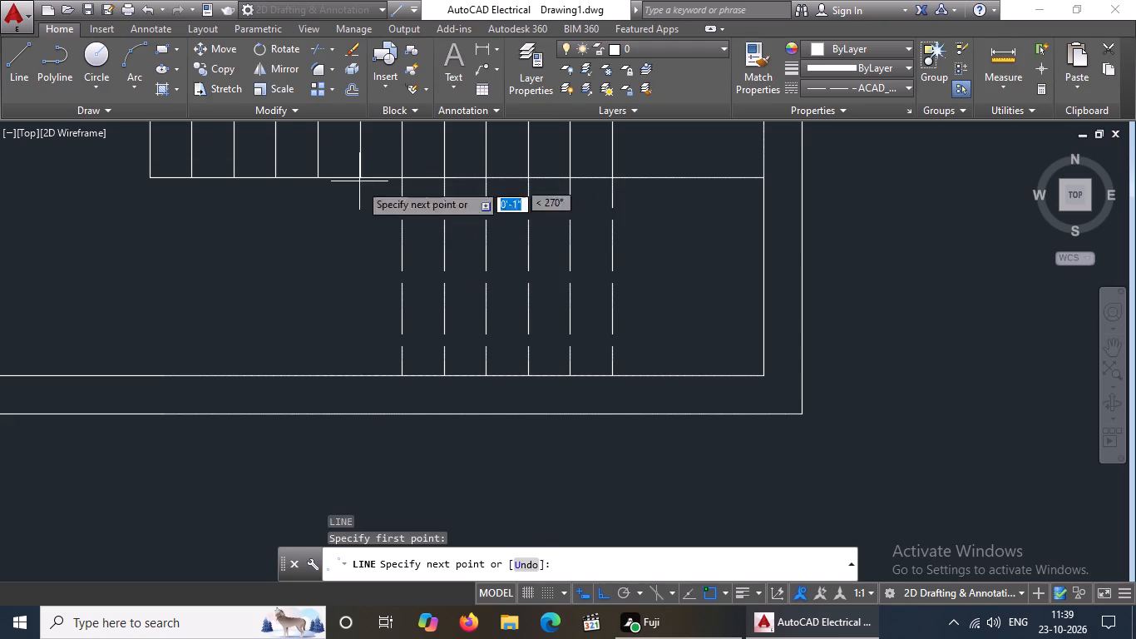
pyautogui.moveTo(359, 186); pyautogui.dragTo(359, 199)
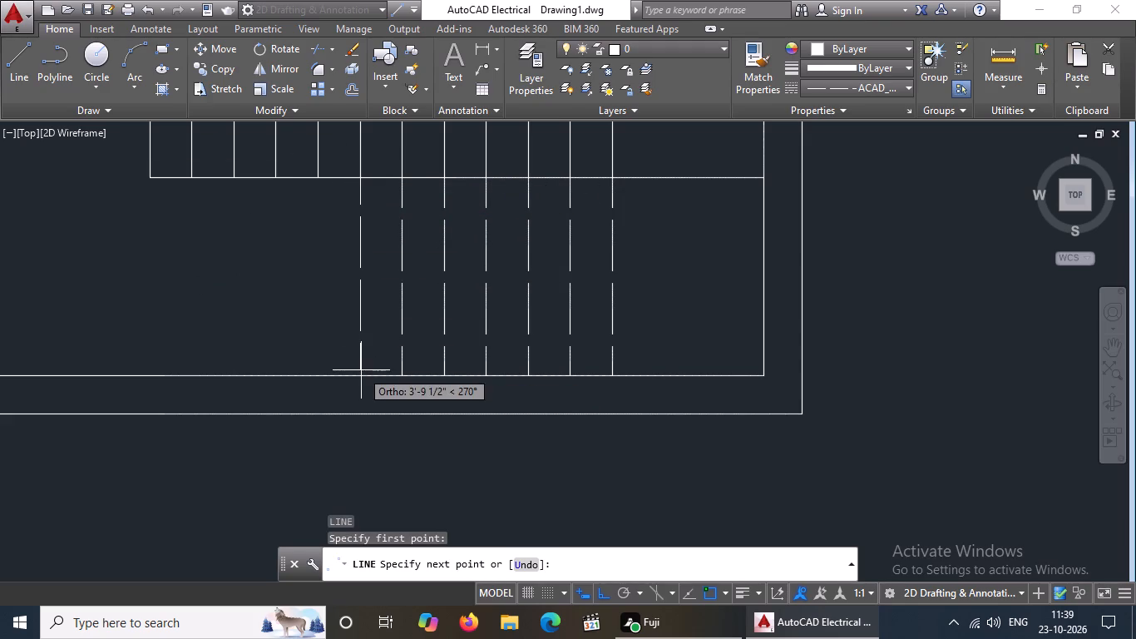
pyautogui.click(360, 377)
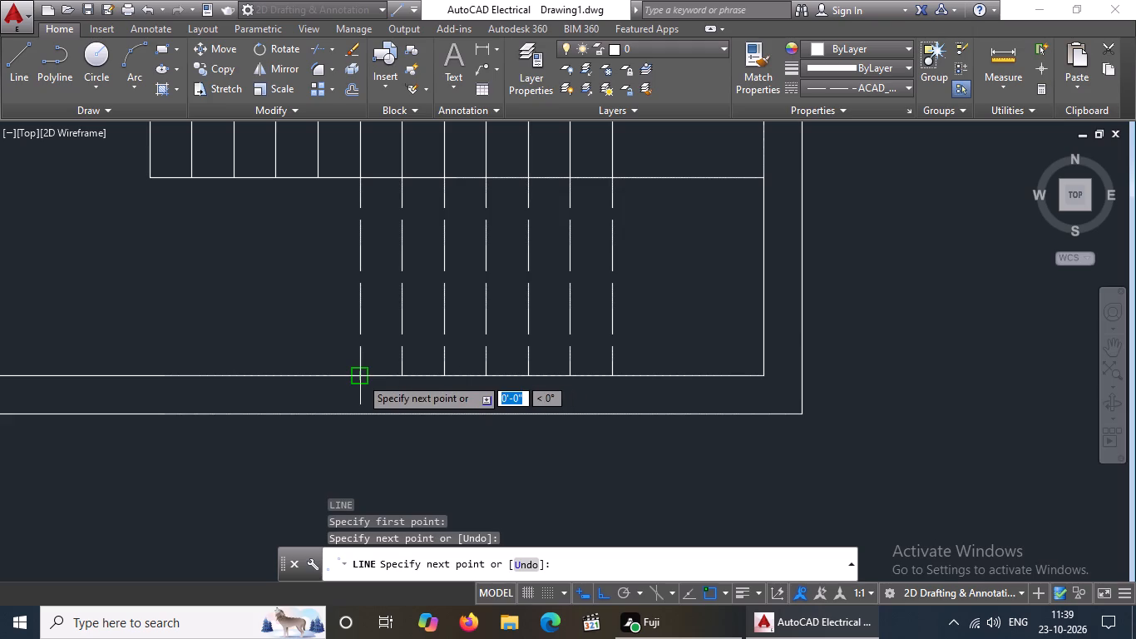
pyautogui.press('Return')
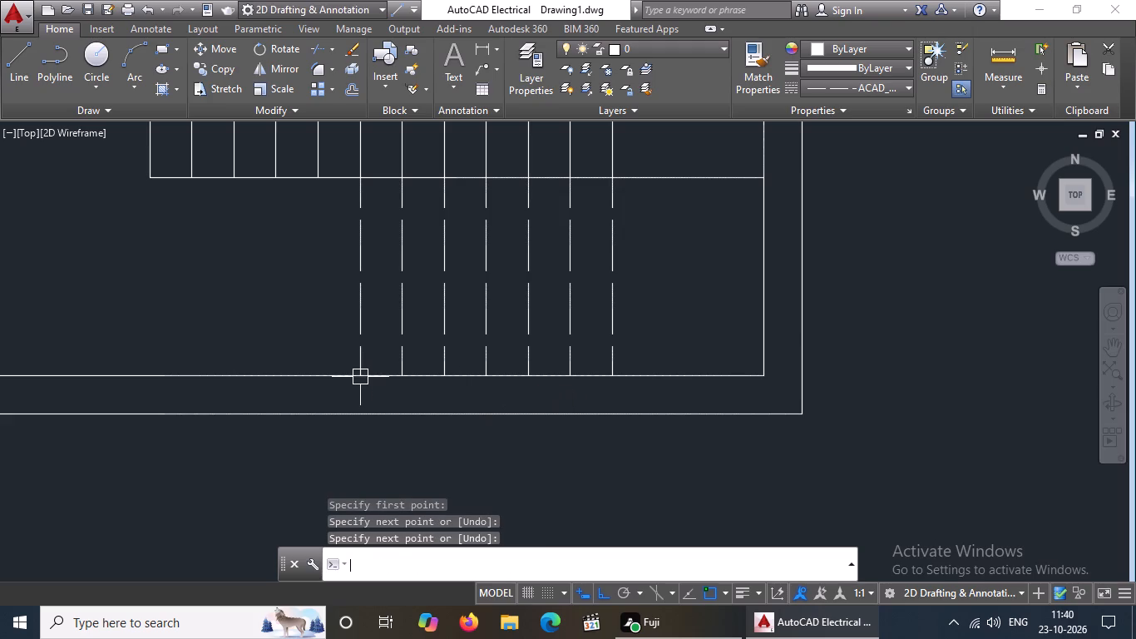
pyautogui.press('Escape')
pyautogui.press('l')
pyautogui.press('Return')
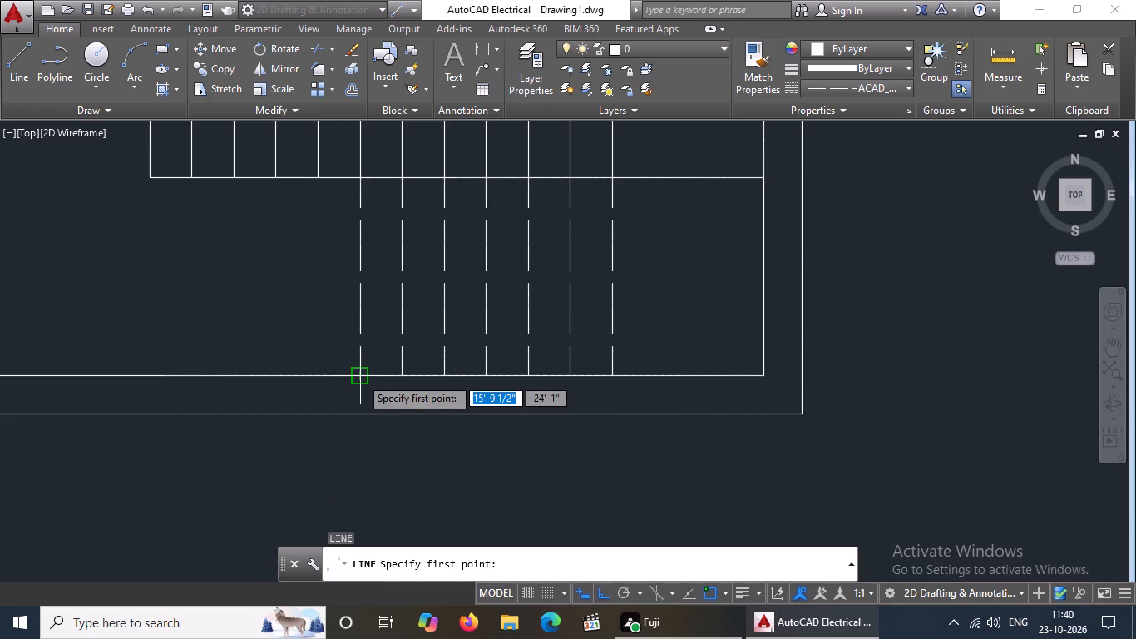
pyautogui.click(317, 179)
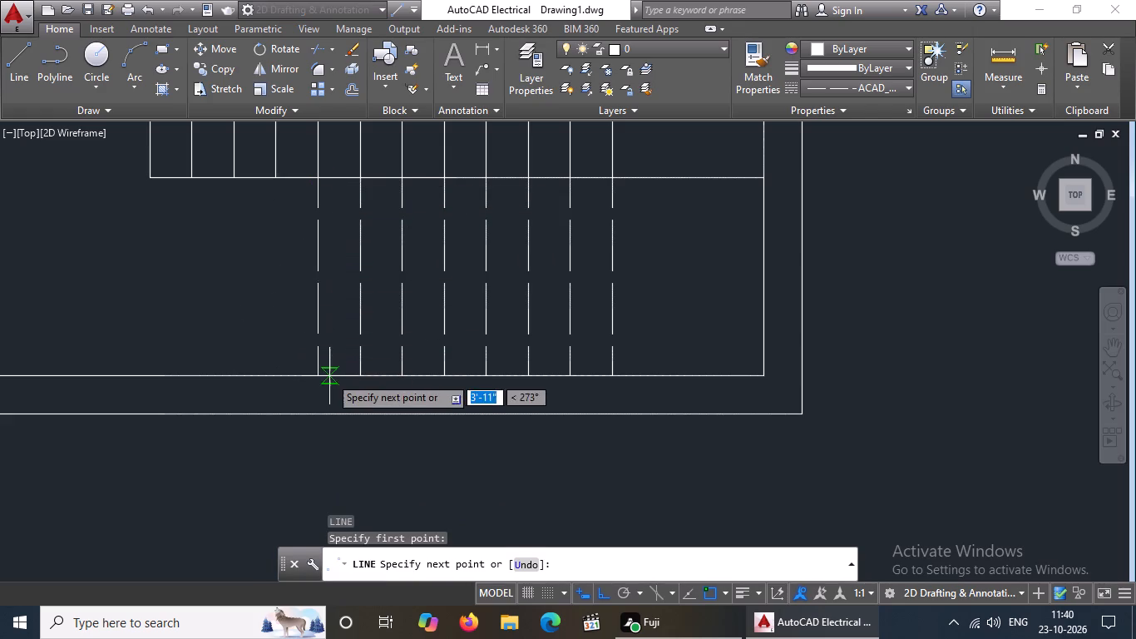
pyautogui.click(318, 377)
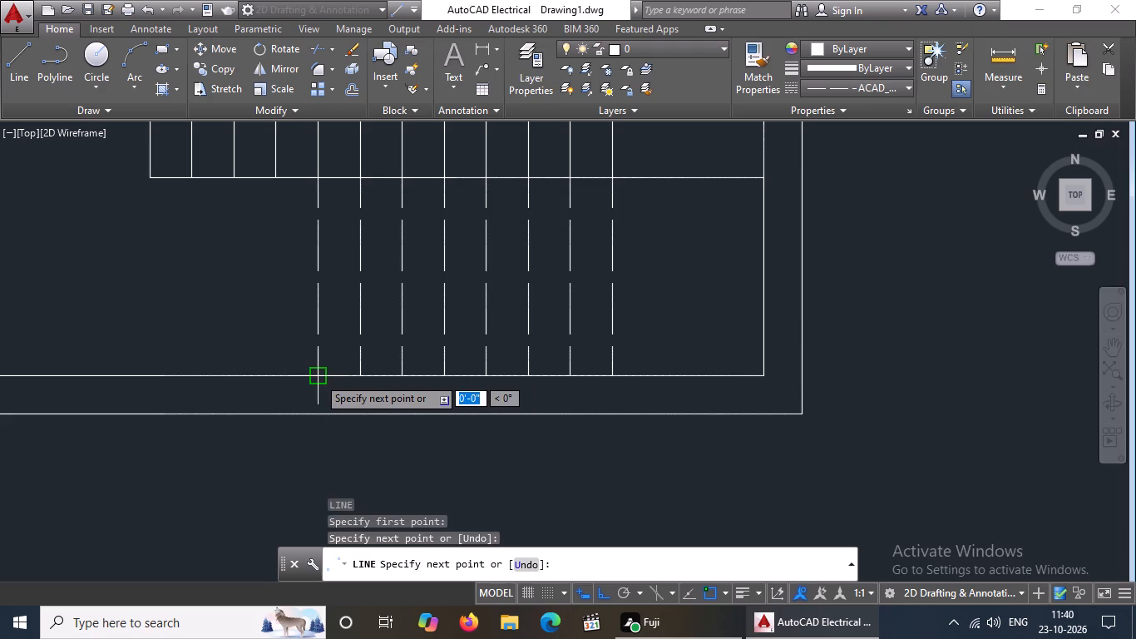
pyautogui.press('Return')
pyautogui.write('LK')
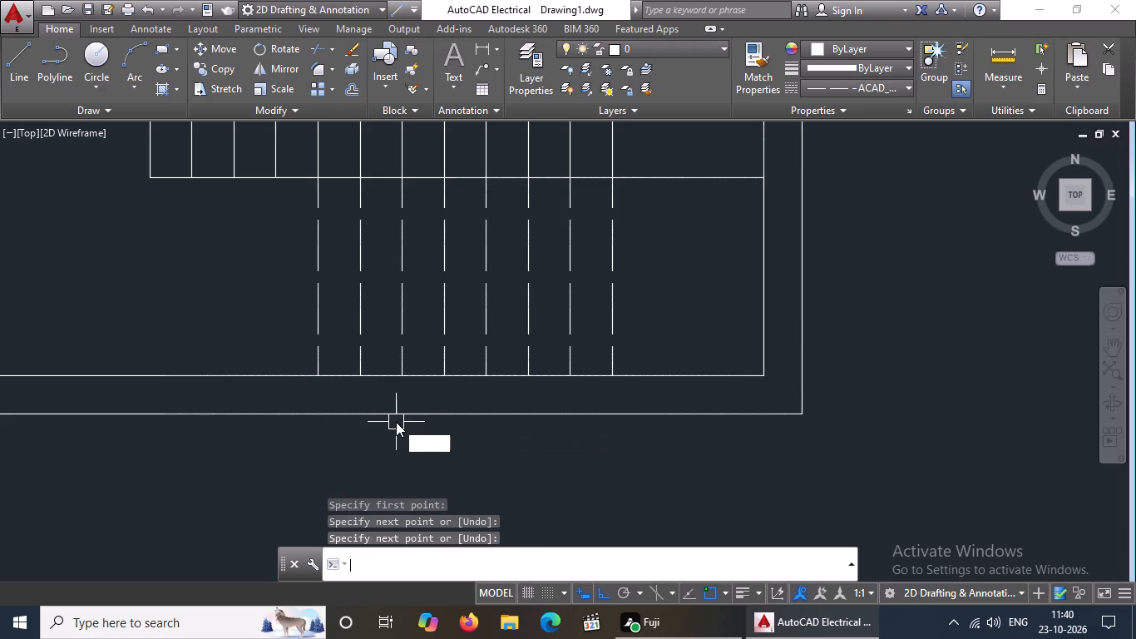
pyautogui.press('Escape')
# Draw three dashed vertical lines about 3'-11" long from the midline to the wall's inner face, continuing the ninth to eleventh treads from the landing.
pyautogui.press('l')
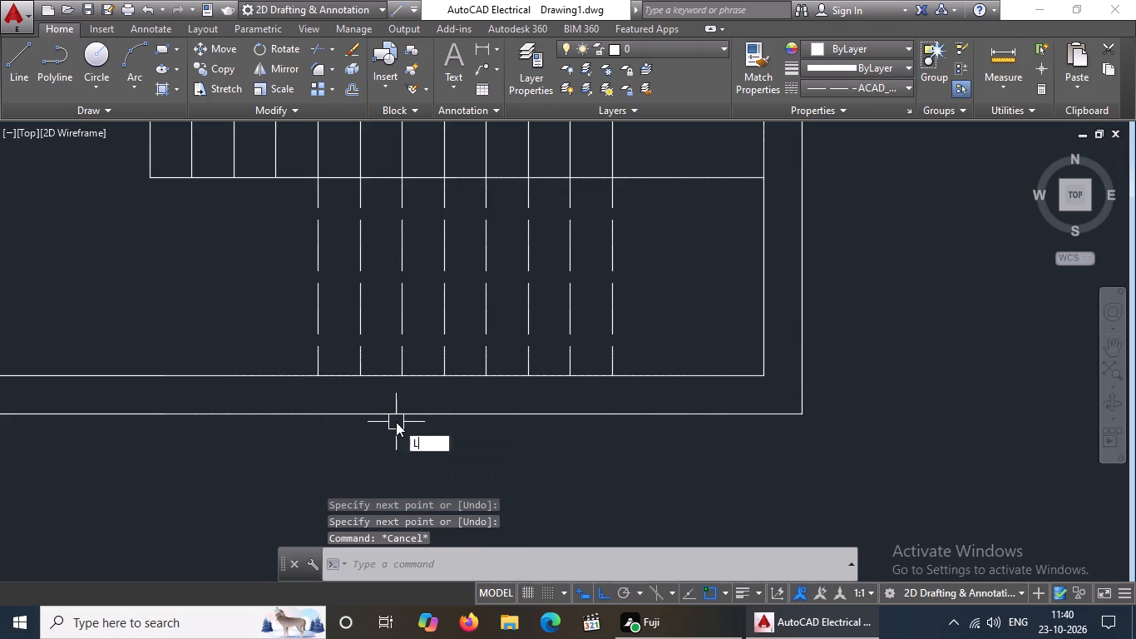
pyautogui.press('Return')
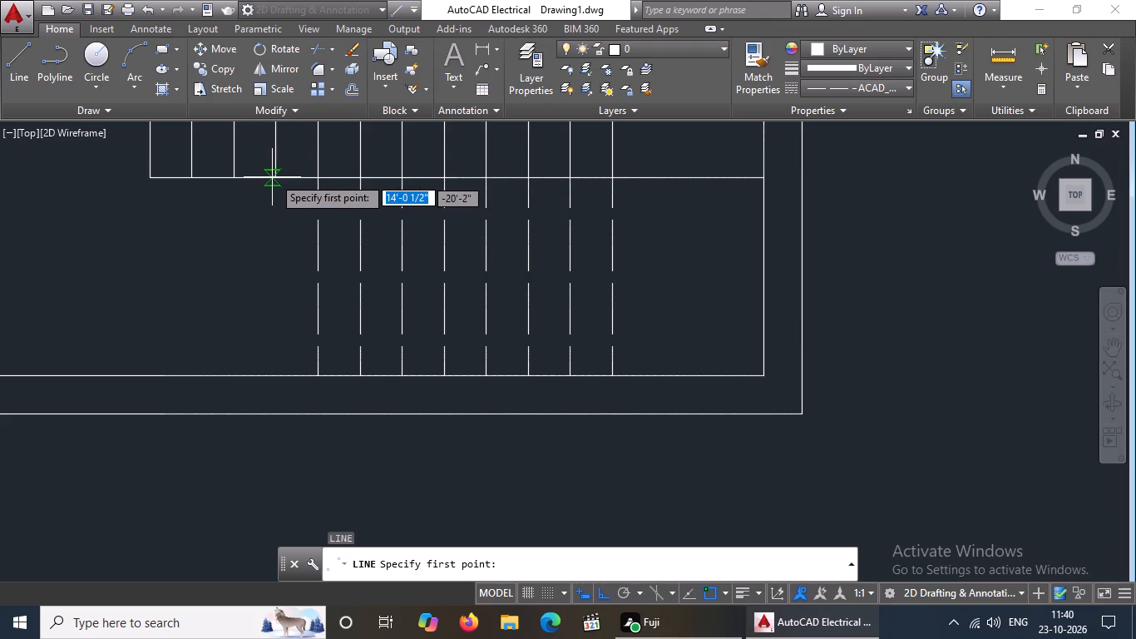
pyautogui.moveTo(274, 179); pyautogui.dragTo(274, 190)
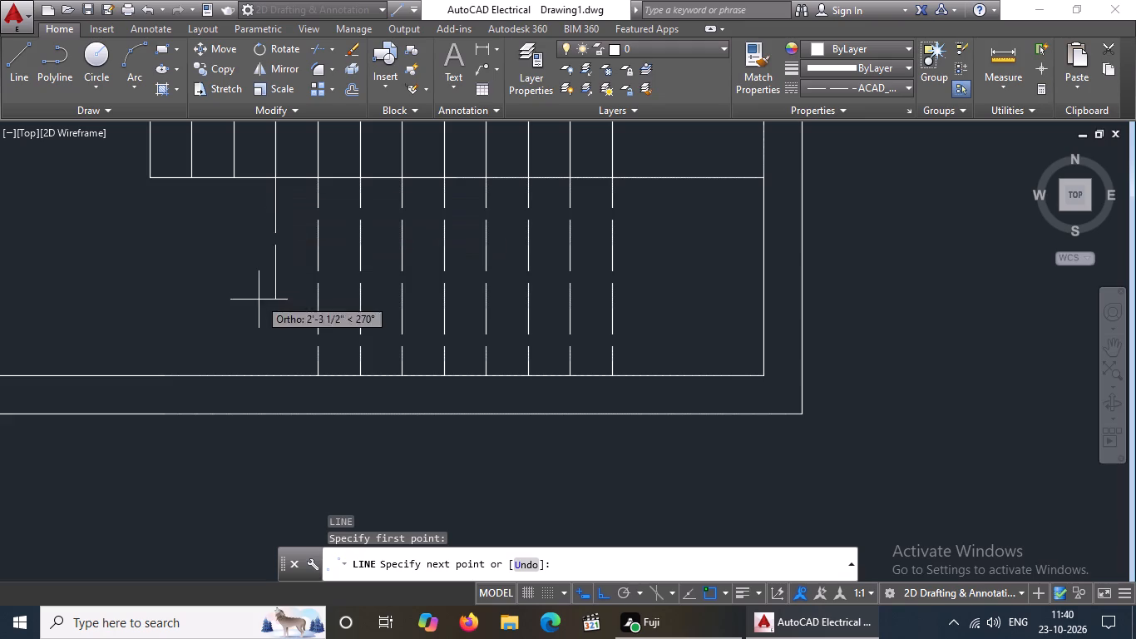
pyautogui.click(276, 375)
pyautogui.press('Return')
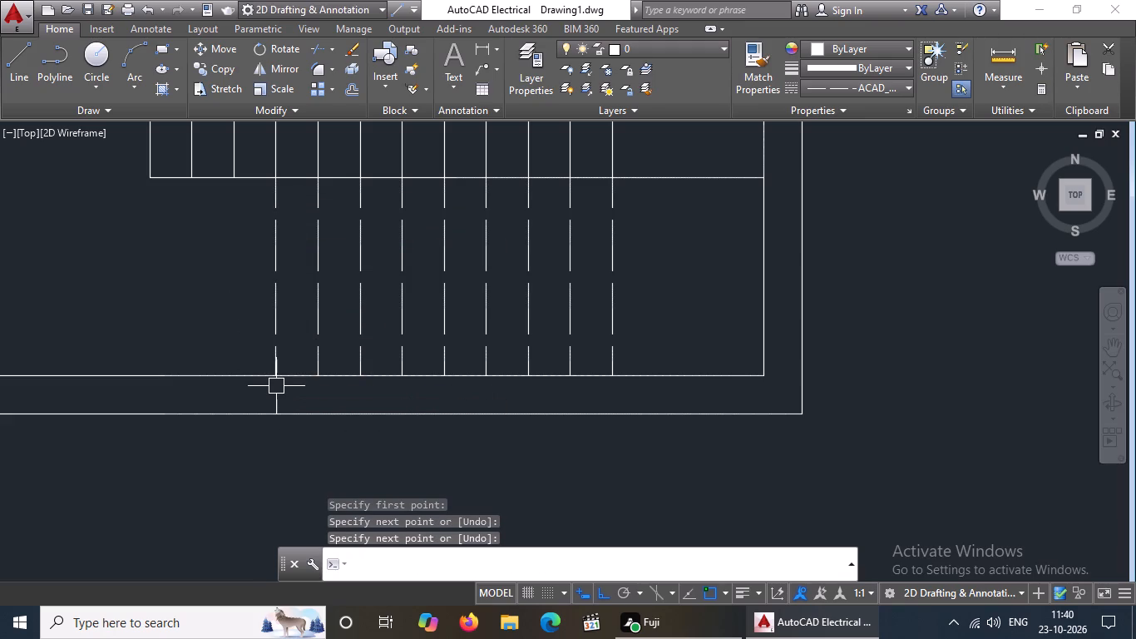
pyautogui.press('l')
pyautogui.press('Return')
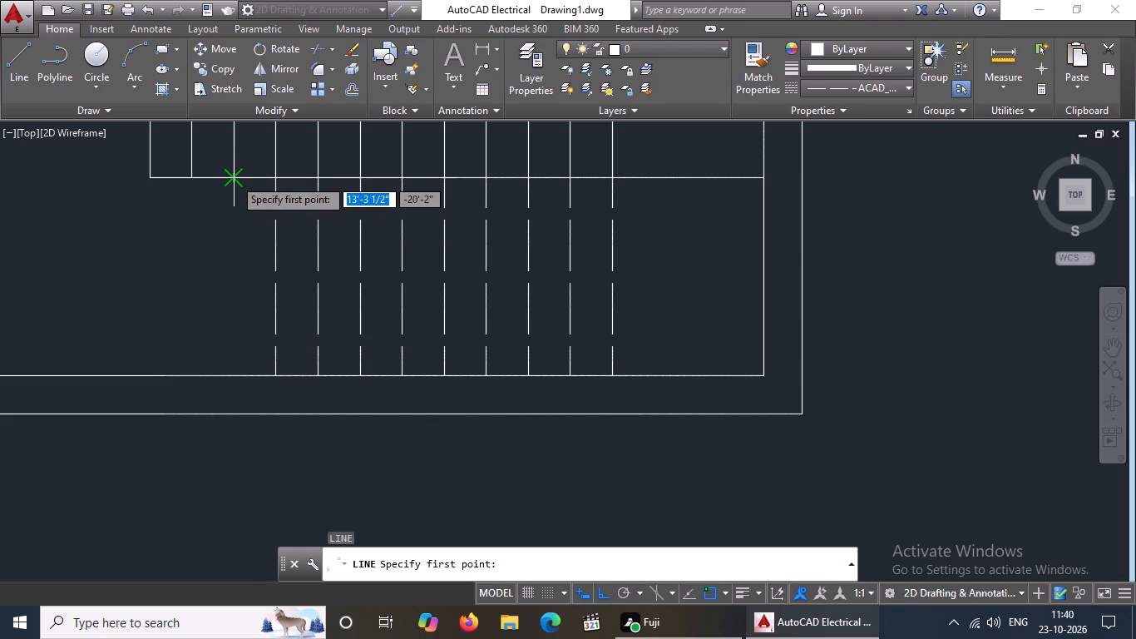
pyautogui.click(234, 178)
pyautogui.click(234, 375)
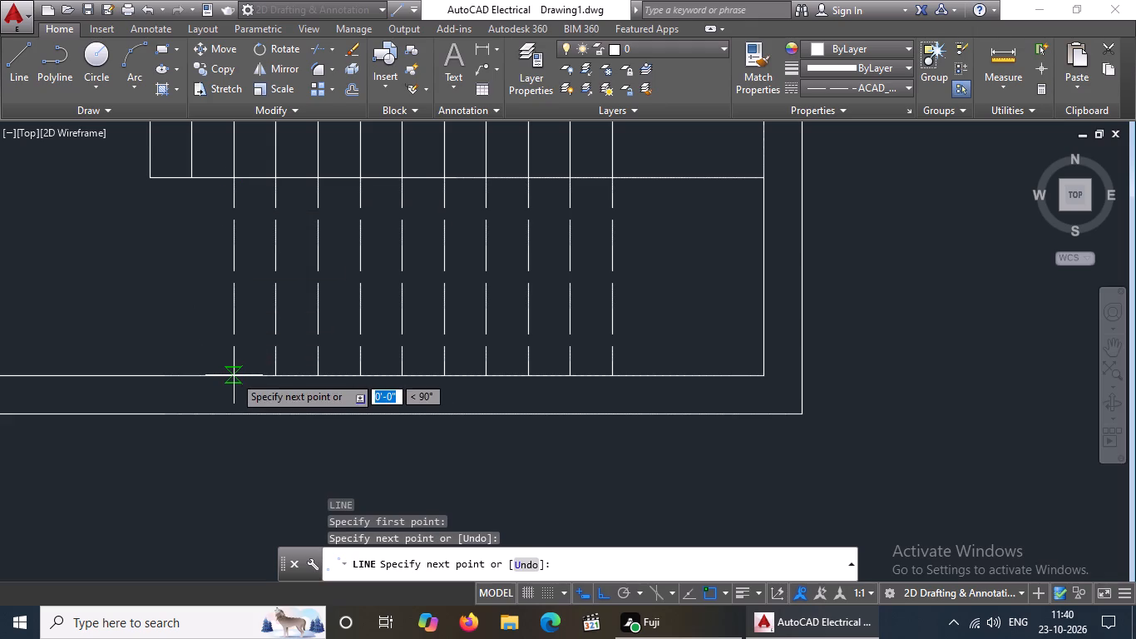
pyautogui.press('Return')
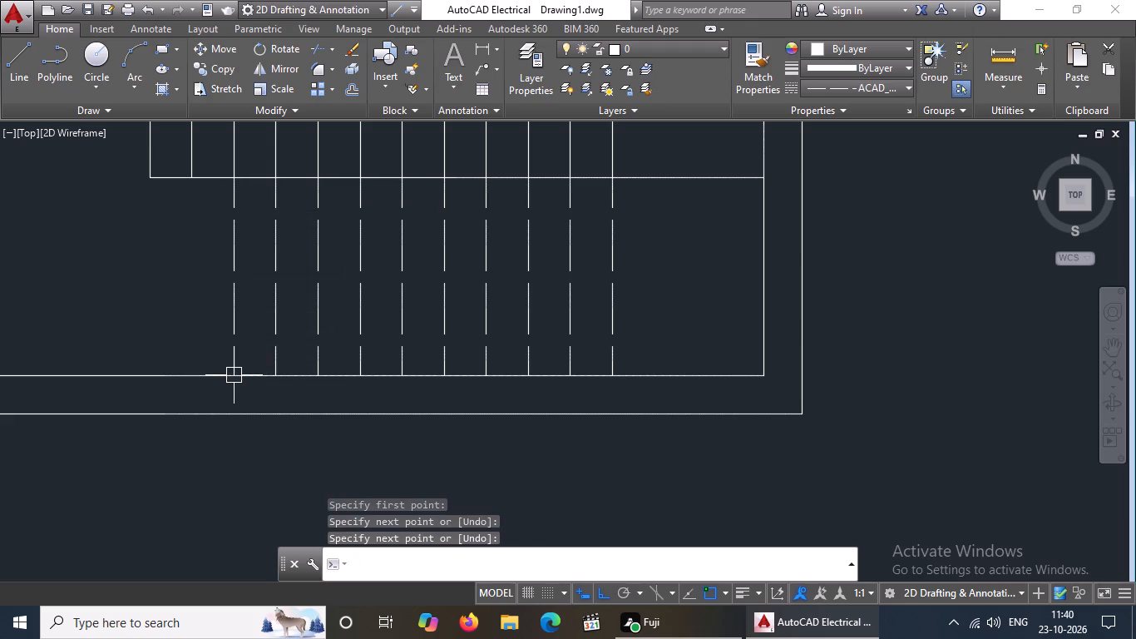
pyautogui.press('l')
pyautogui.press('Return')
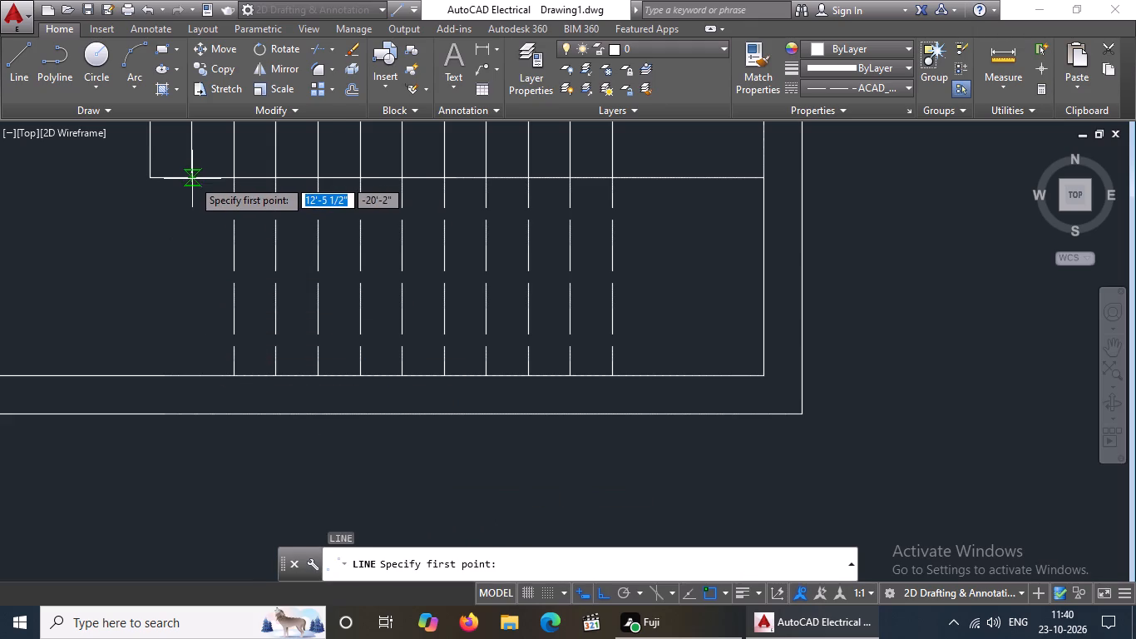
pyautogui.click(193, 178)
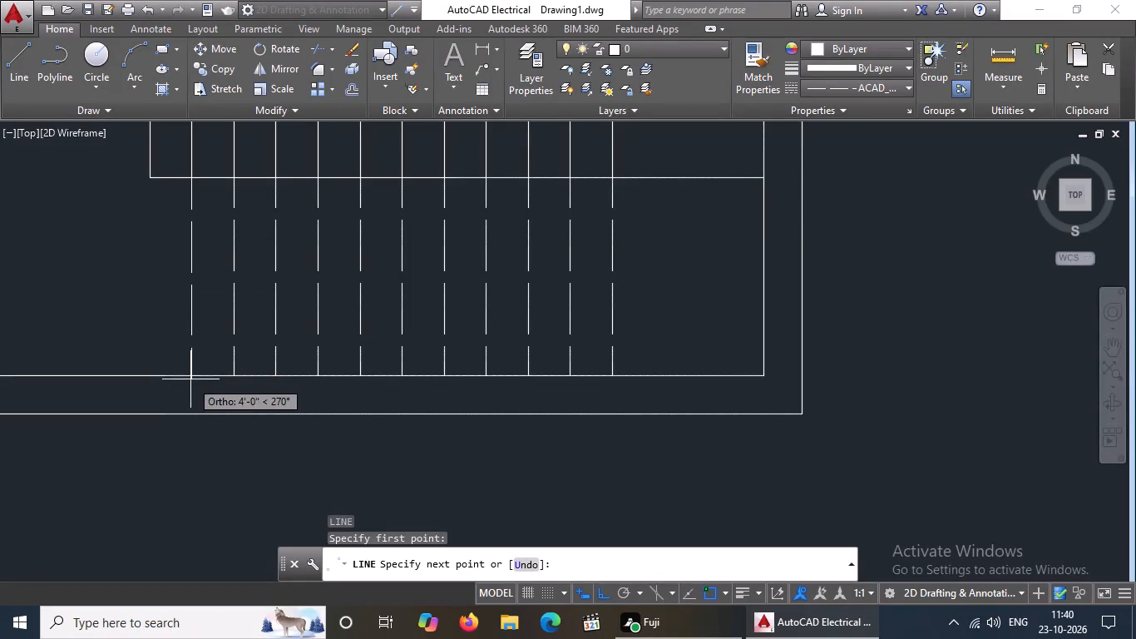
pyautogui.click(191, 373)
pyautogui.press('Return')
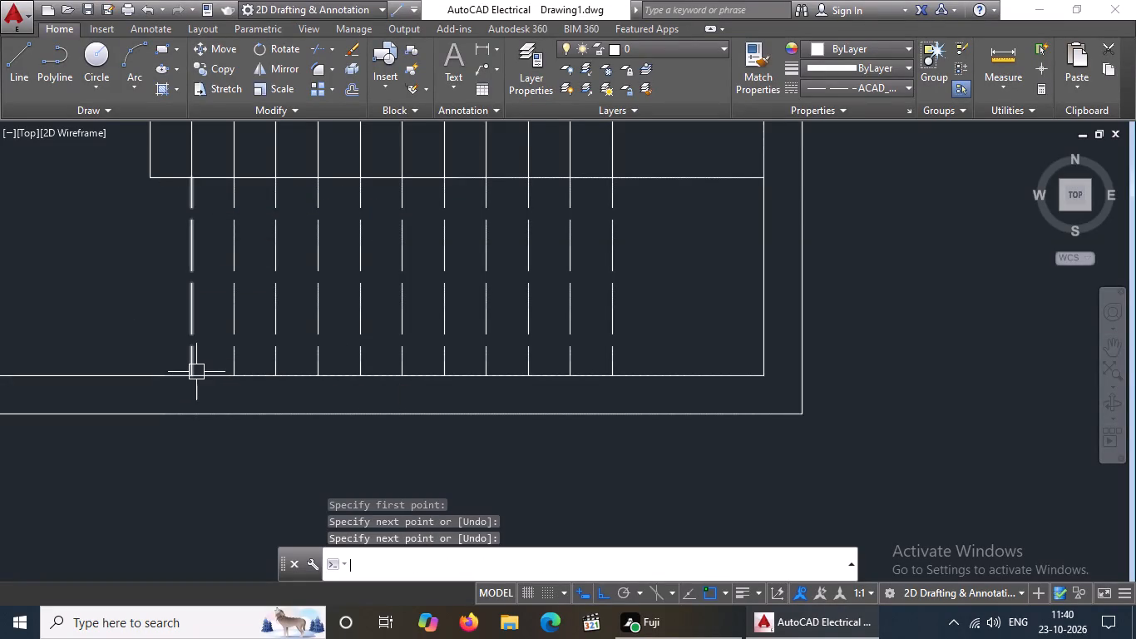
# Draw a dashed vertical line about 3'-11 1/2" long from the portico-side end of the stair midline to the wall's inner face.
pyautogui.press('l')
pyautogui.press('Return')
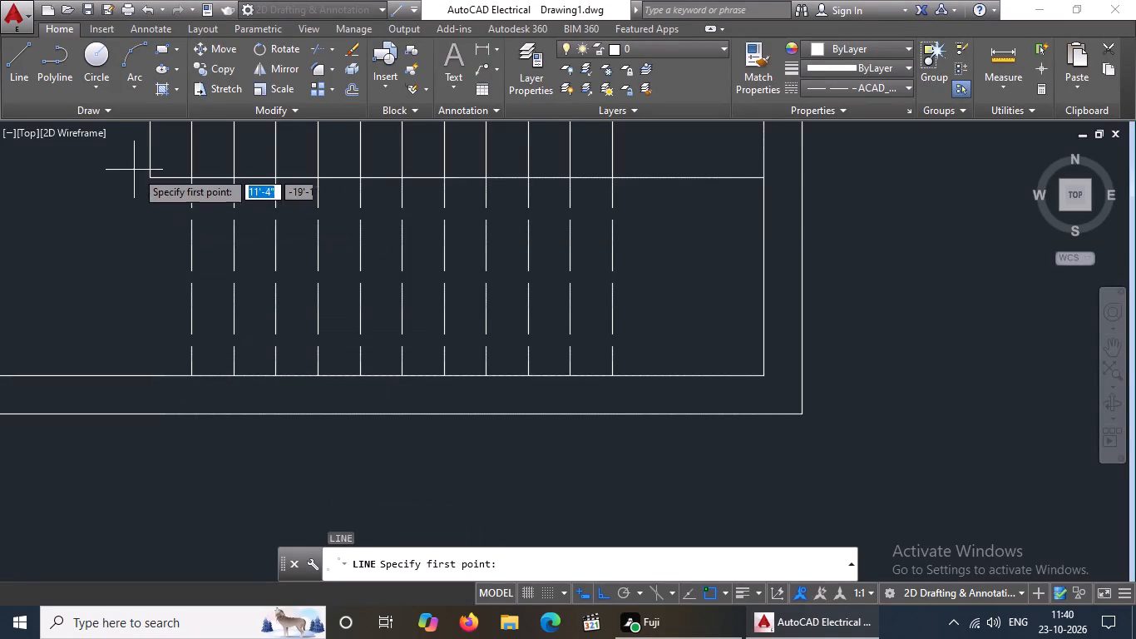
pyautogui.click(146, 181)
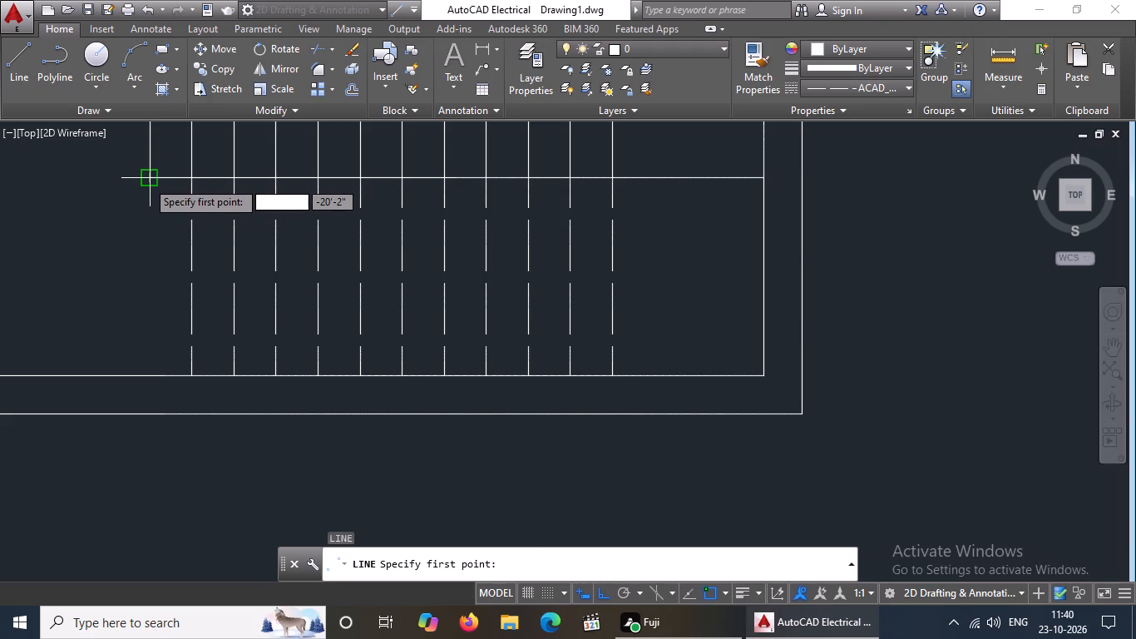
pyautogui.click(150, 377)
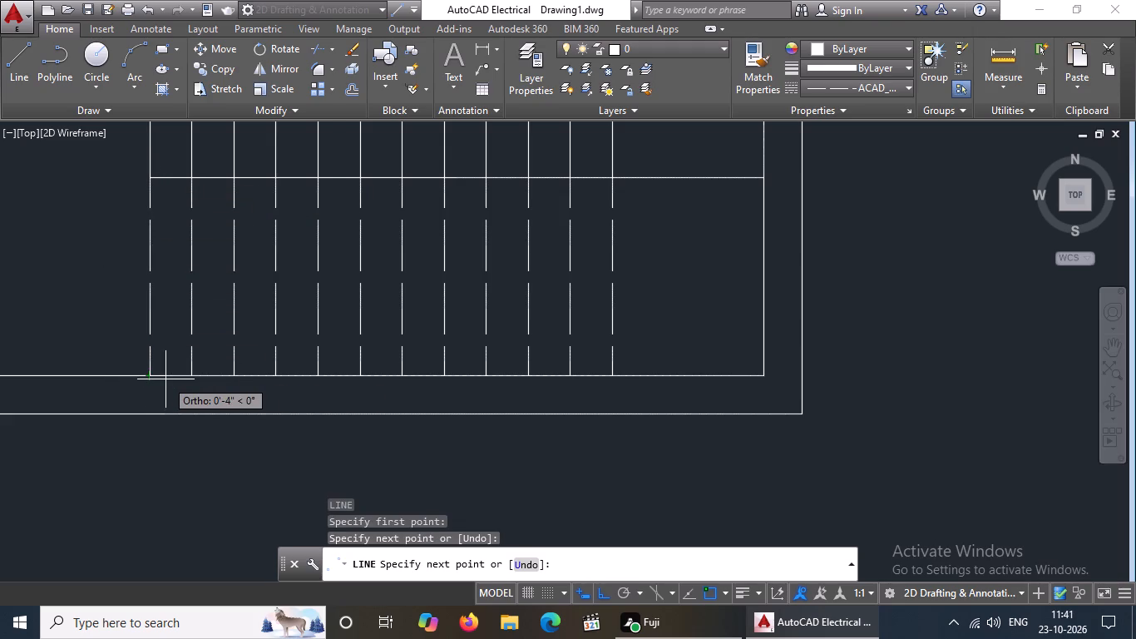
pyautogui.press('Return')
# Copy the bedroom door horizontally into the wall between the Drawing and Living/Dining rooms.
pyautogui.scroll(-4, 264, 362)
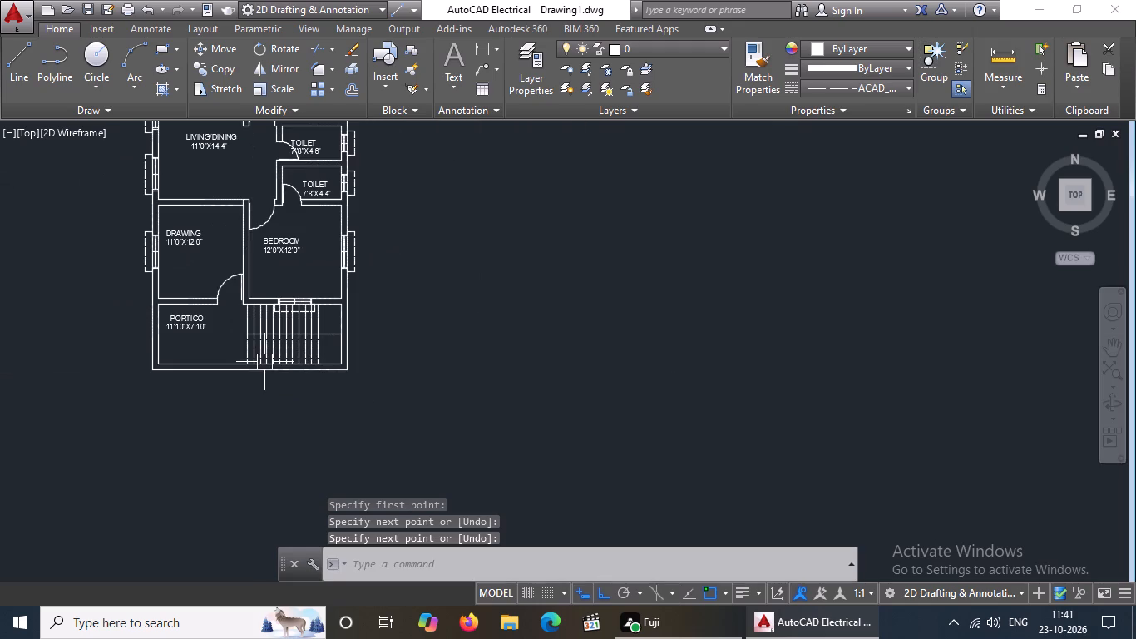
pyautogui.moveTo(267, 359); pyautogui.dragTo(351, 338, button='middle')
pyautogui.scroll(2, 357, 321)
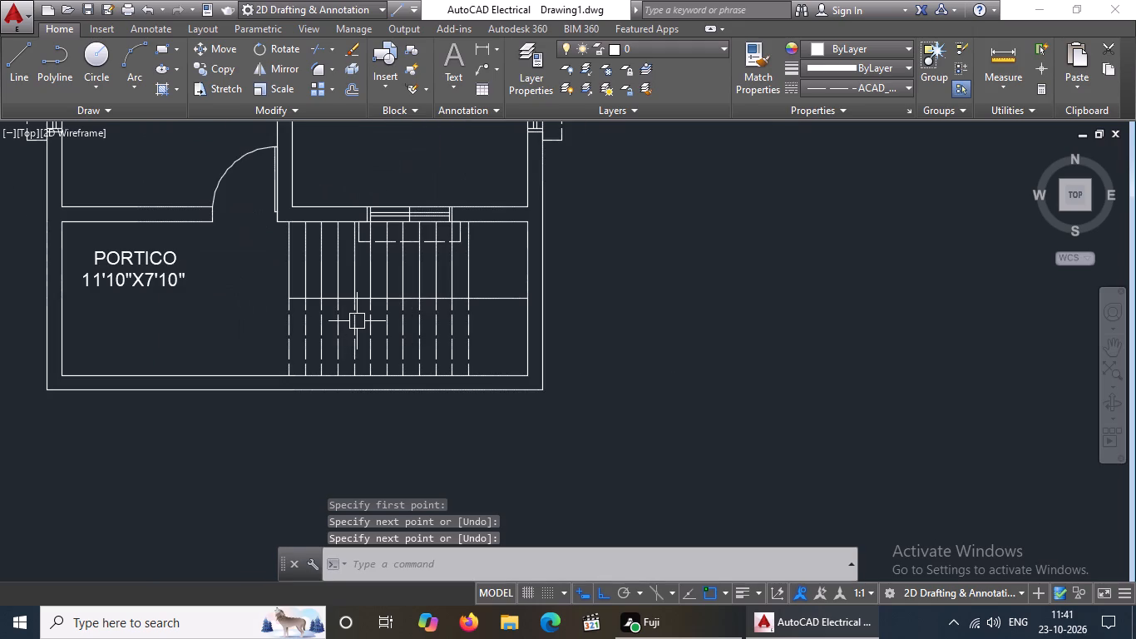
pyautogui.moveTo(383, 306); pyautogui.dragTo(359, 360, button='middle')
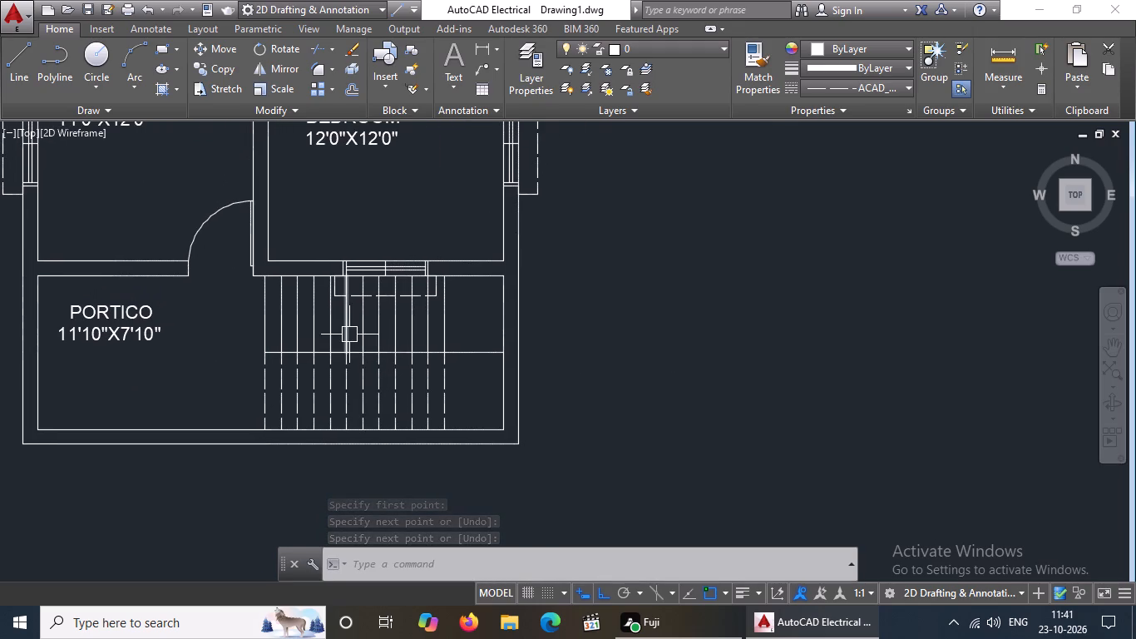
pyautogui.moveTo(350, 330); pyautogui.dragTo(343, 385, button='middle')
pyautogui.moveTo(299, 296); pyautogui.dragTo(304, 464, button='middle')
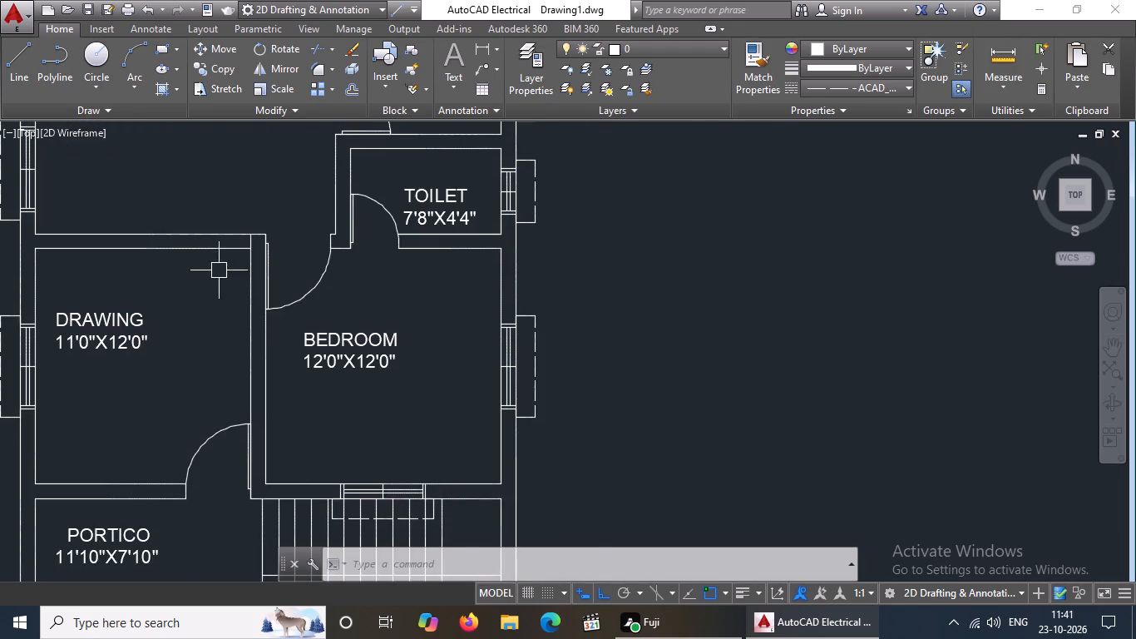
pyautogui.scroll(2, 226, 251)
pyautogui.click(366, 393)
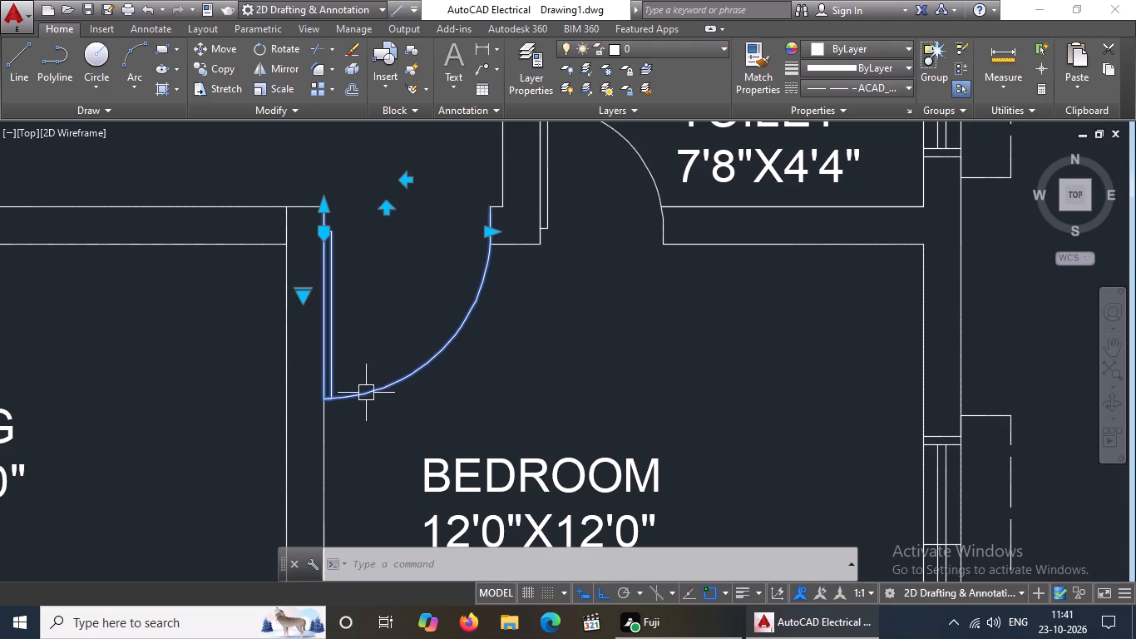
pyautogui.click(225, 67)
pyautogui.click(401, 319)
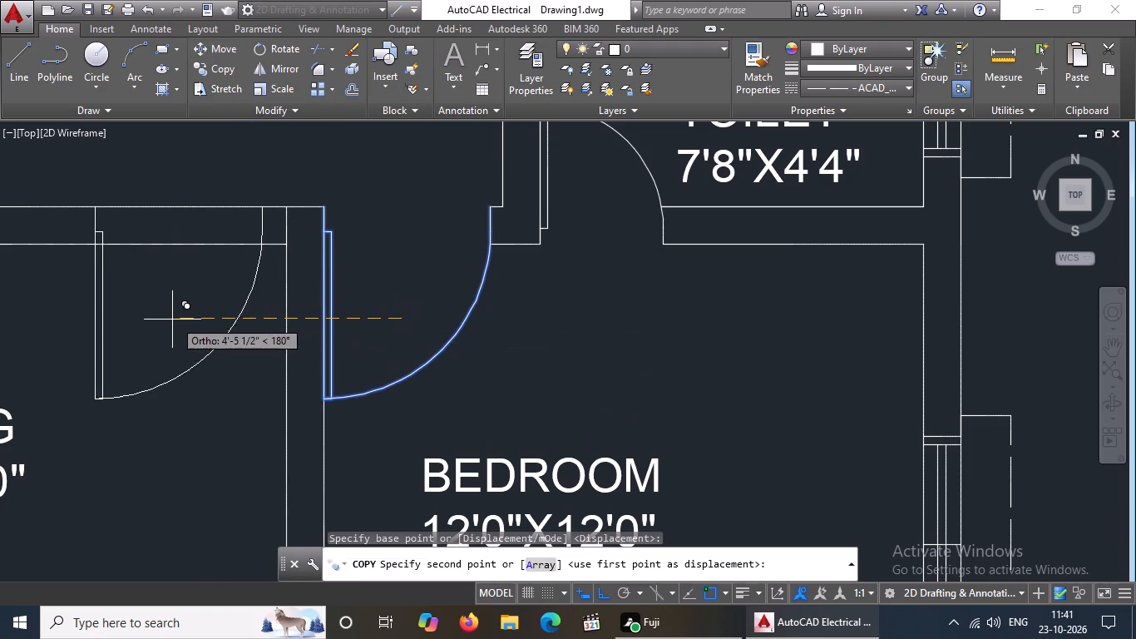
pyautogui.click(159, 316)
pyautogui.press('Escape')
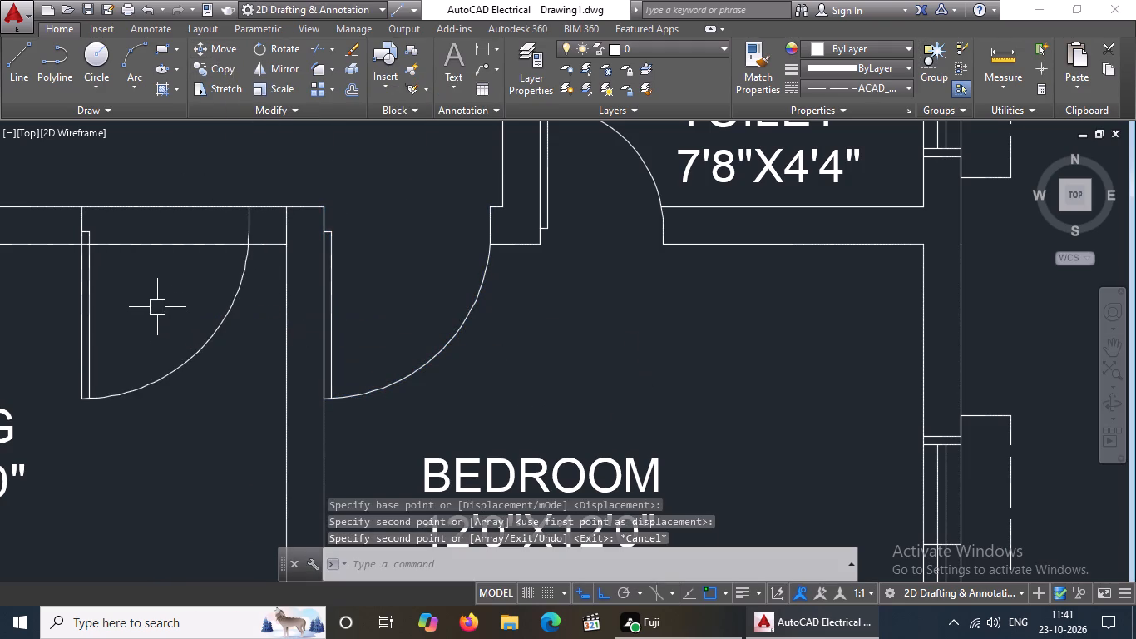
# Flip the copied door to hinge on the bedroom side and move it 9" horizontally against the Drawing–Bedroom partition.
pyautogui.click(86, 308)
pyautogui.click(165, 184)
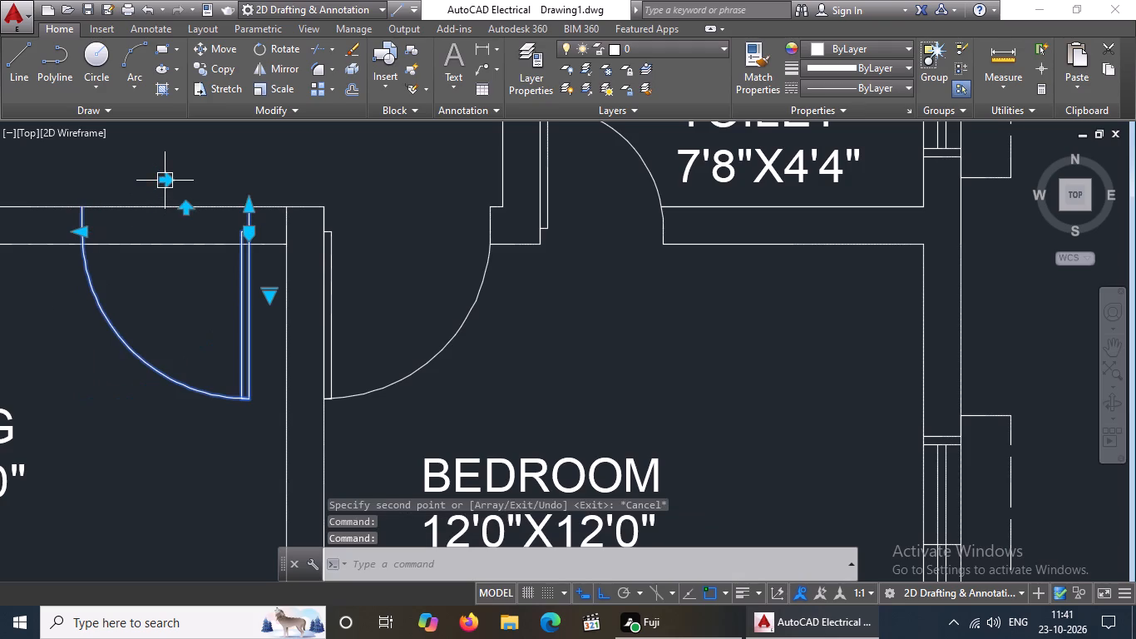
pyautogui.click(222, 47)
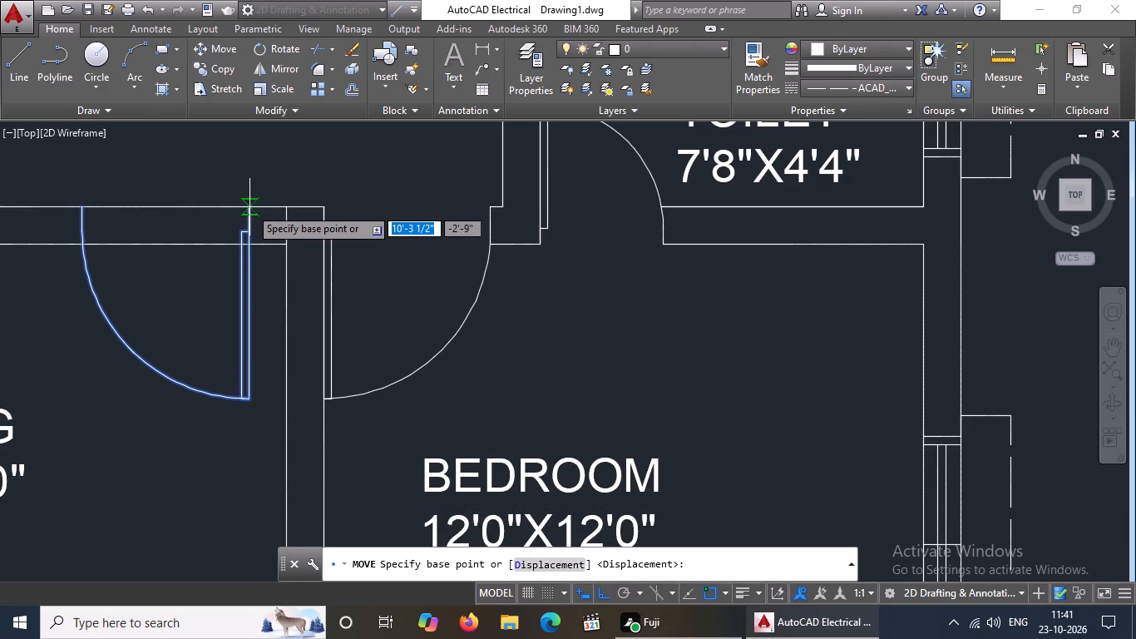
pyautogui.click(249, 208)
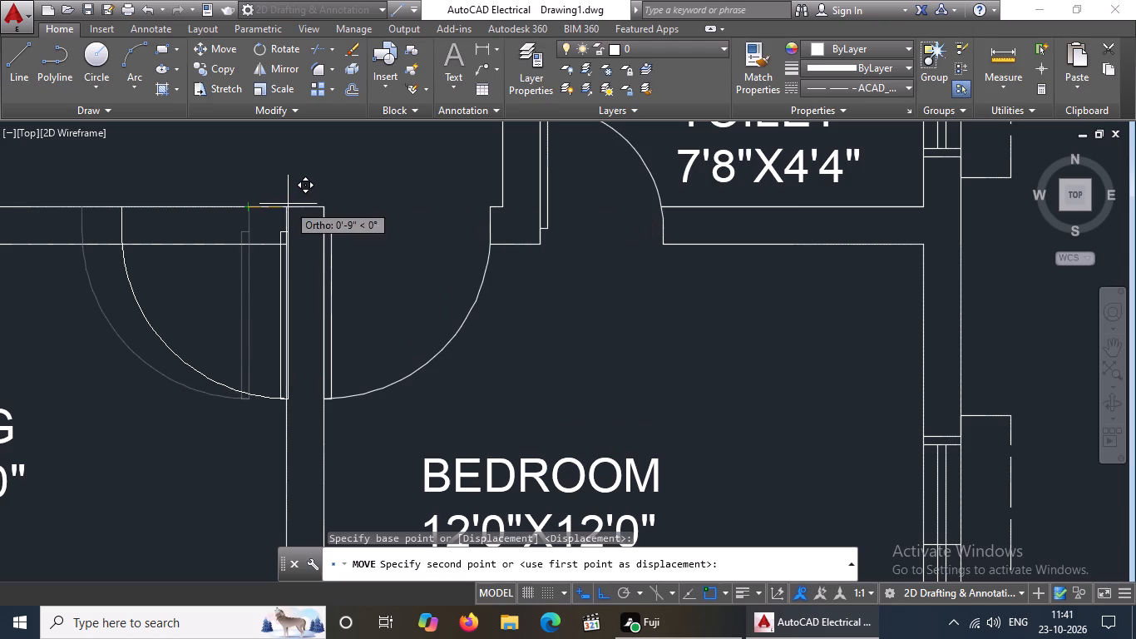
pyautogui.click(289, 205)
pyautogui.scroll(-3, 302, 200)
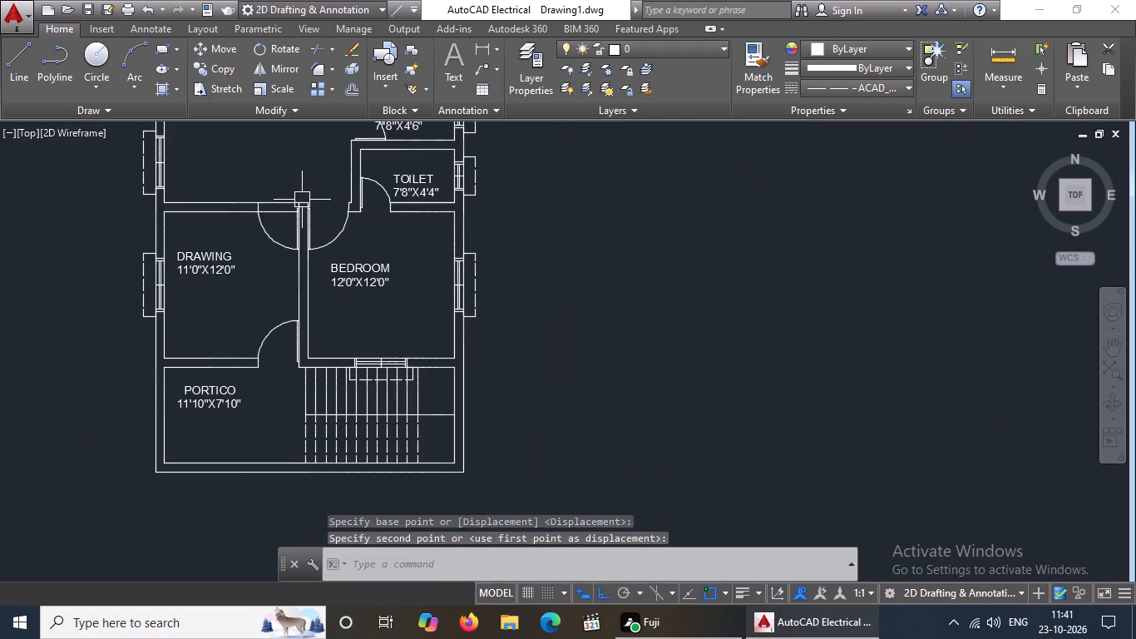
pyautogui.moveTo(304, 220); pyautogui.dragTo(302, 317, button='middle')
pyautogui.press('Escape')
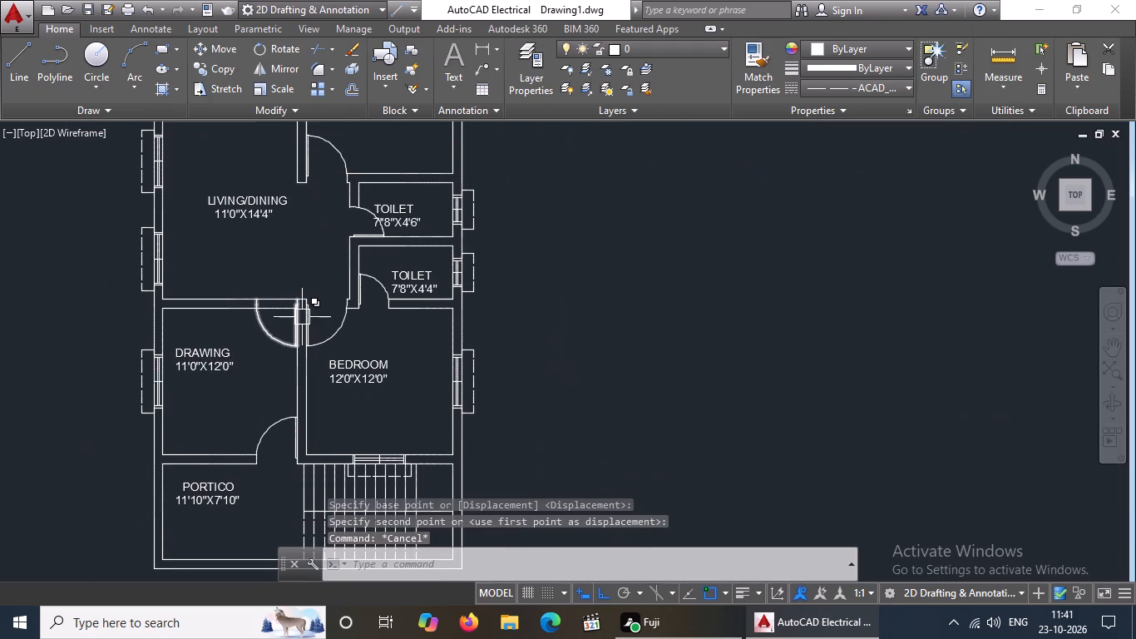
pyautogui.press('Escape')
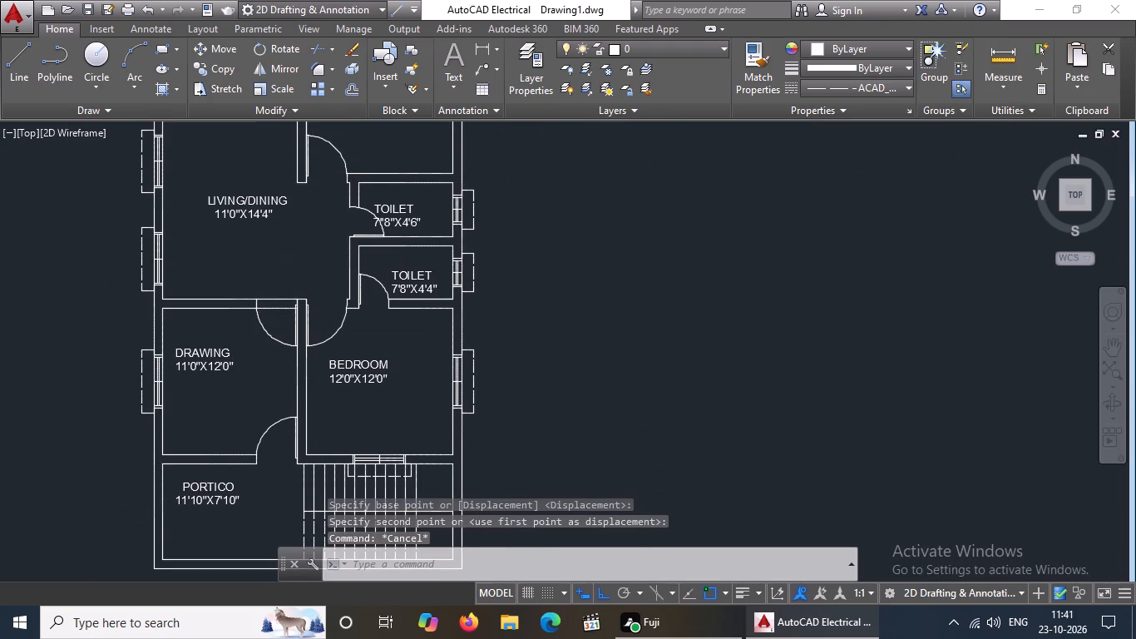
# Trim the wall lines across the new door opening between the Drawing and Living/Dining rooms, including the overhang at the jamb.
pyautogui.write('TR')
pyautogui.press('Return')
pyautogui.press('Return')
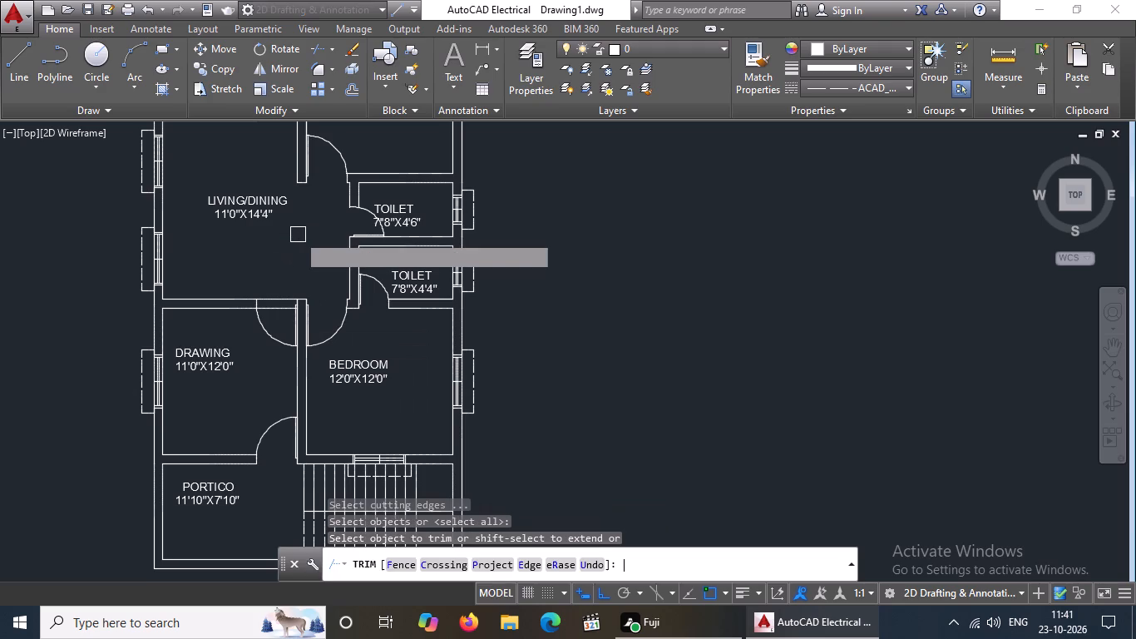
pyautogui.scroll(8, 289, 309)
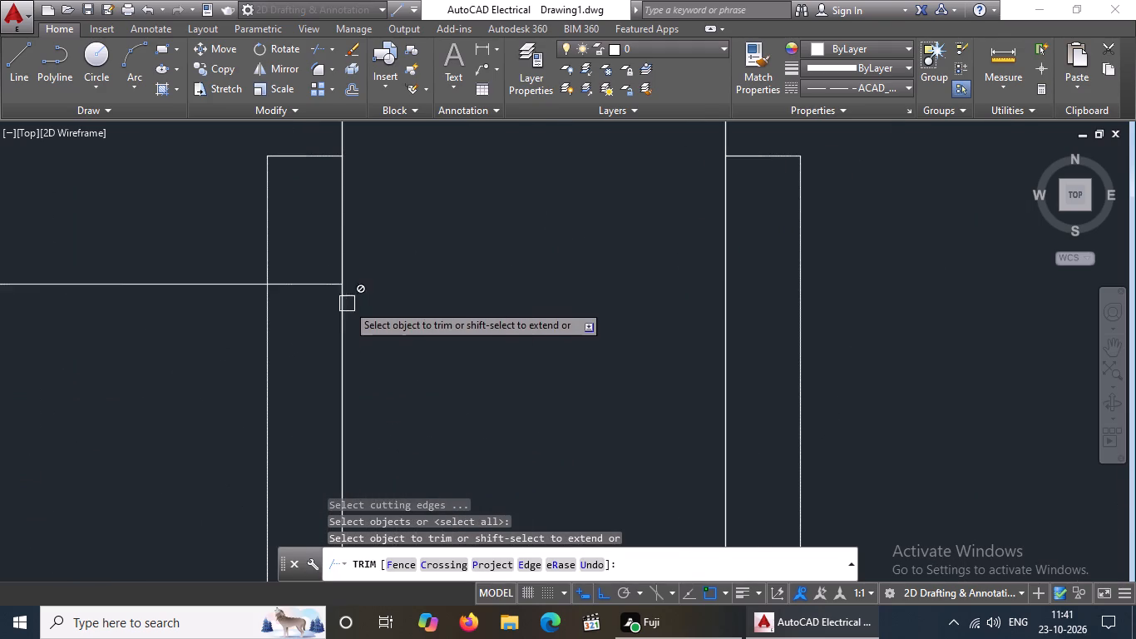
pyautogui.click(302, 283)
pyautogui.scroll(-4, 246, 281)
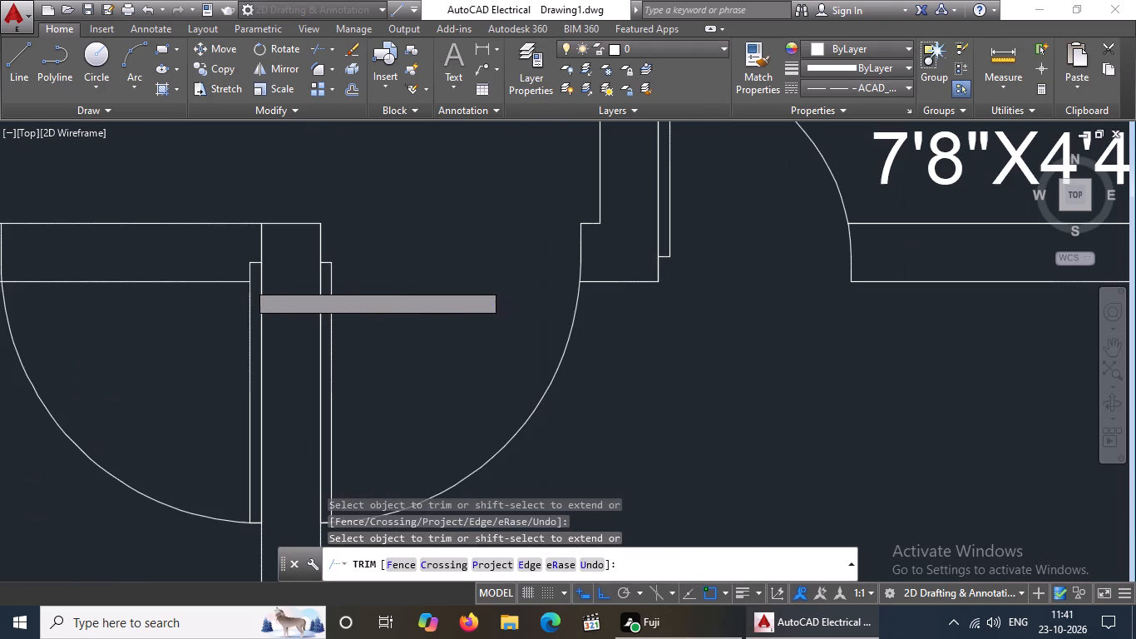
pyautogui.click(22, 285)
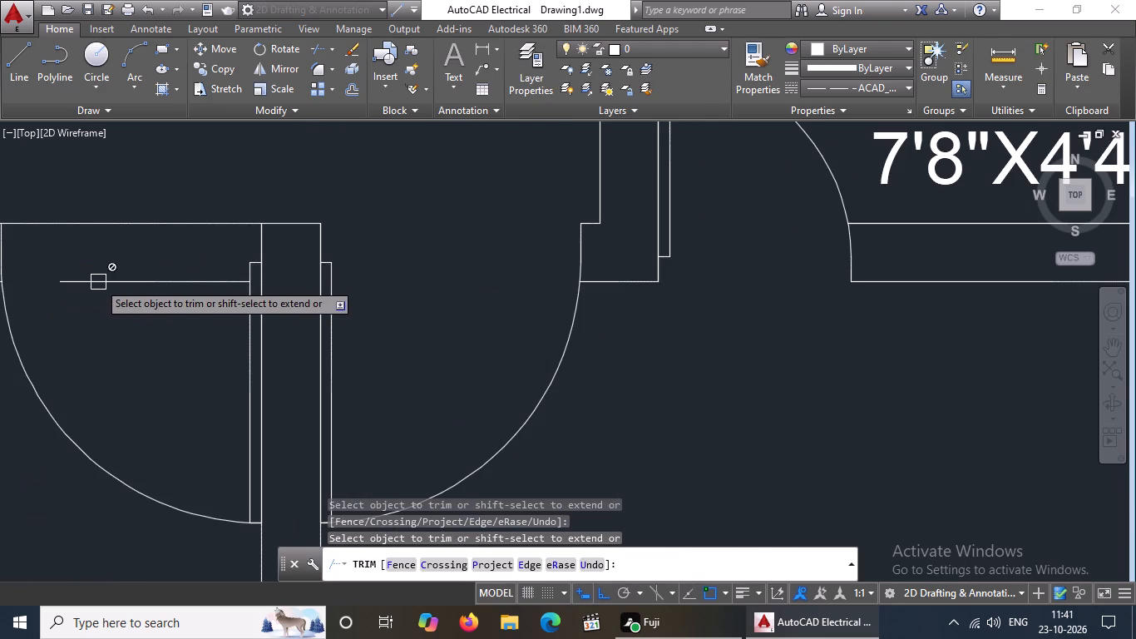
pyautogui.click(144, 221)
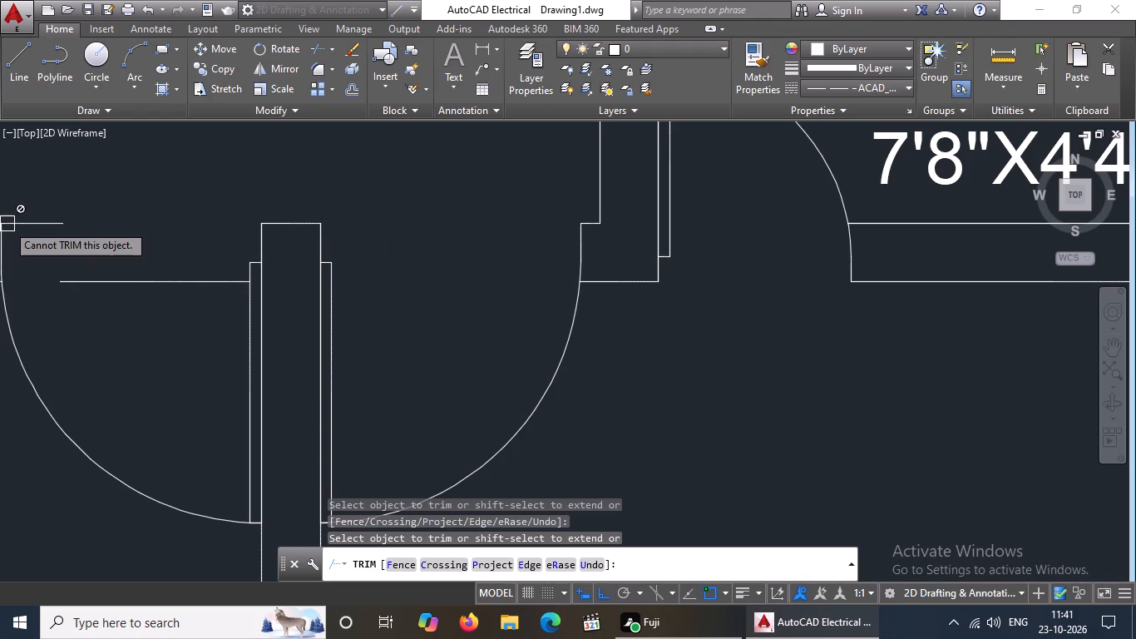
pyautogui.click(19, 225)
pyautogui.scroll(3, 7, 227)
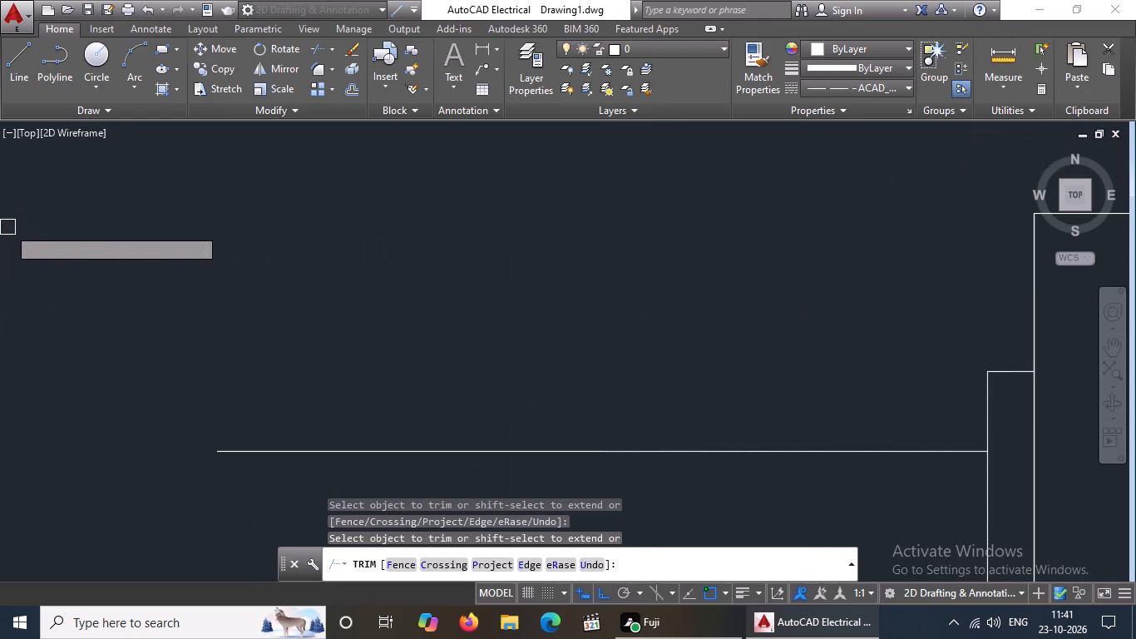
pyautogui.scroll(-3, 34, 225)
pyautogui.moveTo(103, 241); pyautogui.dragTo(187, 270, button='middle')
pyautogui.scroll(3, 102, 255)
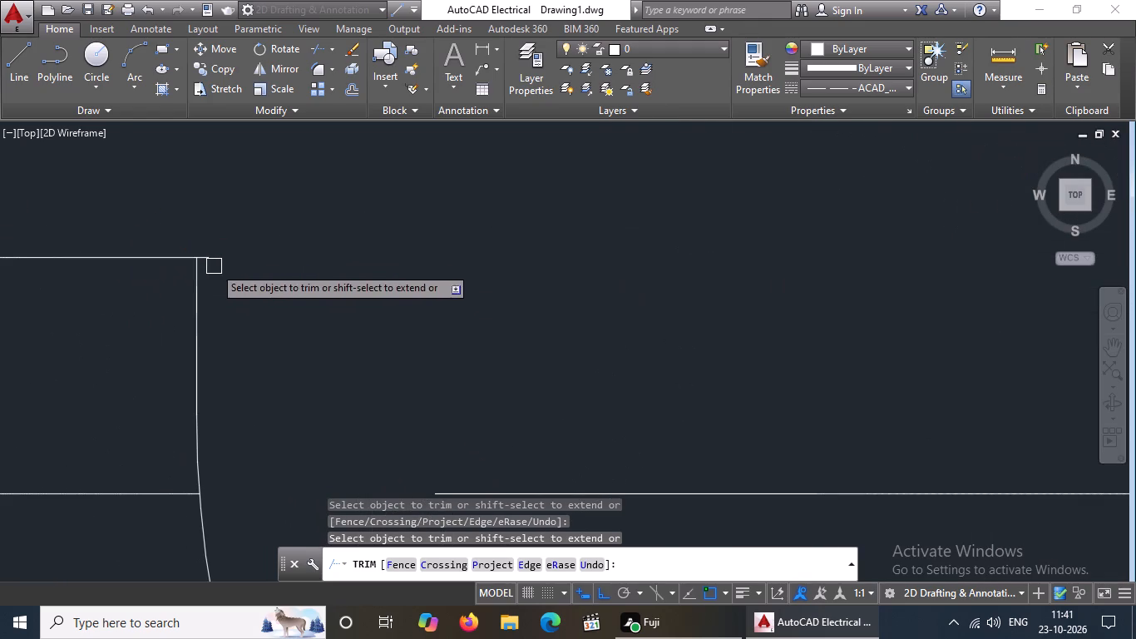
pyautogui.moveTo(211, 258); pyautogui.dragTo(222, 266)
pyautogui.scroll(-4, 300, 279)
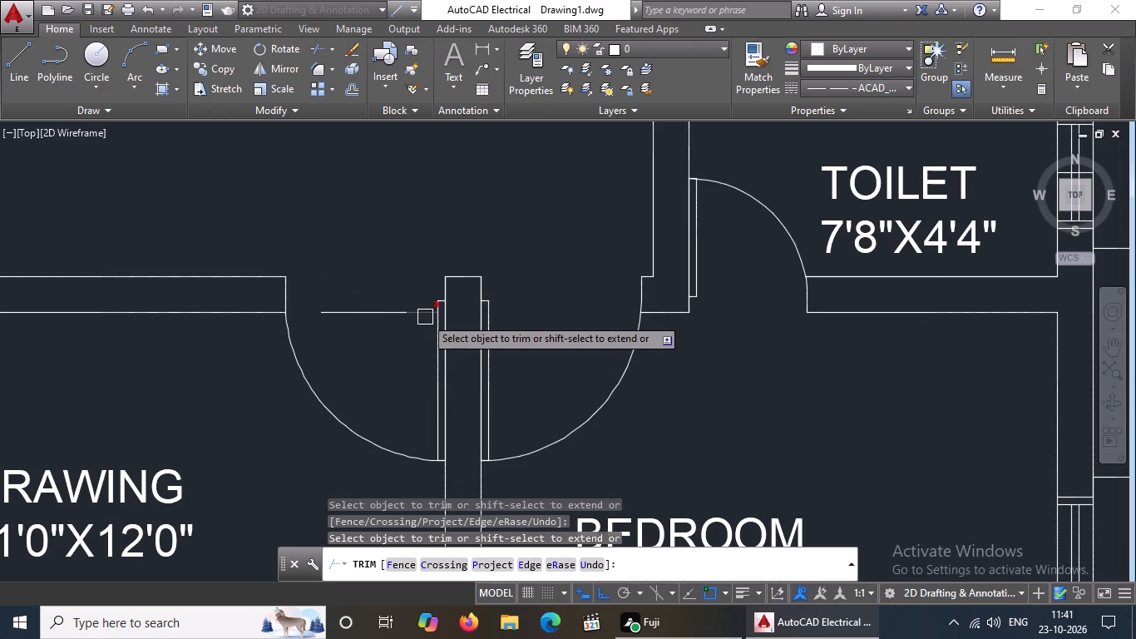
pyautogui.click(425, 317)
pyautogui.press('Escape')
# Erase the leftover wall line segment inside the new Drawing room door opening.
pyautogui.click(374, 312)
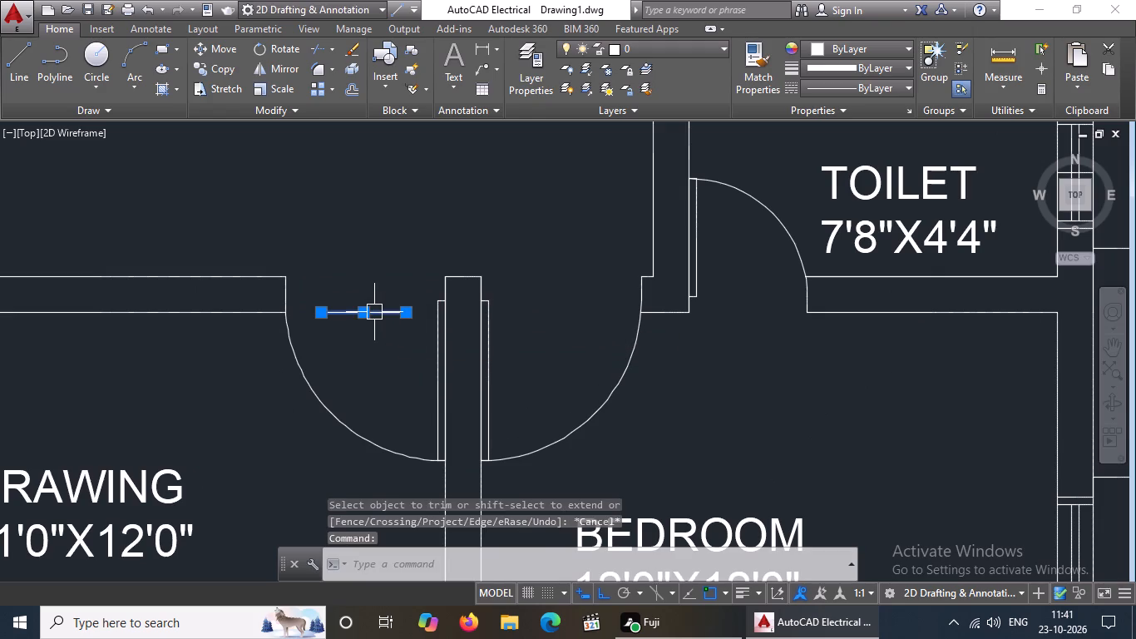
pyautogui.press('Delete')
# Copy the entire floor plan about 35'-2" horizontally to the east of the original.
pyautogui.scroll(-4, 422, 305)
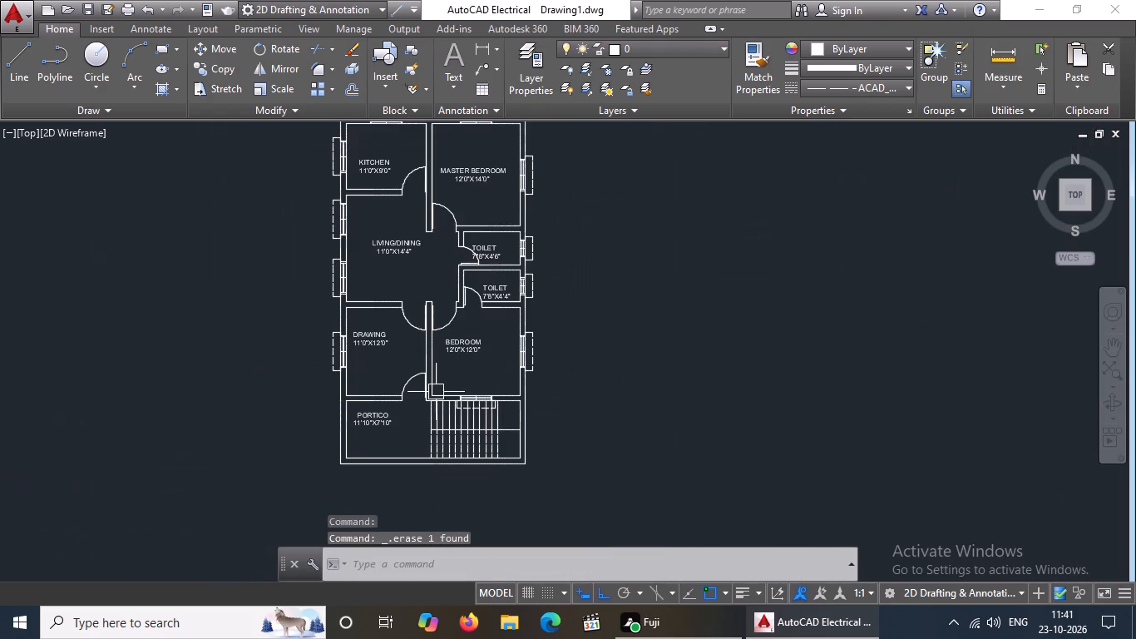
pyautogui.moveTo(398, 430); pyautogui.dragTo(349, 380, button='middle')
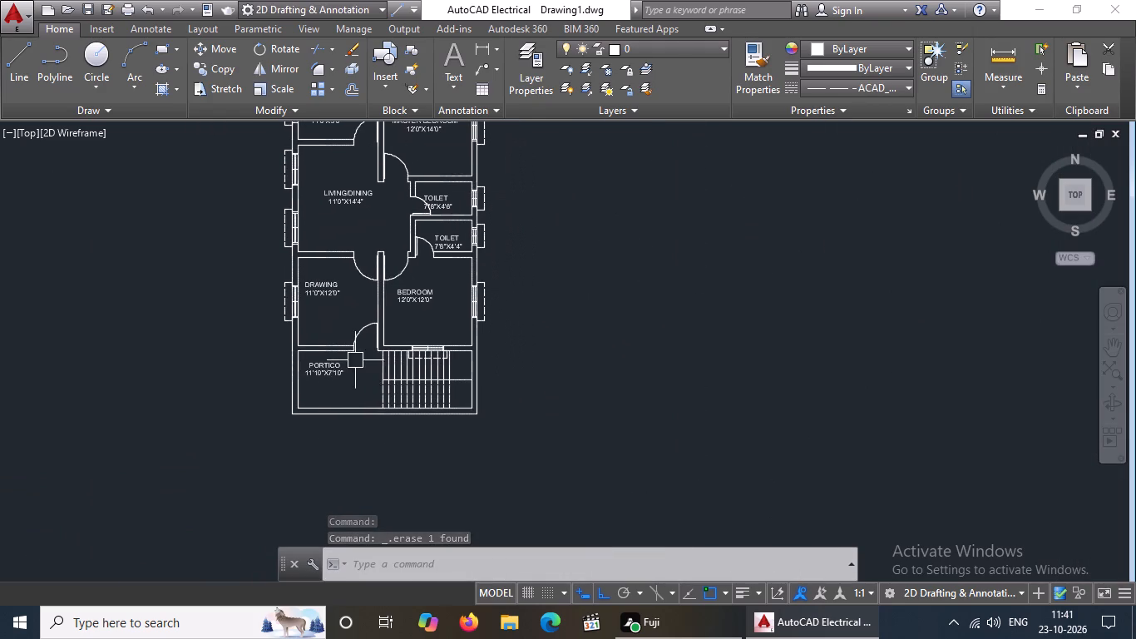
pyautogui.moveTo(386, 317); pyautogui.dragTo(369, 412, button='middle')
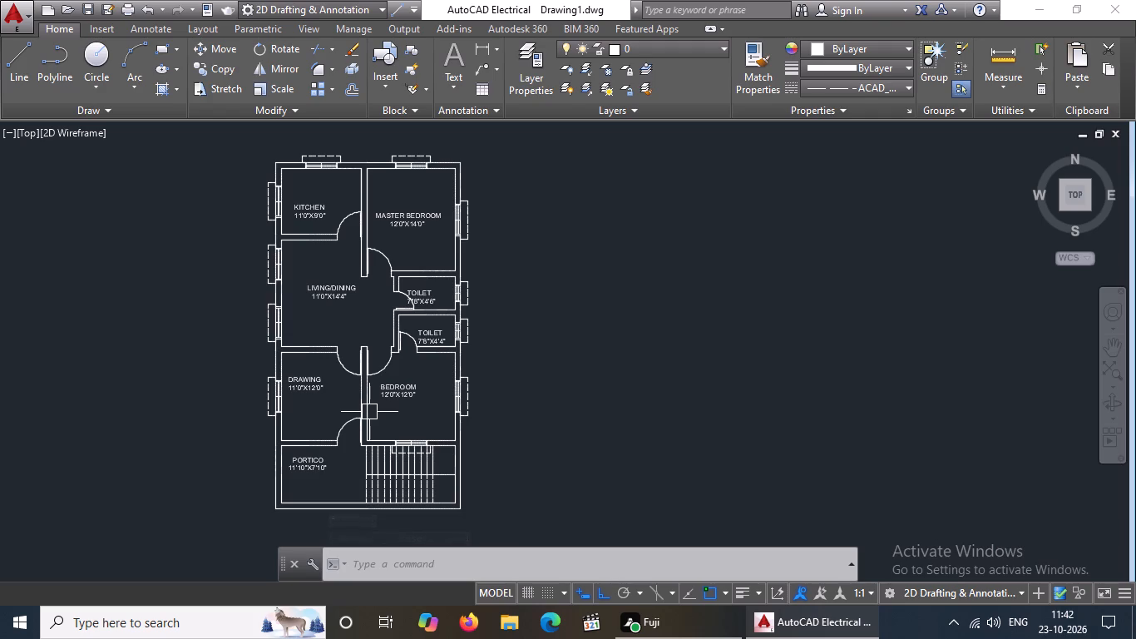
pyautogui.middleClick(358, 334)
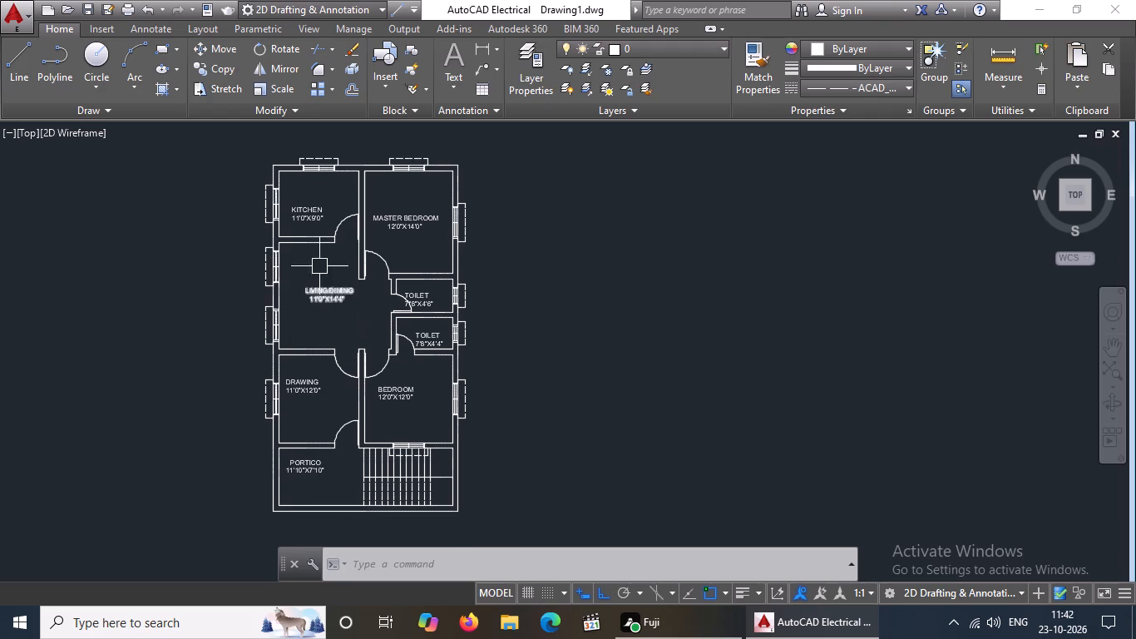
pyautogui.click(214, 130)
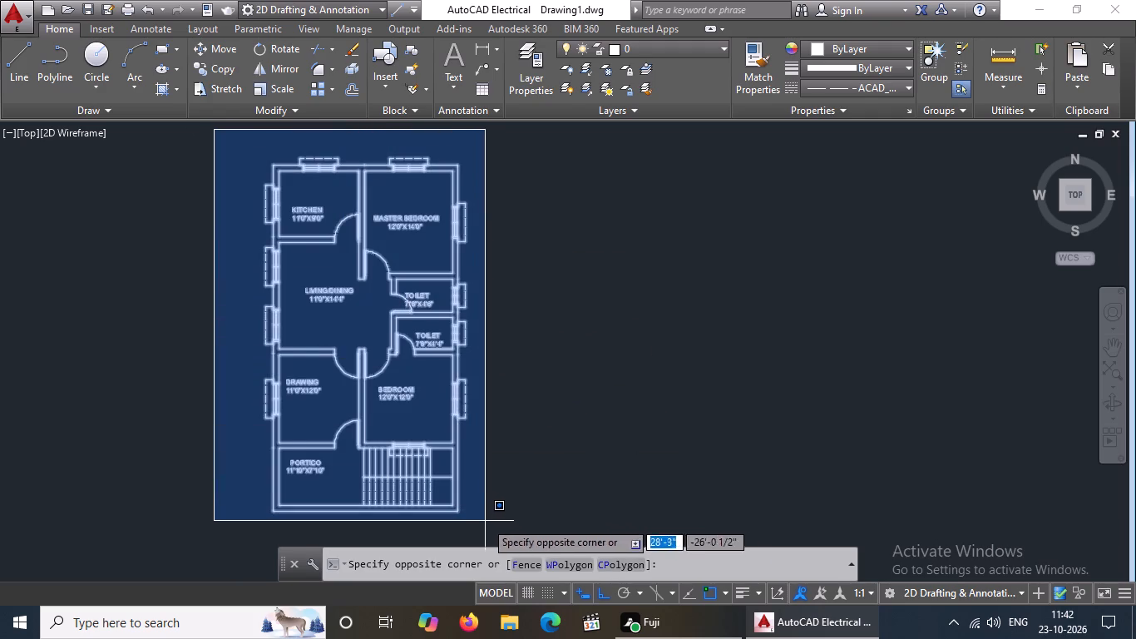
pyautogui.click(490, 524)
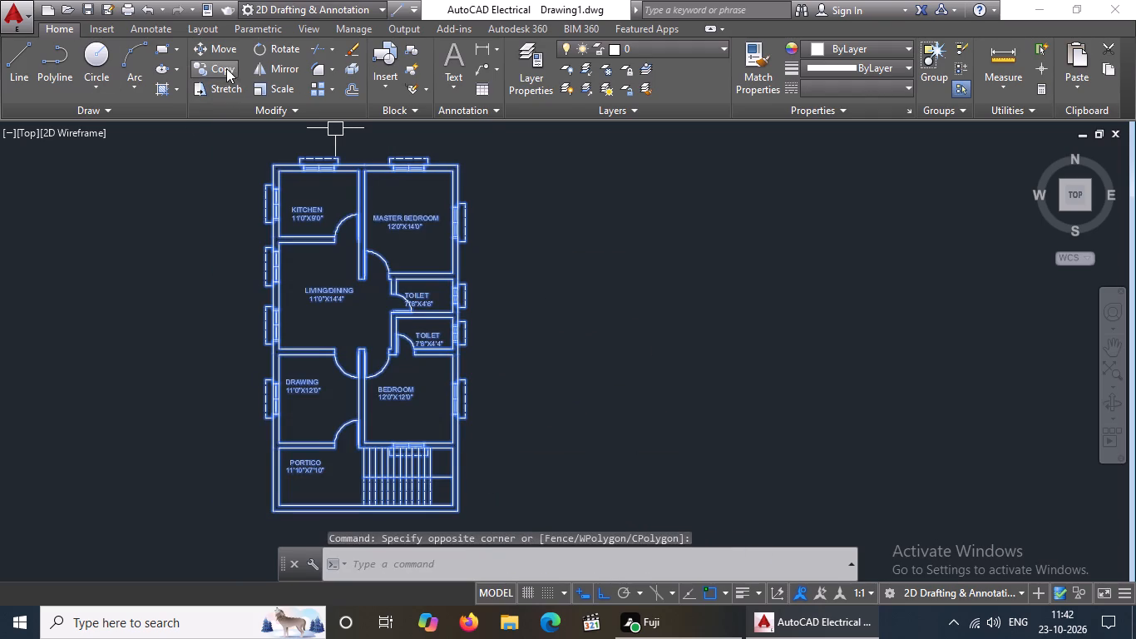
pyautogui.click(220, 71)
pyautogui.click(352, 318)
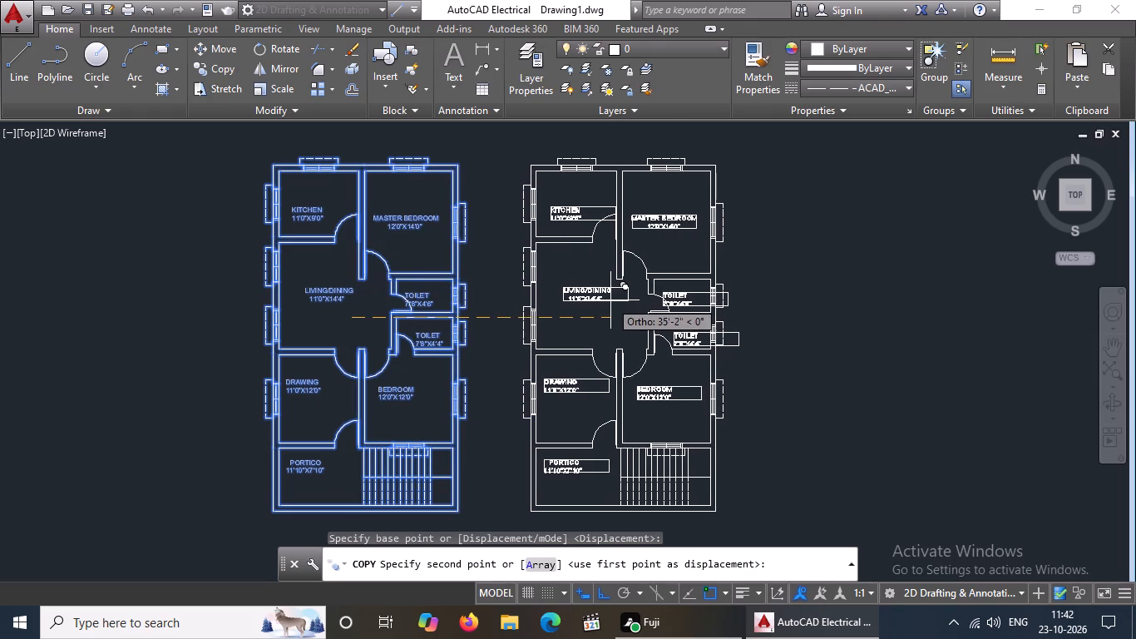
pyautogui.click(610, 300)
pyautogui.press('Escape')
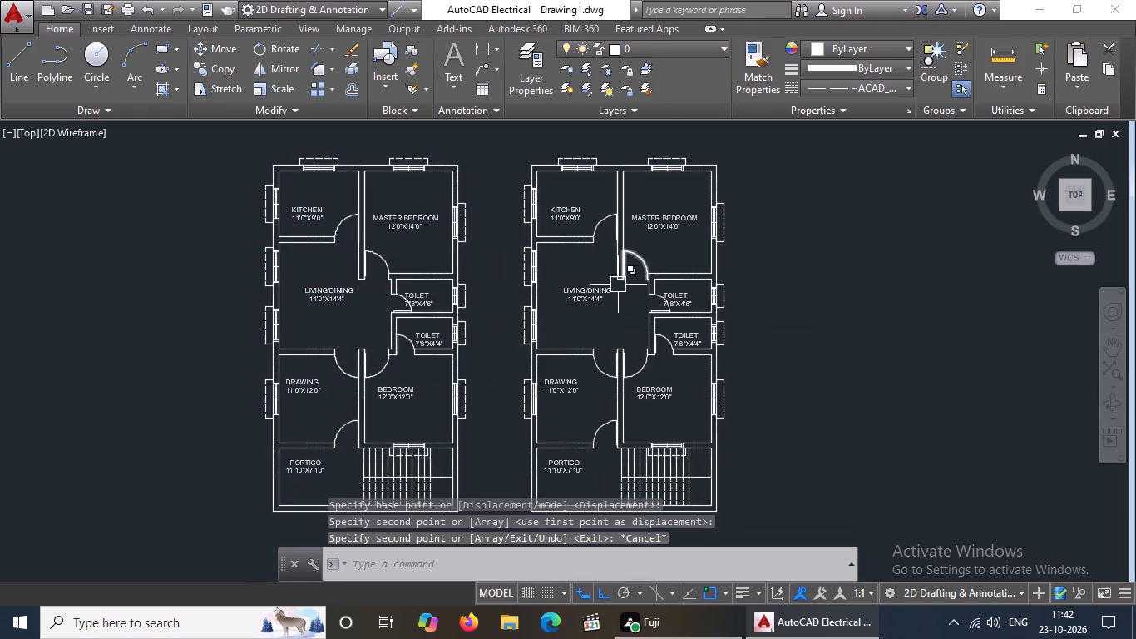
# Erase the two north windows, at the Kitchen and the Master Bedroom, from the copied floor plan.
pyautogui.moveTo(596, 277); pyautogui.dragTo(462, 304, button='middle')
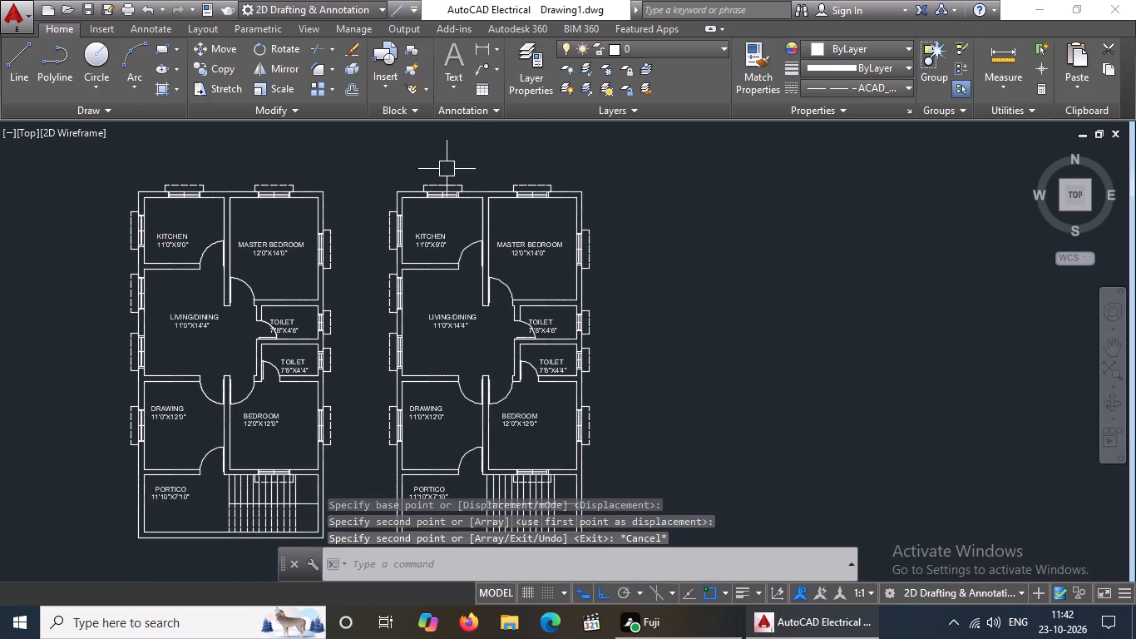
pyautogui.click(419, 167)
pyautogui.scroll(3, 419, 167)
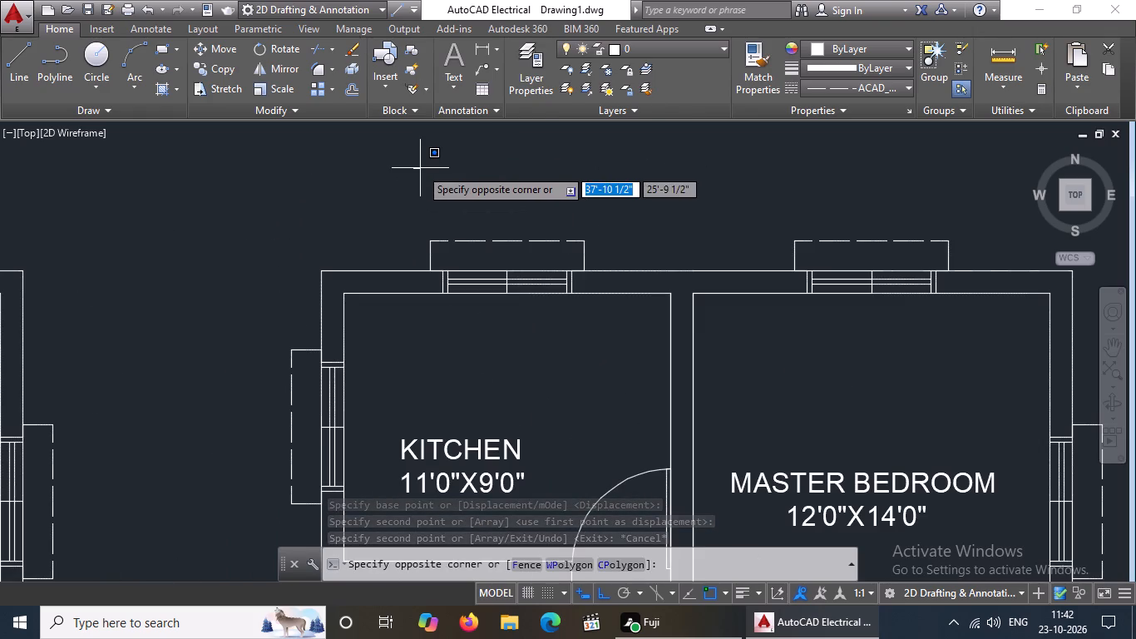
pyautogui.click(618, 319)
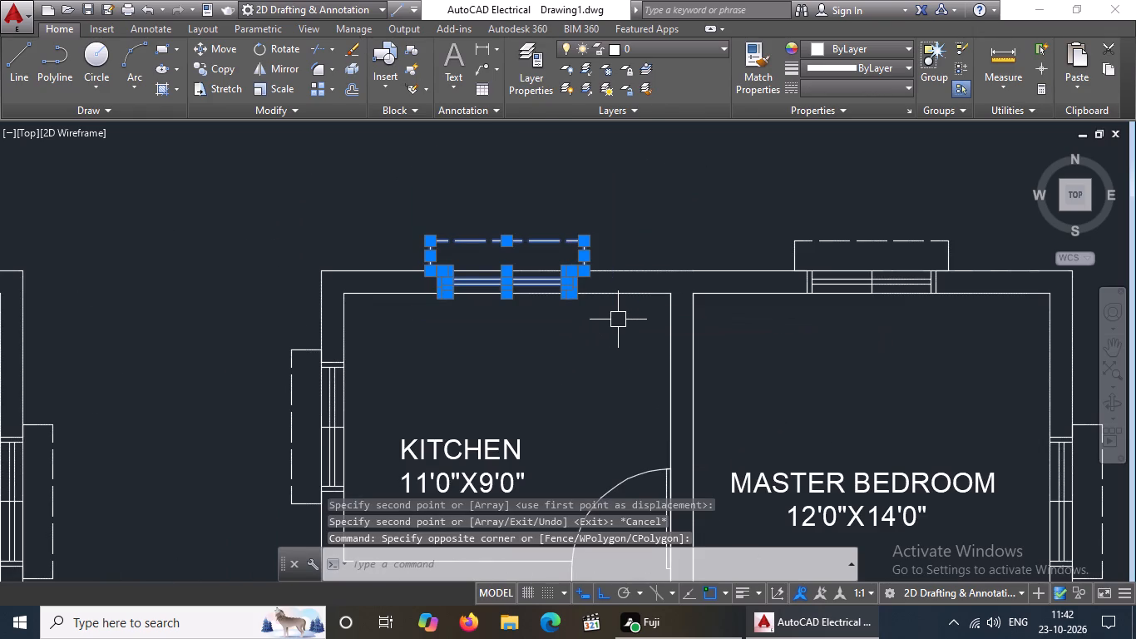
pyautogui.press('Delete')
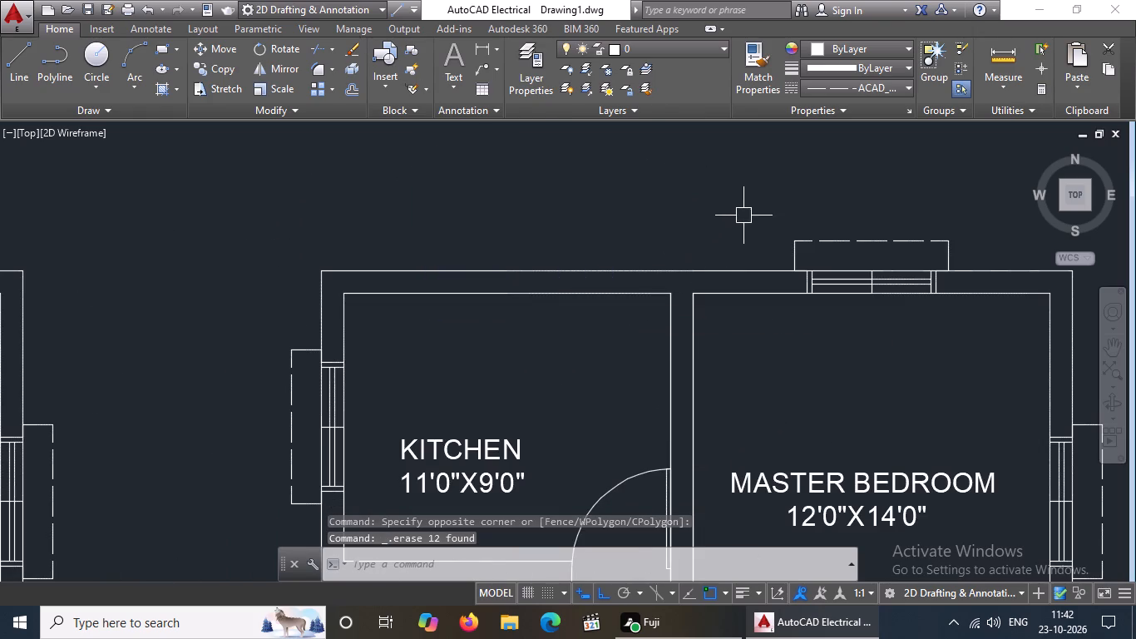
pyautogui.moveTo(743, 215); pyautogui.dragTo(753, 224)
pyautogui.click(966, 331)
pyautogui.press('Delete')
pyautogui.scroll(-2, 871, 305)
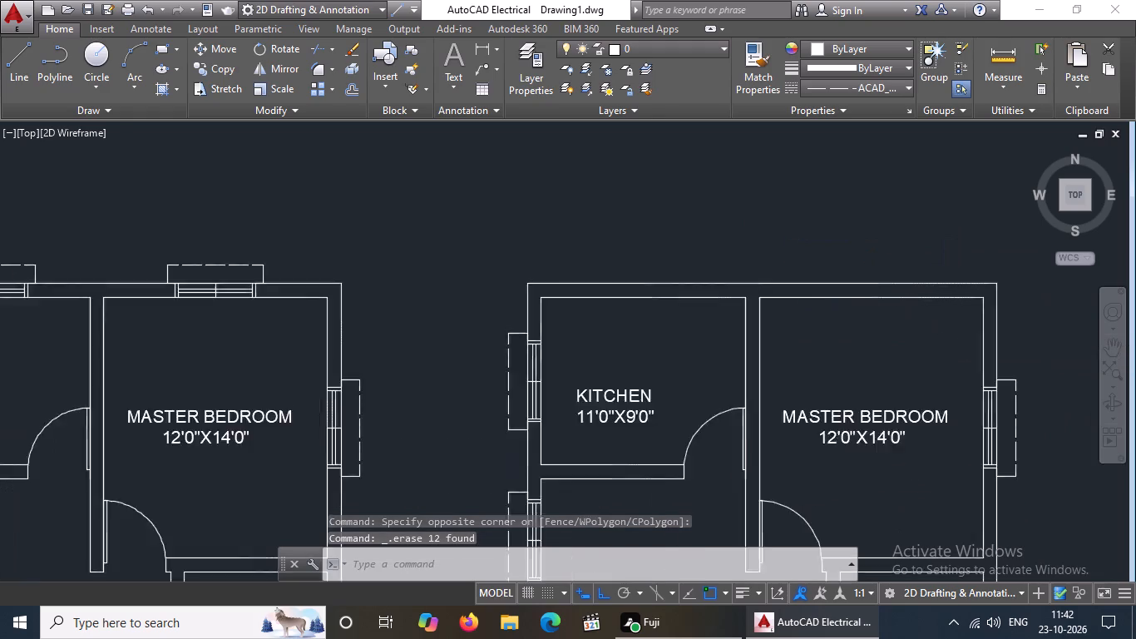
# Erase the KITCHEN and MASTER BEDROOM room labels from the copied plan.
pyautogui.scroll(-2, 871, 305)
pyautogui.scroll(3, 822, 329)
pyautogui.click(784, 333)
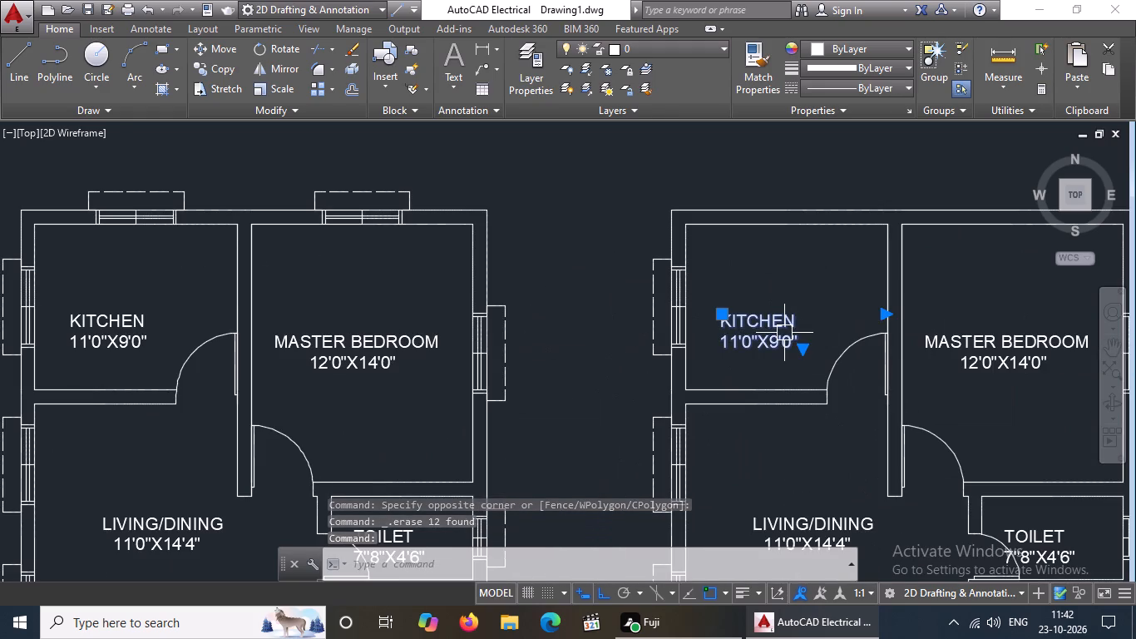
pyautogui.press('Delete')
pyautogui.moveTo(1020, 339); pyautogui.dragTo(1016, 355)
pyautogui.press('Delete')
# Erase the Kitchen's west window and the Master Bedroom's east window from the copied plan.
pyautogui.scroll(-2, 900, 334)
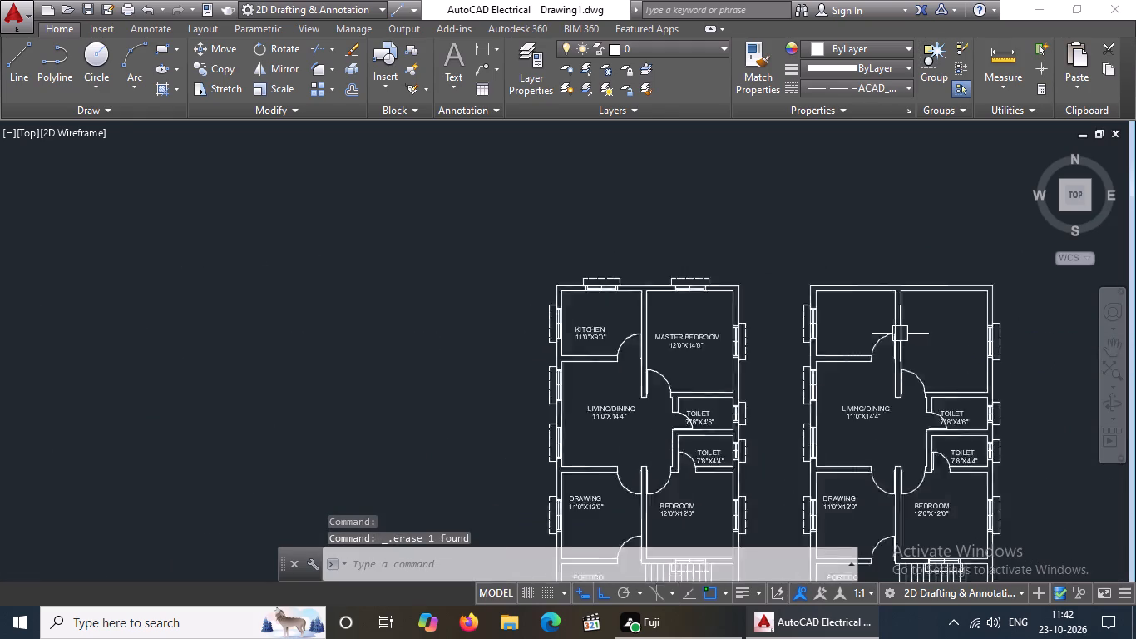
pyautogui.scroll(-2, 900, 334)
pyautogui.scroll(4, 932, 336)
pyautogui.moveTo(388, 234); pyautogui.dragTo(481, 290)
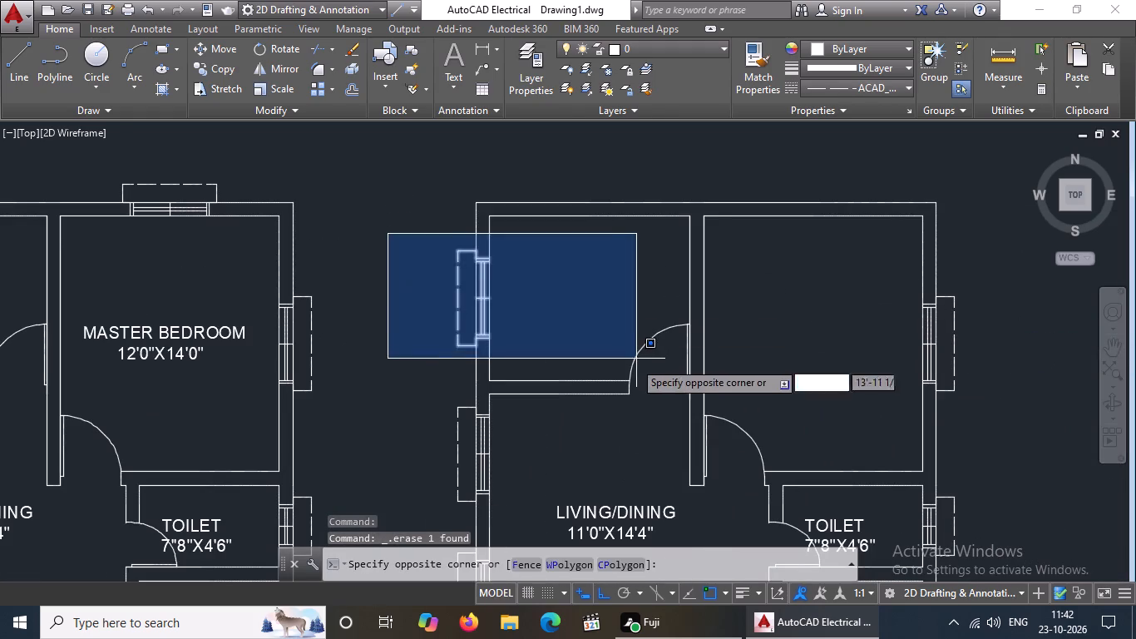
pyautogui.click(611, 373)
pyautogui.press('Delete')
pyautogui.moveTo(857, 274); pyautogui.dragTo(885, 287)
pyautogui.click(1008, 416)
pyautogui.press('Delete')
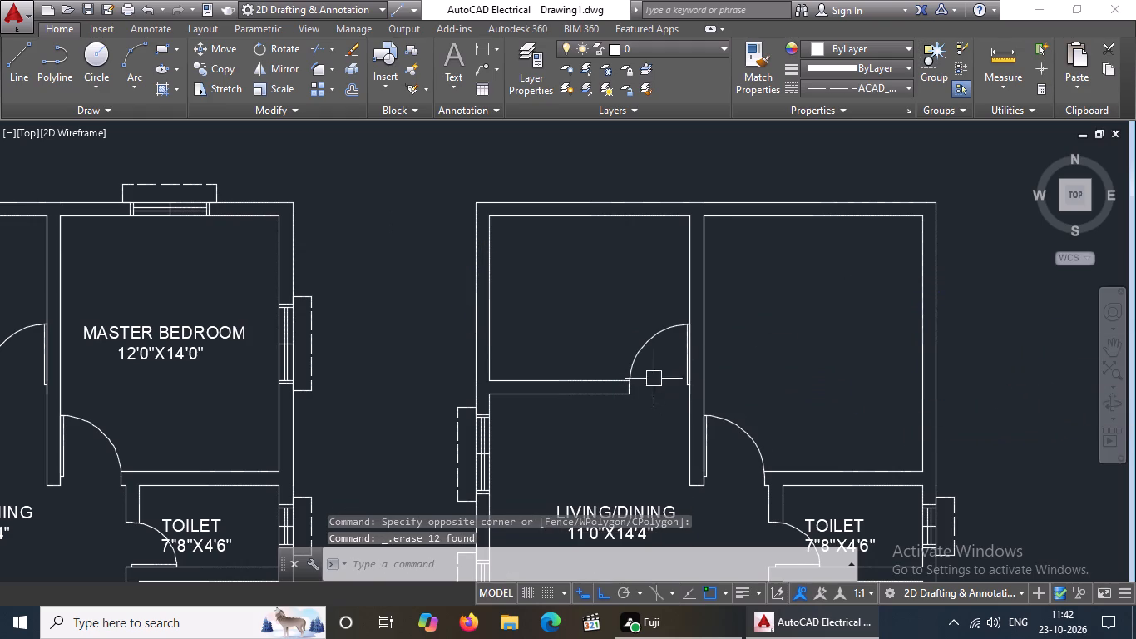
# Erase the Kitchen door and the Master Bedroom door from the copied plan.
pyautogui.click(646, 347)
pyautogui.press('Delete')
pyautogui.click(759, 446)
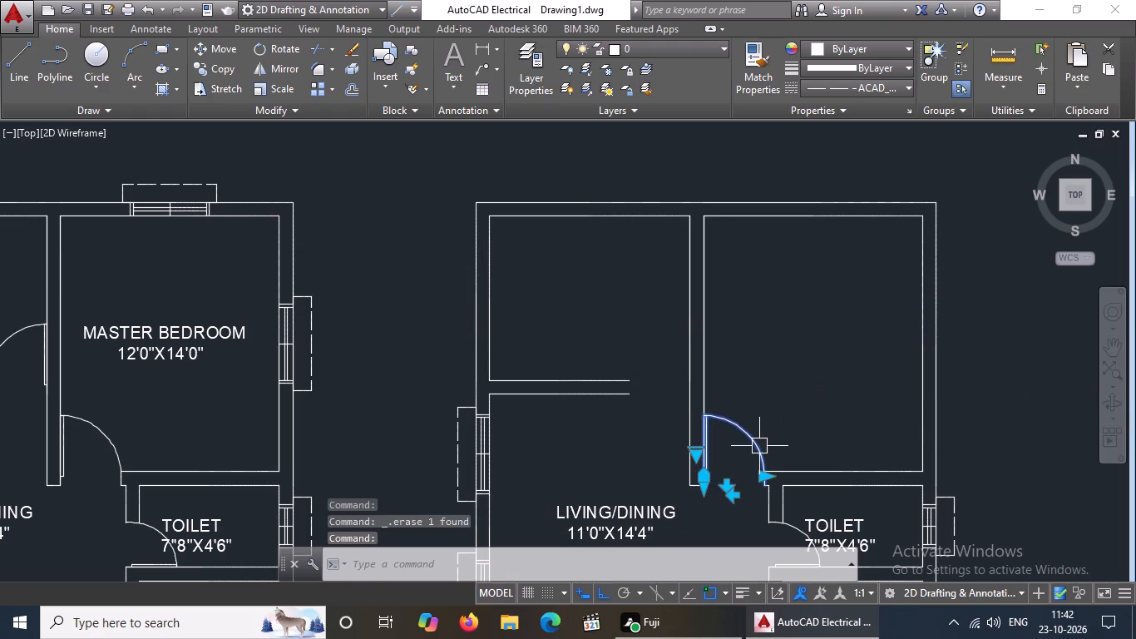
pyautogui.press('Delete')
pyautogui.press('Escape')
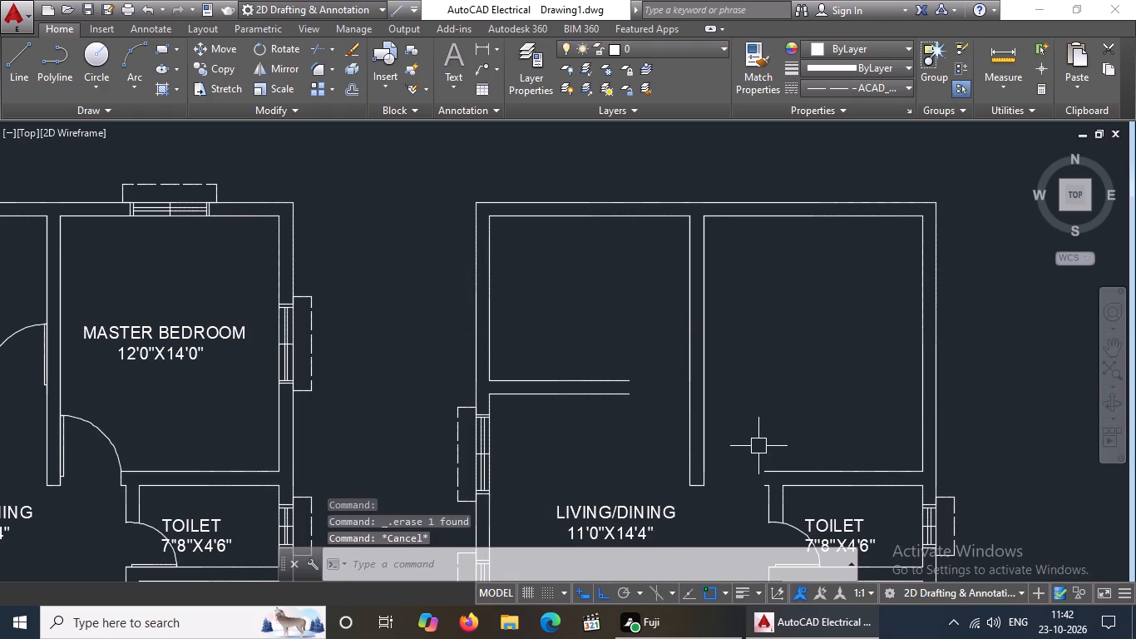
# Extend the wall lines across the former Kitchen and Master Bedroom door openings in the copied plan to close both gaps.
pyautogui.write('EX')
pyautogui.press('Return')
pyautogui.press('Return')
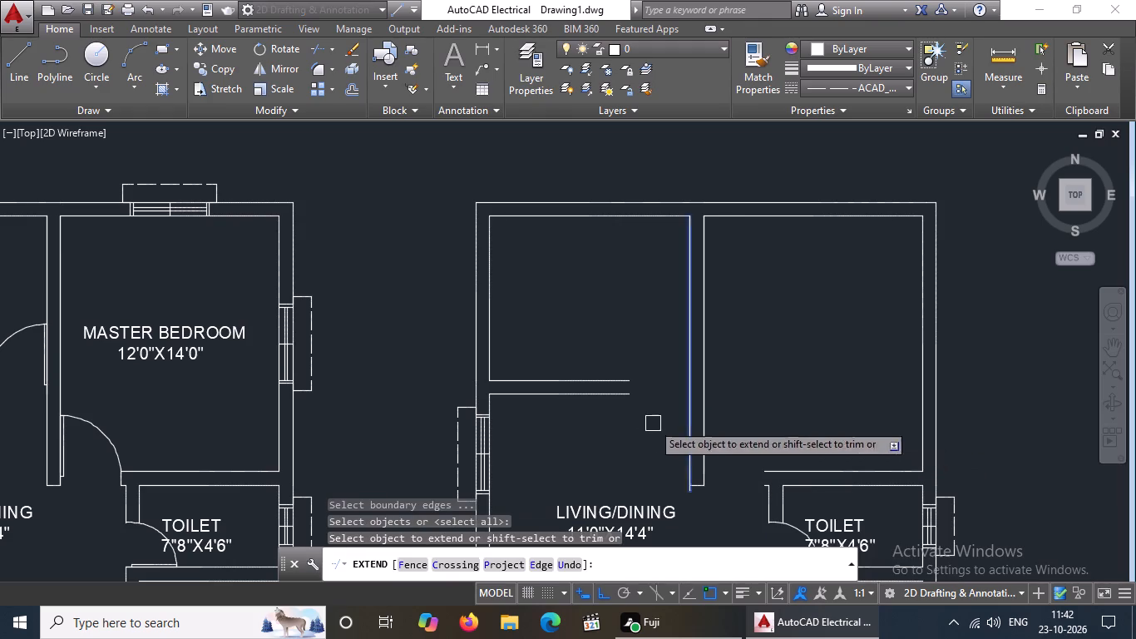
pyautogui.click(604, 377)
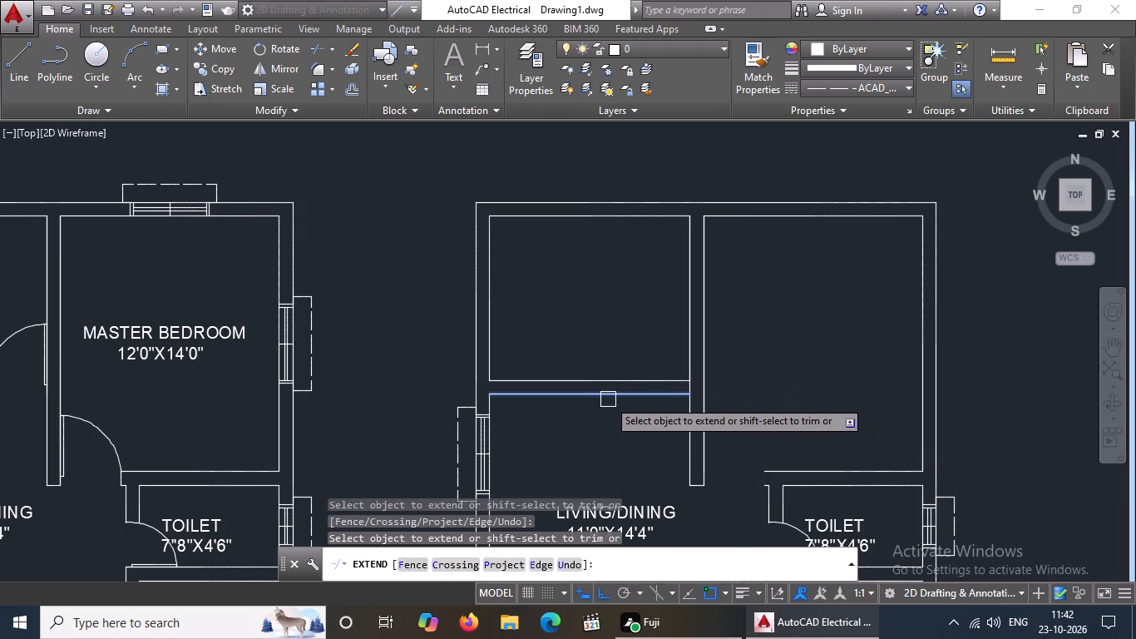
pyautogui.click(608, 397)
pyautogui.click(781, 473)
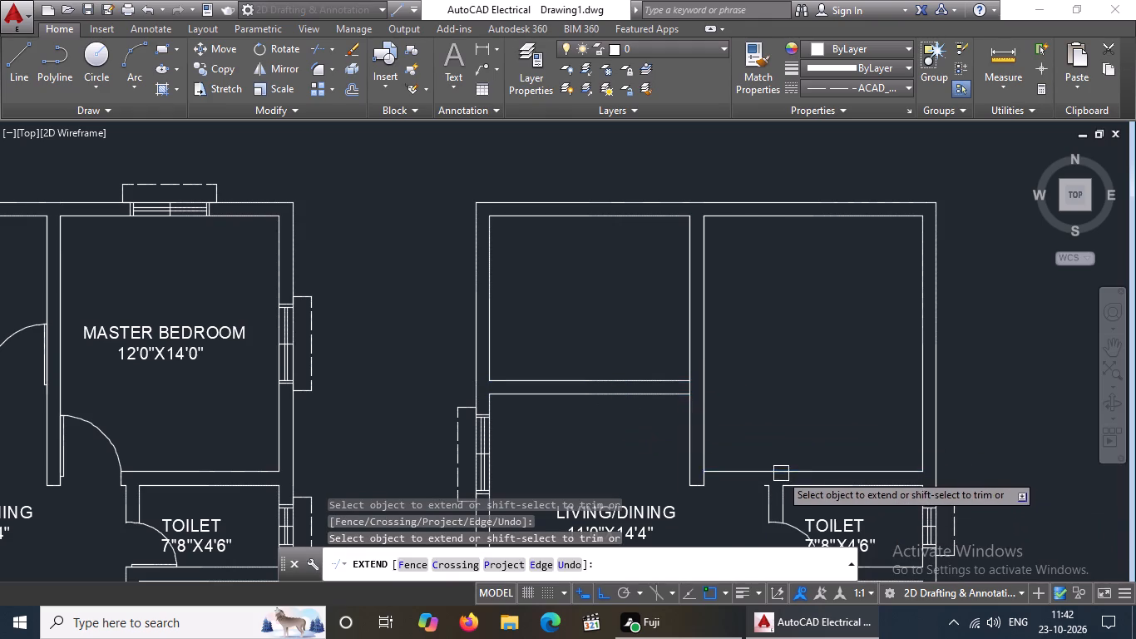
pyautogui.scroll(2, 767, 481)
pyautogui.click(753, 495)
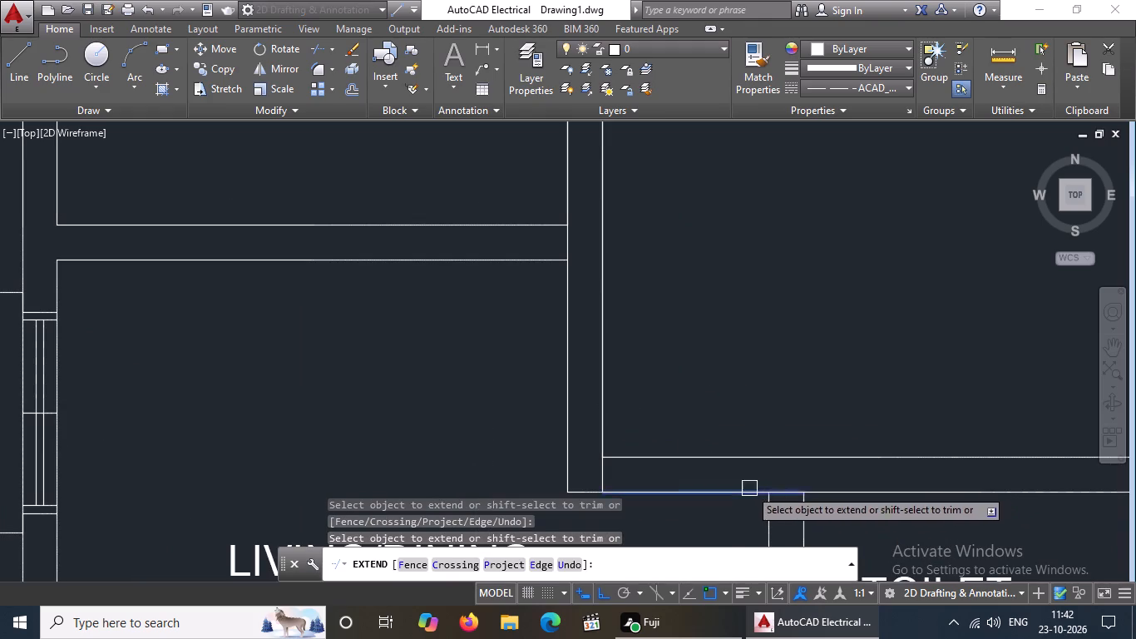
pyautogui.scroll(-4, 753, 443)
pyautogui.press('Escape')
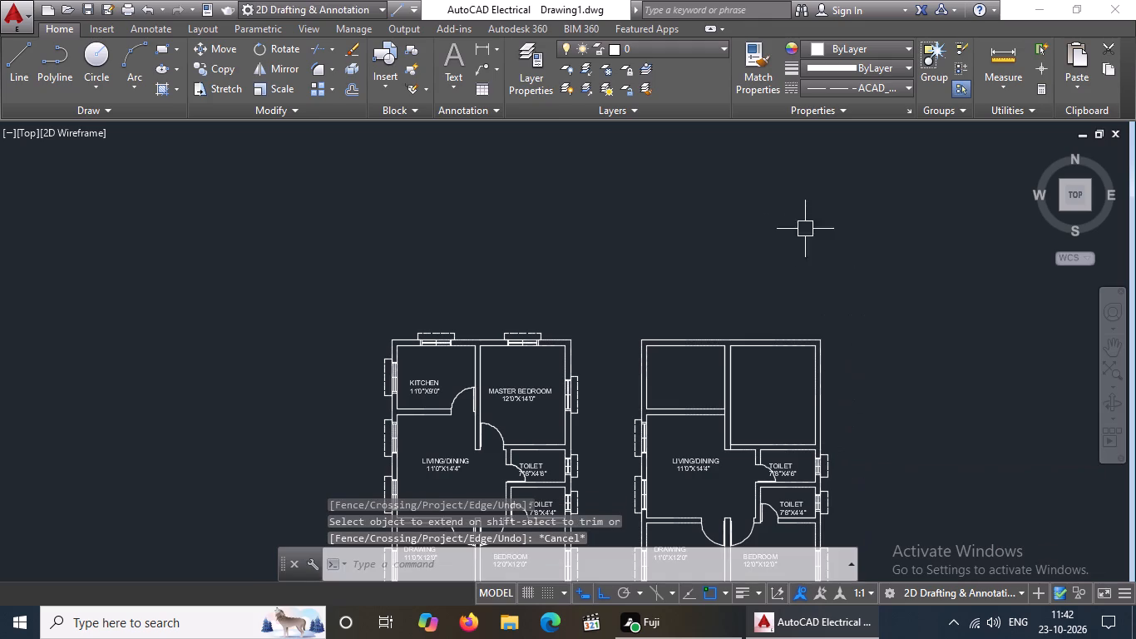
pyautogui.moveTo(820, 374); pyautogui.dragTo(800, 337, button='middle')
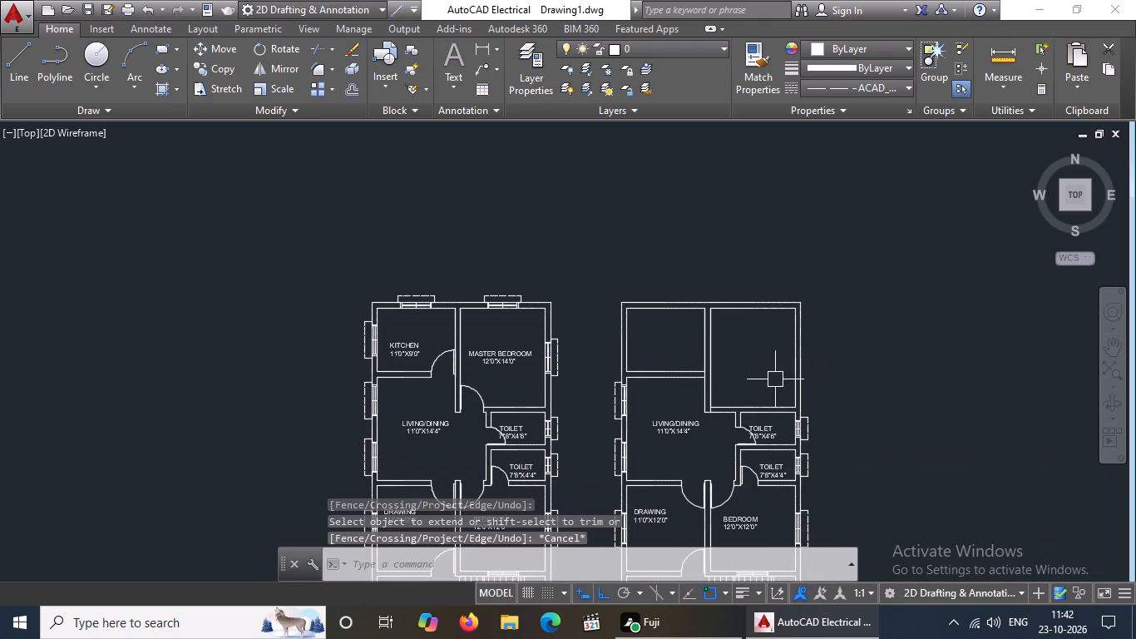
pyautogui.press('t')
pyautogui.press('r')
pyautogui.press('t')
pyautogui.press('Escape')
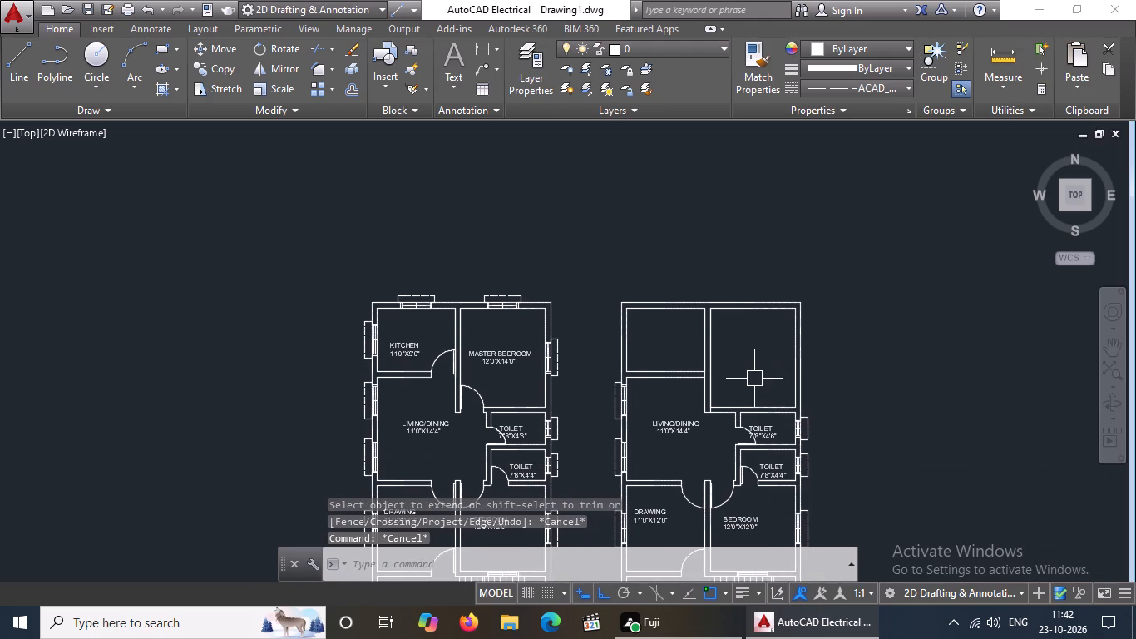
# Trim the partition line segments crossing the two closed wall junctions, at the Kitchen's south wall and the Master Bedroom's southwest corner.
pyautogui.write('TR')
pyautogui.press('space')
pyautogui.press('space')
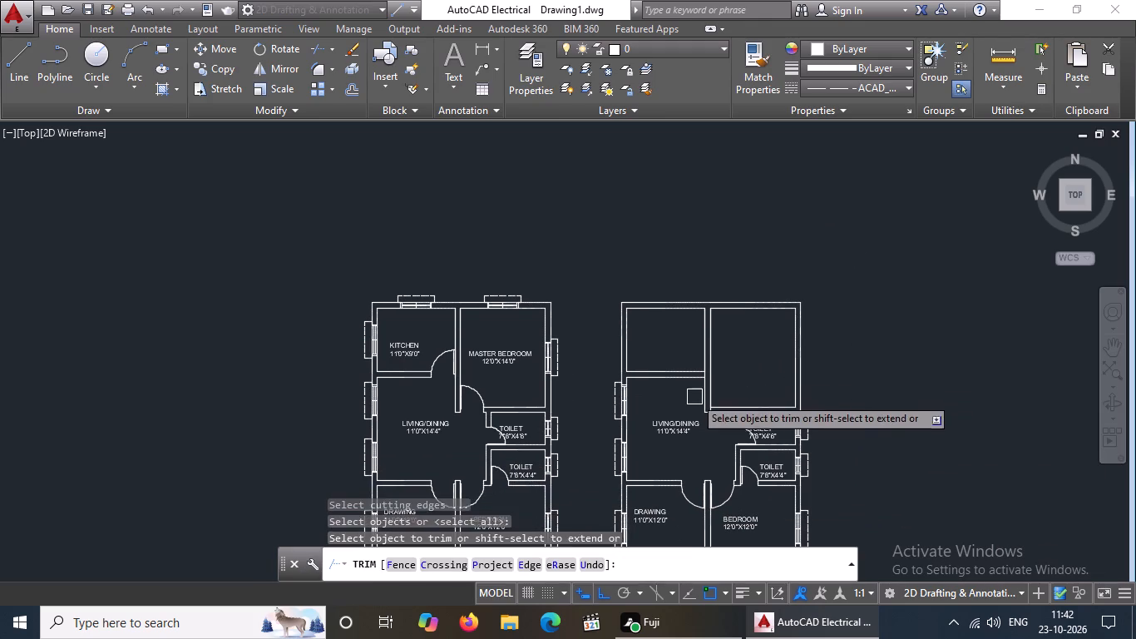
pyautogui.scroll(3, 694, 397)
pyautogui.scroll(3, 728, 316)
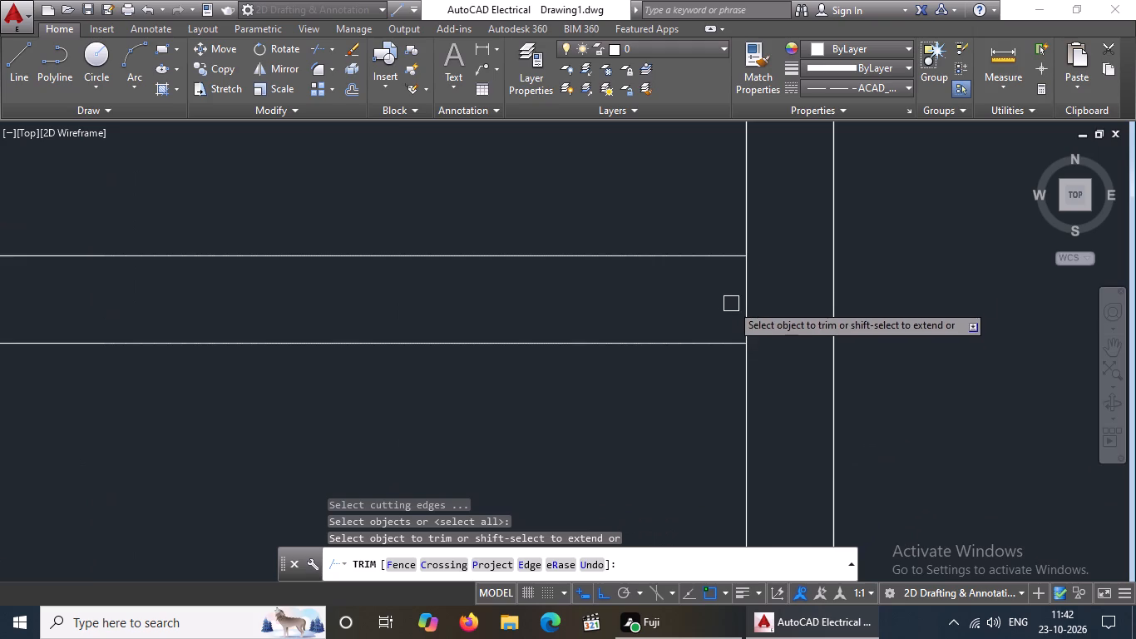
pyautogui.moveTo(750, 274); pyautogui.dragTo(750, 285)
pyautogui.scroll(-4, 752, 296)
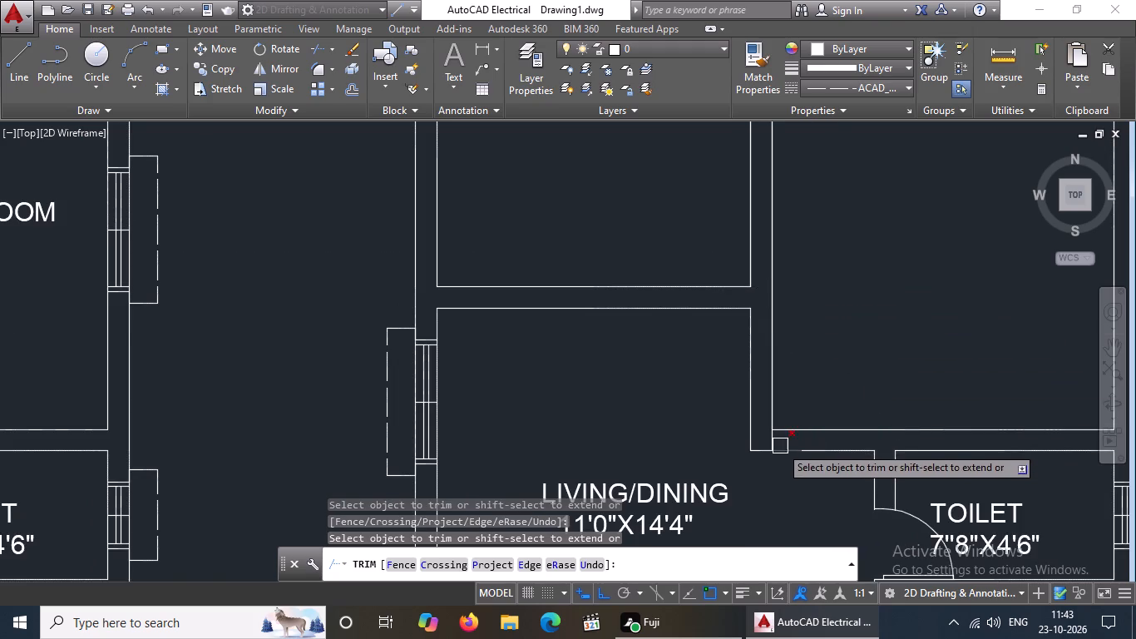
pyautogui.scroll(2, 780, 443)
pyautogui.click(756, 438)
pyautogui.scroll(-4, 763, 428)
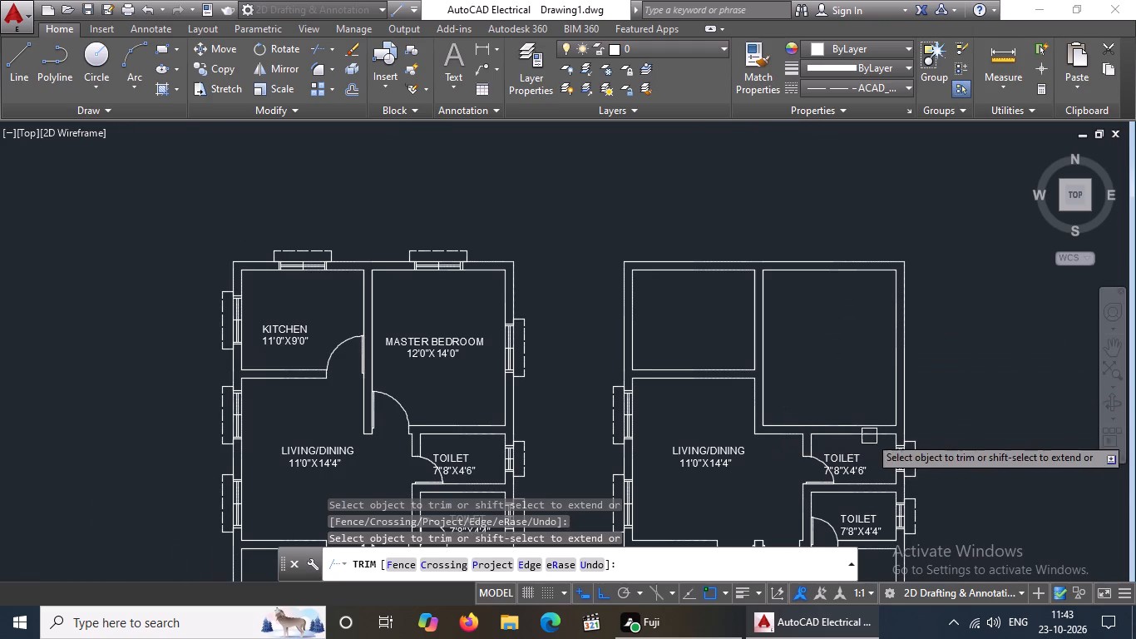
pyautogui.moveTo(841, 396); pyautogui.dragTo(607, 335, button='middle')
pyautogui.press('Escape')
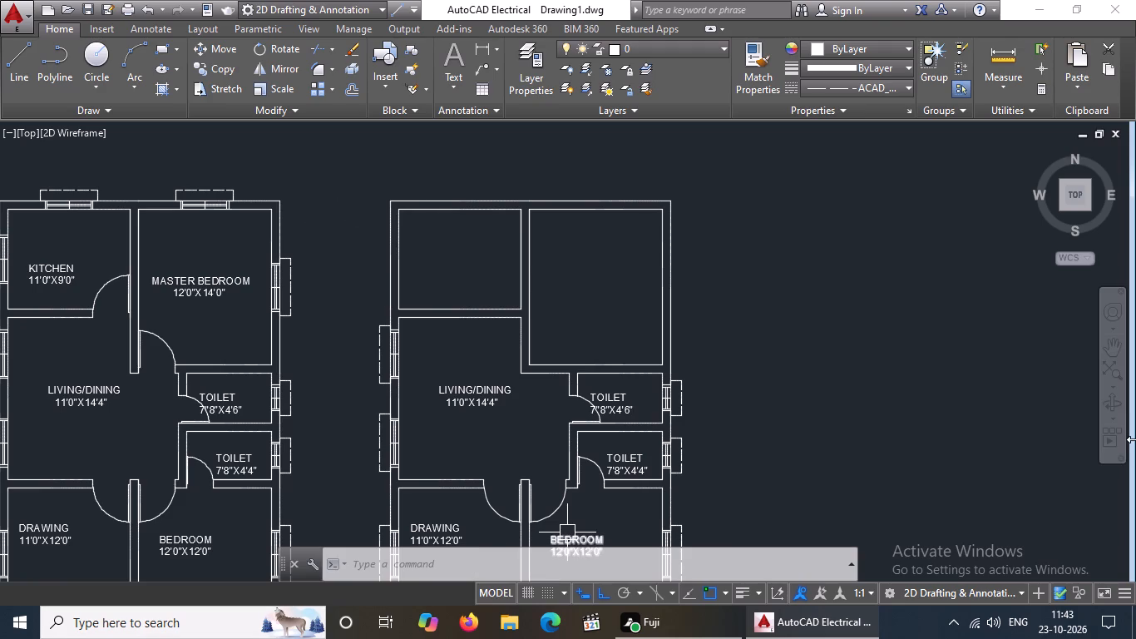
# Erase the LIVING/DINING label and that room's two west windows from the copied plan.
pyautogui.click(483, 398)
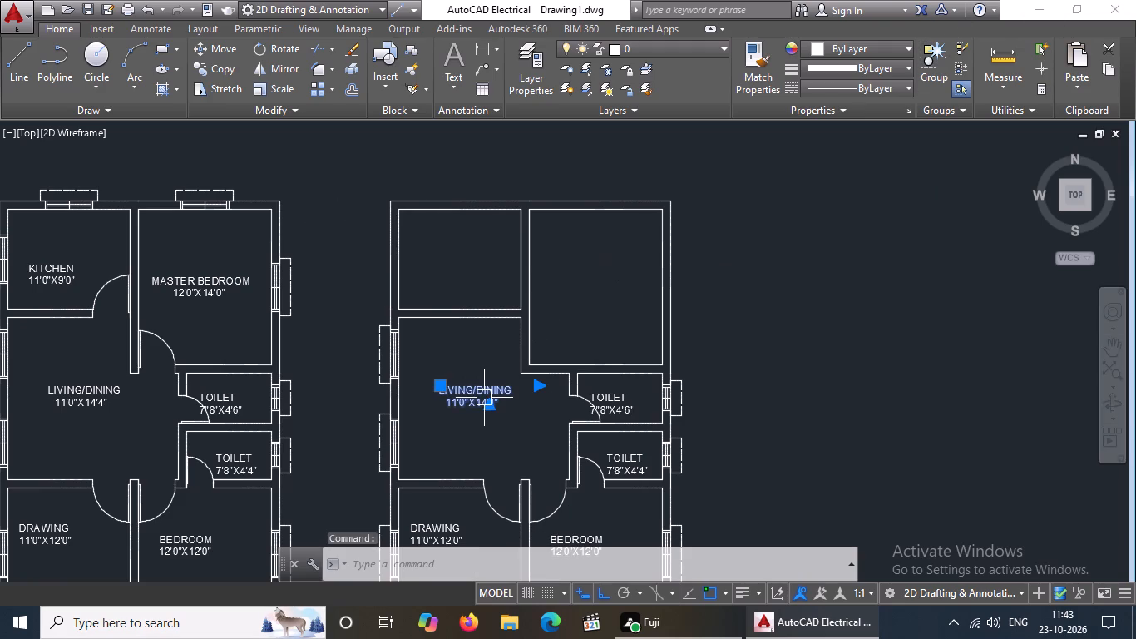
pyautogui.press('Delete')
pyautogui.scroll(2, 352, 334)
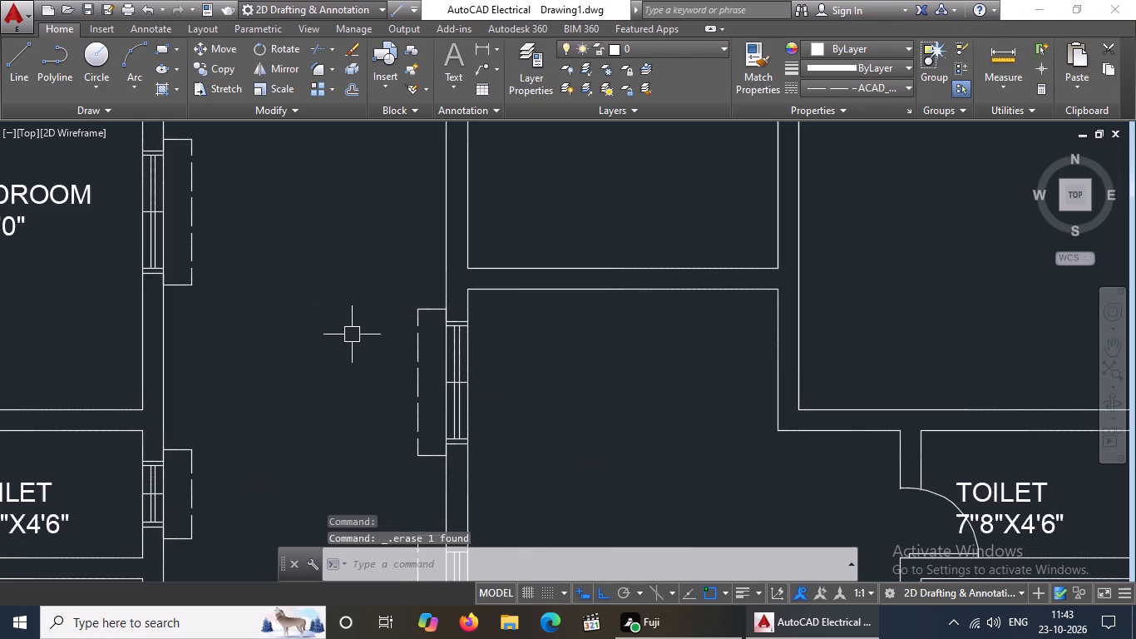
pyautogui.click(362, 297)
pyautogui.click(497, 486)
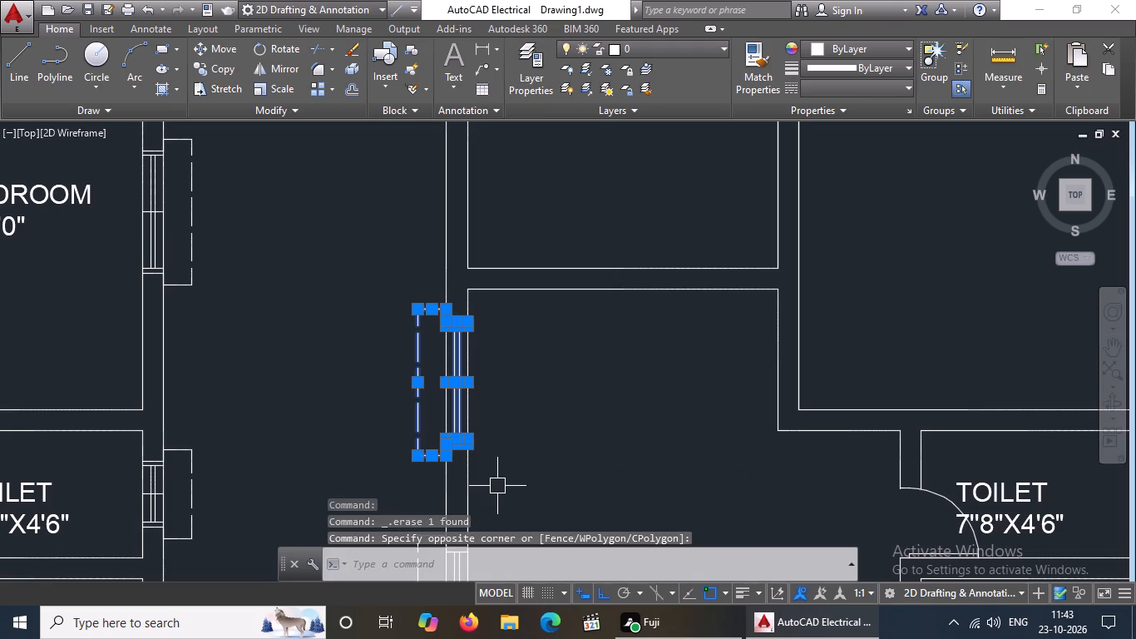
pyautogui.press('Delete')
pyautogui.scroll(-3, 526, 472)
pyautogui.moveTo(541, 498); pyautogui.dragTo(525, 424, button='middle')
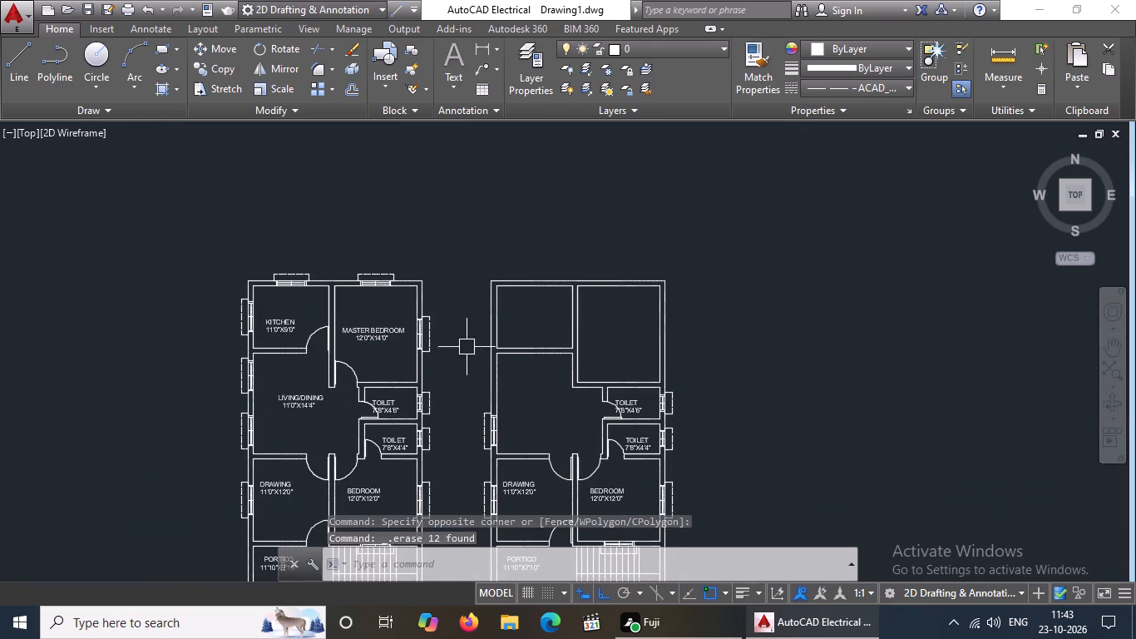
pyautogui.click(459, 396)
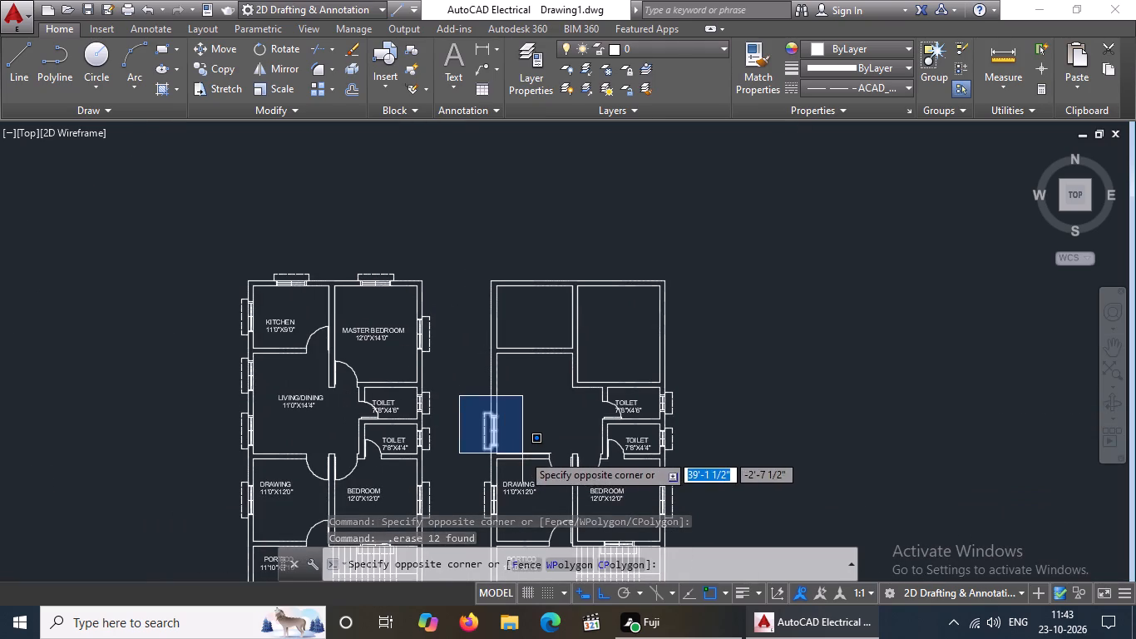
pyautogui.click(522, 453)
pyautogui.press('Delete')
# Erase the door of the northern toilet from the copied plan.
pyautogui.scroll(3, 628, 414)
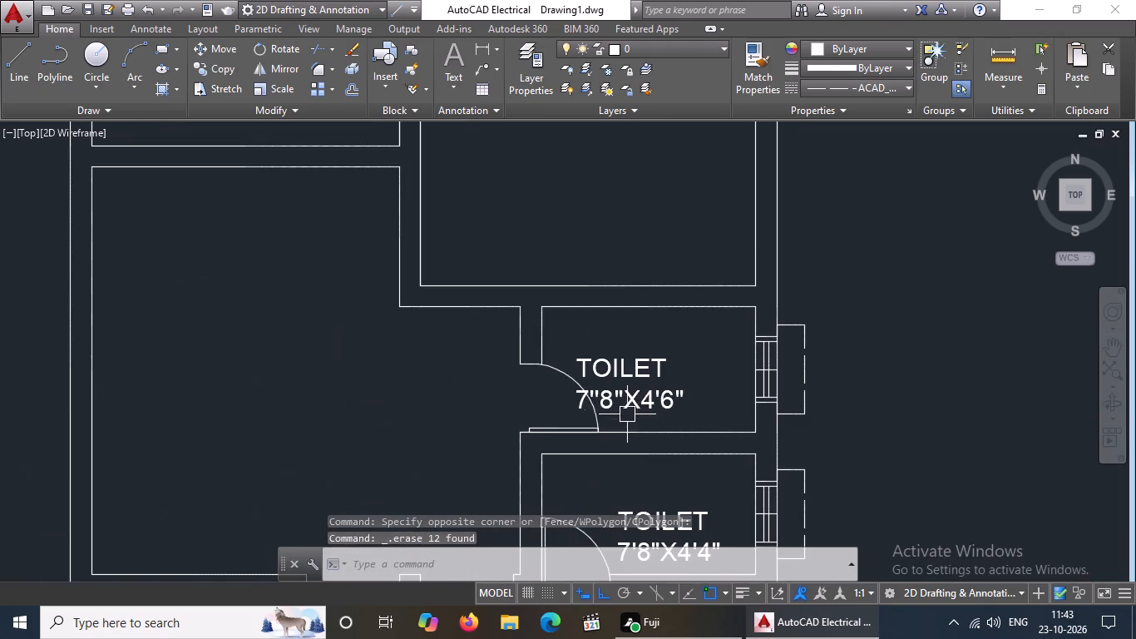
pyautogui.click(565, 384)
pyautogui.press('Delete')
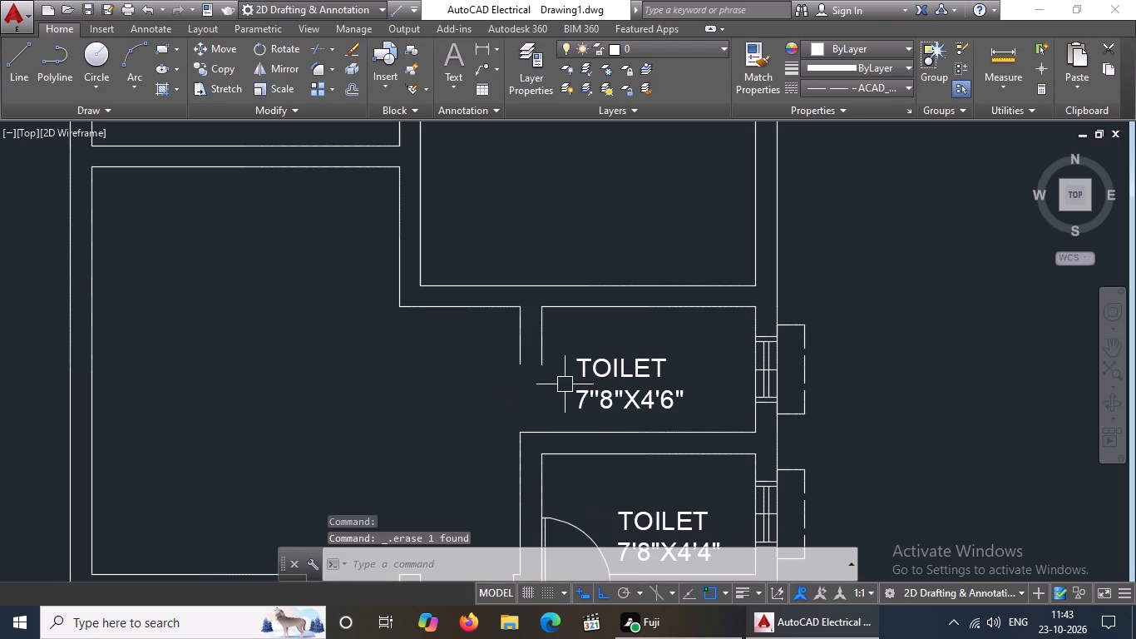
pyautogui.press('Escape')
# Extend both wall lines across the northern toilet's former door opening down to its south wall.
pyautogui.write('EX')
pyautogui.press('space')
pyautogui.press('space')
pyautogui.click(523, 354)
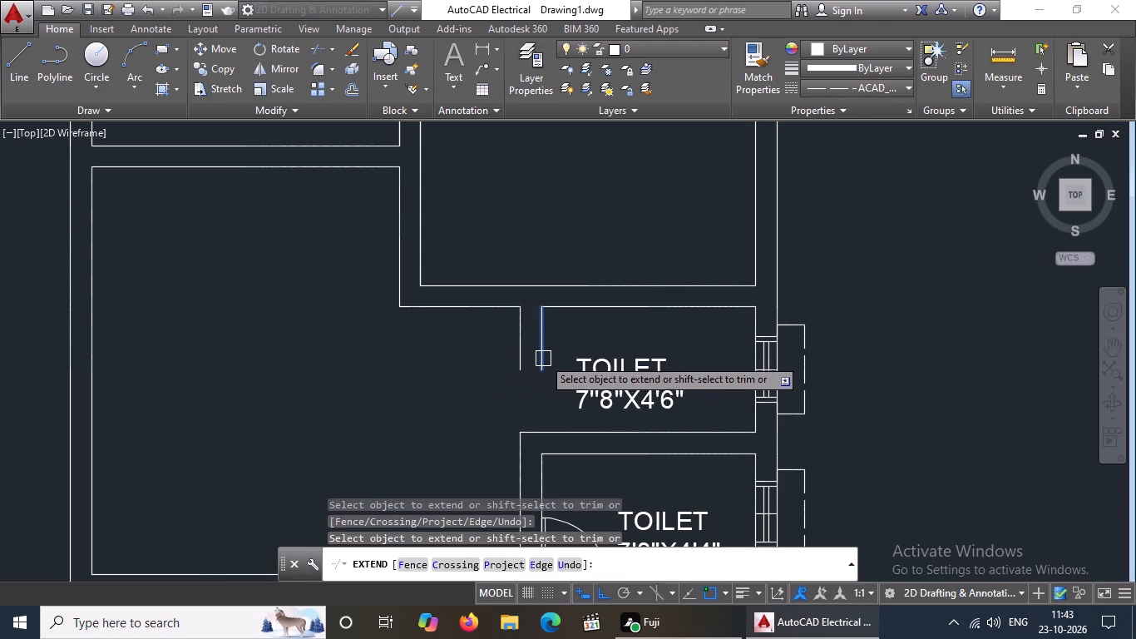
pyautogui.click(543, 356)
pyautogui.click(520, 362)
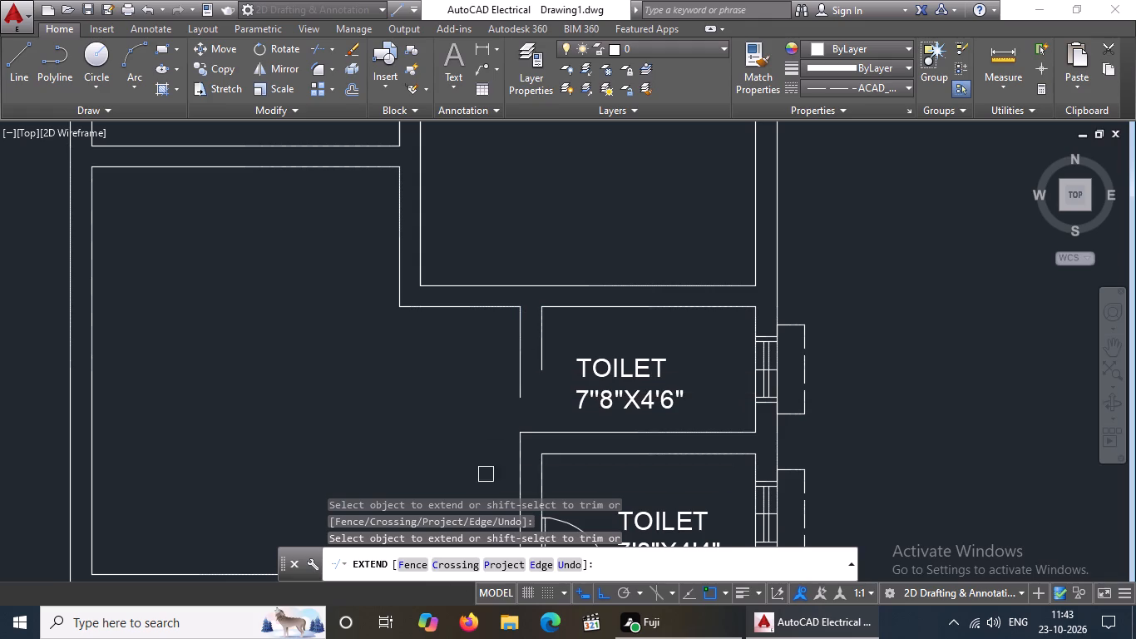
pyautogui.click(527, 372)
pyautogui.click(518, 394)
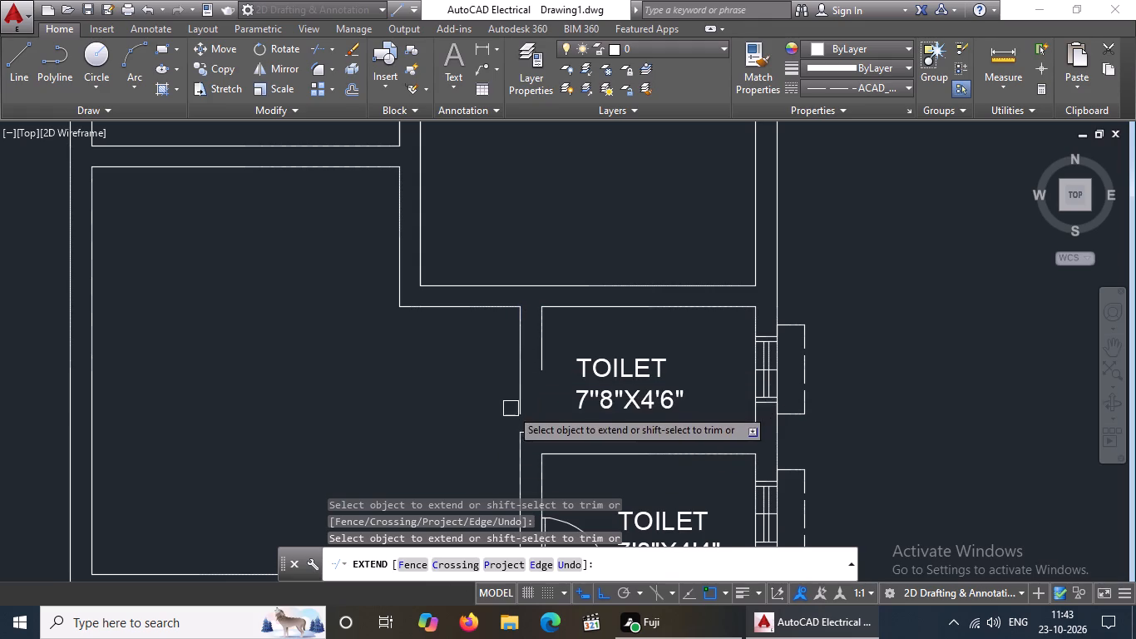
pyautogui.click(521, 393)
pyautogui.moveTo(541, 355); pyautogui.dragTo(541, 367)
pyautogui.click(545, 381)
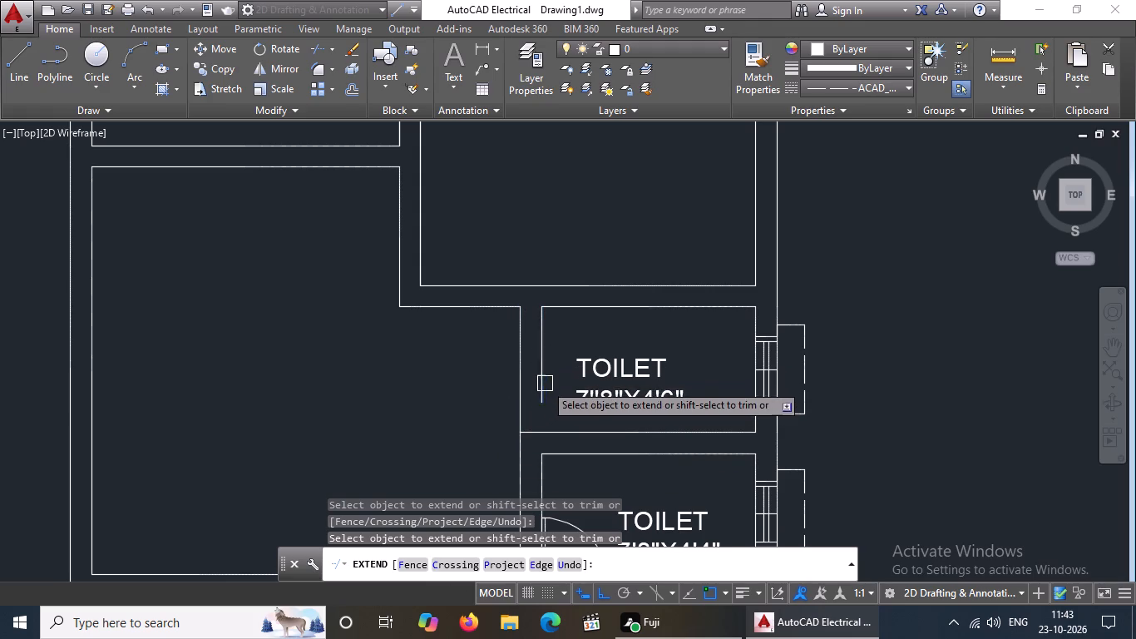
pyautogui.moveTo(546, 394); pyautogui.dragTo(546, 402)
pyautogui.click(545, 408)
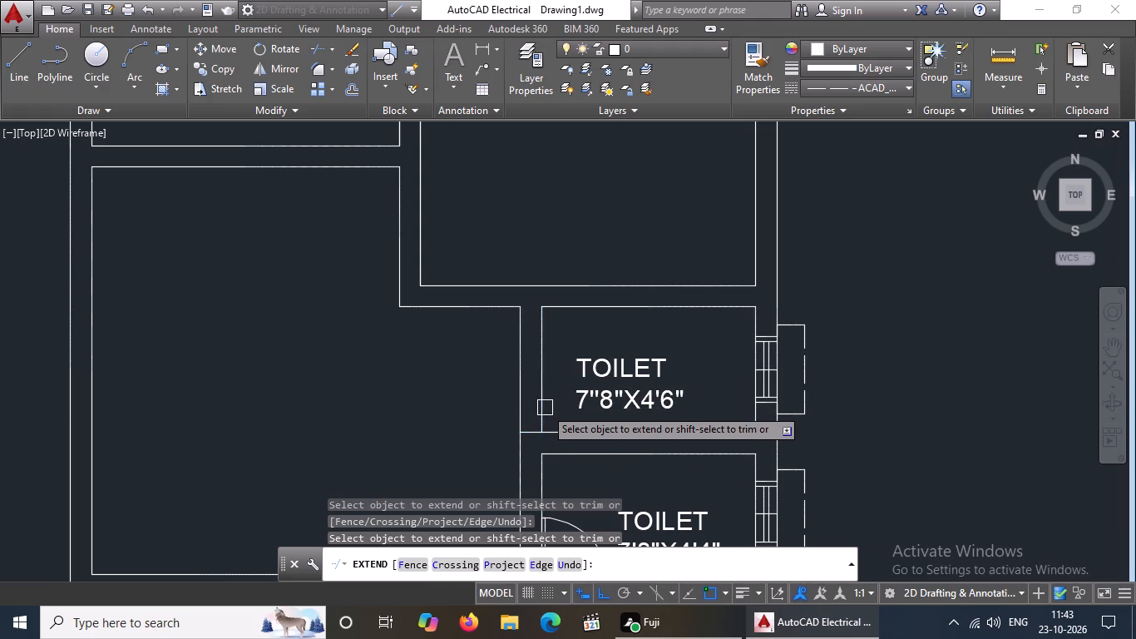
# Erase the TOILET 7'8"X4'6" label of the northern toilet from the copied plan.
pyautogui.scroll(-2, 551, 404)
pyautogui.scroll(1, 601, 409)
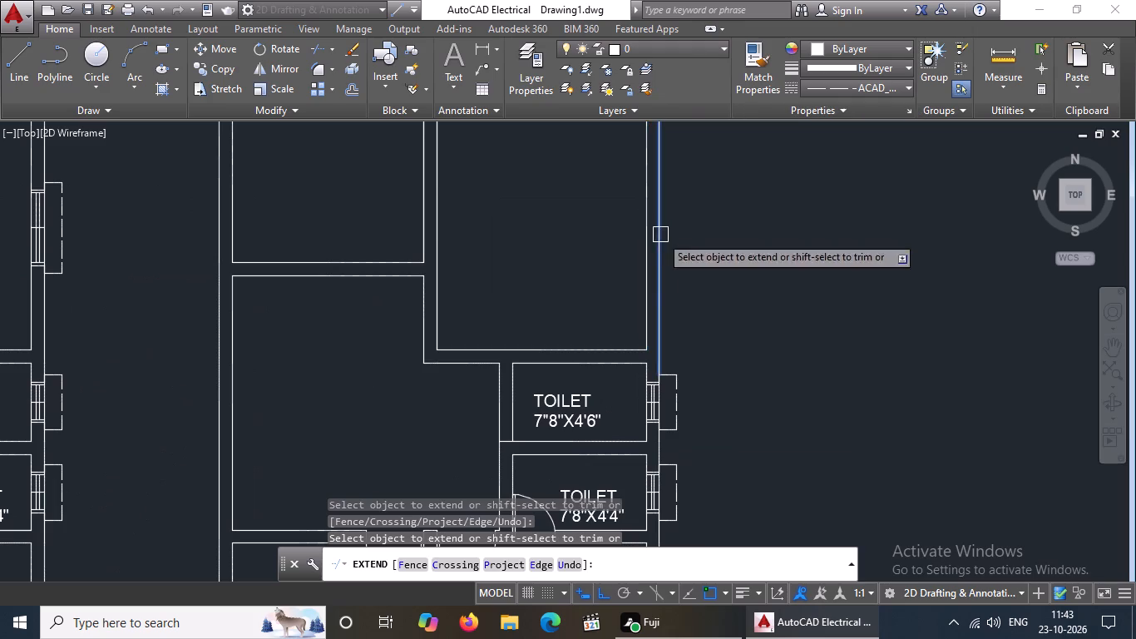
pyautogui.press('Escape')
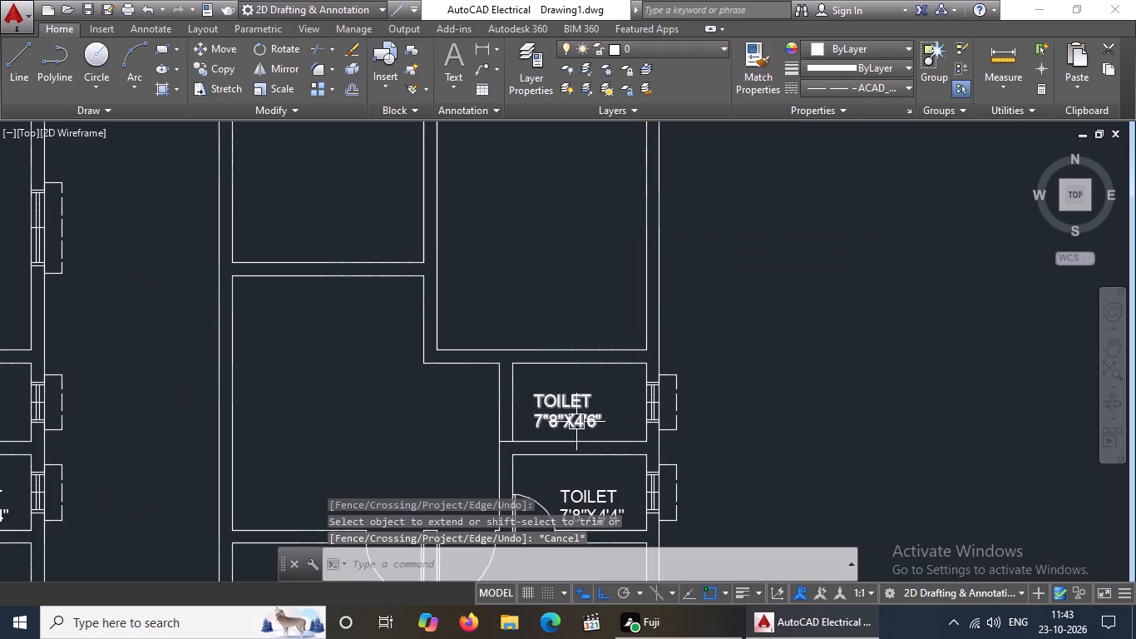
pyautogui.click(576, 420)
pyautogui.press('Delete')
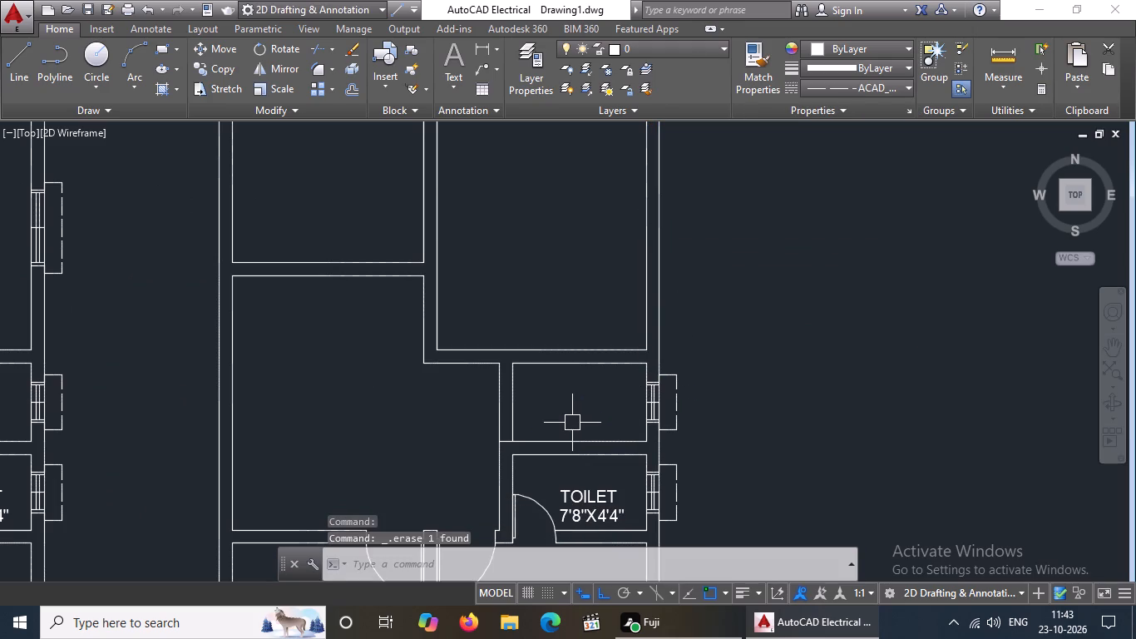
# Trim the line segment crossing the wall at the northern toilet's southwest corner in the copied plan.
pyautogui.write('TR')
pyautogui.press('space')
pyautogui.press('space')
pyautogui.scroll(3, 510, 443)
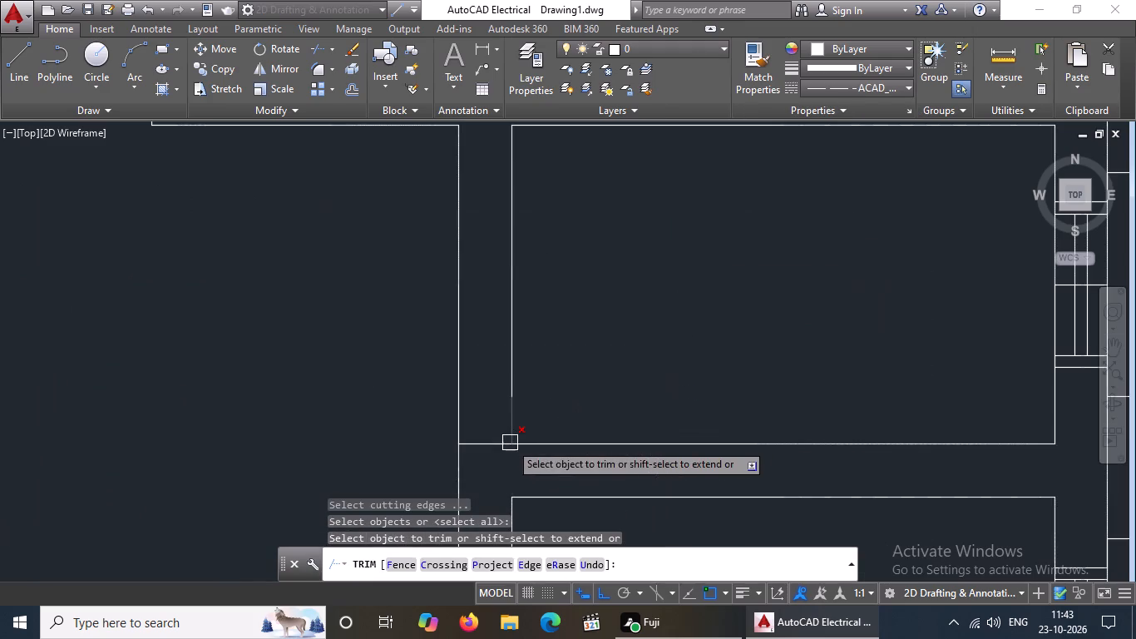
pyautogui.click(492, 440)
pyautogui.scroll(-4, 561, 364)
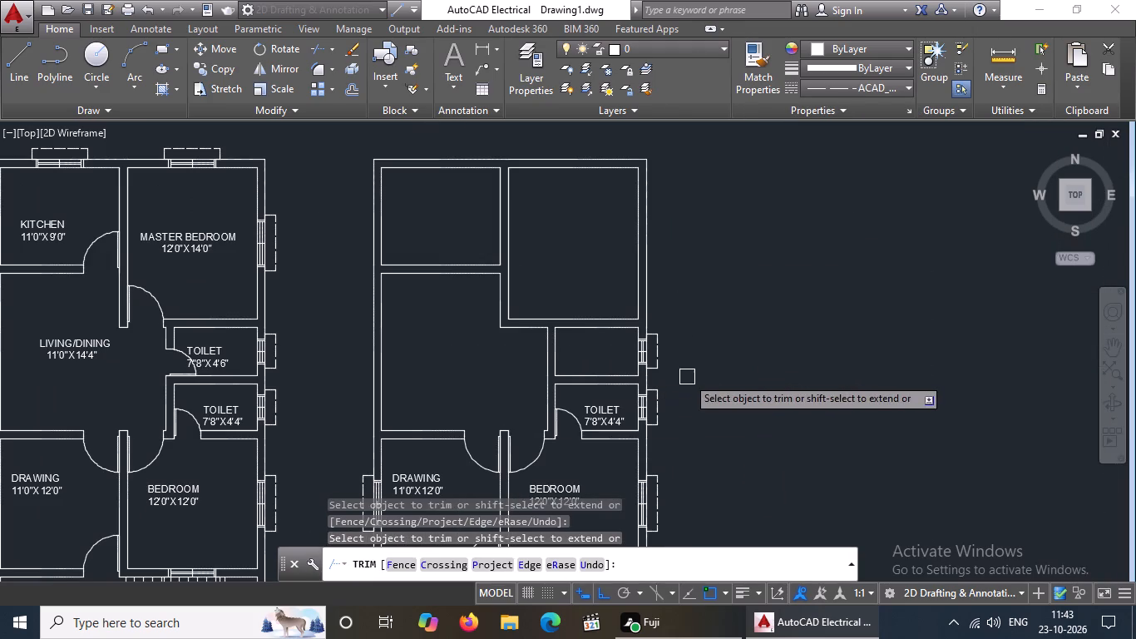
pyautogui.press('Escape')
# Erase the northern toilet's east window and its dashed projection from the copied plan.
pyautogui.scroll(2, 658, 344)
pyautogui.click(570, 314)
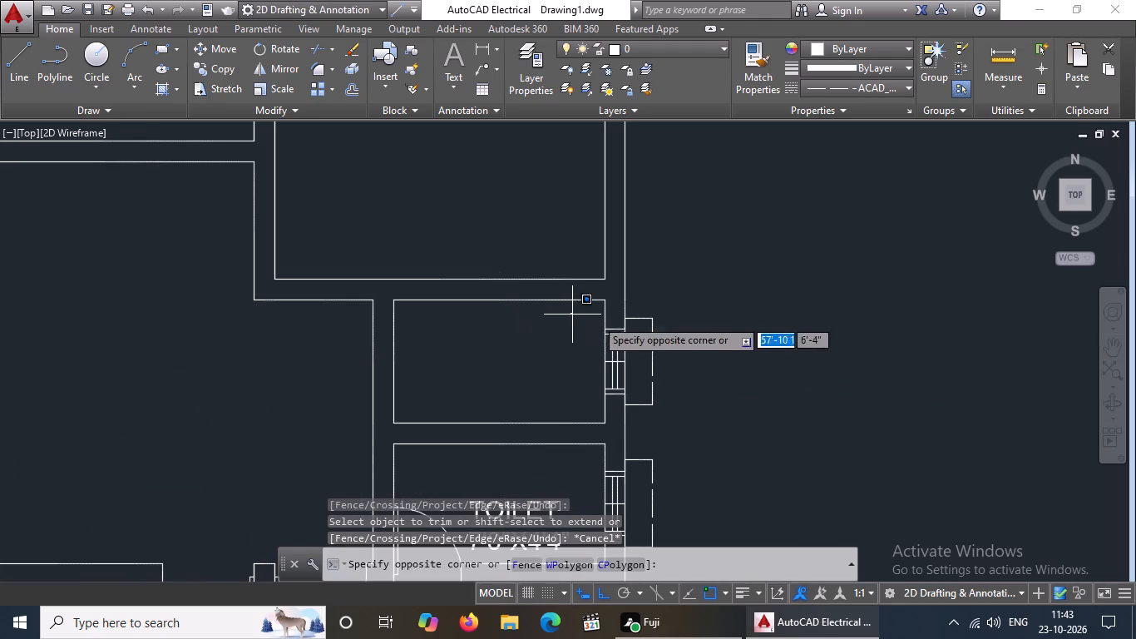
pyautogui.click(694, 418)
pyautogui.press('Delete')
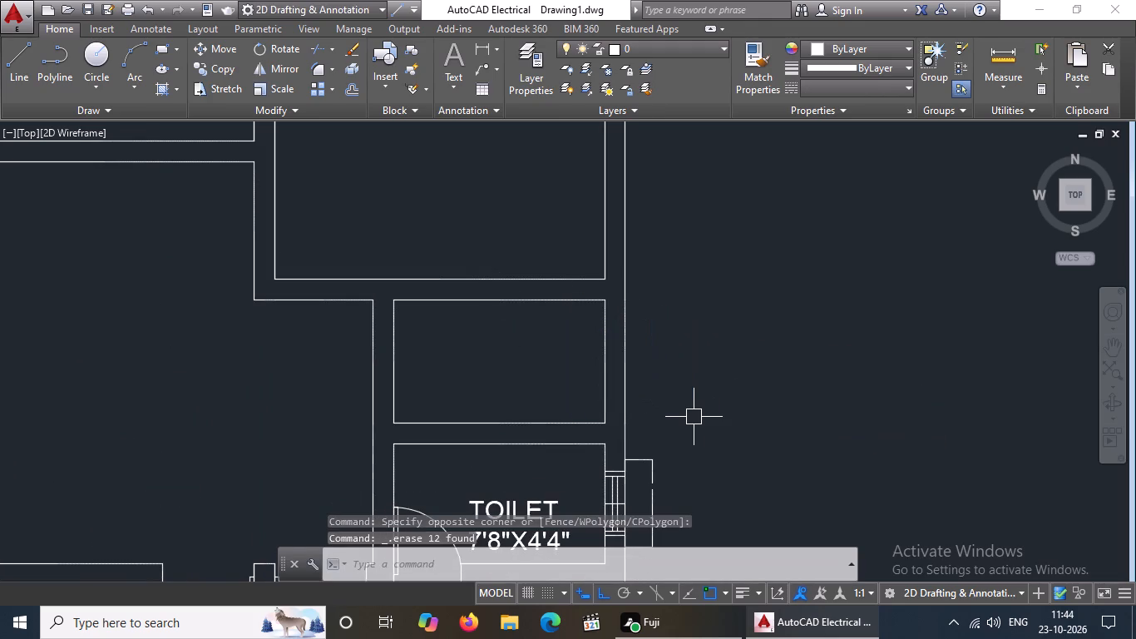
# Erase the two doors in the north walls of the Drawing room and Bedroom from the copied plan.
pyautogui.scroll(-5, 681, 407)
pyautogui.scroll(4, 675, 432)
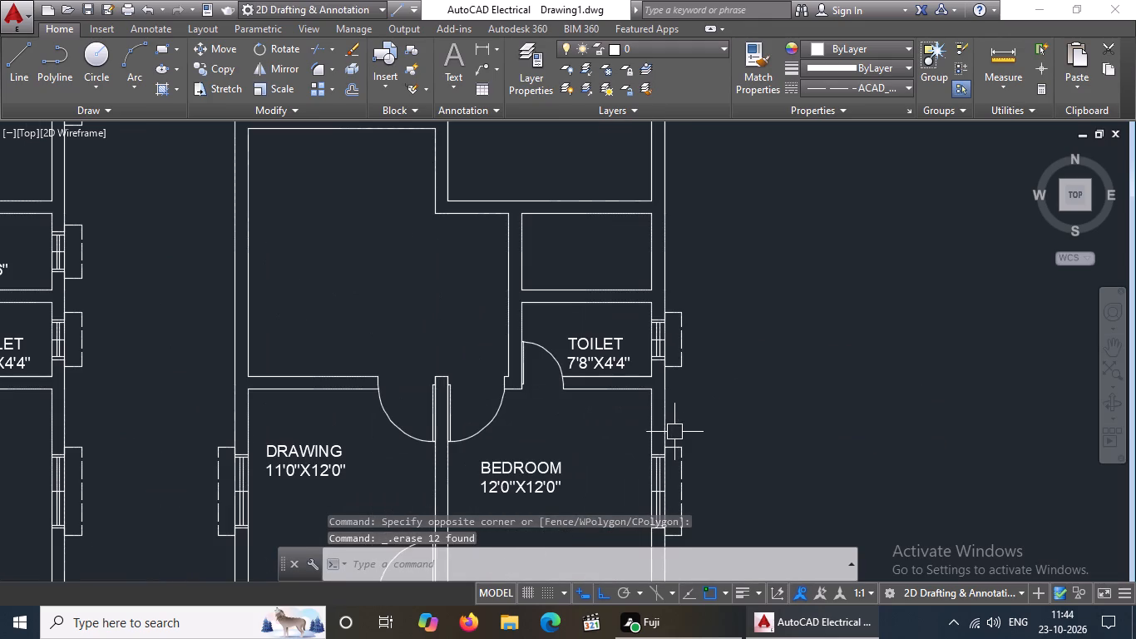
pyautogui.click(471, 435)
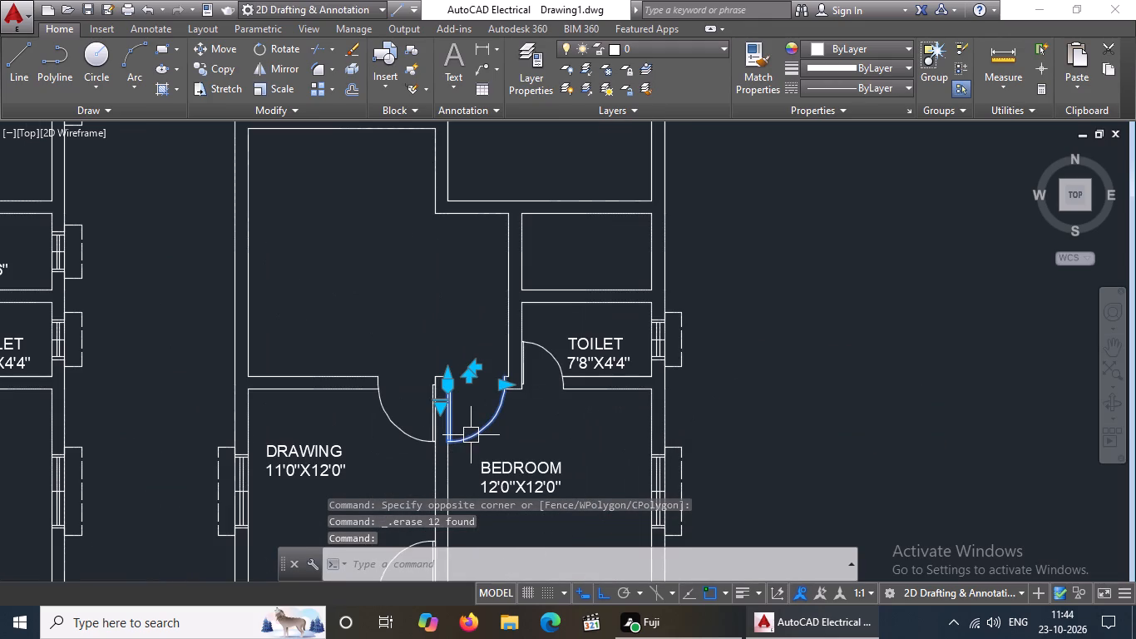
pyautogui.press('Delete')
pyautogui.click(410, 435)
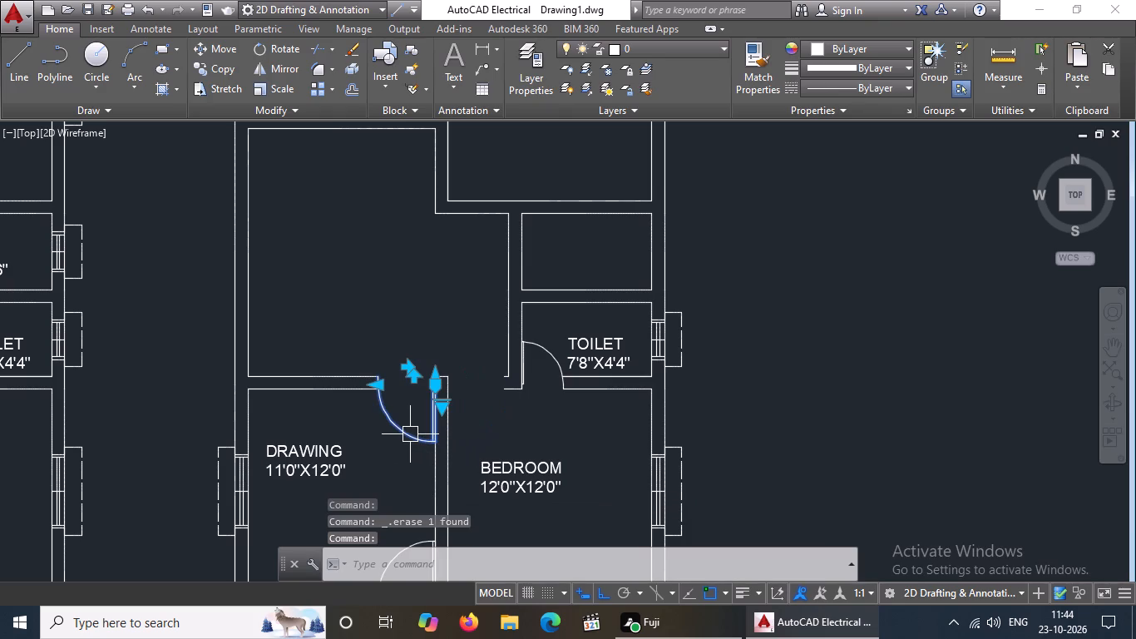
pyautogui.press('Delete')
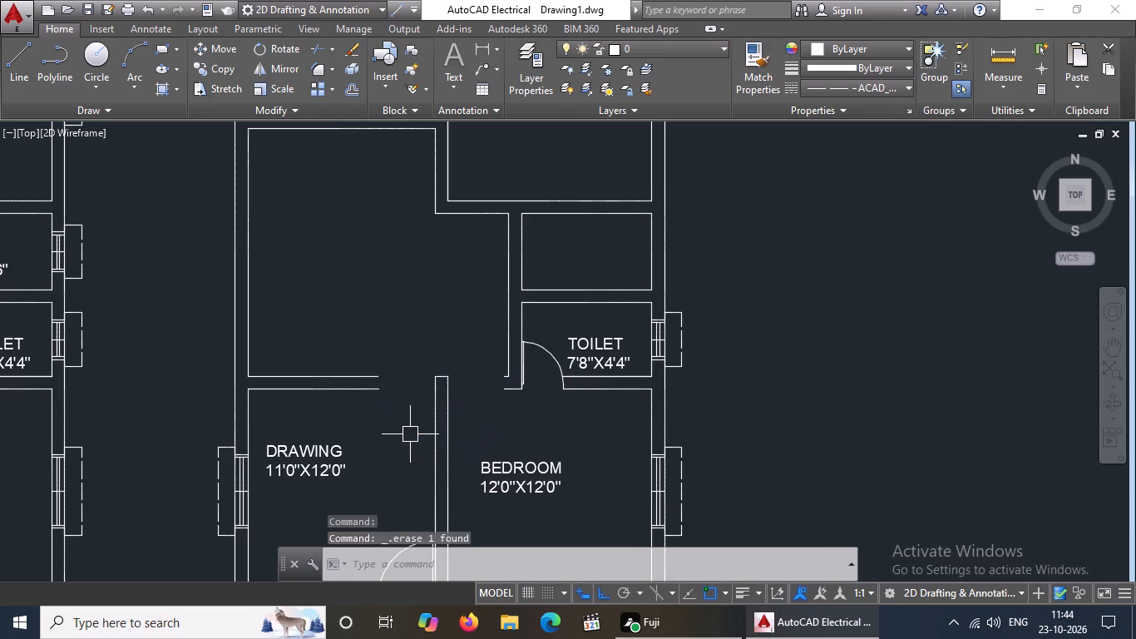
pyautogui.press('Escape')
# Extend both wall lines across the former Drawing room and Bedroom door openings to close the wall south of the living area.
pyautogui.write('EX')
pyautogui.press('space')
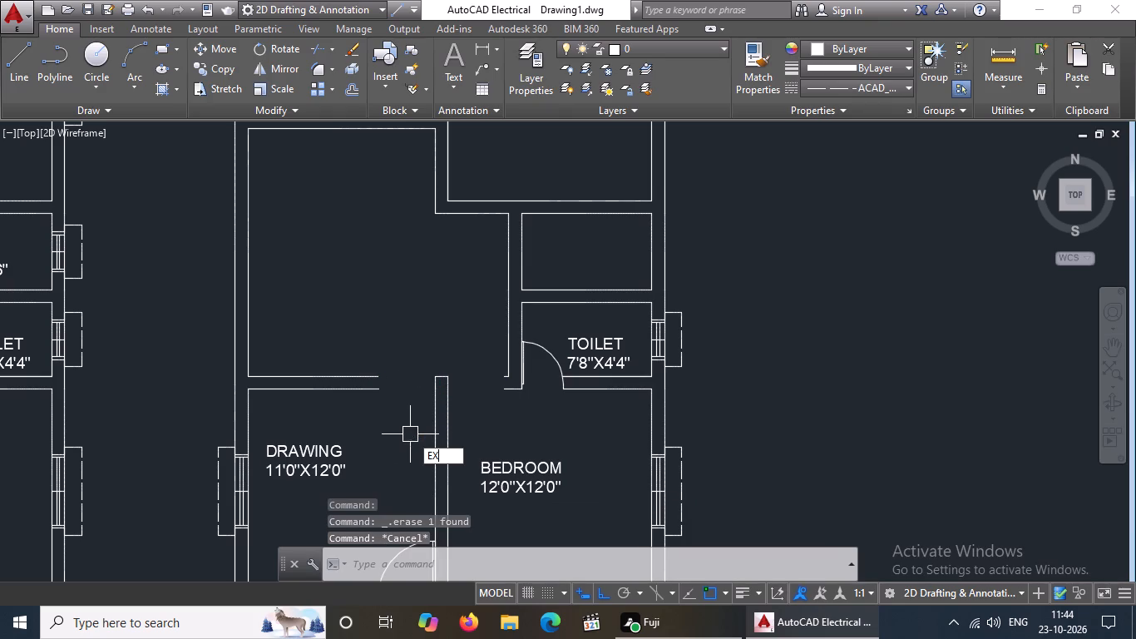
pyautogui.press('space')
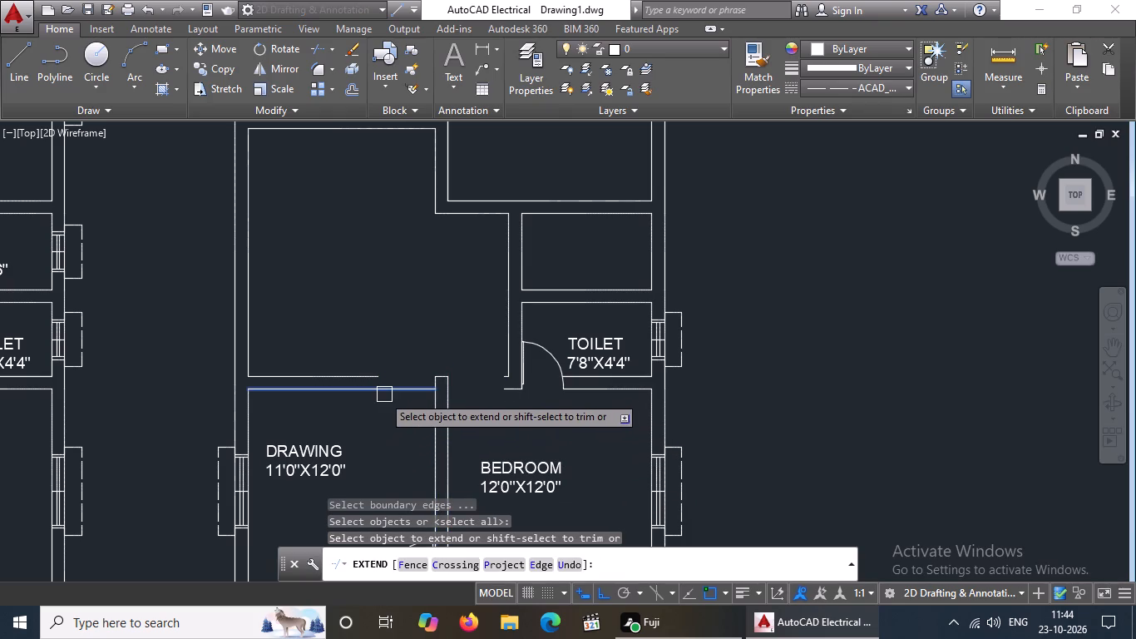
pyautogui.click(383, 395)
pyautogui.click(371, 376)
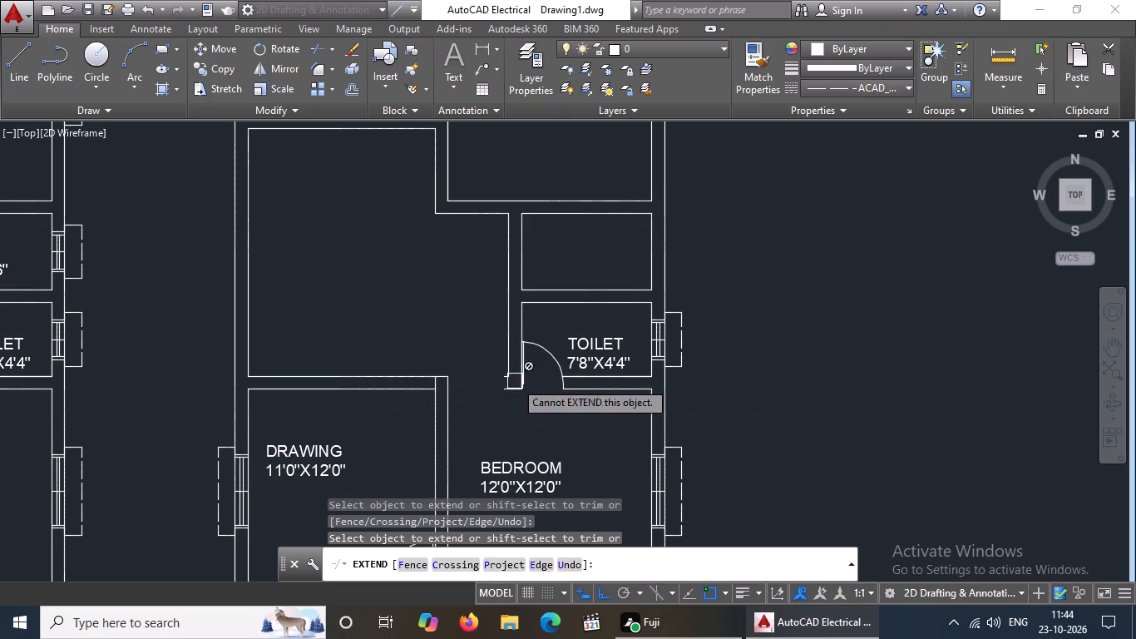
pyautogui.scroll(2, 499, 377)
pyautogui.click(499, 377)
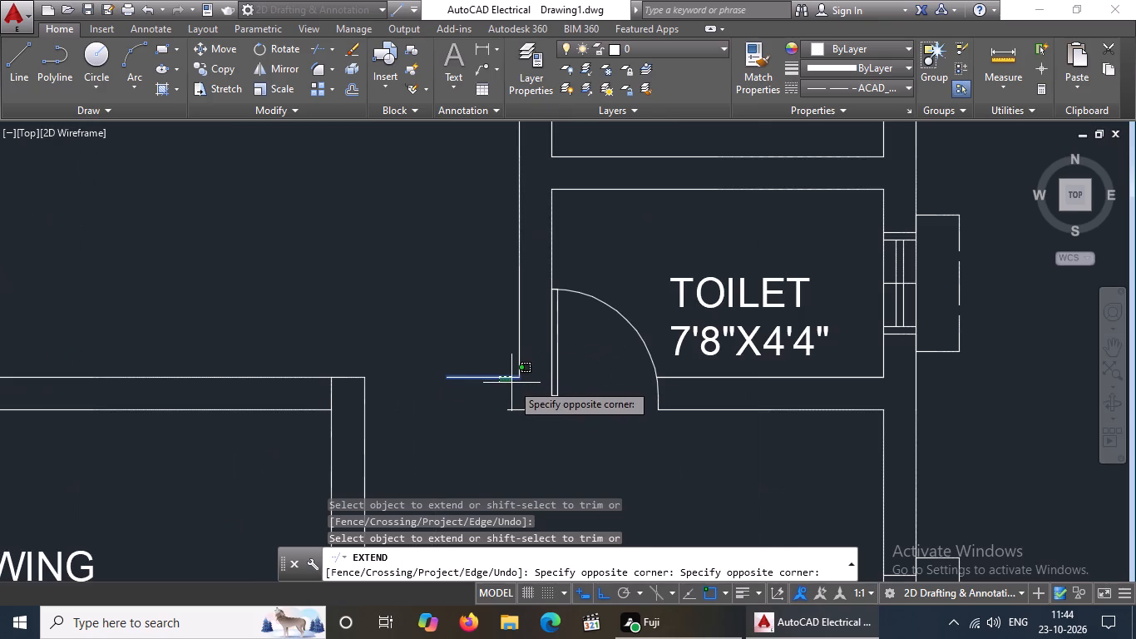
pyautogui.click(512, 383)
pyautogui.click(518, 409)
pyautogui.click(462, 409)
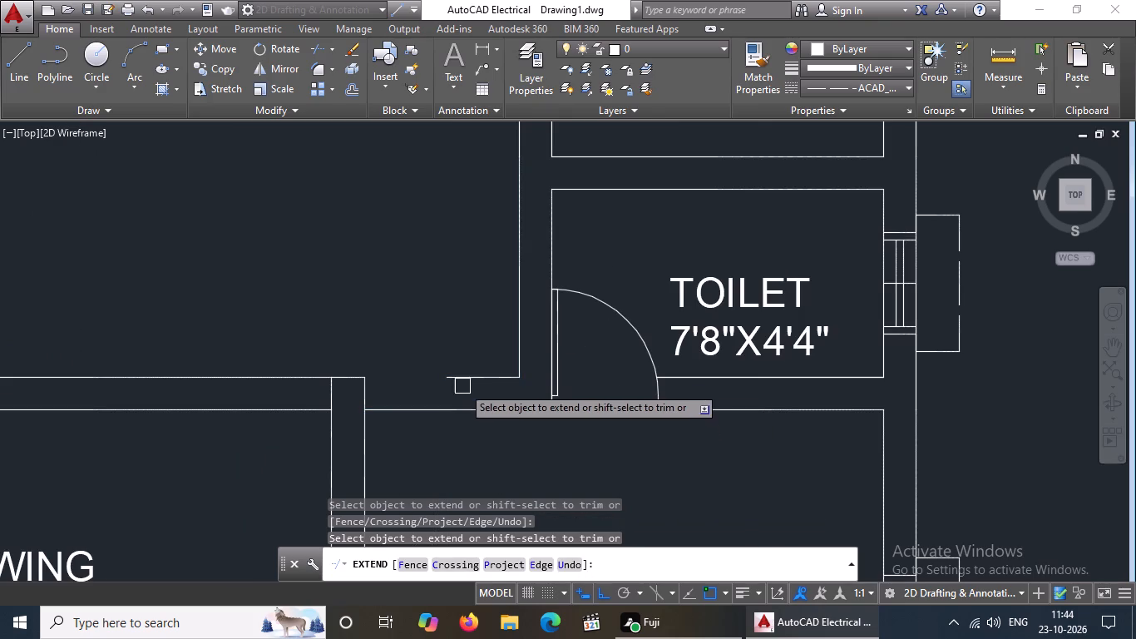
pyautogui.click(465, 378)
pyautogui.scroll(-2, 491, 385)
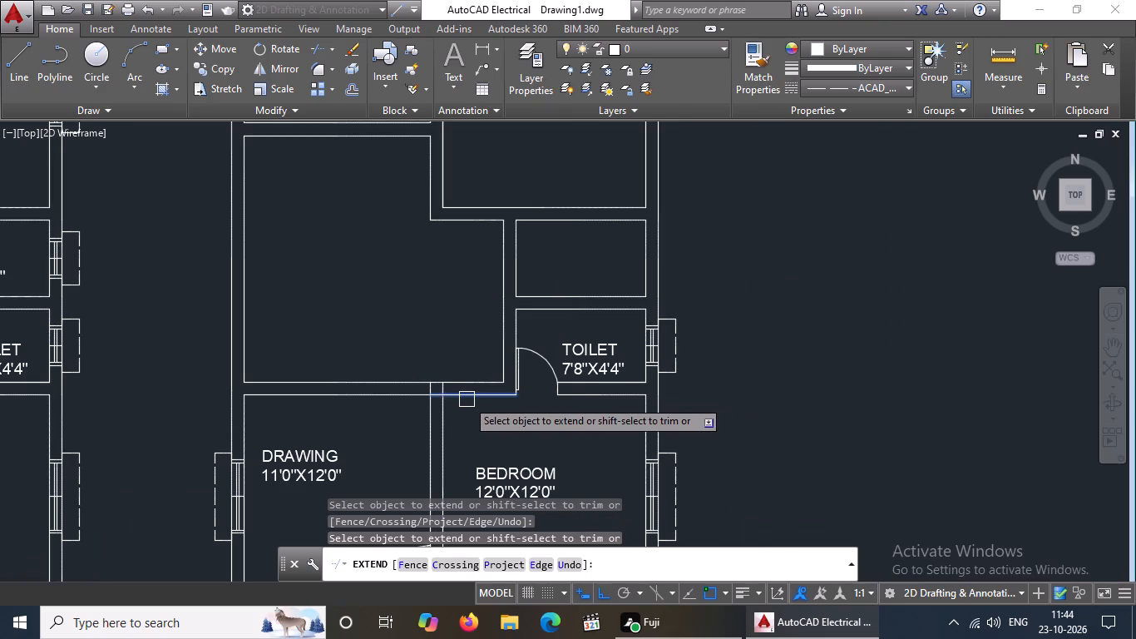
pyautogui.press('Escape')
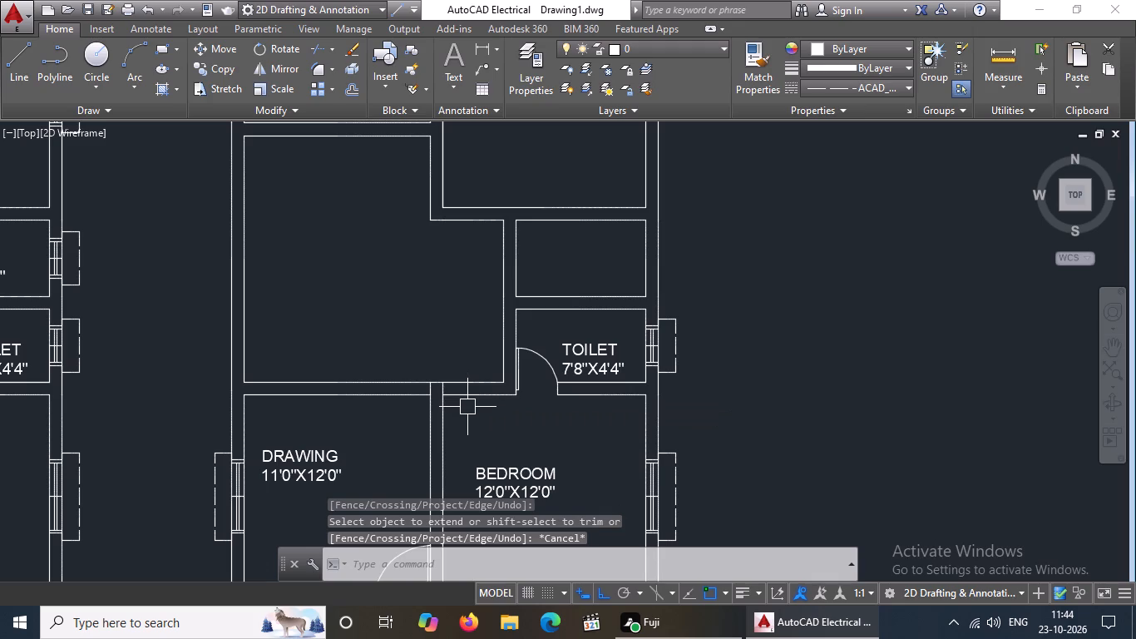
# Remove the two Drawing/Bedroom partition line ends crossing the closed wall junction, trimming the east one and erasing the west one.
pyautogui.write('TR')
pyautogui.press('Return')
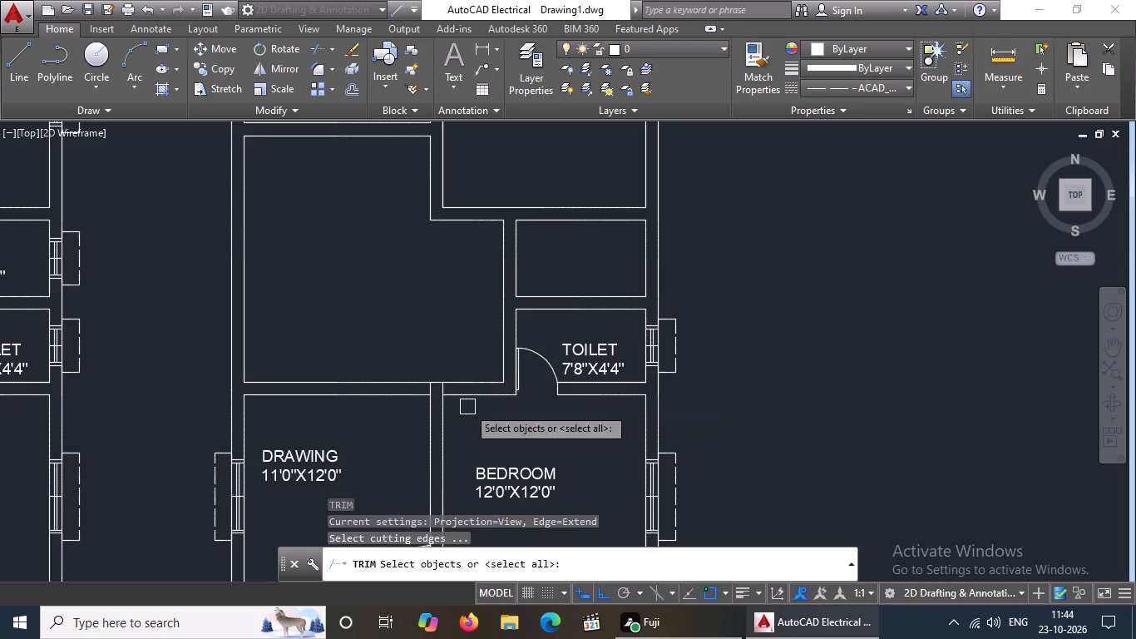
pyautogui.press('Return')
pyautogui.scroll(2, 454, 392)
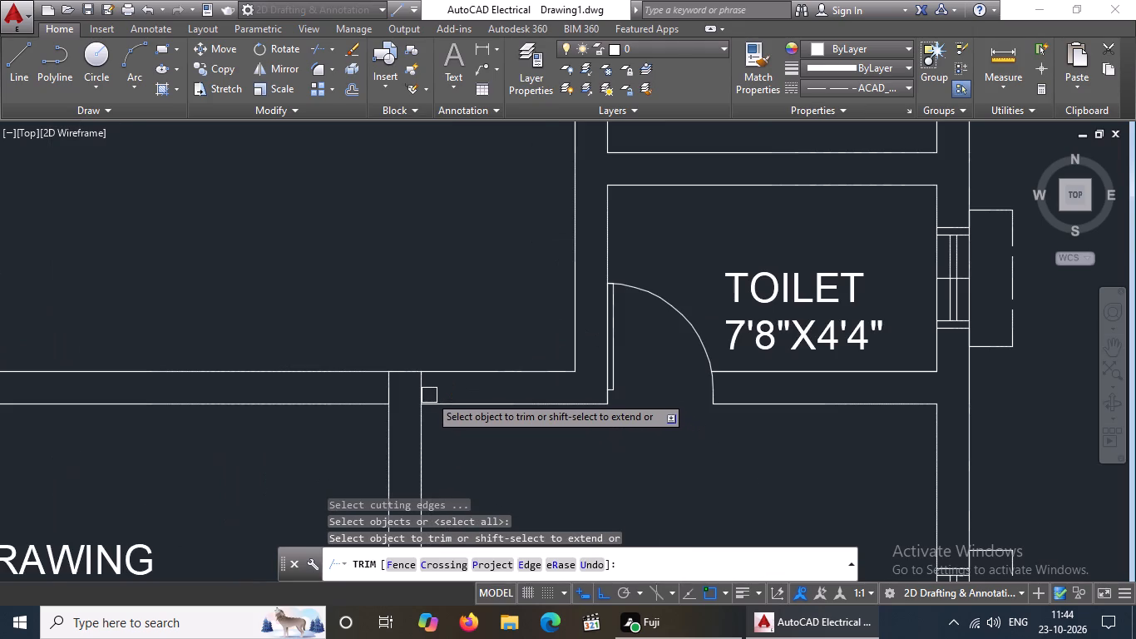
pyautogui.click(426, 395)
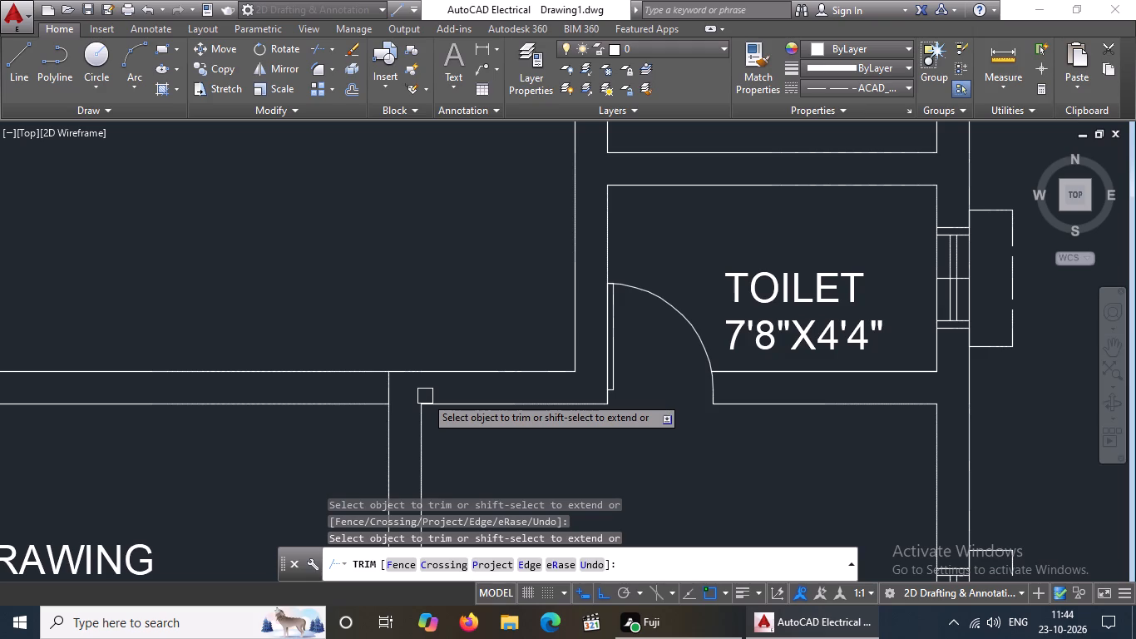
pyautogui.click(389, 391)
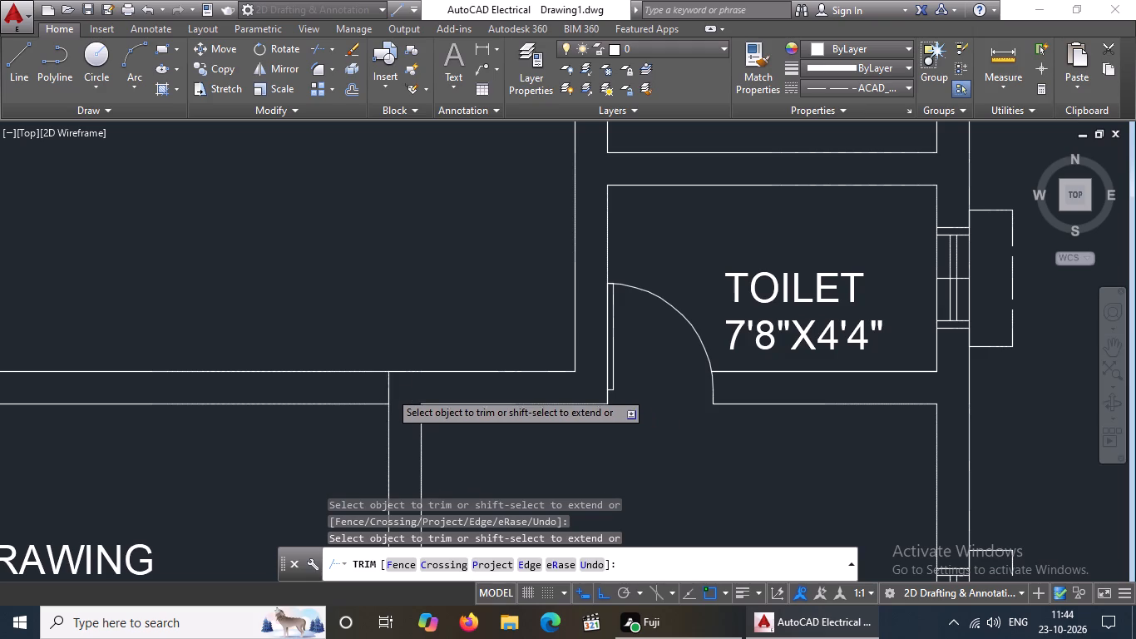
pyautogui.click(383, 394)
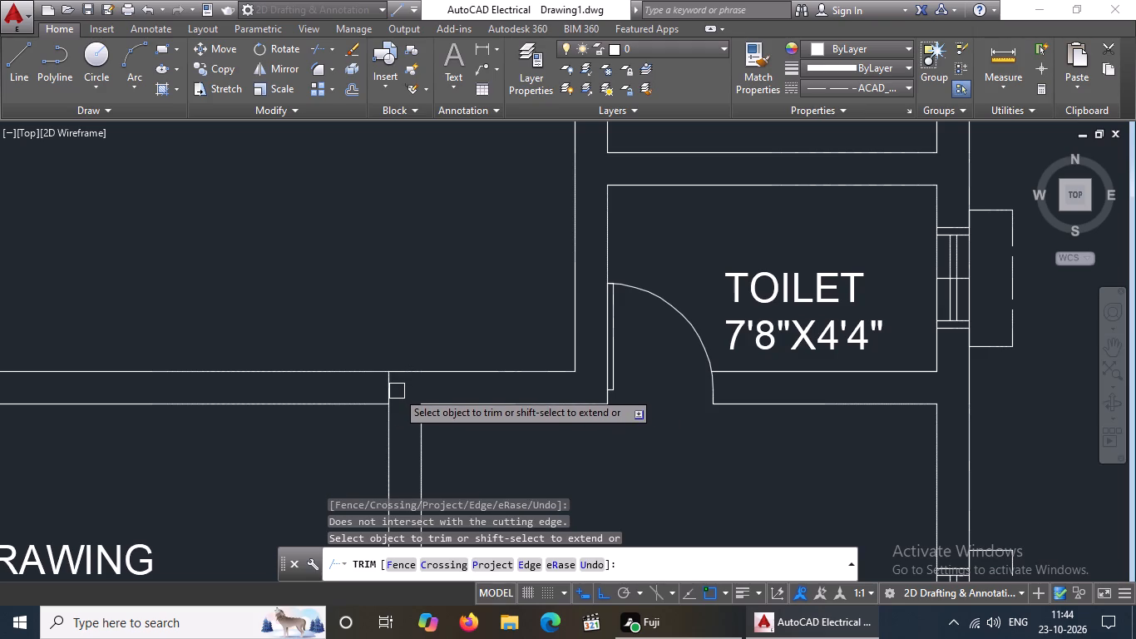
pyautogui.press('Escape')
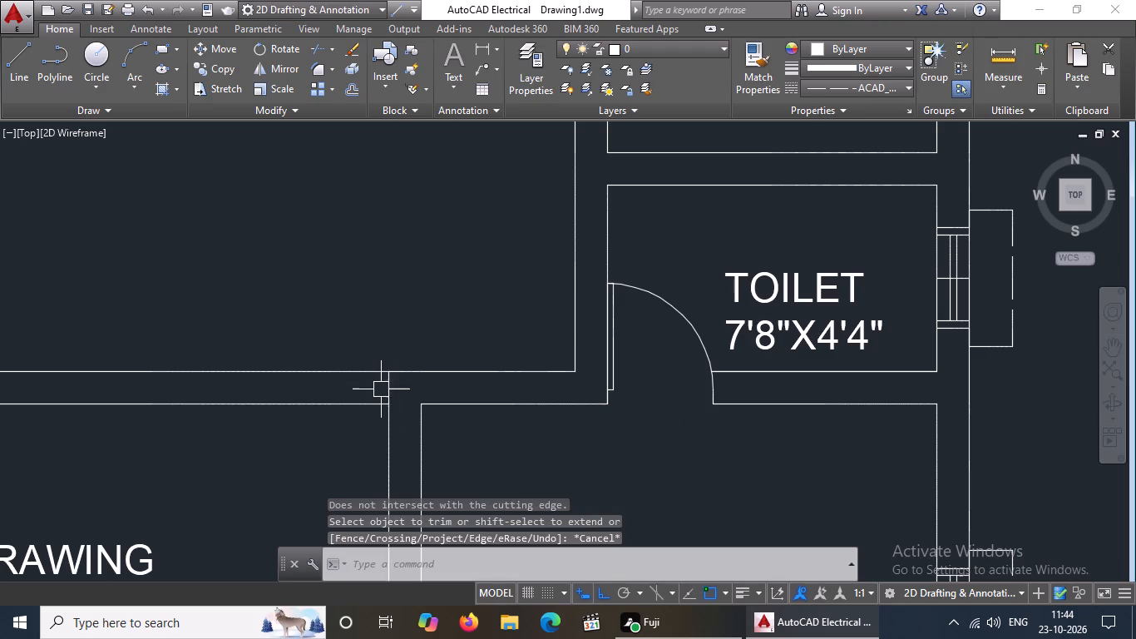
pyautogui.write('TR')
pyautogui.press('Return')
pyautogui.press('Return')
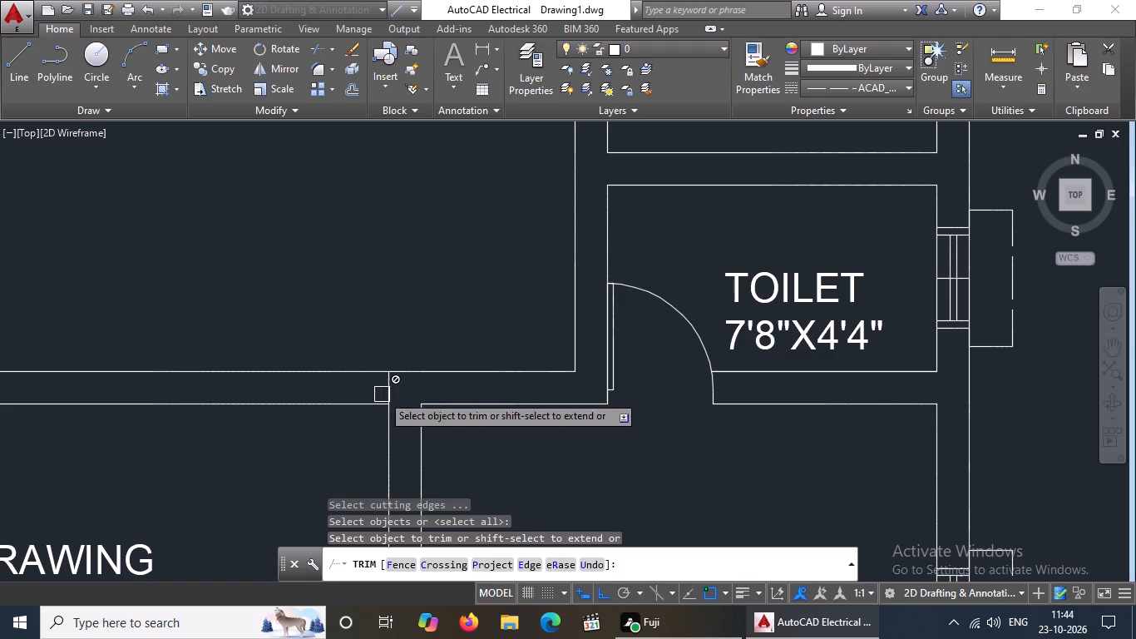
pyautogui.press('Escape')
pyautogui.click(388, 388)
pyautogui.press('Delete')
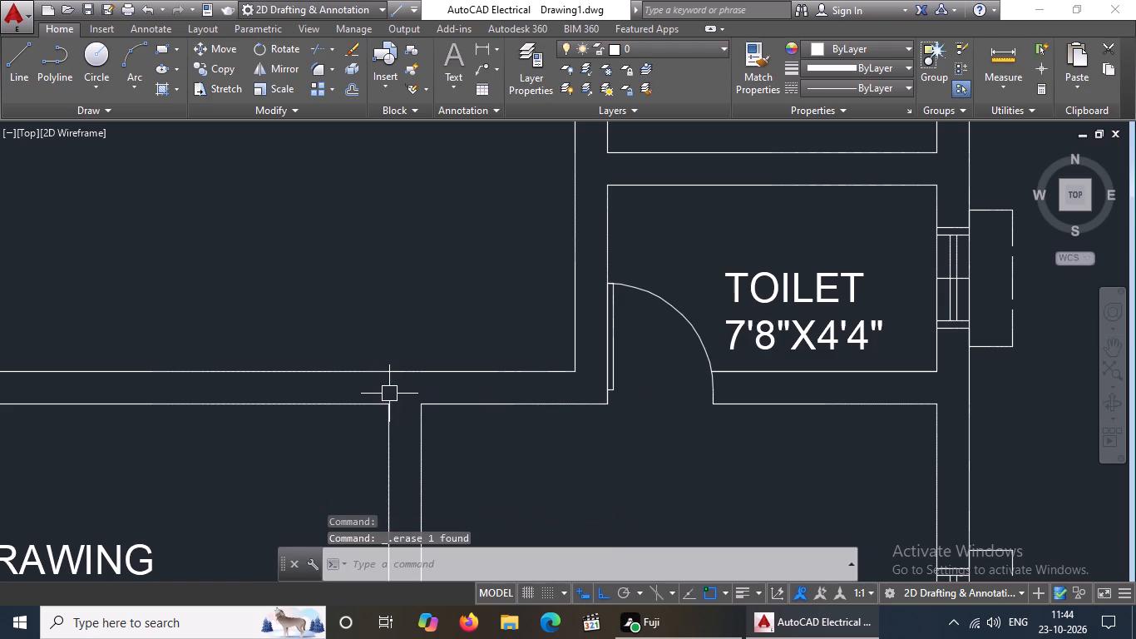
# Erase the southern toilet's door, TOILET 7'8"X4'4" label and east window from the copied plan.
pyautogui.scroll(-2, 378, 393)
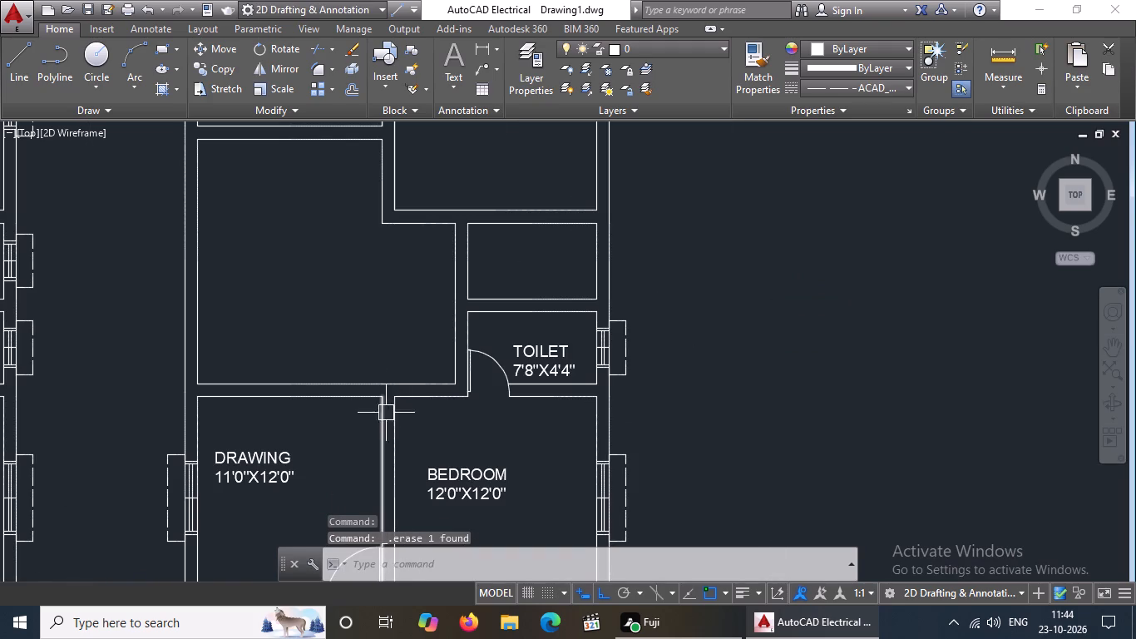
pyautogui.click(483, 355)
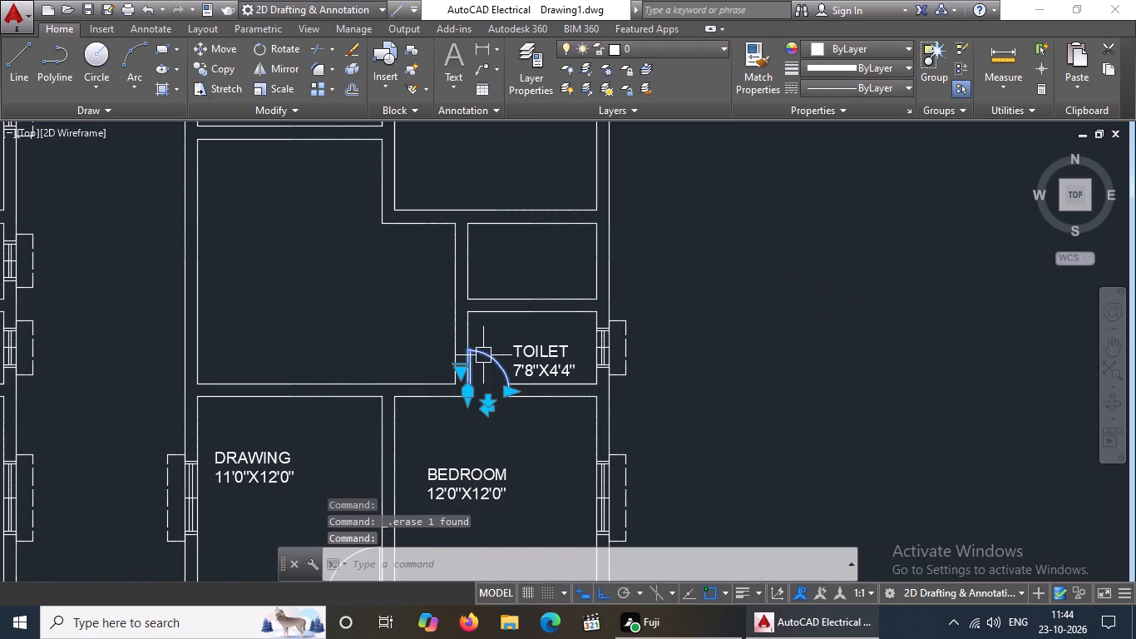
pyautogui.press('Delete')
pyautogui.click(534, 363)
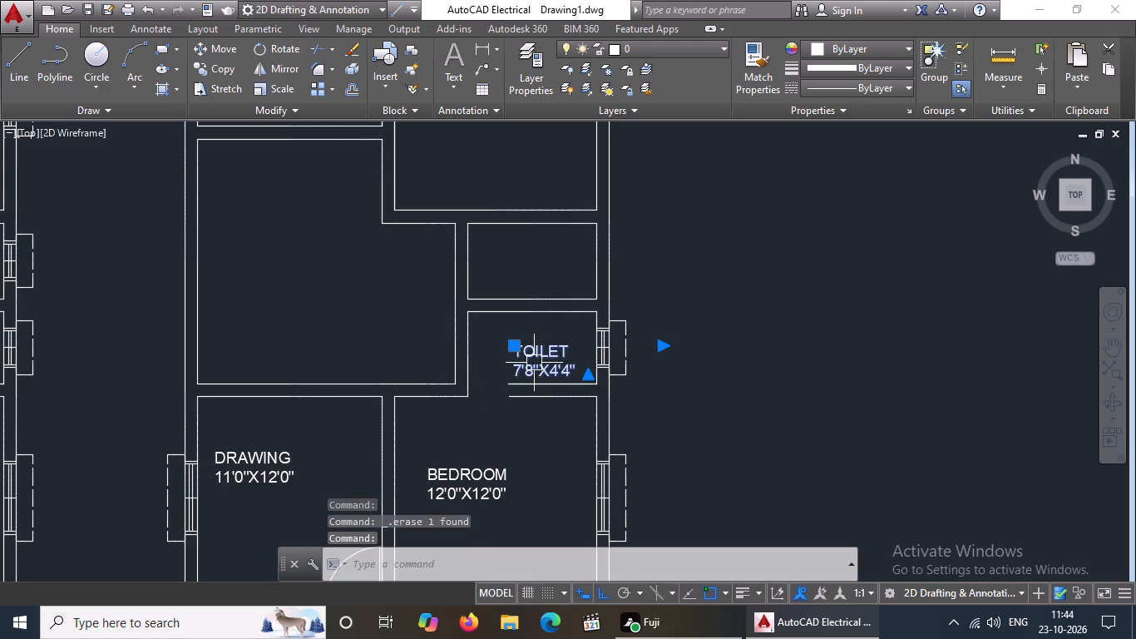
pyautogui.press('Delete')
pyautogui.click(571, 321)
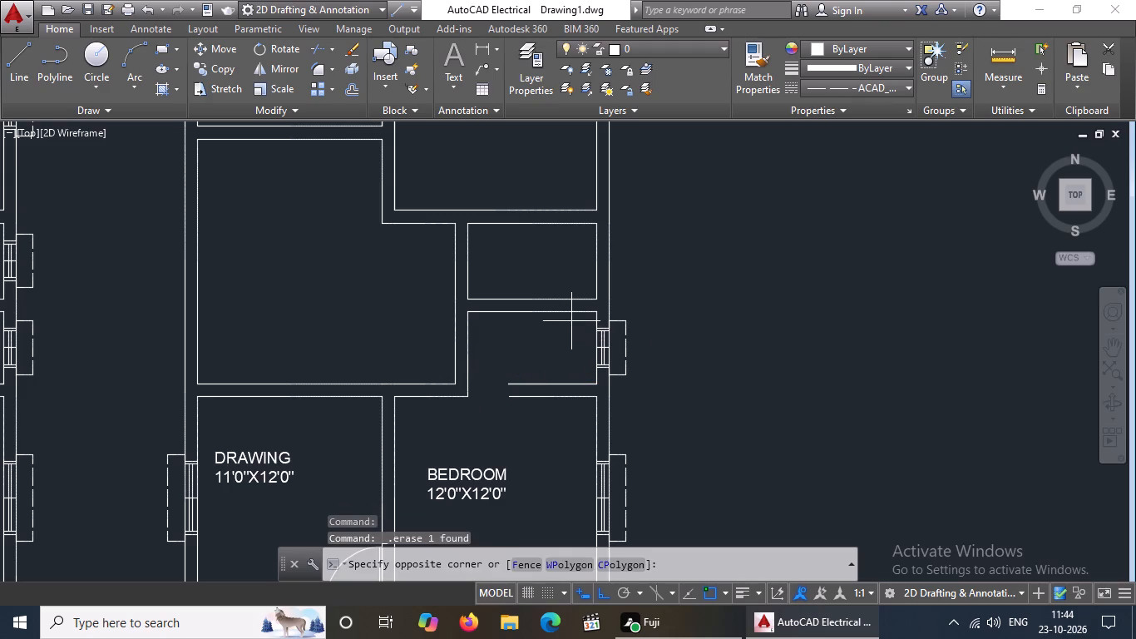
pyautogui.click(674, 379)
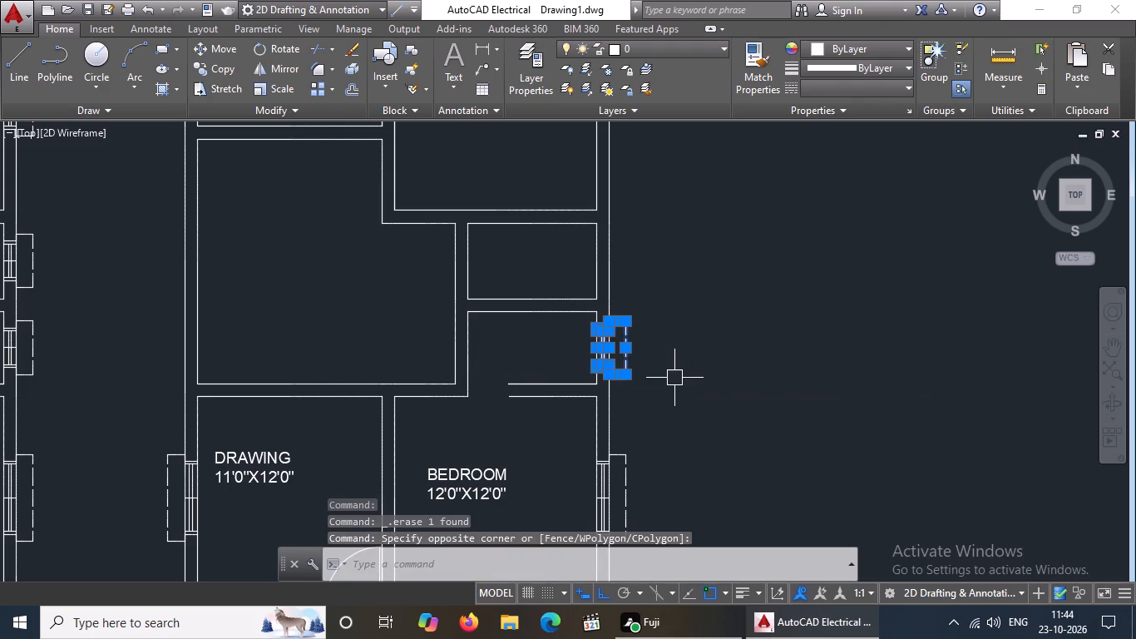
pyautogui.press('Delete')
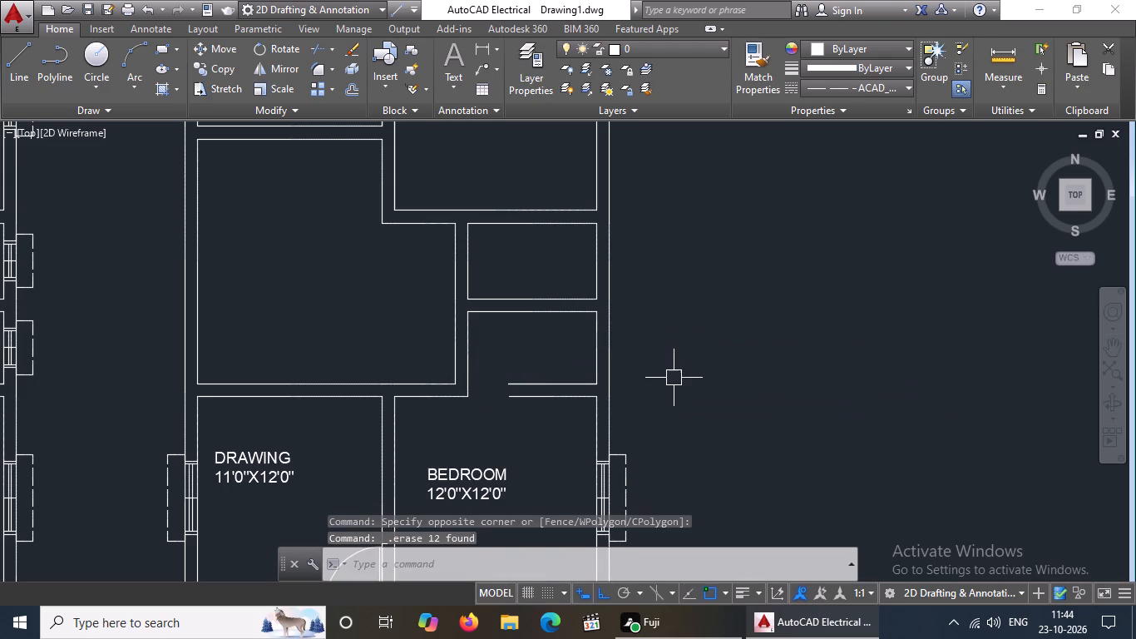
pyautogui.press('Escape')
# Extend both lines of the southern toilet's south wall west across its former door opening.
pyautogui.write('EX')
pyautogui.press('Return')
pyautogui.press('Return')
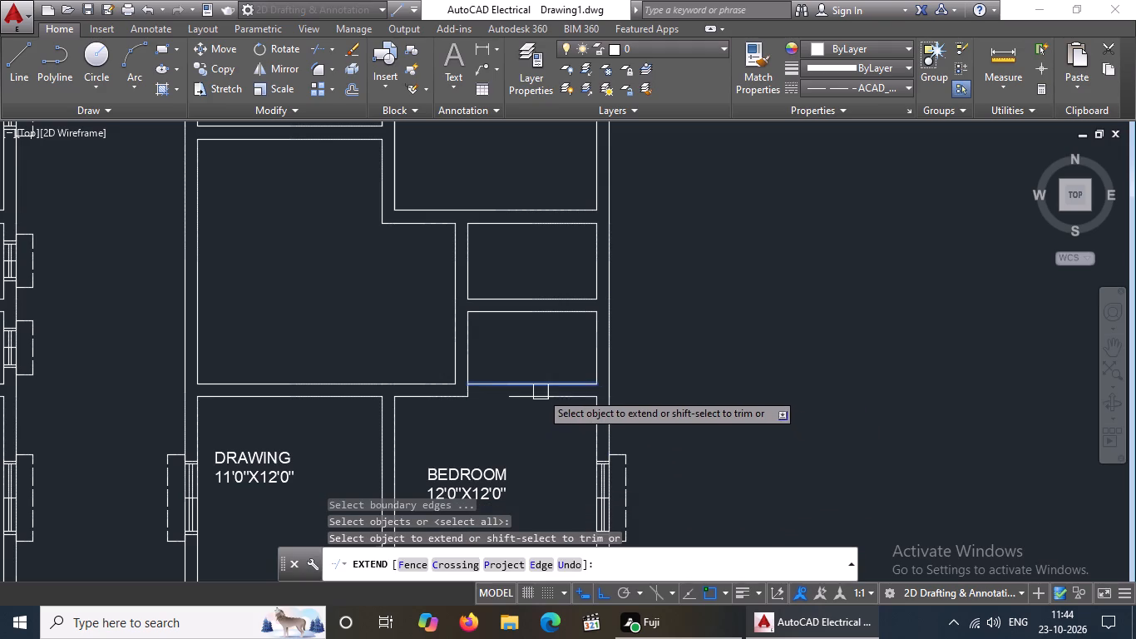
pyautogui.click(531, 401)
pyautogui.click(529, 389)
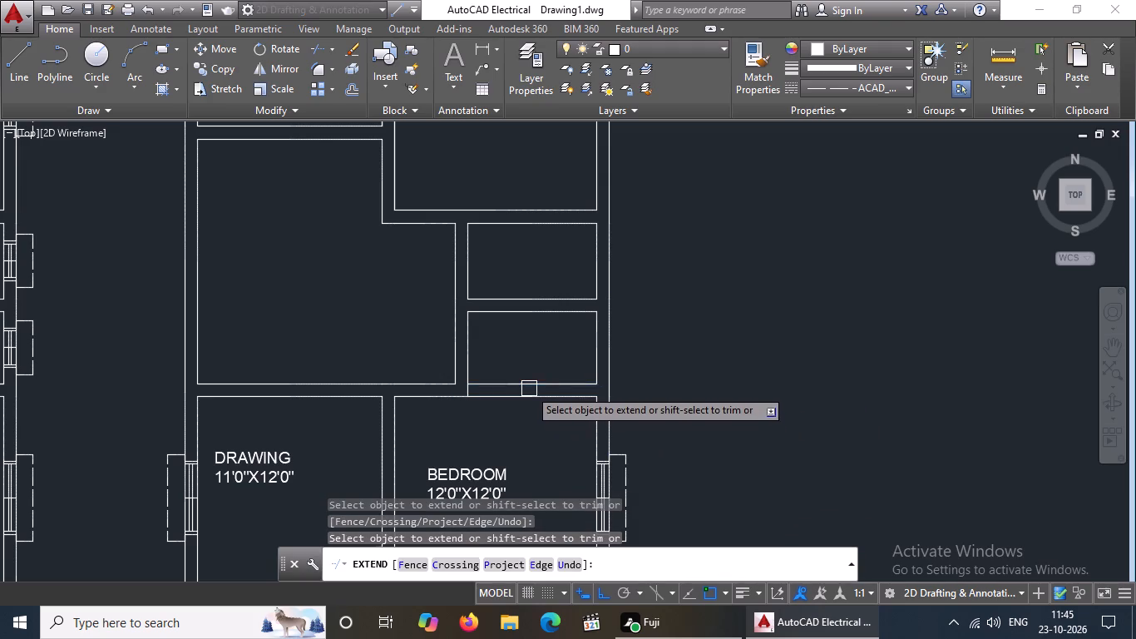
pyautogui.press('Escape')
# Trim the line end crossing the closed wall at the southern toilet's southwest corner in the copied plan.
pyautogui.press('t')
pyautogui.press('r')
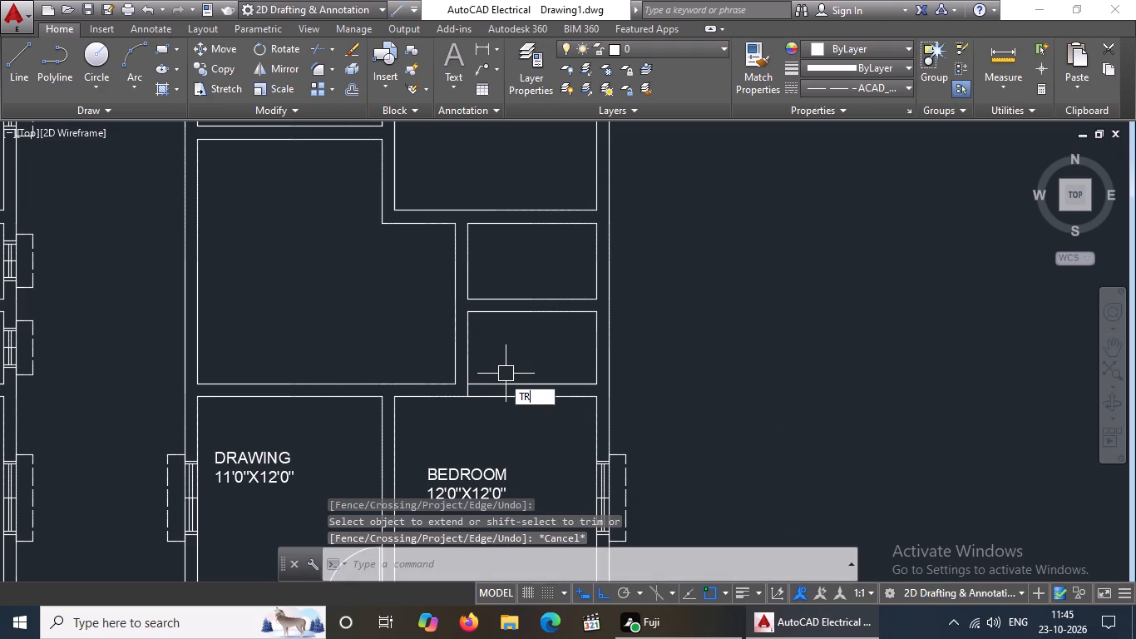
pyautogui.press('\\')
pyautogui.press('Return')
pyautogui.press('Return')
pyautogui.scroll(2, 471, 379)
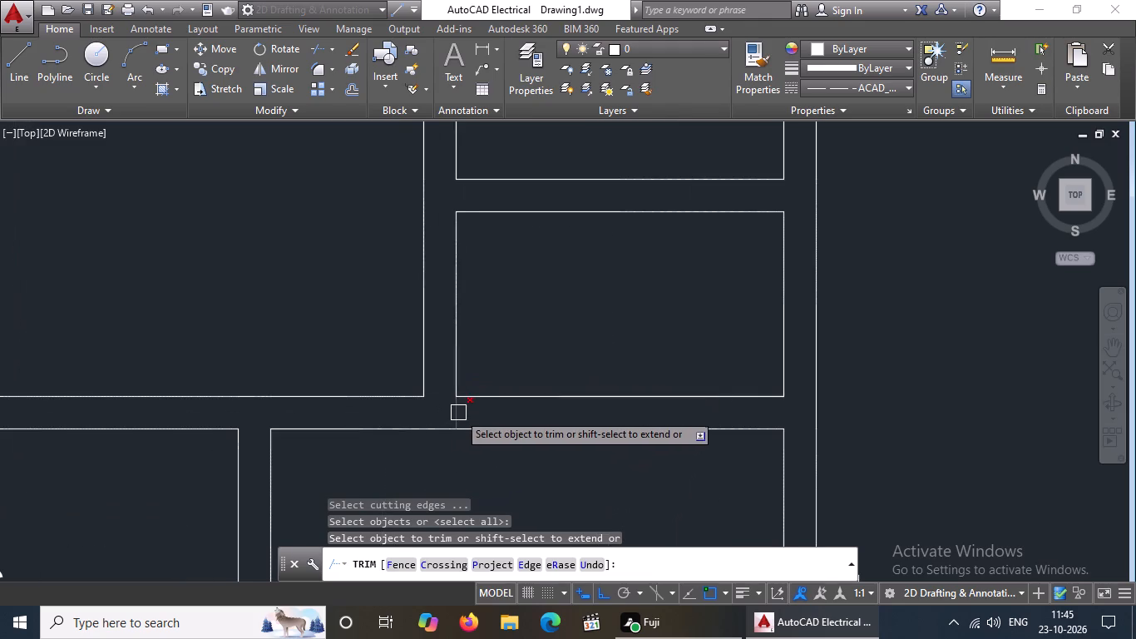
pyautogui.click(458, 413)
pyautogui.scroll(-5, 457, 381)
pyautogui.scroll(2, 457, 430)
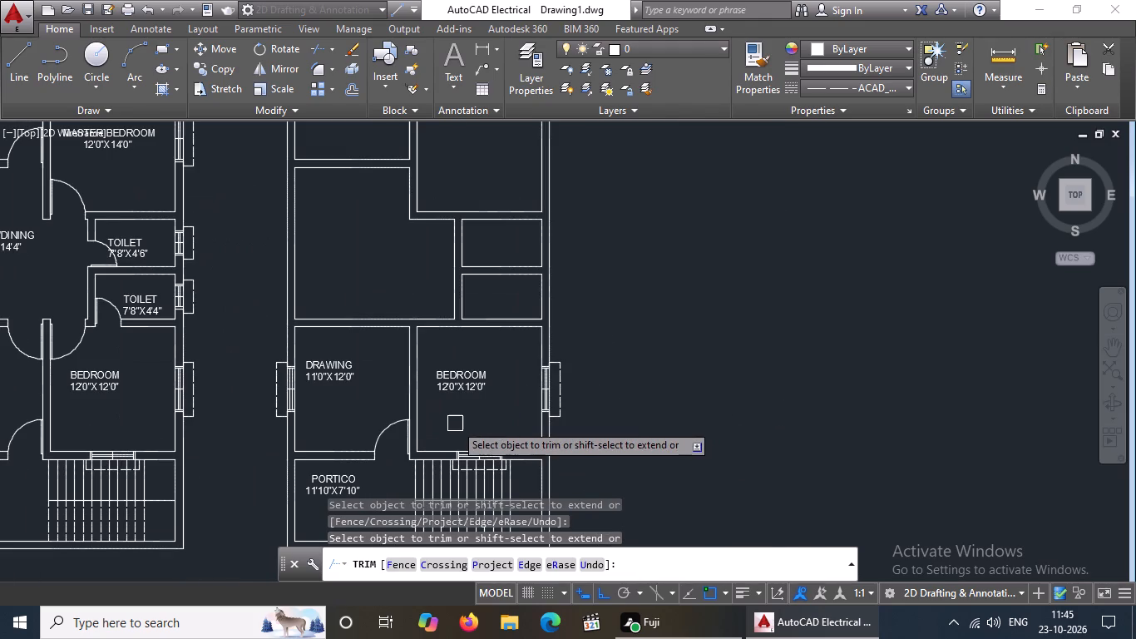
pyautogui.press('Escape')
# Erase the DRAWING and BEDROOM labels, the Drawing room's west window, the Bedroom's east window and the Drawing/Portico door from the copied plan.
pyautogui.click(327, 368)
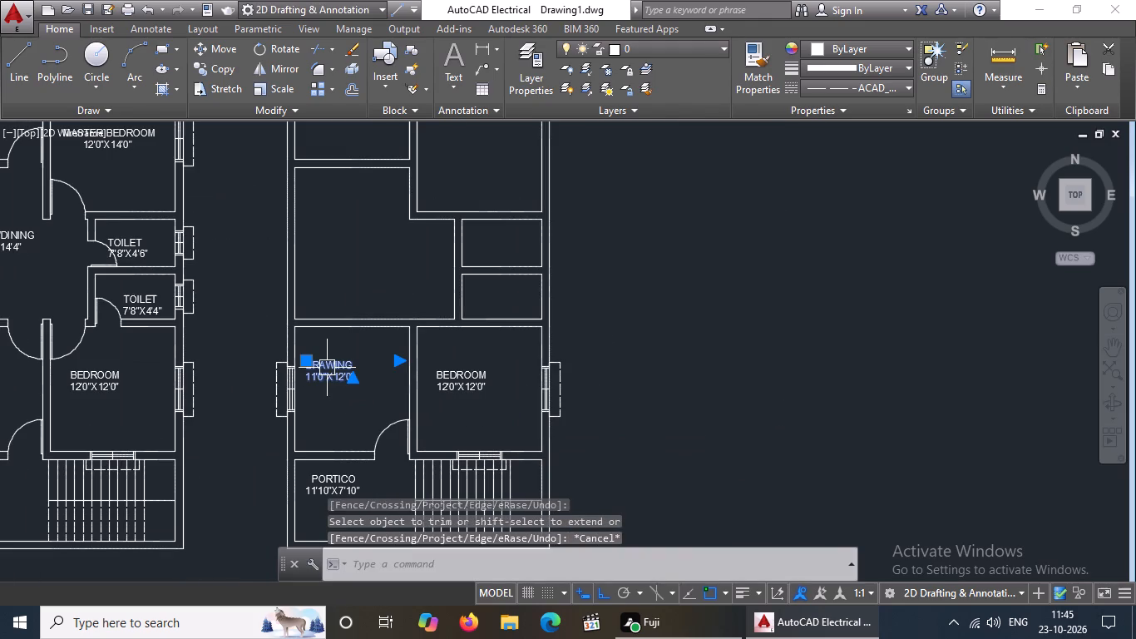
pyautogui.press('Delete')
pyautogui.click(467, 374)
pyautogui.press('Delete')
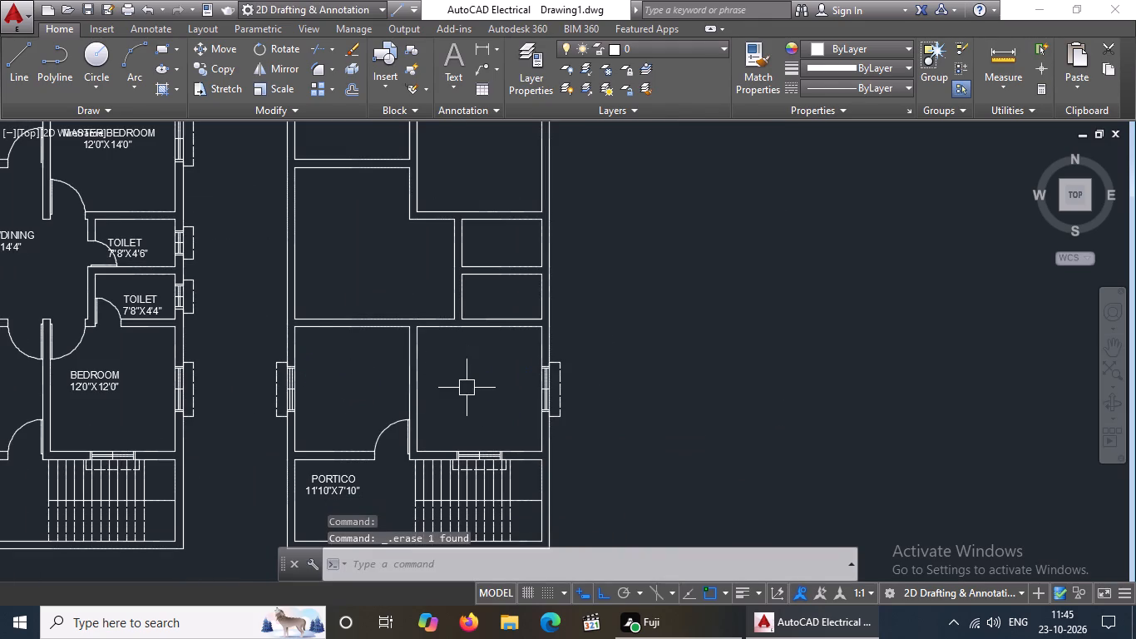
pyautogui.click(236, 340)
pyautogui.click(348, 422)
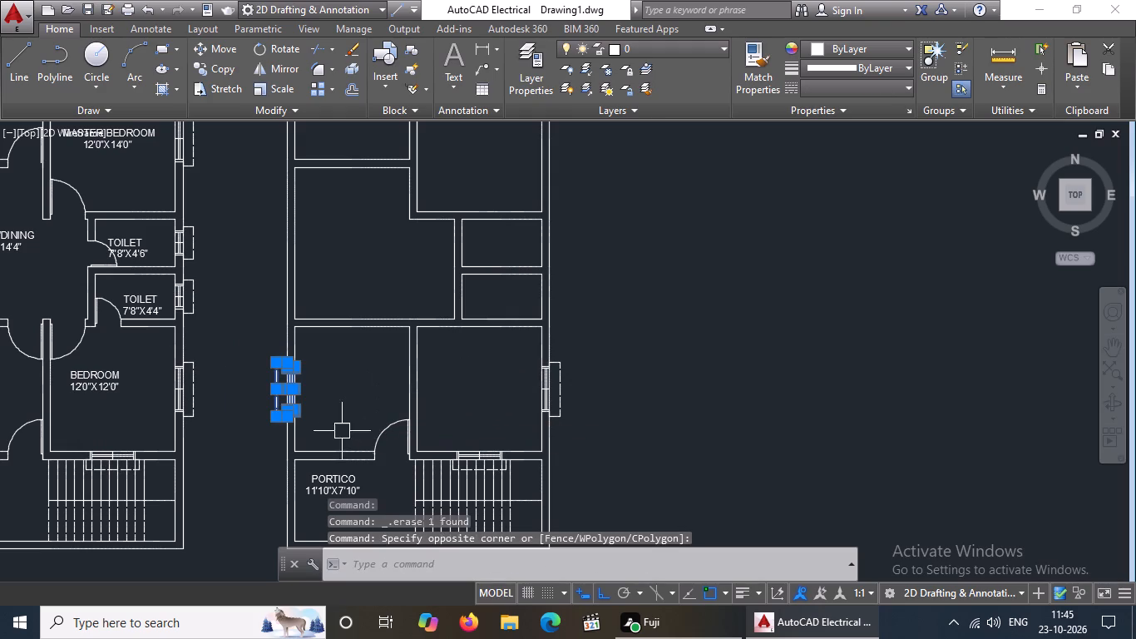
pyautogui.press('Delete')
pyautogui.click(513, 357)
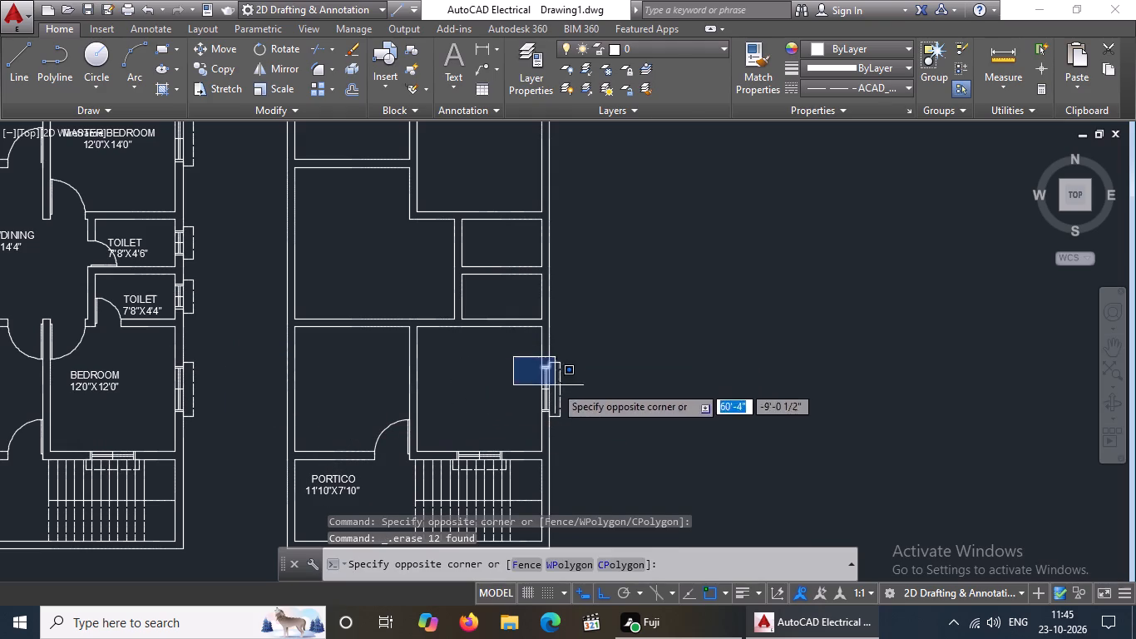
pyautogui.click(607, 427)
pyautogui.press('Delete')
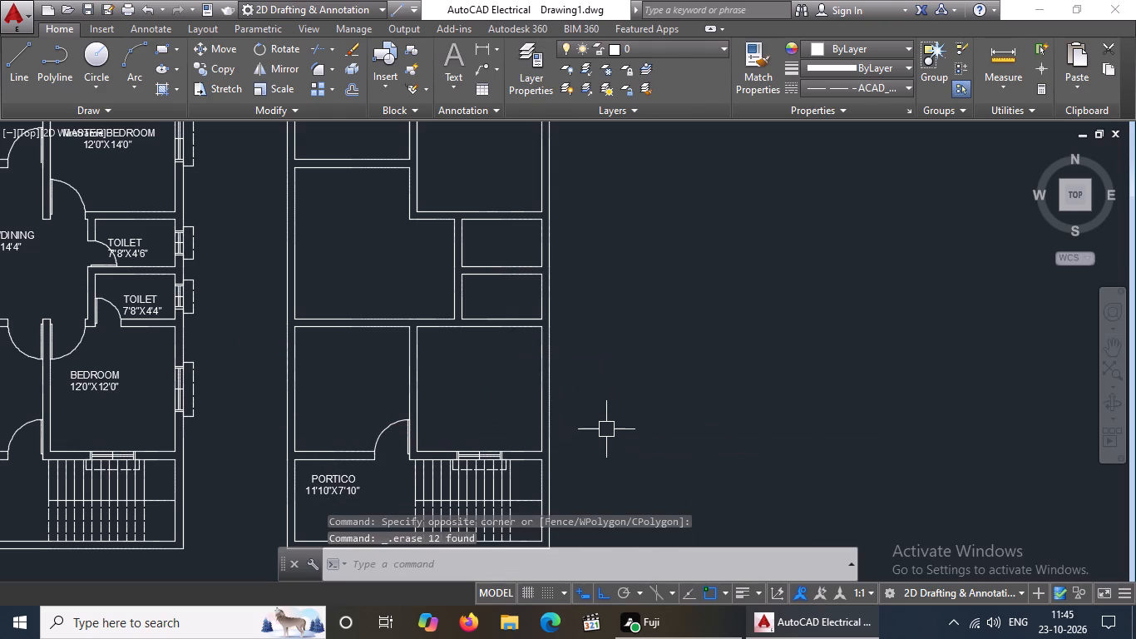
pyautogui.click(385, 432)
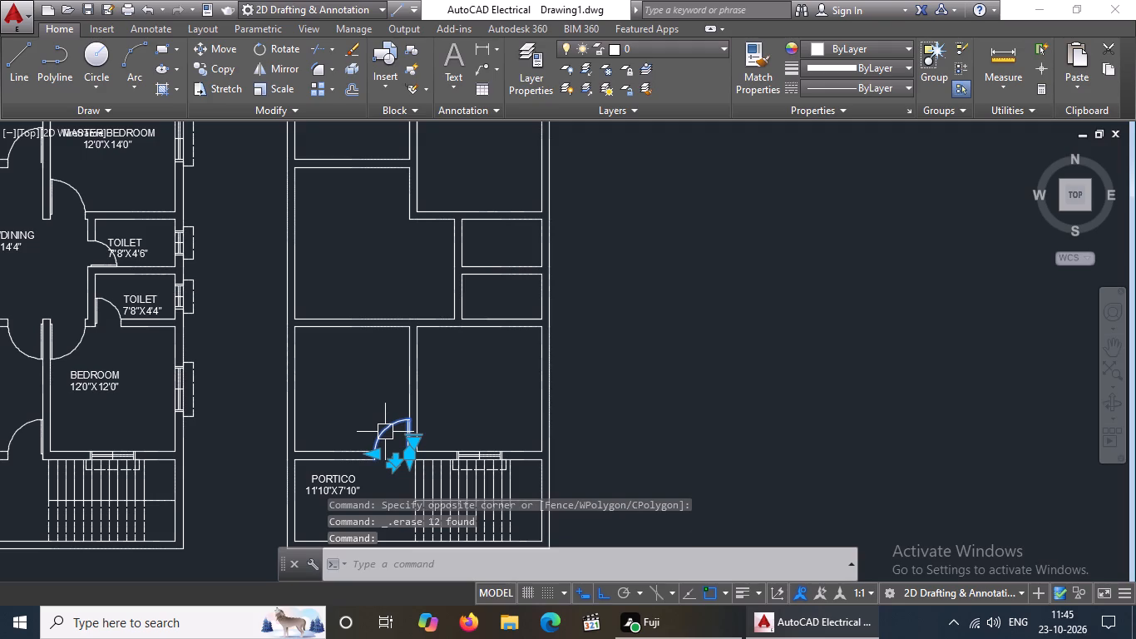
pyautogui.press('Delete')
# Extend both lines of the wall between the Drawing room and Portico east across the former door opening.
pyautogui.scroll(1, 389, 457)
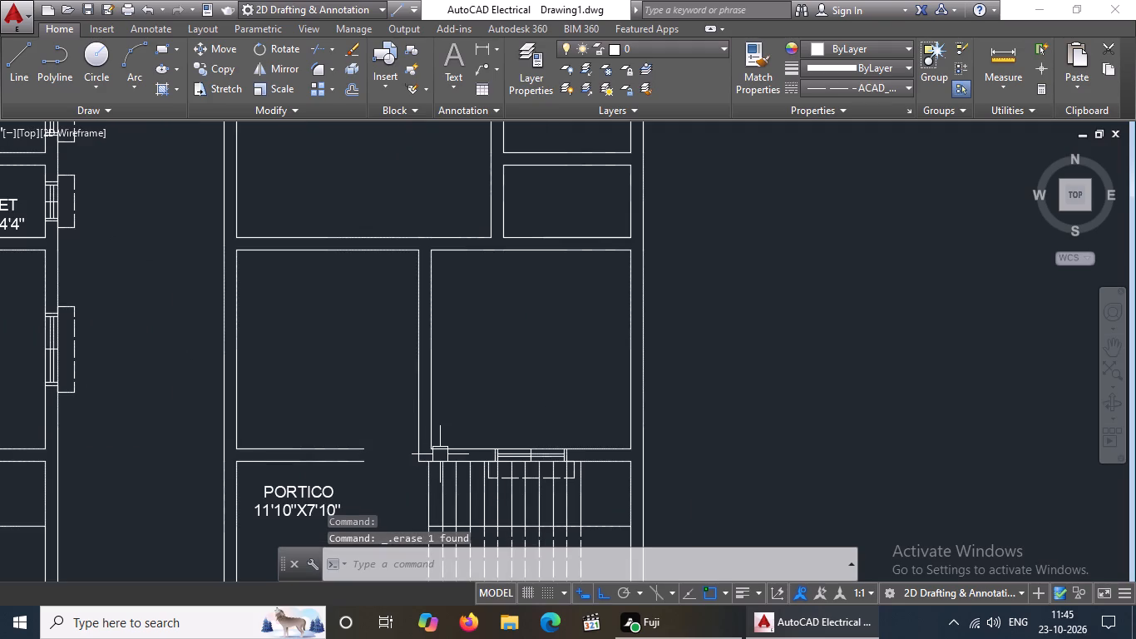
pyautogui.press('Escape')
pyautogui.press('e')
pyautogui.press('x')
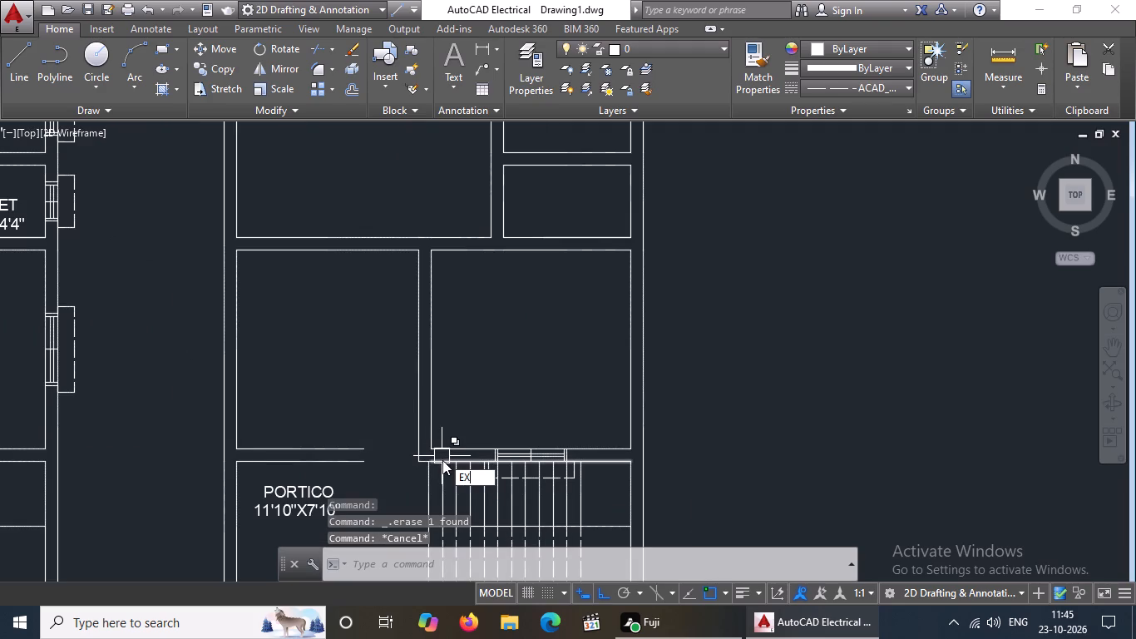
pyautogui.press('Return')
pyautogui.press('Return')
pyautogui.click(358, 468)
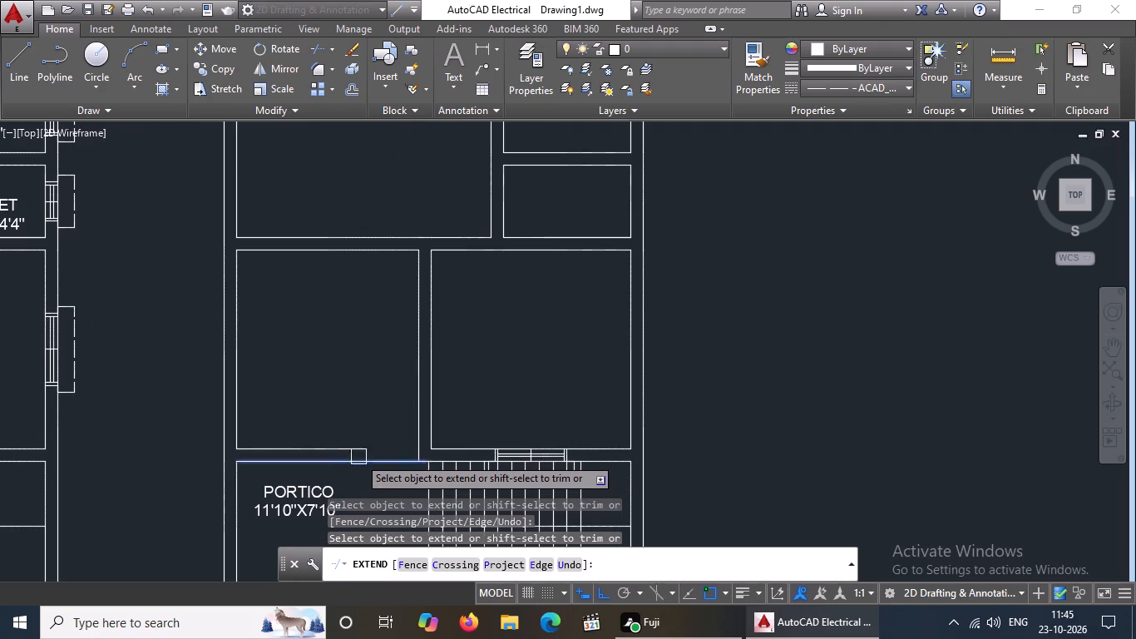
pyautogui.click(358, 449)
pyautogui.scroll(-1, 432, 453)
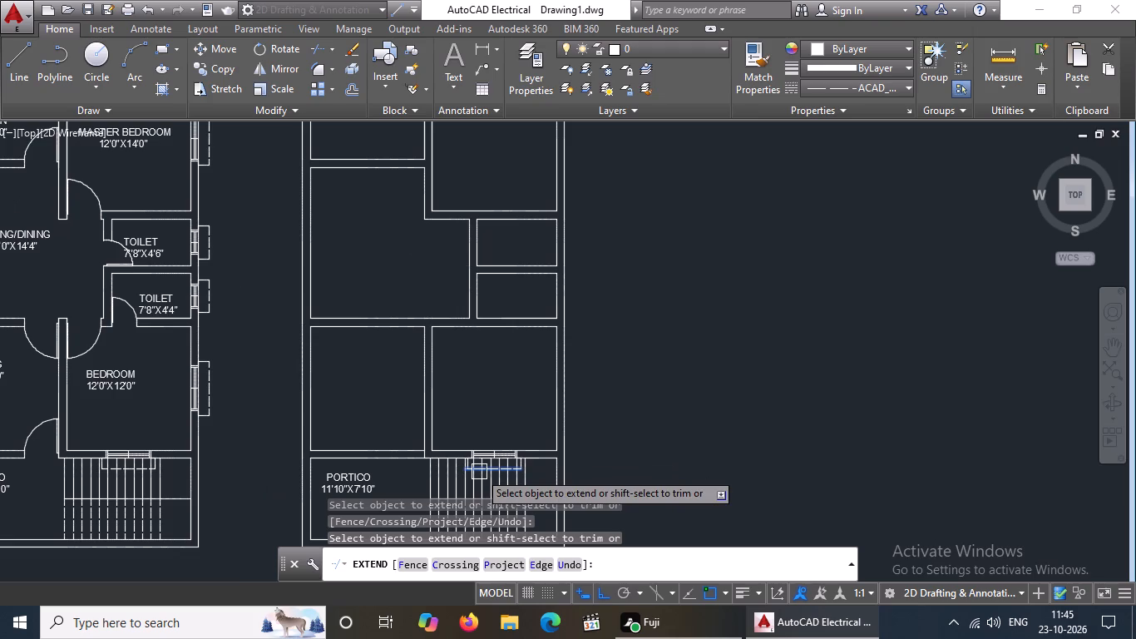
pyautogui.press('Escape')
# Trim and erase the Drawing/Bedroom partition line end crossing the closed wall north of the portico and stairs.
pyautogui.press('t')
pyautogui.press('r')
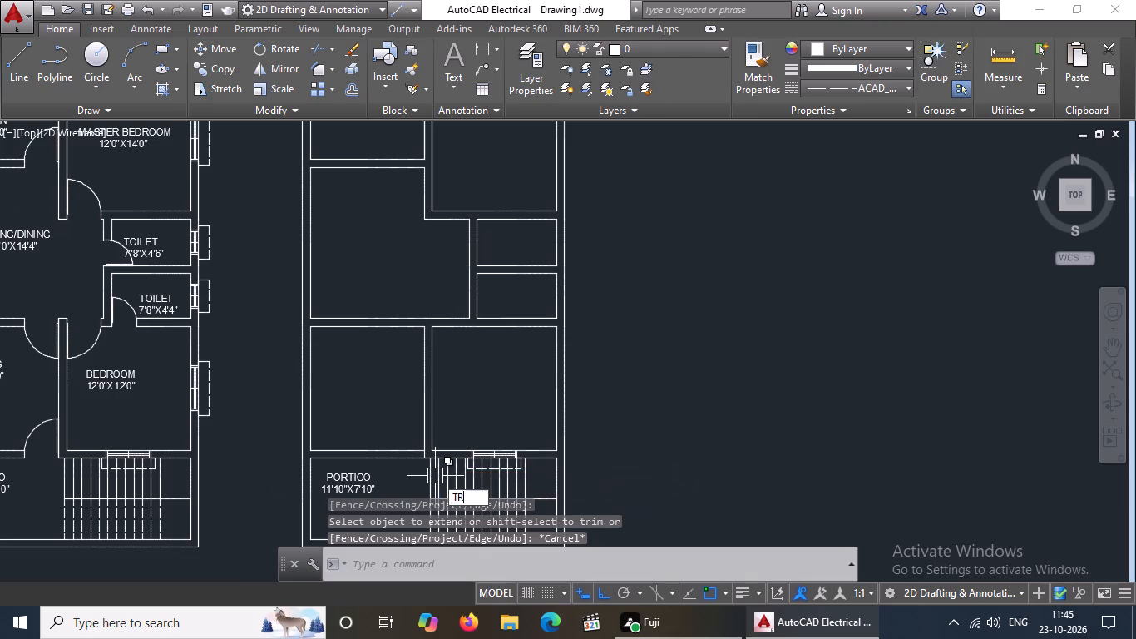
pyautogui.press('Return')
pyautogui.press('Return')
pyautogui.scroll(3, 431, 463)
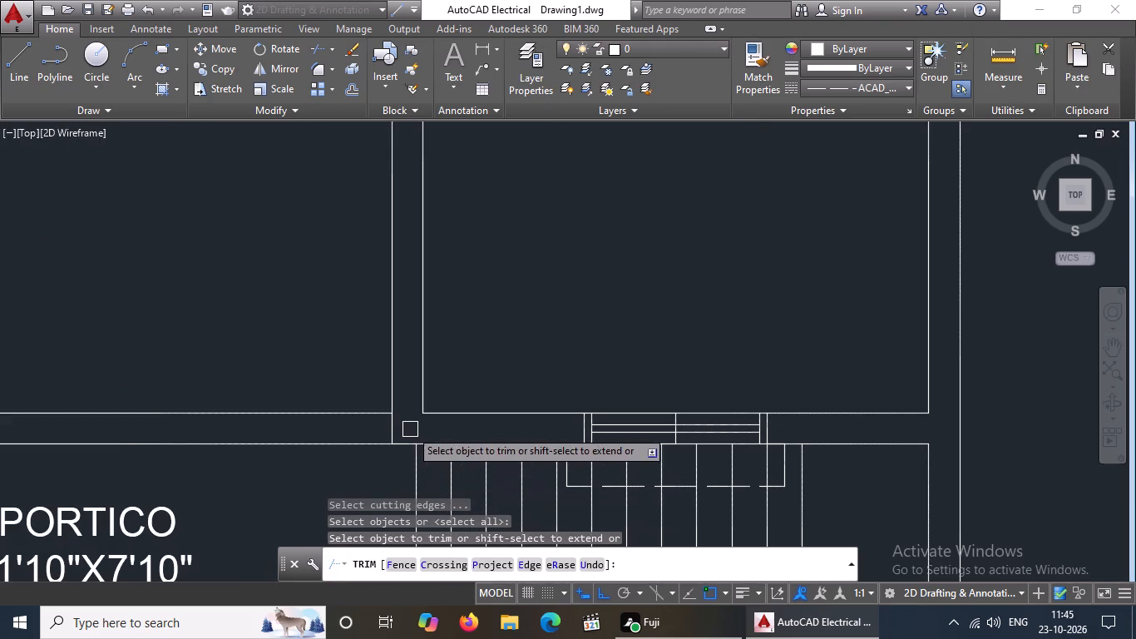
pyautogui.scroll(2, 397, 438)
pyautogui.moveTo(381, 392); pyautogui.dragTo(383, 399)
pyautogui.click(385, 444)
pyautogui.press('Escape')
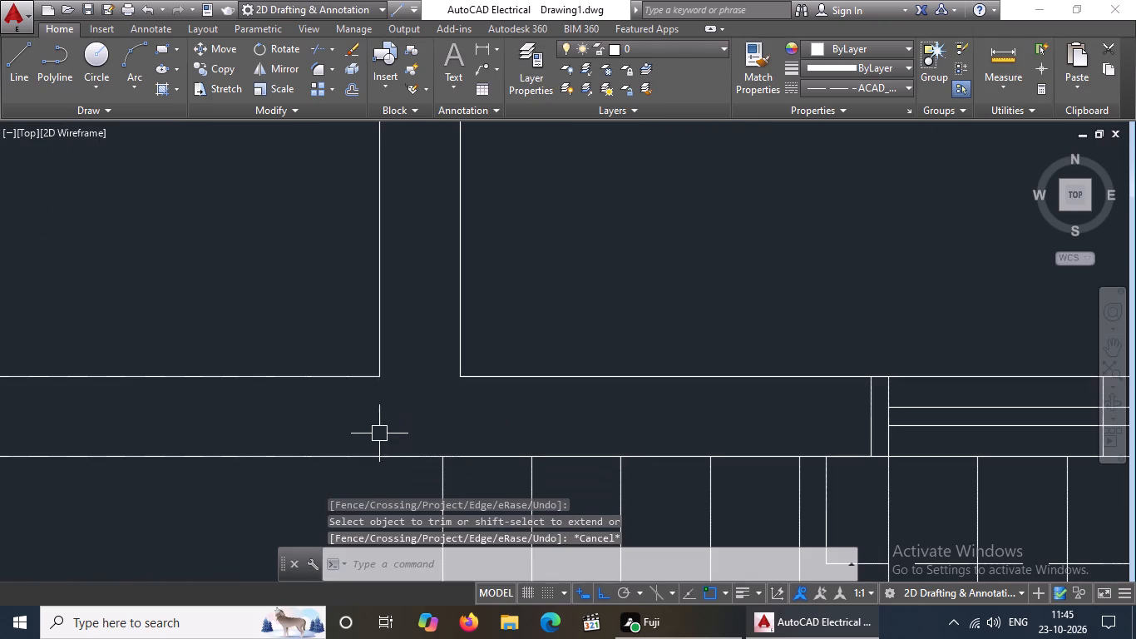
pyautogui.moveTo(367, 409); pyautogui.dragTo(378, 415)
pyautogui.click(444, 442)
pyautogui.moveTo(360, 399); pyautogui.dragTo(375, 418)
pyautogui.click(398, 442)
pyautogui.press('Delete')
# Erase the Bedroom's south window above the stairs and the PORTICO 11'10"X7'10" label from the copied plan.
pyautogui.scroll(-5, 398, 443)
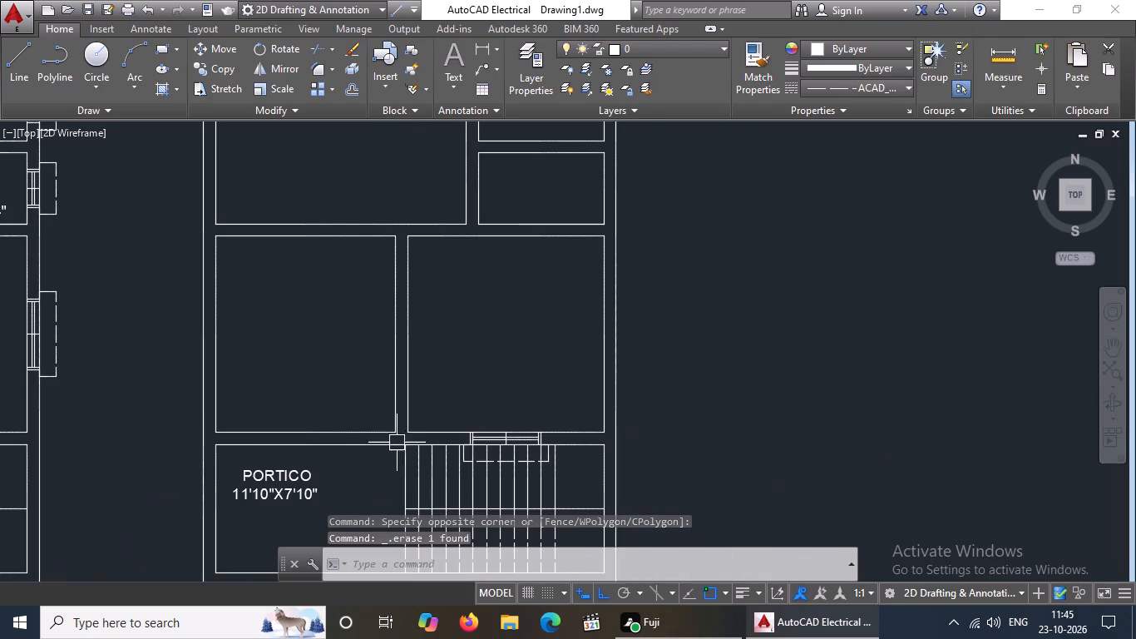
pyautogui.moveTo(453, 417); pyautogui.dragTo(468, 460)
pyautogui.click(573, 477)
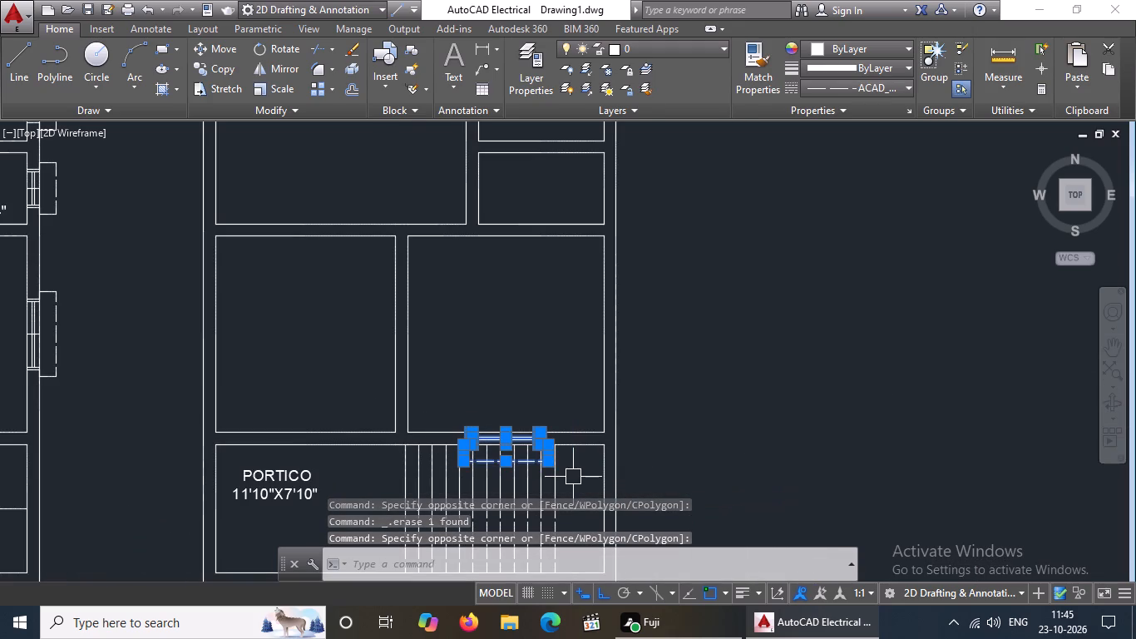
pyautogui.press('Delete')
pyautogui.scroll(-3, 571, 478)
pyautogui.scroll(2, 487, 489)
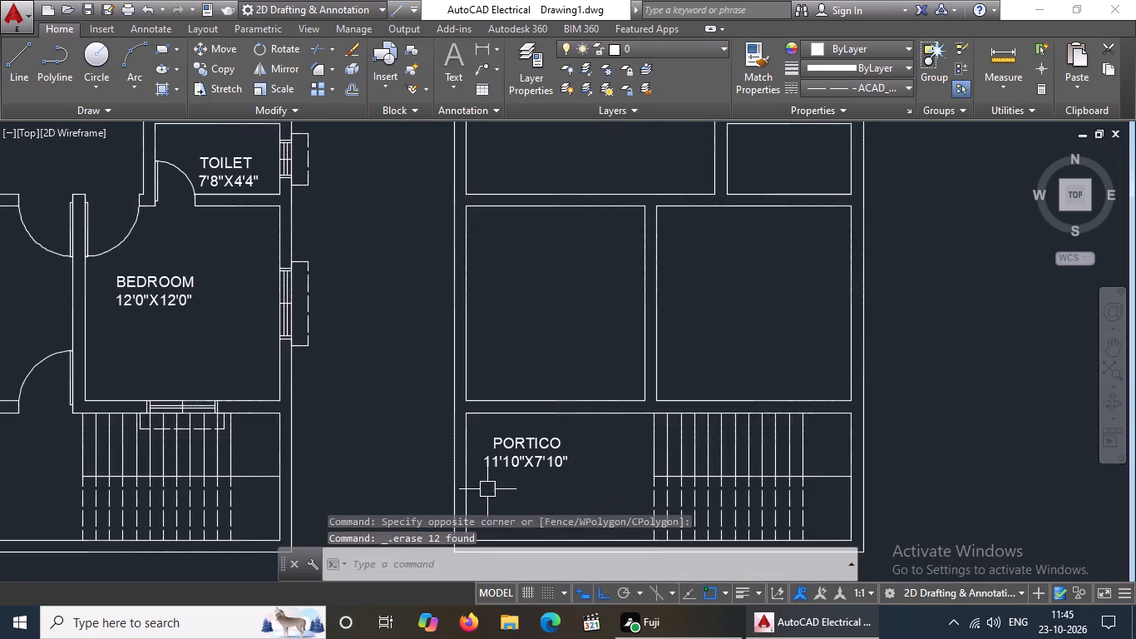
pyautogui.scroll(1, 487, 489)
pyautogui.click(523, 458)
pyautogui.press('Delete')
# Look over the copied plan from the portico up to the north wall, checking the walls for leftovers.
pyautogui.scroll(-3, 532, 470)
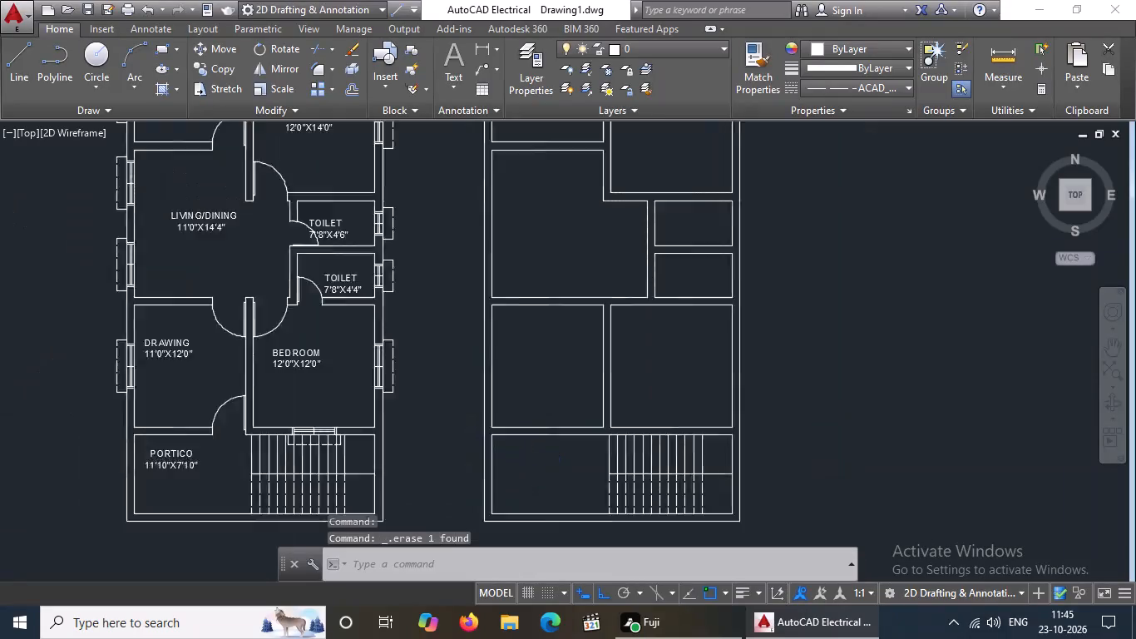
pyautogui.scroll(-1, 532, 470)
pyautogui.scroll(3, 547, 497)
pyautogui.scroll(-1, 547, 497)
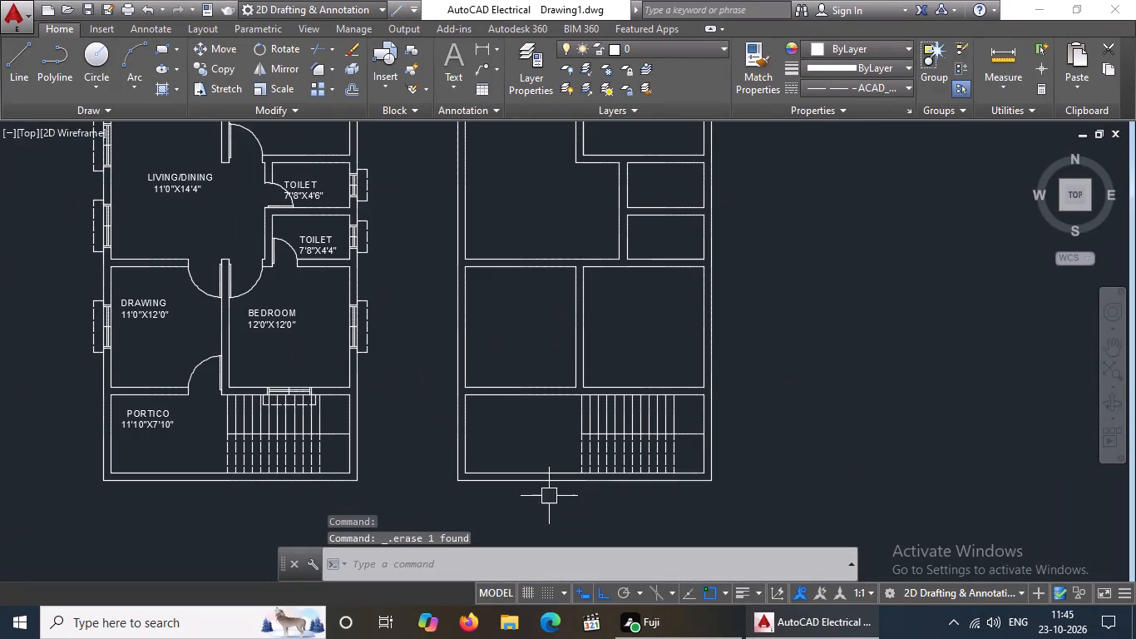
pyautogui.moveTo(560, 447); pyautogui.dragTo(538, 555, button='middle')
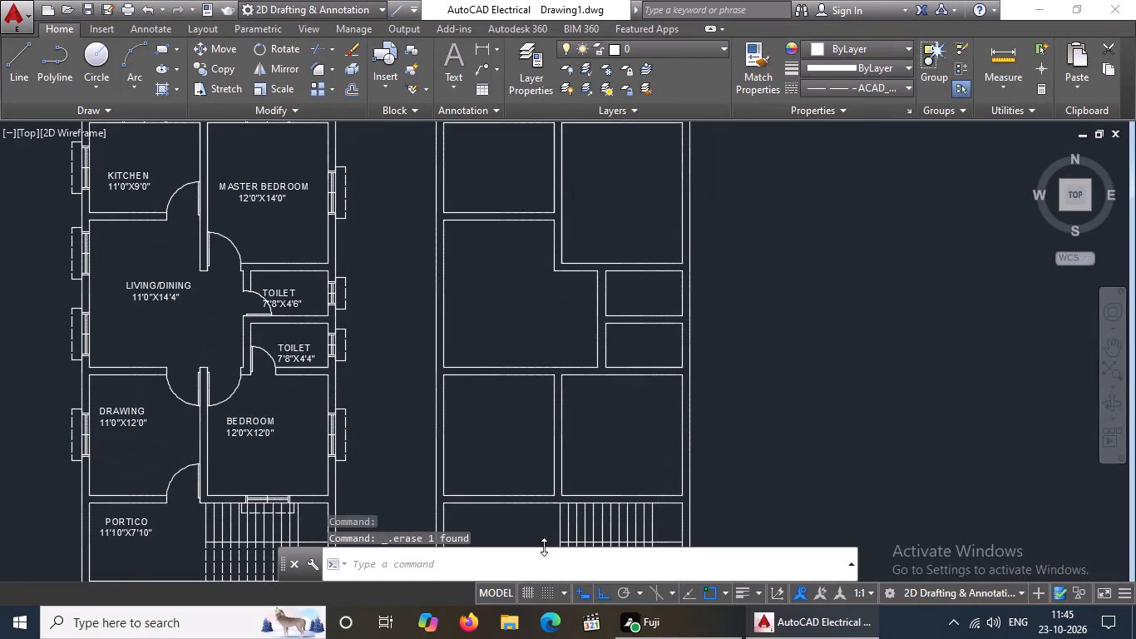
pyautogui.moveTo(509, 453); pyautogui.dragTo(488, 551, button='middle')
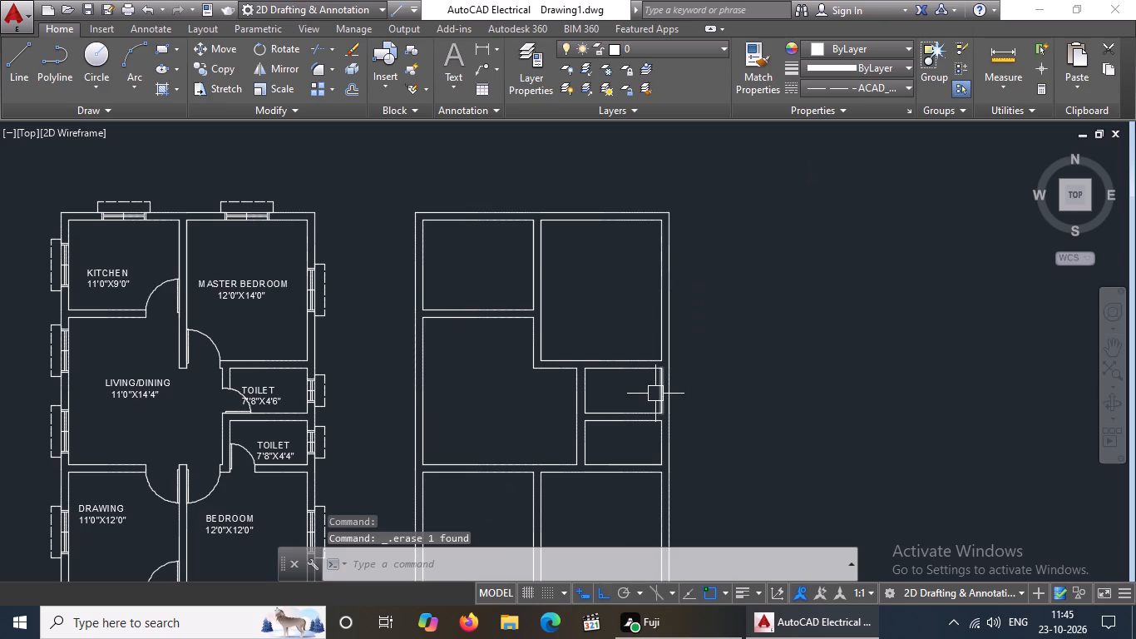
pyautogui.press('Escape')
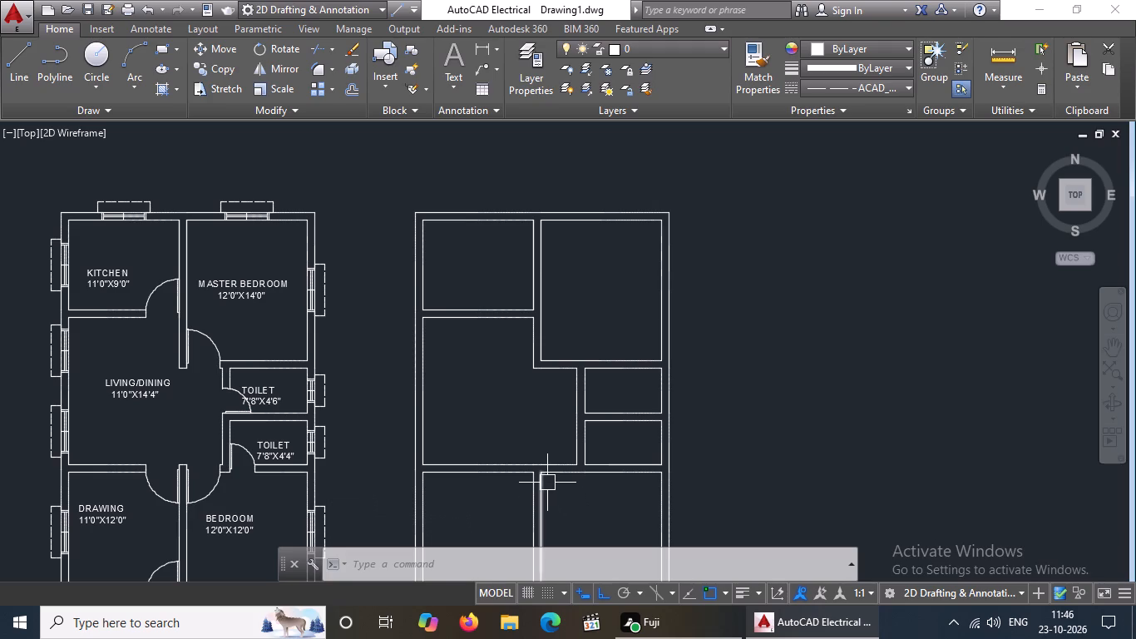
pyautogui.press('Escape')
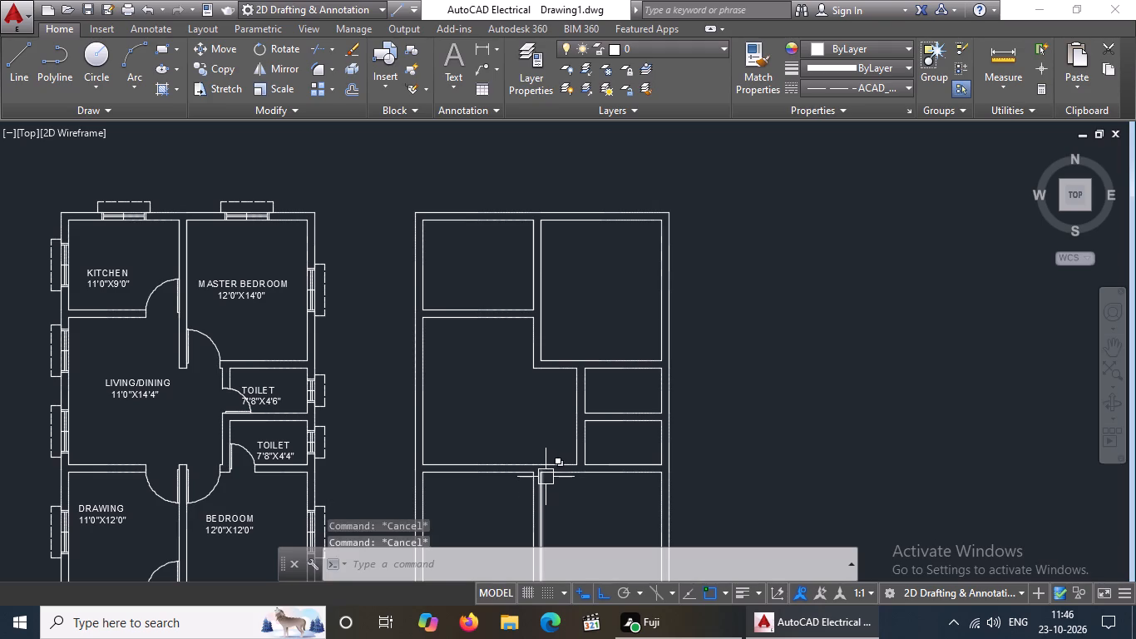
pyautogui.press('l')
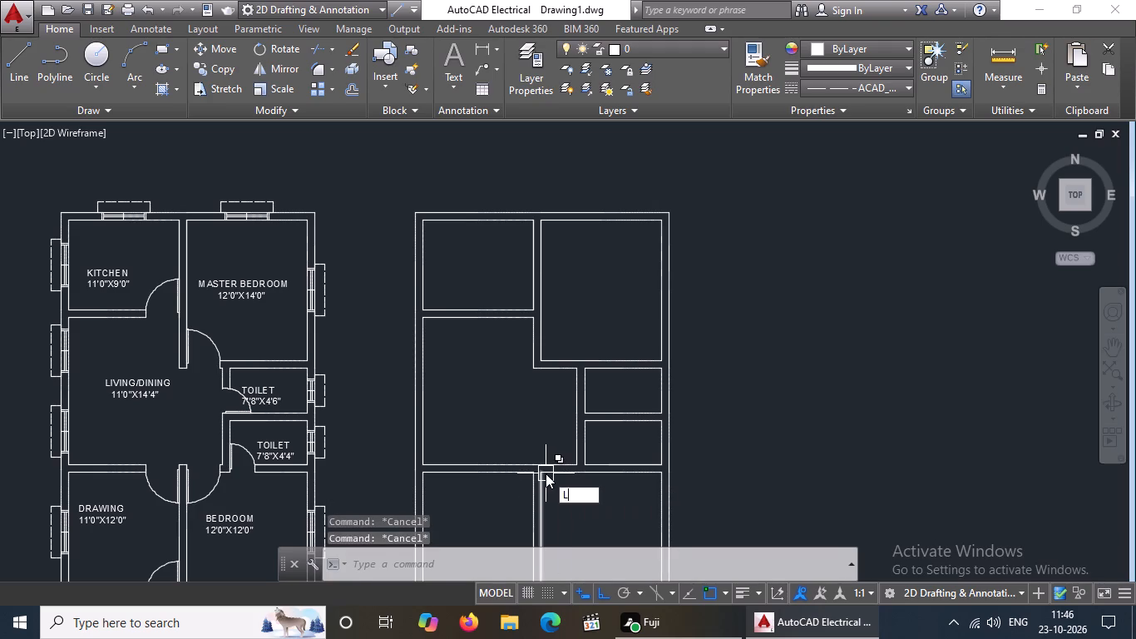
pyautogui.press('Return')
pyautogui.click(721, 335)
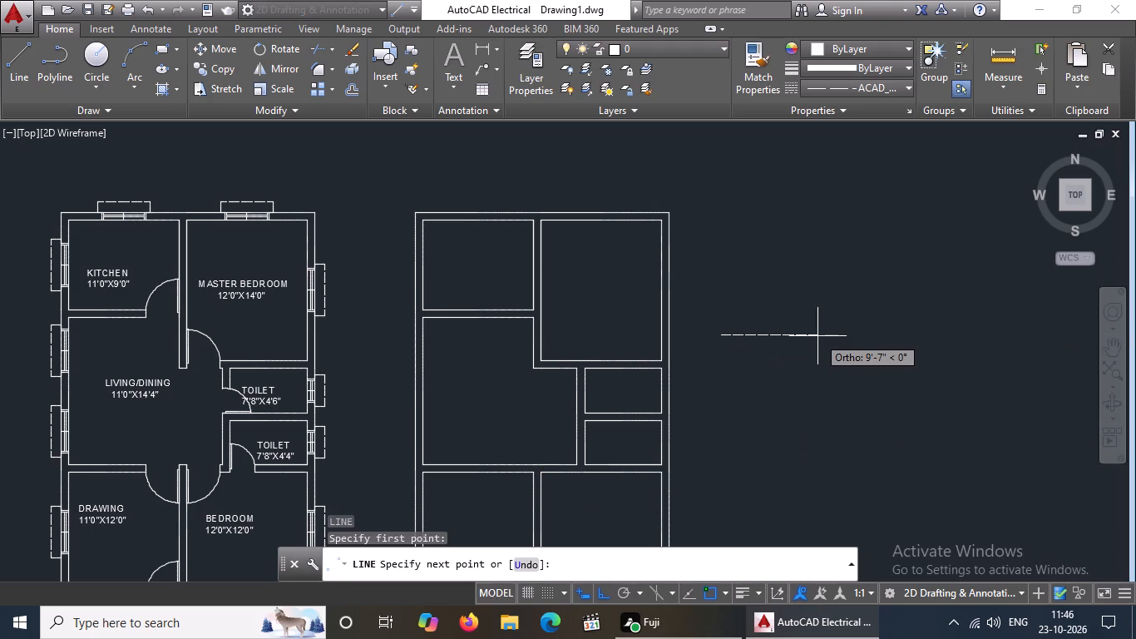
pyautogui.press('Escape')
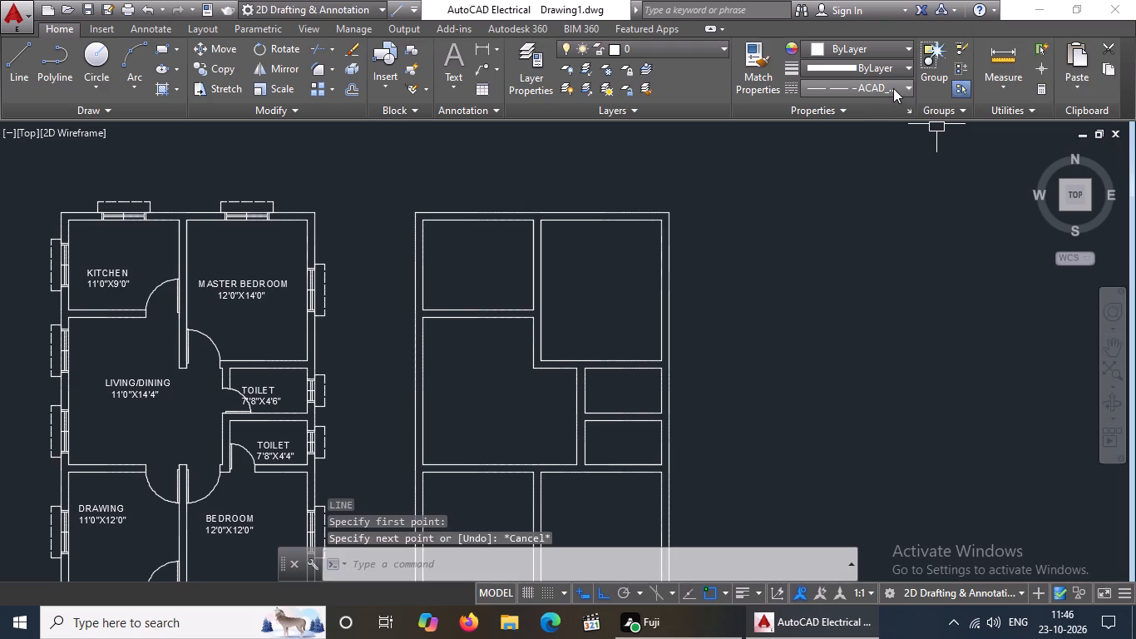
# Set the current linetype to Continuous.
pyautogui.click(893, 87)
pyautogui.click(862, 170)
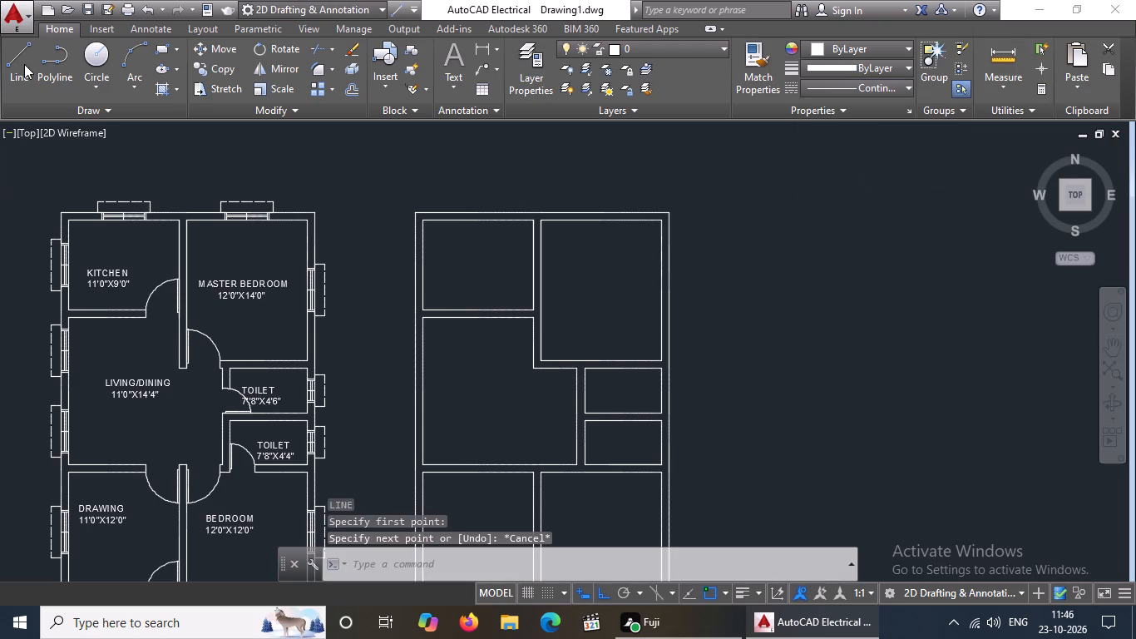
# Draw a closed 9" by 9" square with lines in the empty space east of the copied plan's north-east corner.
pyautogui.moveTo(32, 62); pyautogui.dragTo(45, 75)
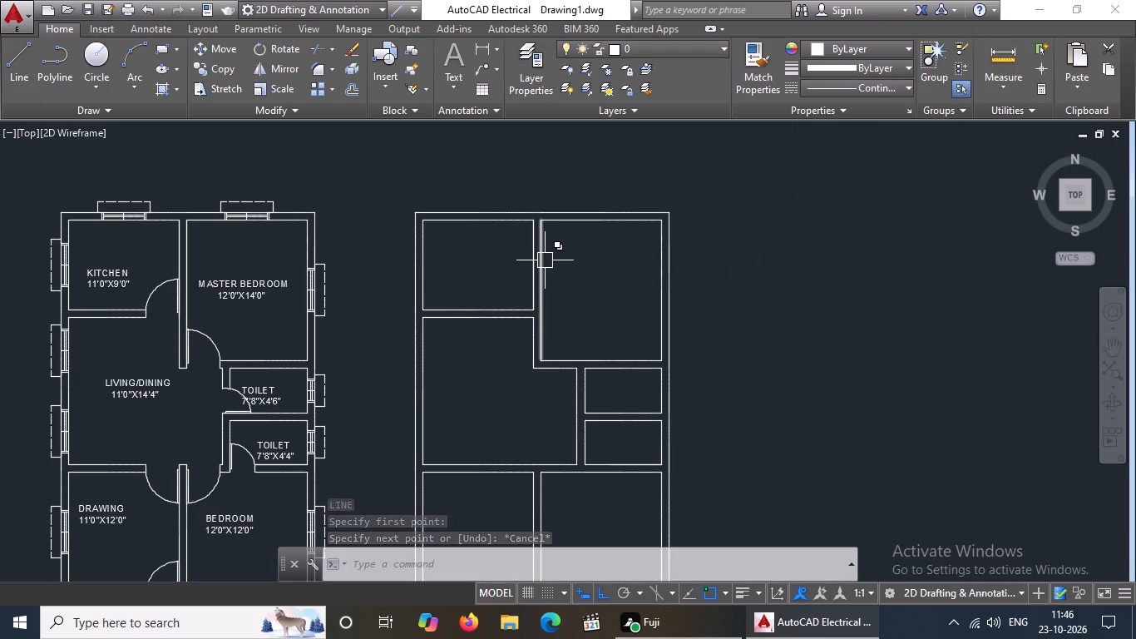
pyautogui.press('Escape')
pyautogui.press('l')
pyautogui.press('Return')
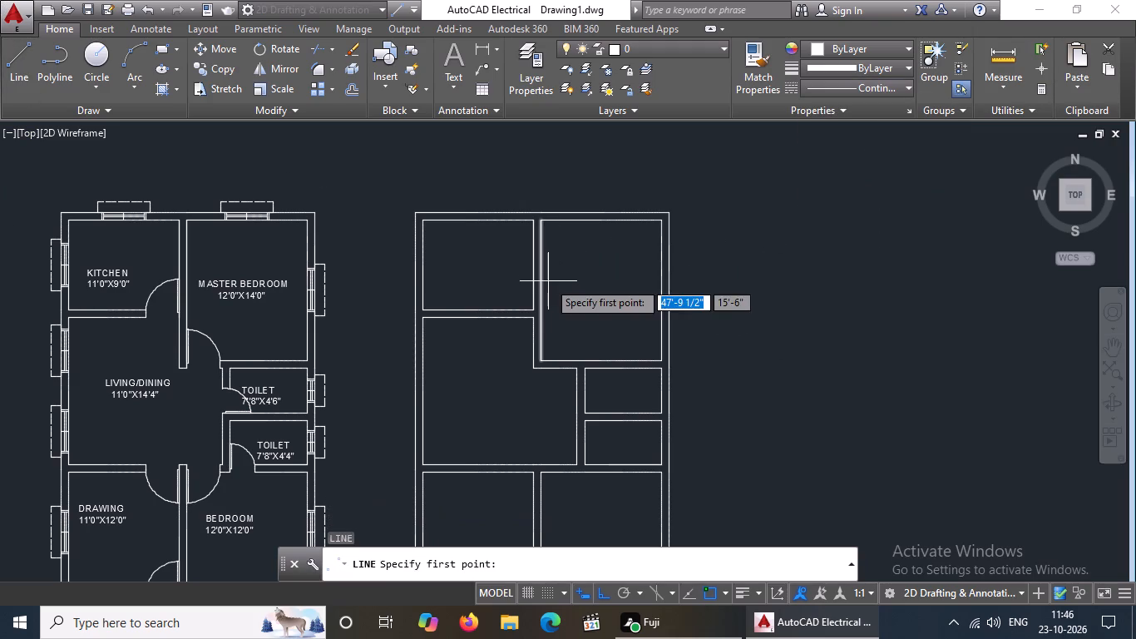
pyautogui.click(716, 234)
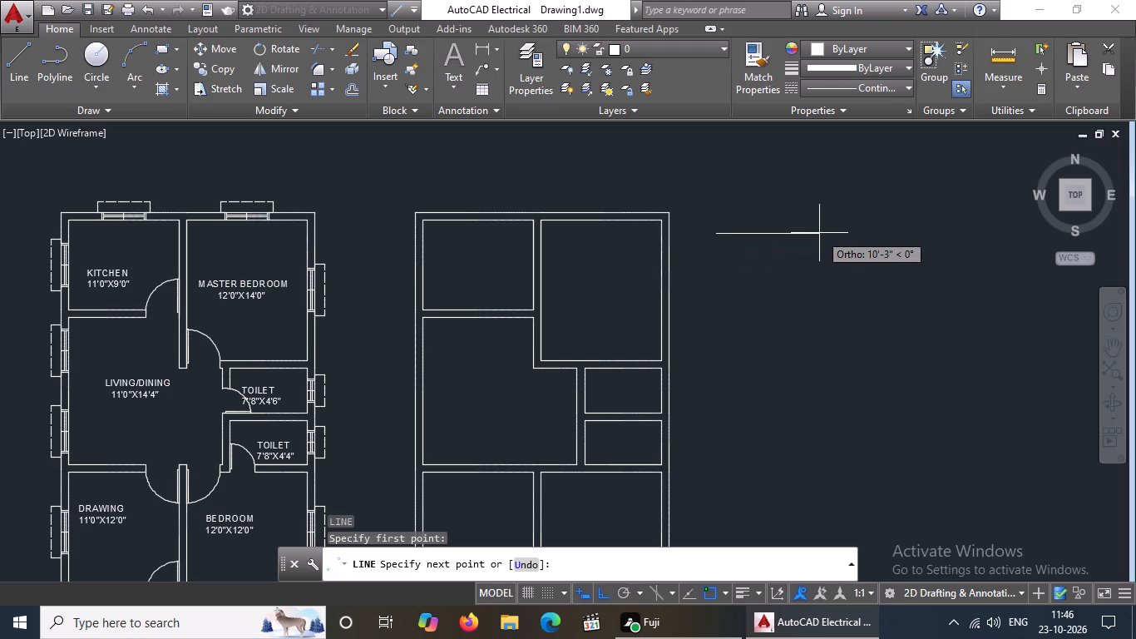
pyautogui.press('9')
pyautogui.hotkey('shift', '"')
pyautogui.press('Return')
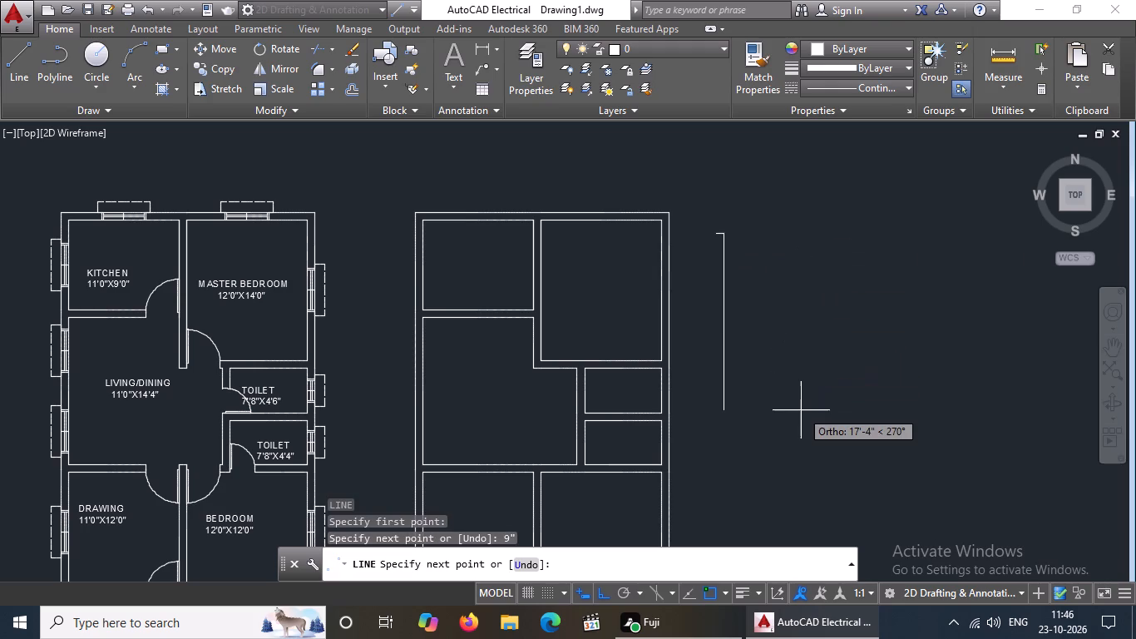
pyautogui.press('9')
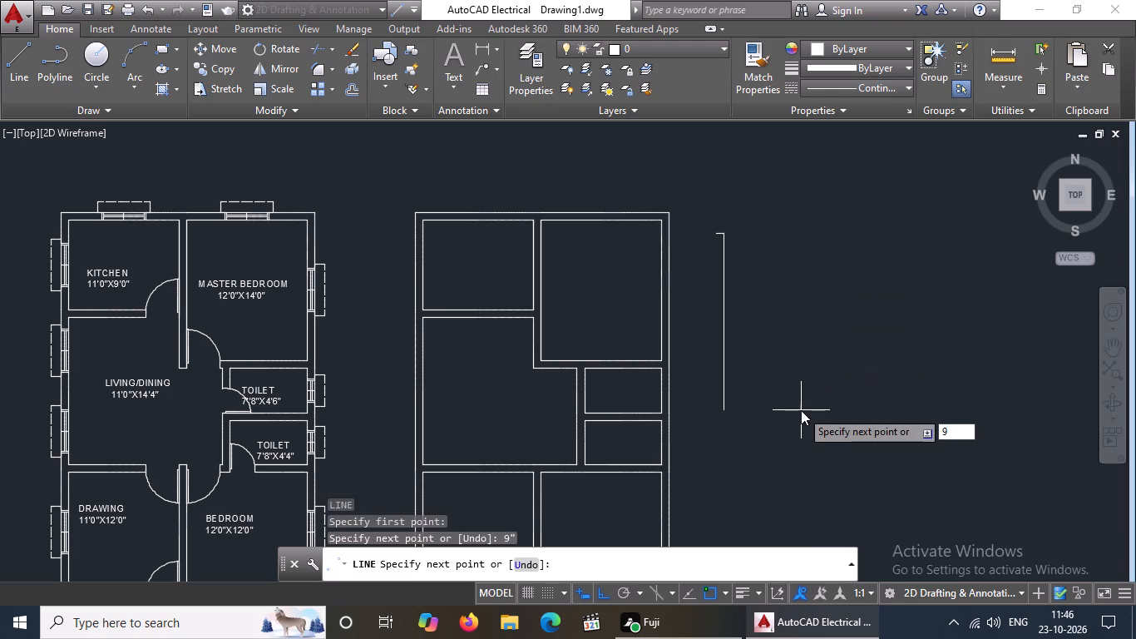
pyautogui.hotkey('shift', '"')
pyautogui.press('Return')
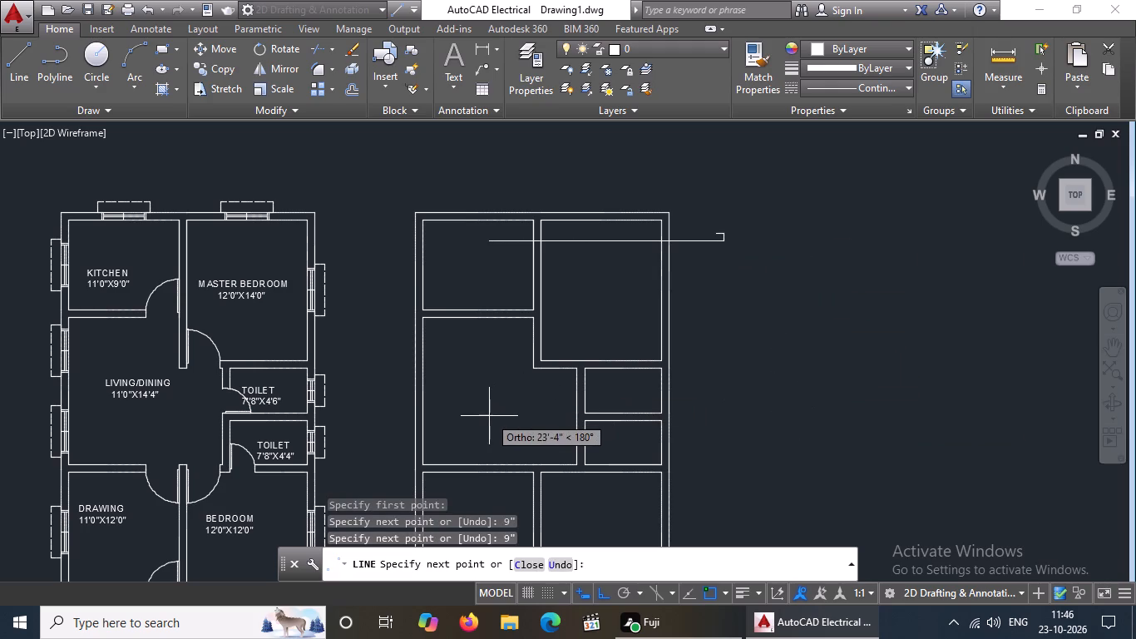
pyautogui.press('9')
pyautogui.hotkey('shift', '"')
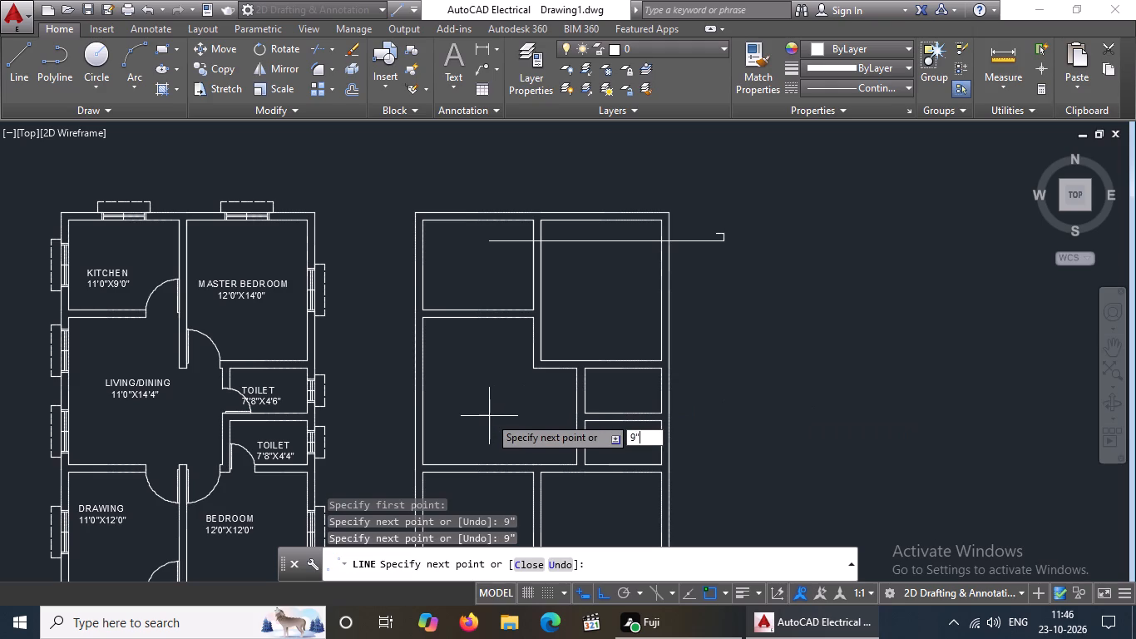
pyautogui.press('Return')
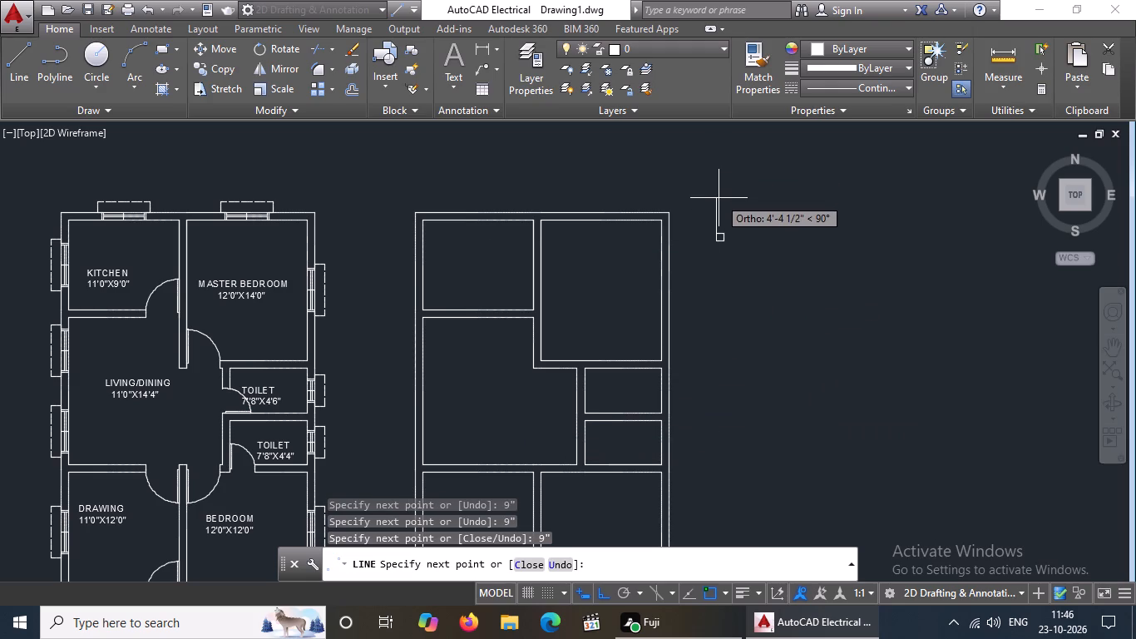
pyautogui.press('9')
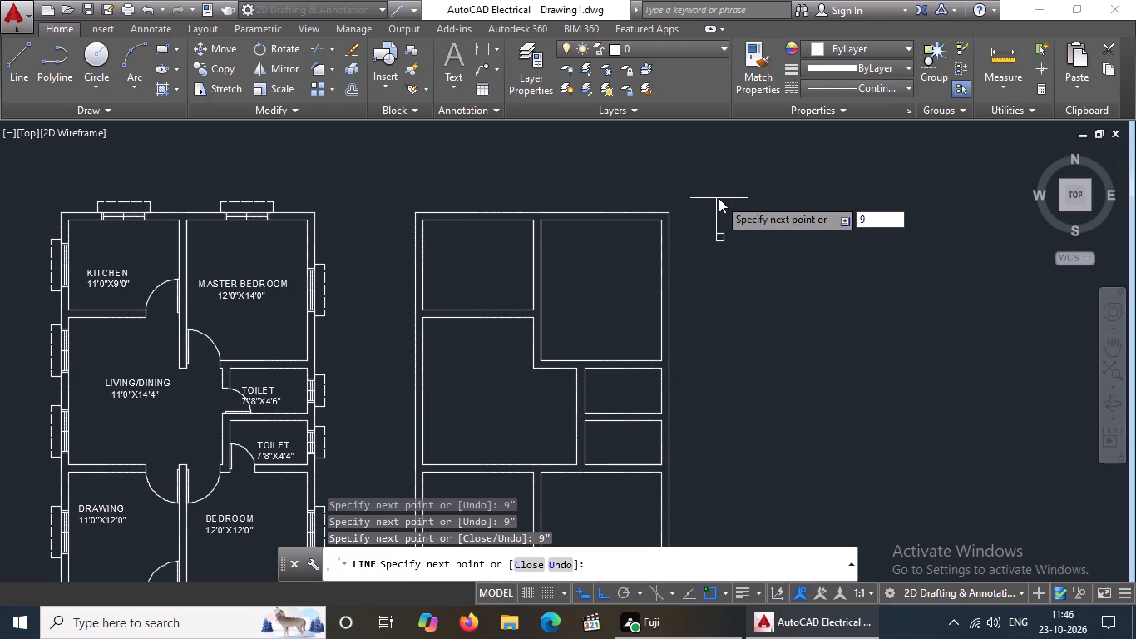
pyautogui.hotkey('shift', '"')
pyautogui.press('Return')
pyautogui.press('Return')
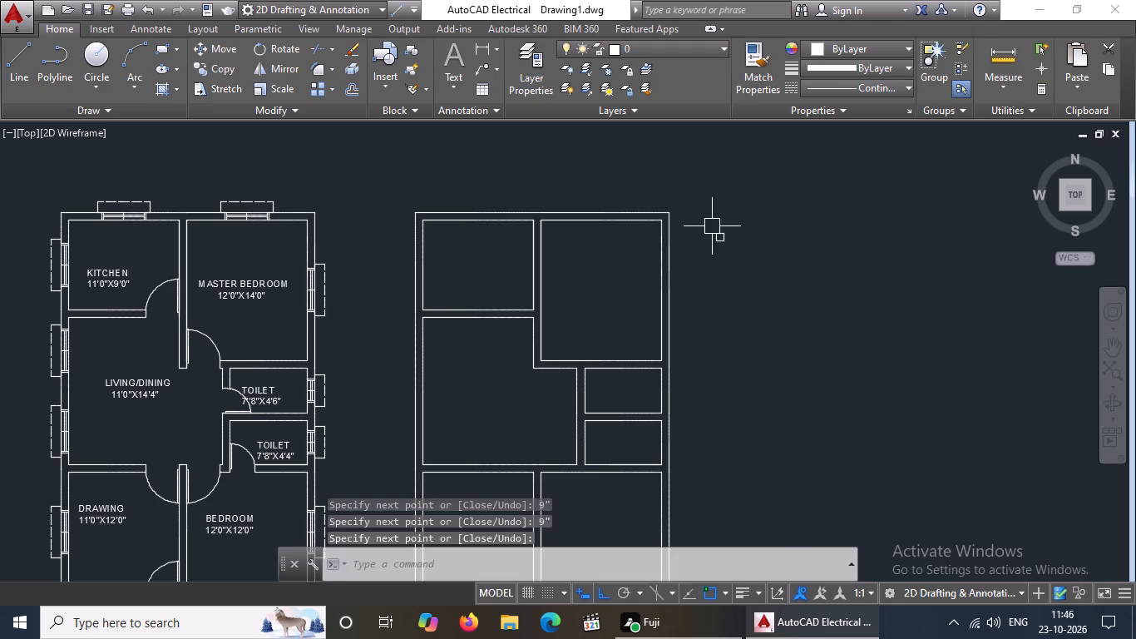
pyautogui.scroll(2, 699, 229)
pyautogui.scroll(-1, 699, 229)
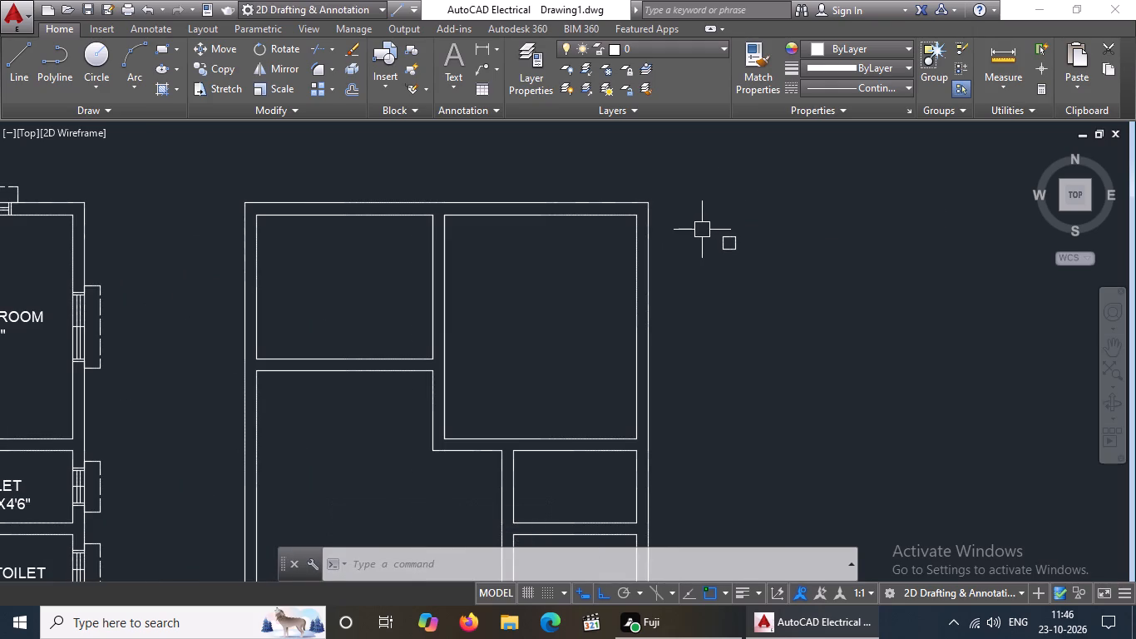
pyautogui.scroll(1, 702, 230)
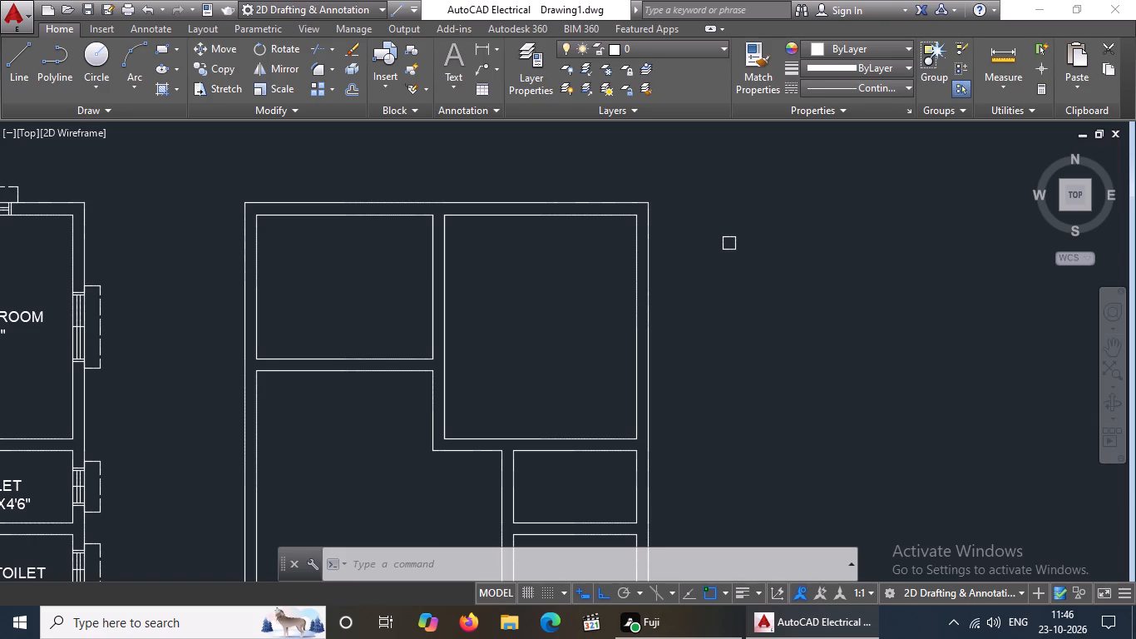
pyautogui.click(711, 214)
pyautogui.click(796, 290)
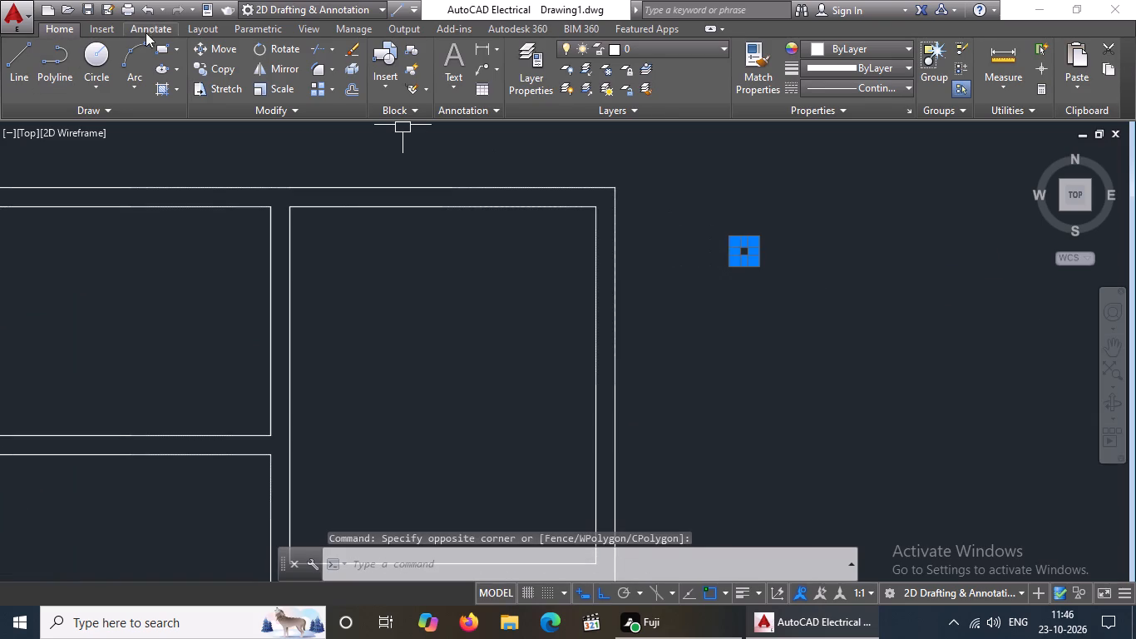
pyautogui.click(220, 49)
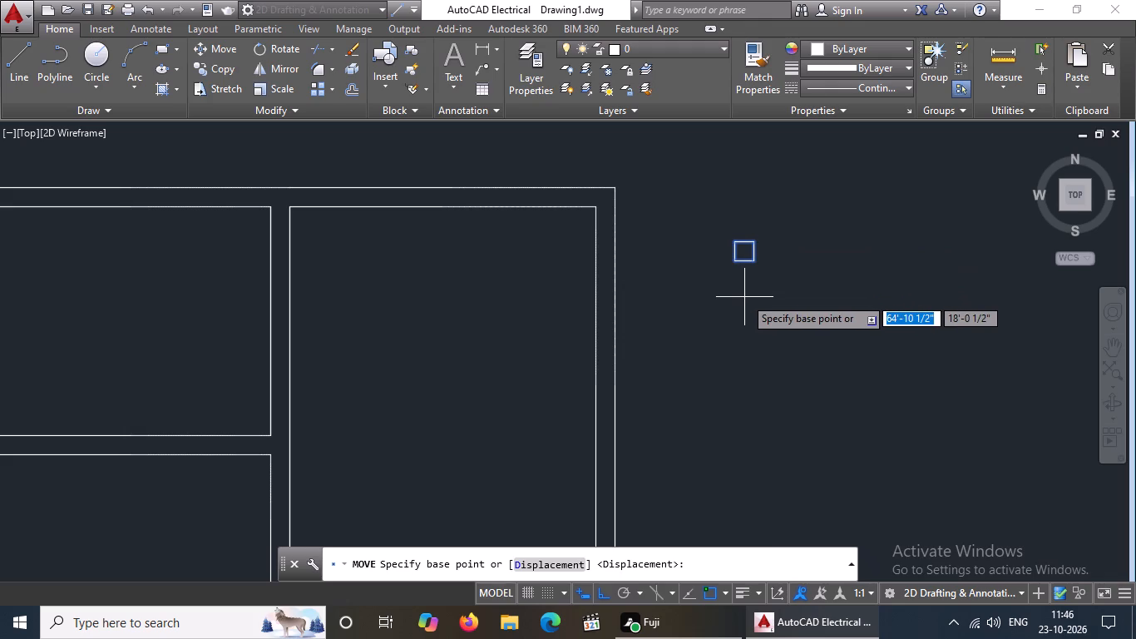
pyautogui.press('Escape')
# Limit the running object snaps to Endpoint, Midpoint and Center.
pyautogui.write('OS')
pyautogui.press('space')
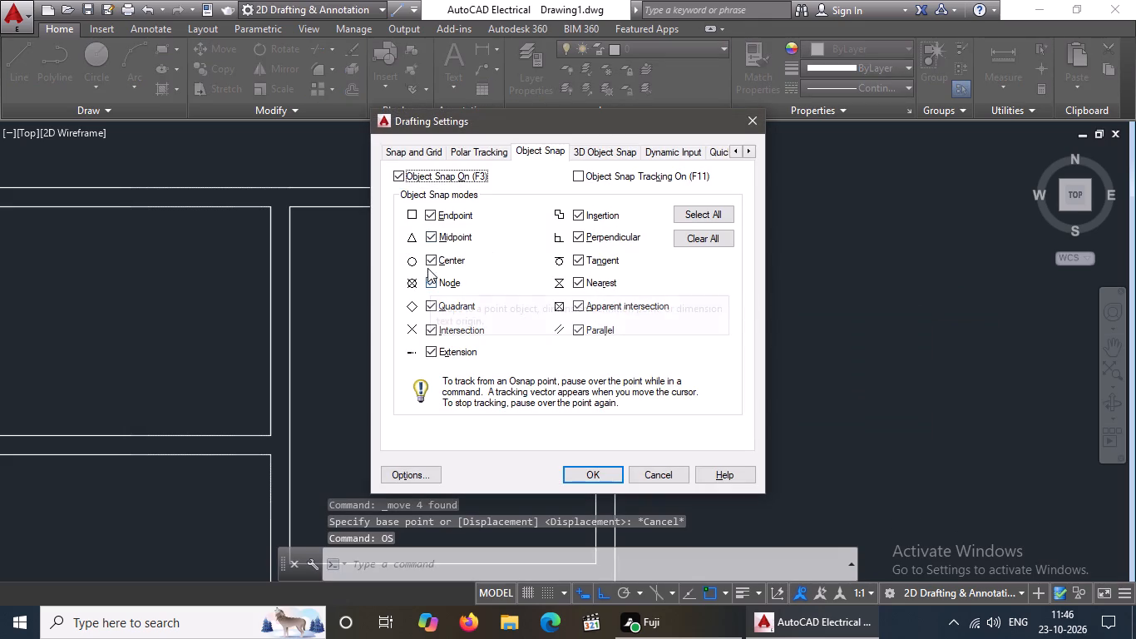
pyautogui.click(697, 235)
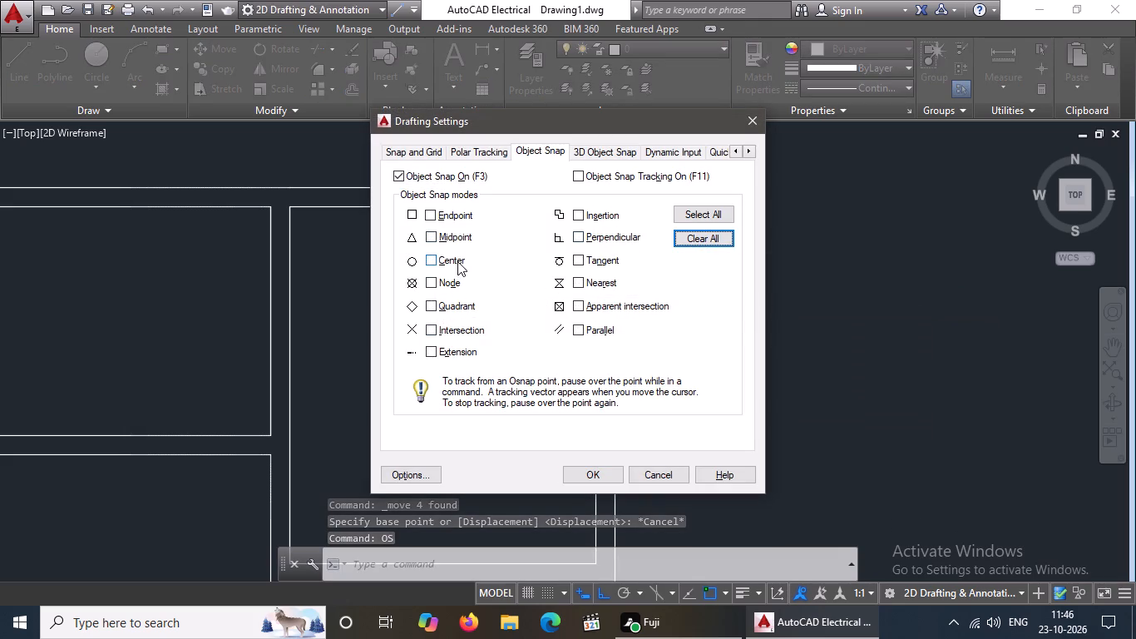
pyautogui.click(457, 260)
pyautogui.click(457, 231)
pyautogui.click(457, 214)
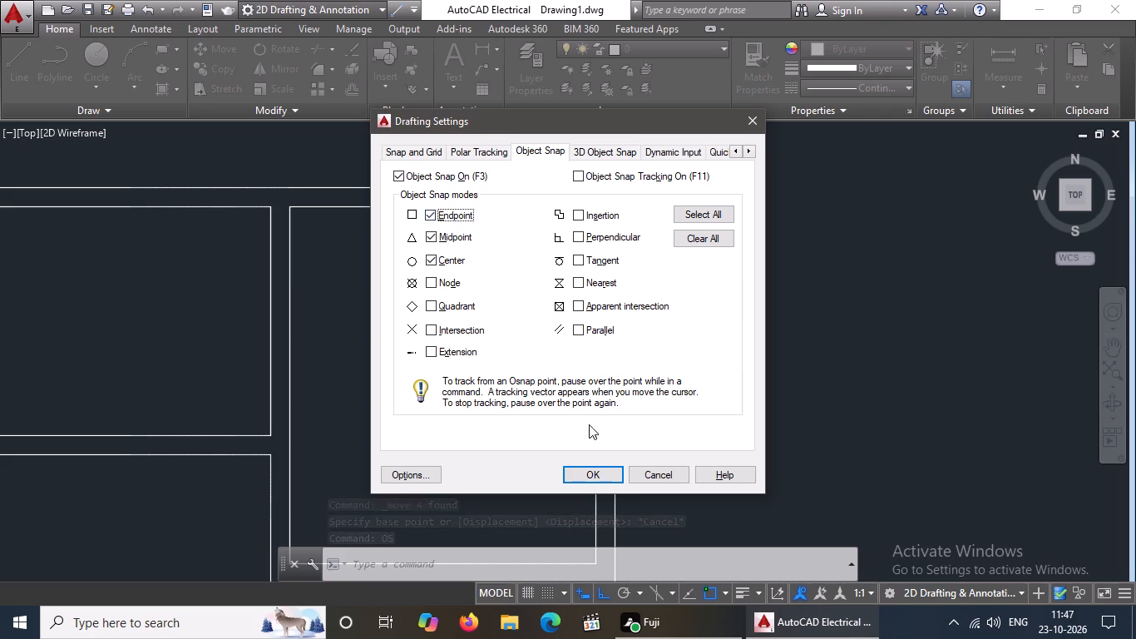
pyautogui.click(600, 478)
pyautogui.scroll(-2, 502, 471)
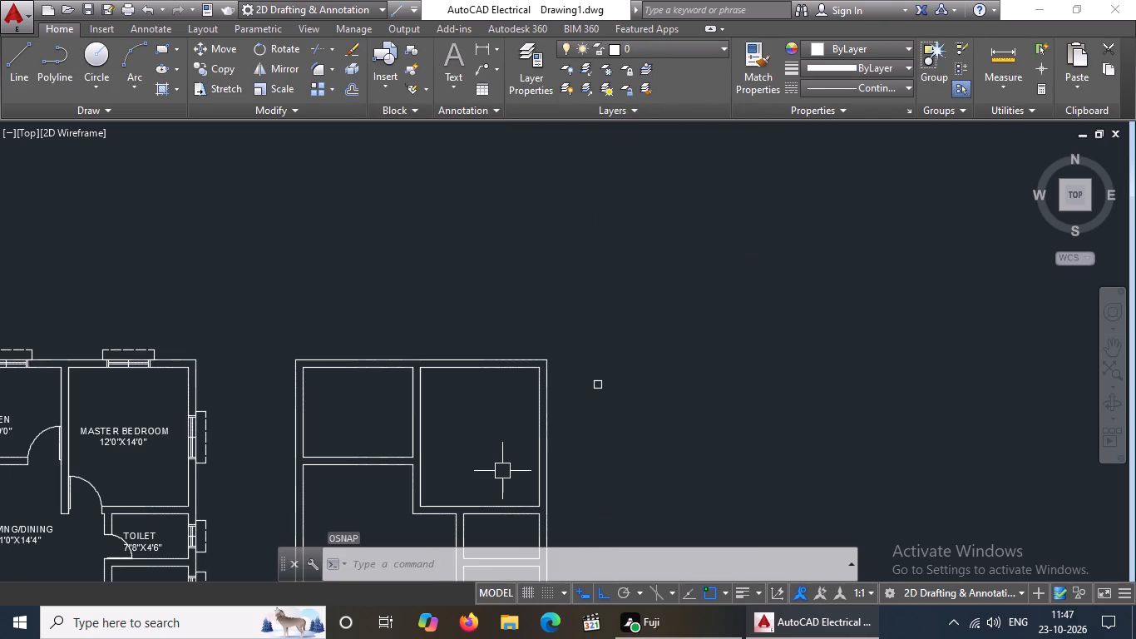
pyautogui.press('Escape')
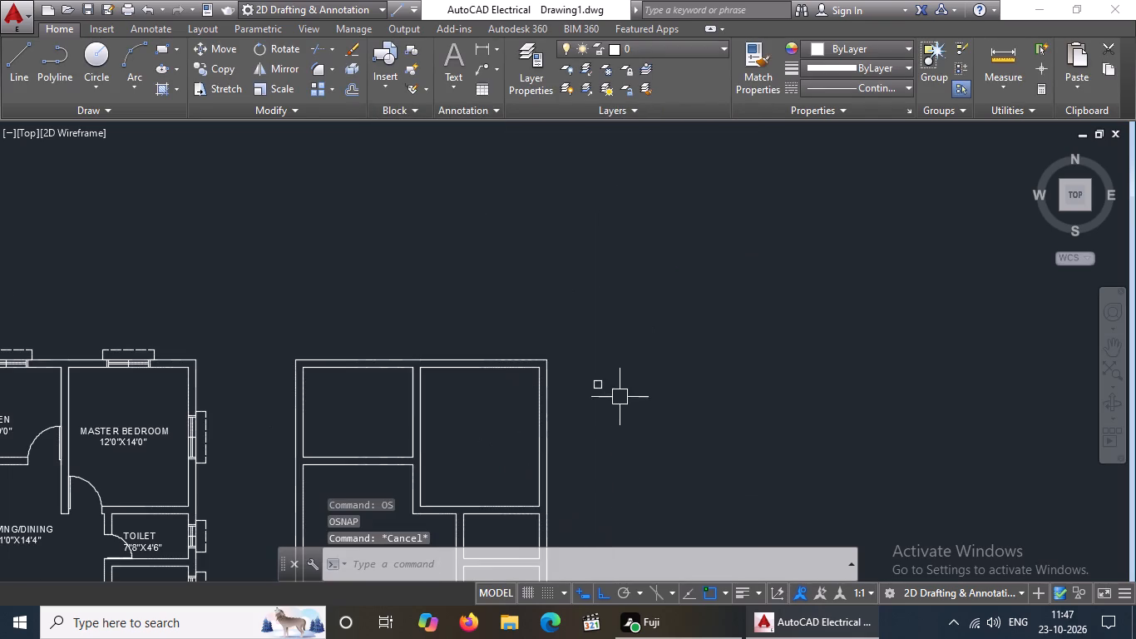
# Move the 9" square by its upper-left corner onto the copied plan's outer north-west wall corner, with Ortho off.
pyautogui.scroll(2, 606, 396)
pyautogui.click(552, 325)
pyautogui.click(715, 420)
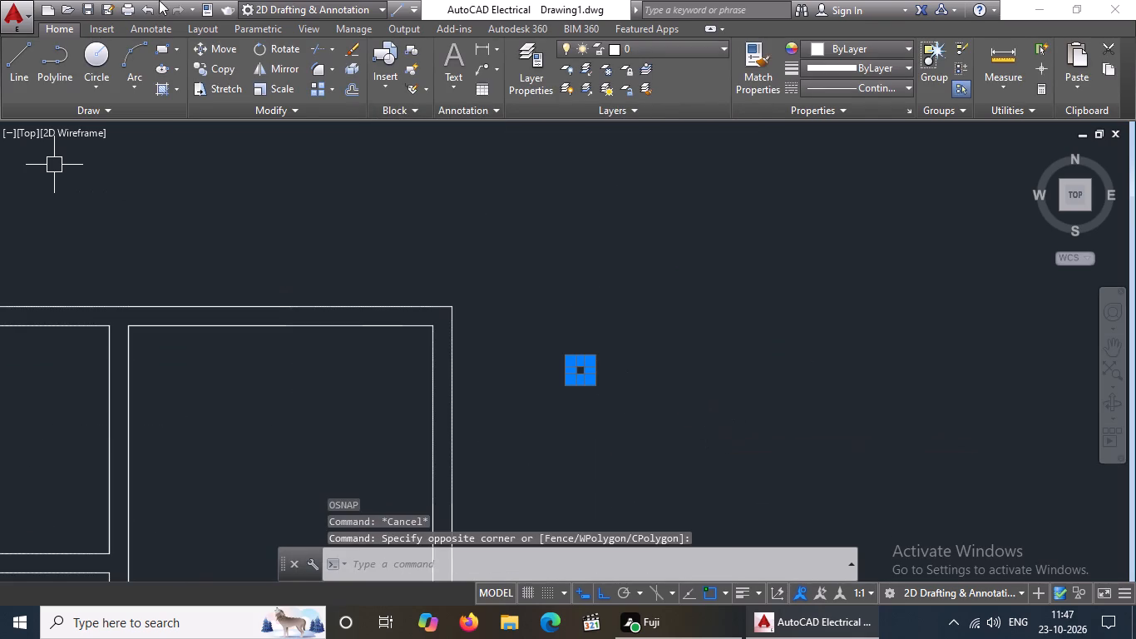
pyautogui.click(228, 52)
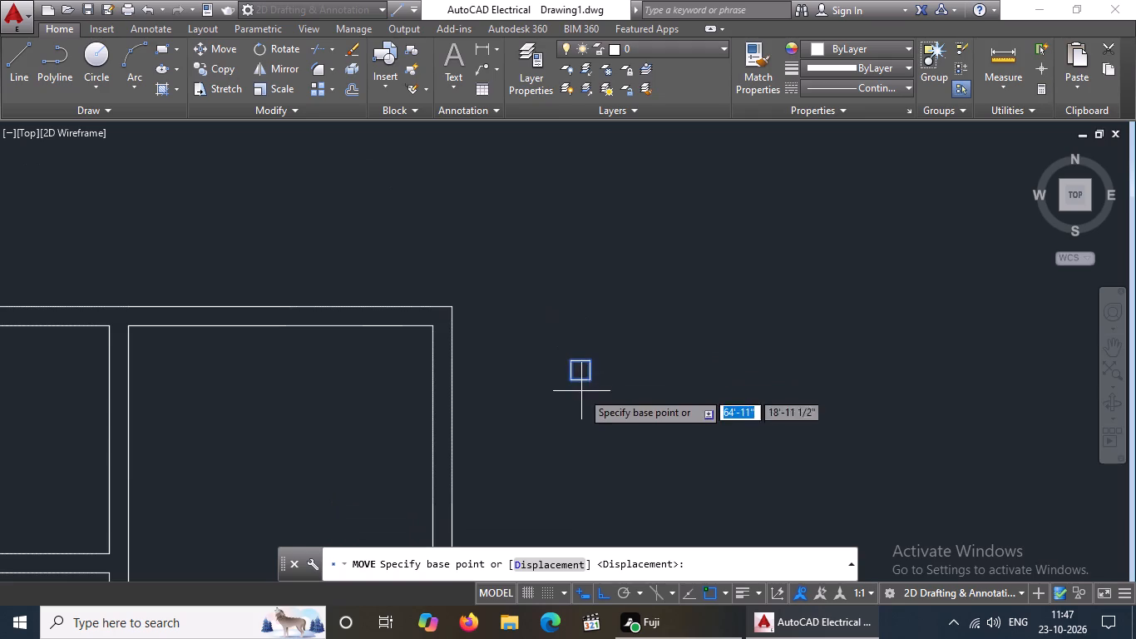
pyautogui.click(573, 358)
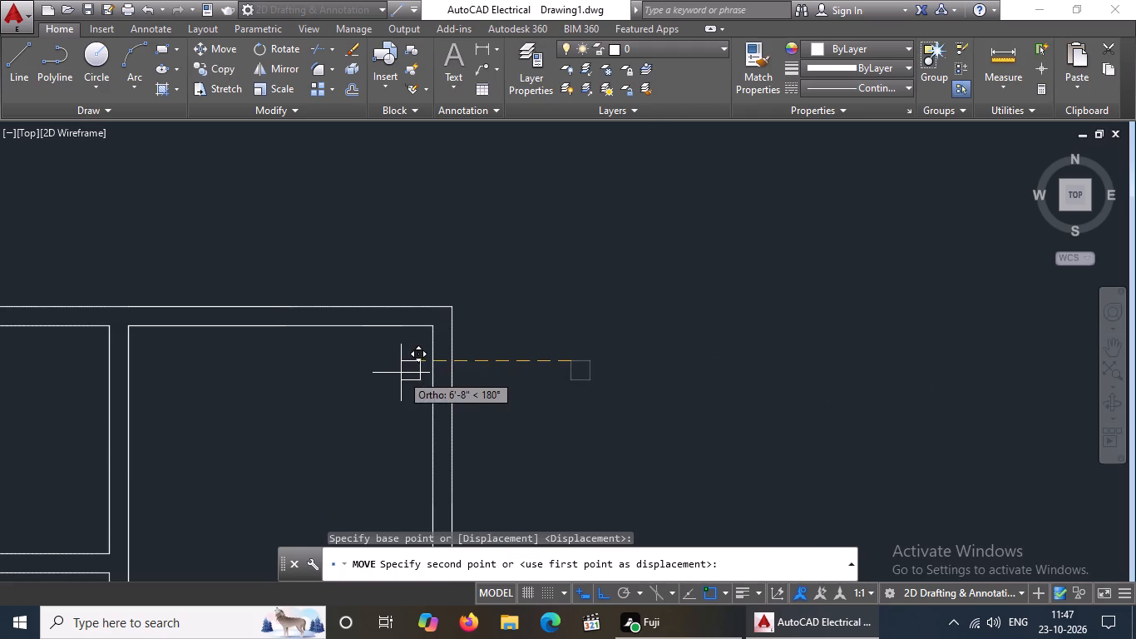
pyautogui.scroll(-3, 401, 373)
pyautogui.moveTo(269, 370); pyautogui.dragTo(338, 412, button='middle')
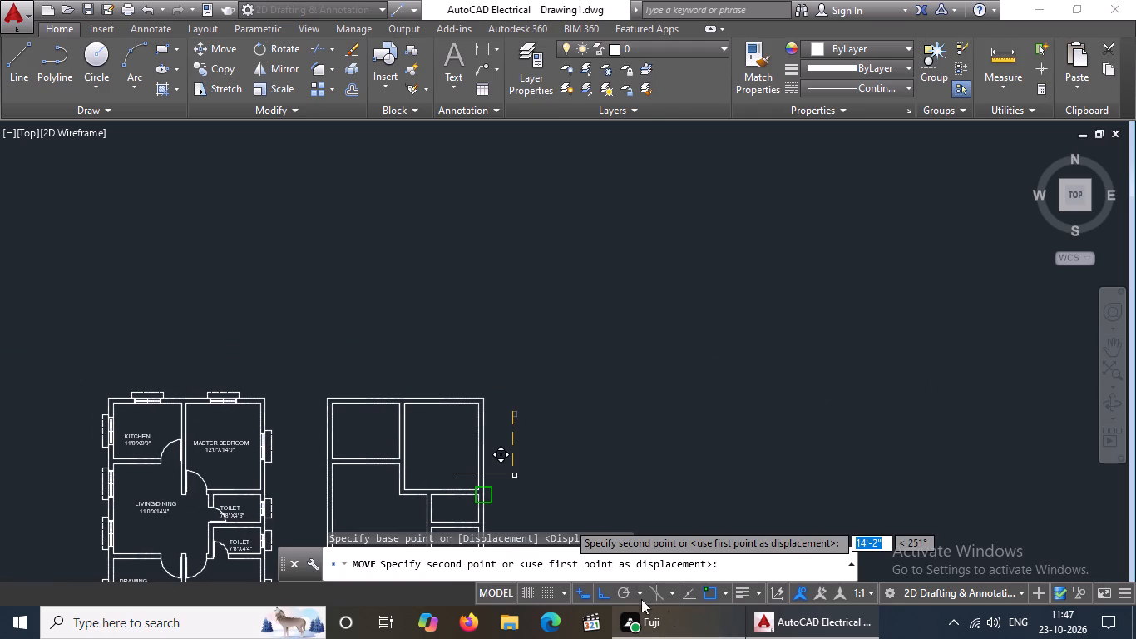
pyautogui.click(603, 588)
pyautogui.scroll(2, 334, 397)
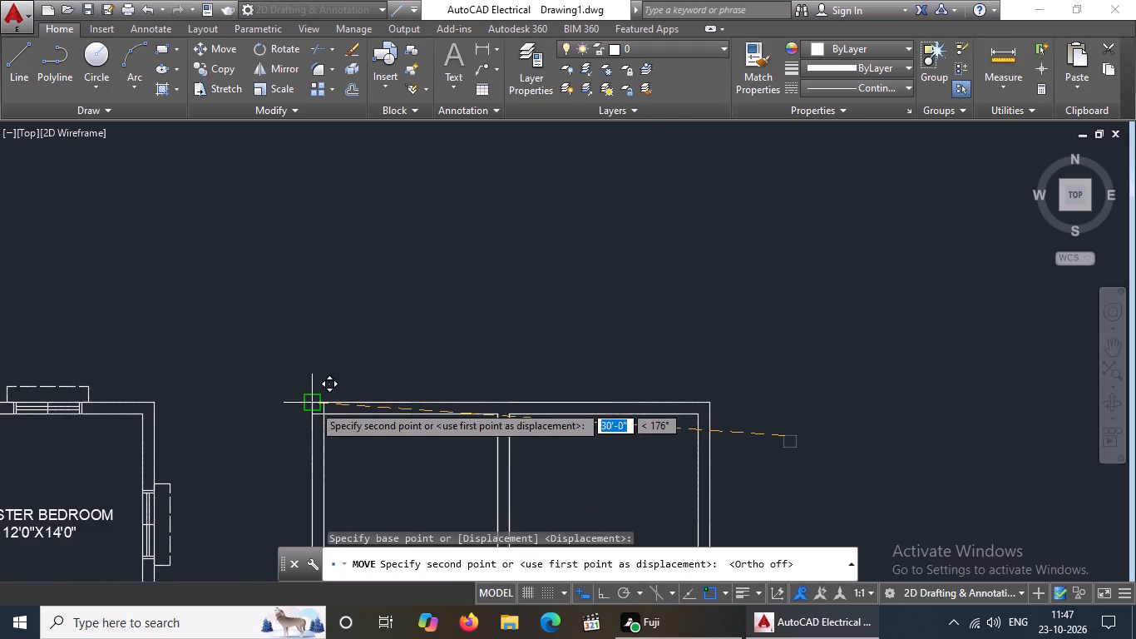
pyautogui.click(311, 400)
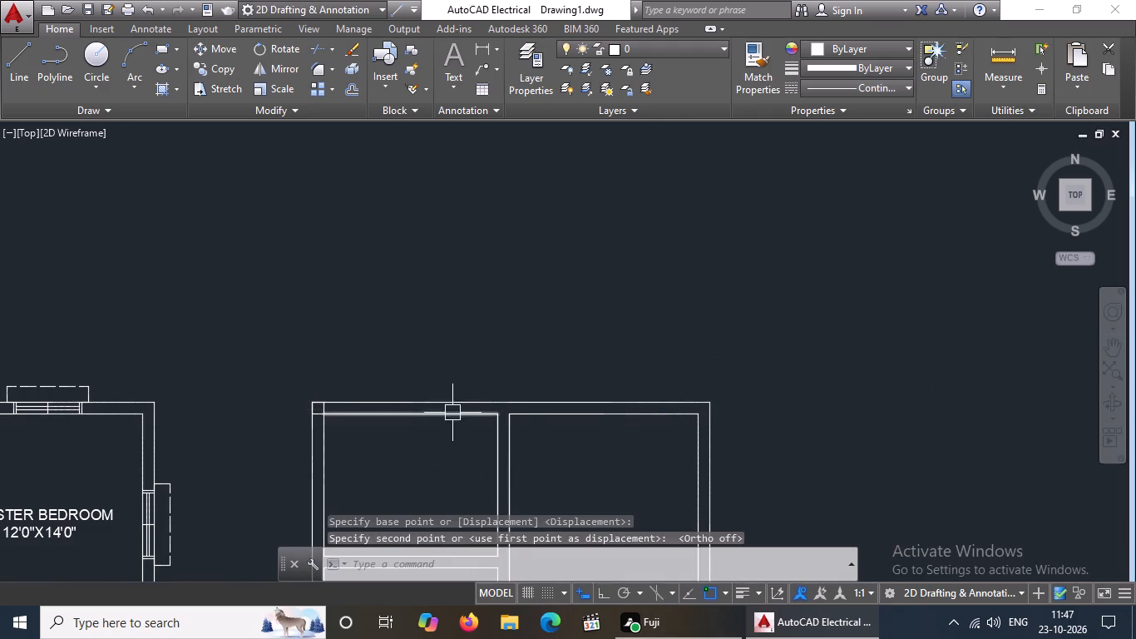
# Copy the north-west corner square to the junction of the north wall and the partition between the two northern rooms.
pyautogui.scroll(1, 457, 414)
pyautogui.moveTo(180, 371); pyautogui.dragTo(190, 383)
pyautogui.click(327, 449)
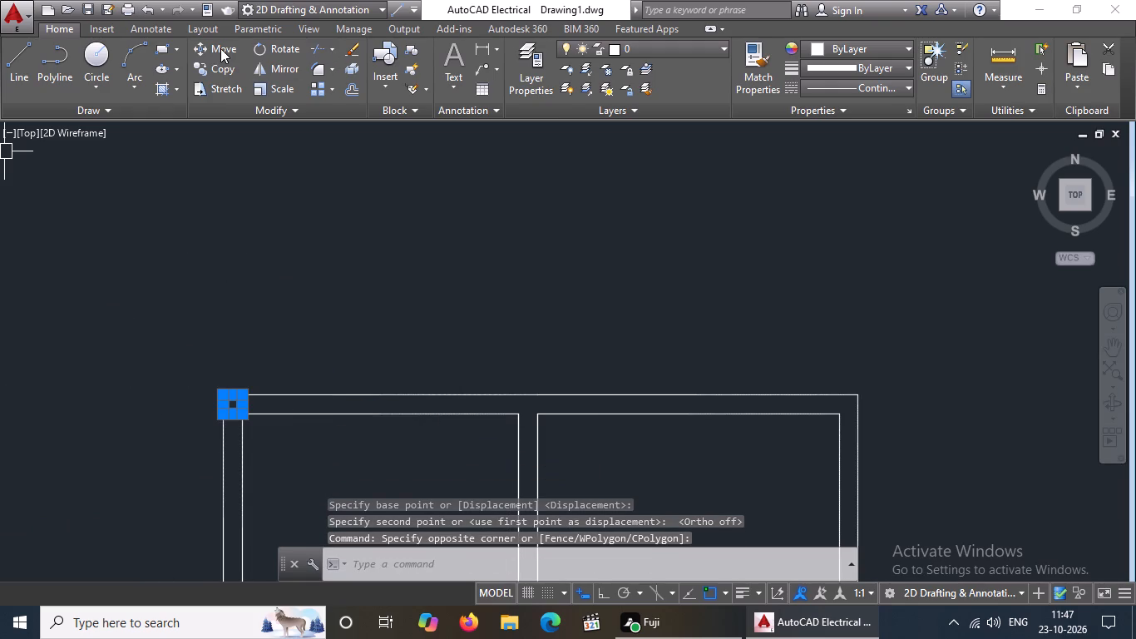
pyautogui.click(218, 72)
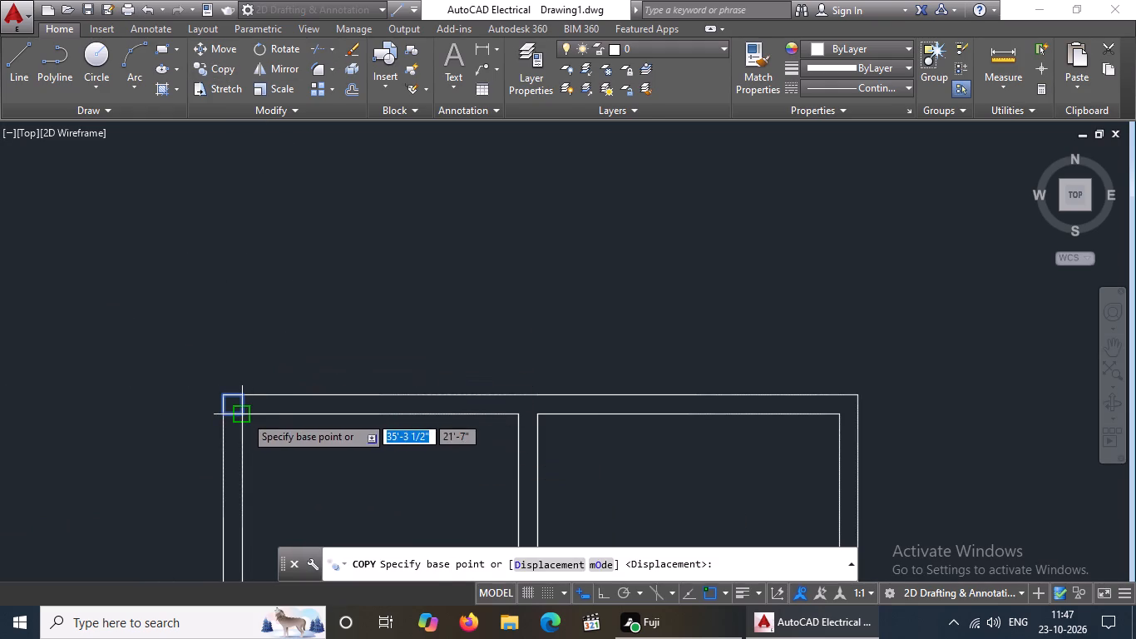
pyautogui.moveTo(244, 414); pyautogui.dragTo(259, 421)
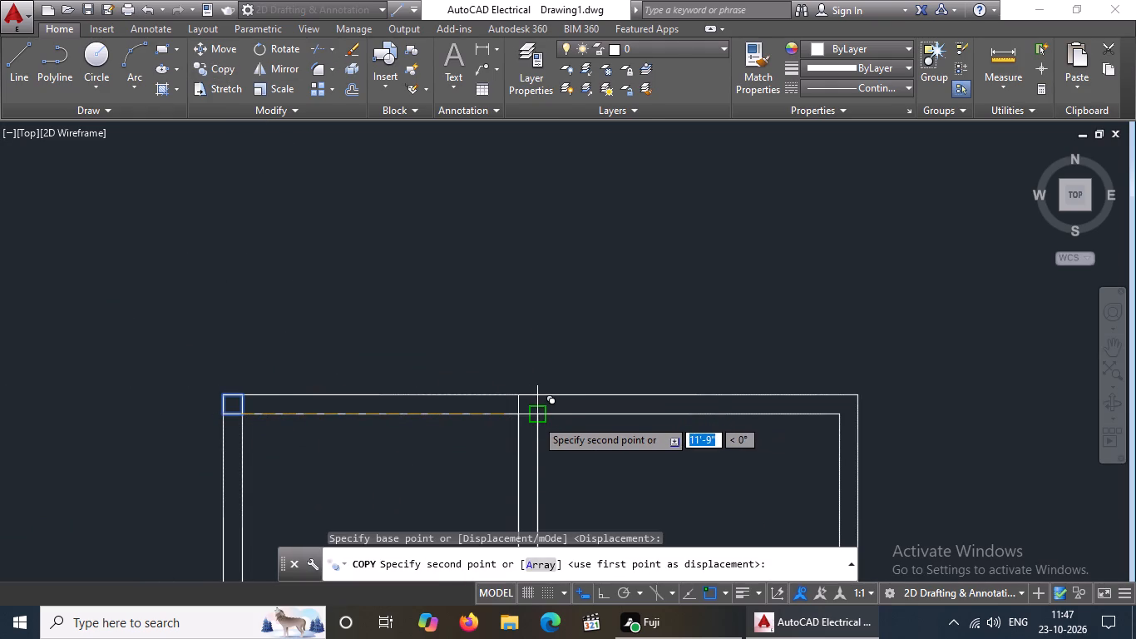
pyautogui.click(536, 419)
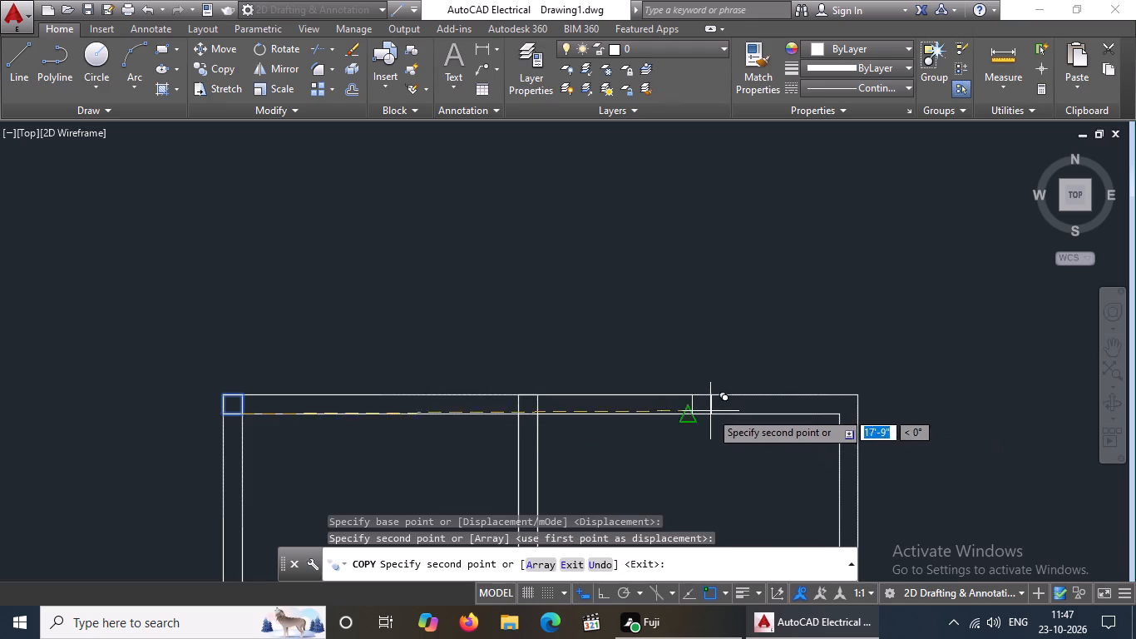
pyautogui.press('Escape')
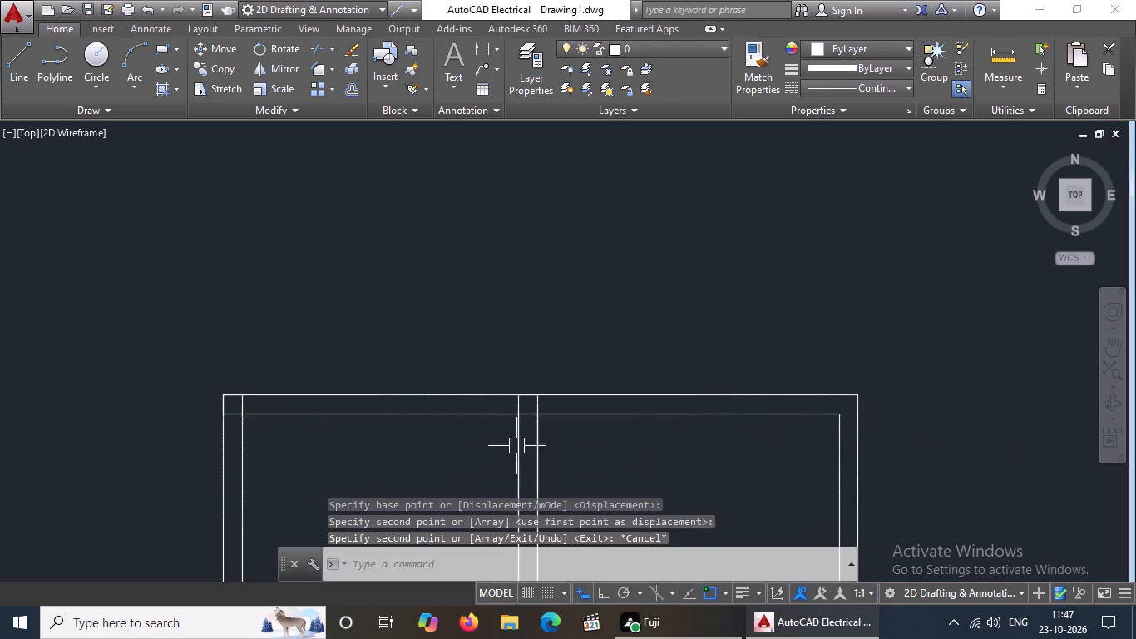
# Copy the 9" square at the north wall's partition junction to the plan's north-east wall corner.
pyautogui.moveTo(483, 345); pyautogui.dragTo(497, 370)
pyautogui.click(600, 453)
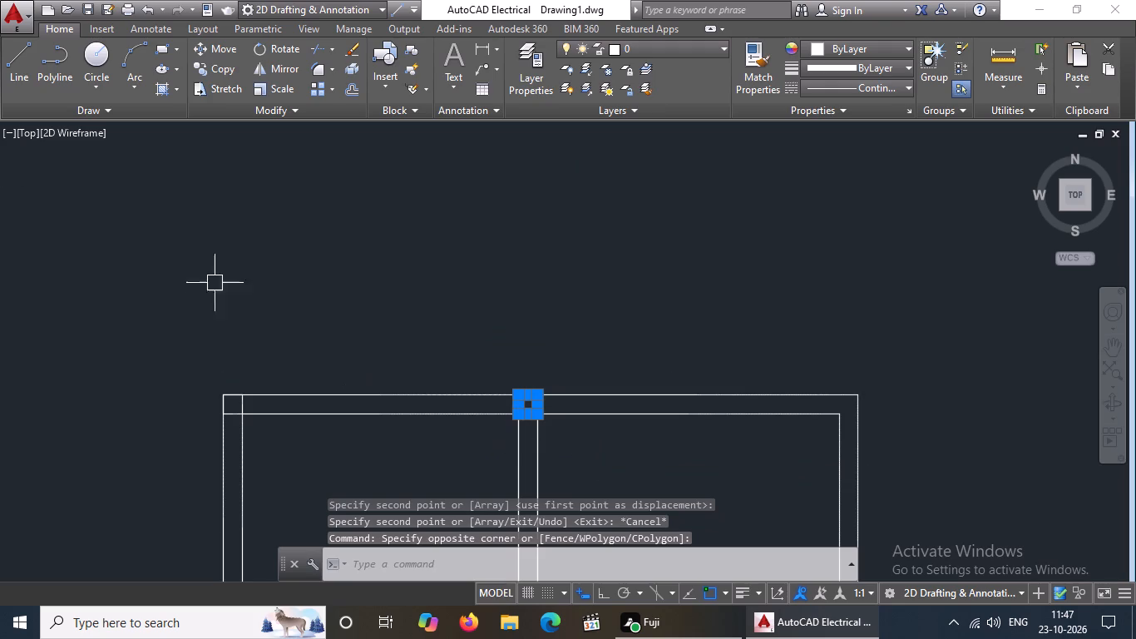
pyautogui.click(225, 69)
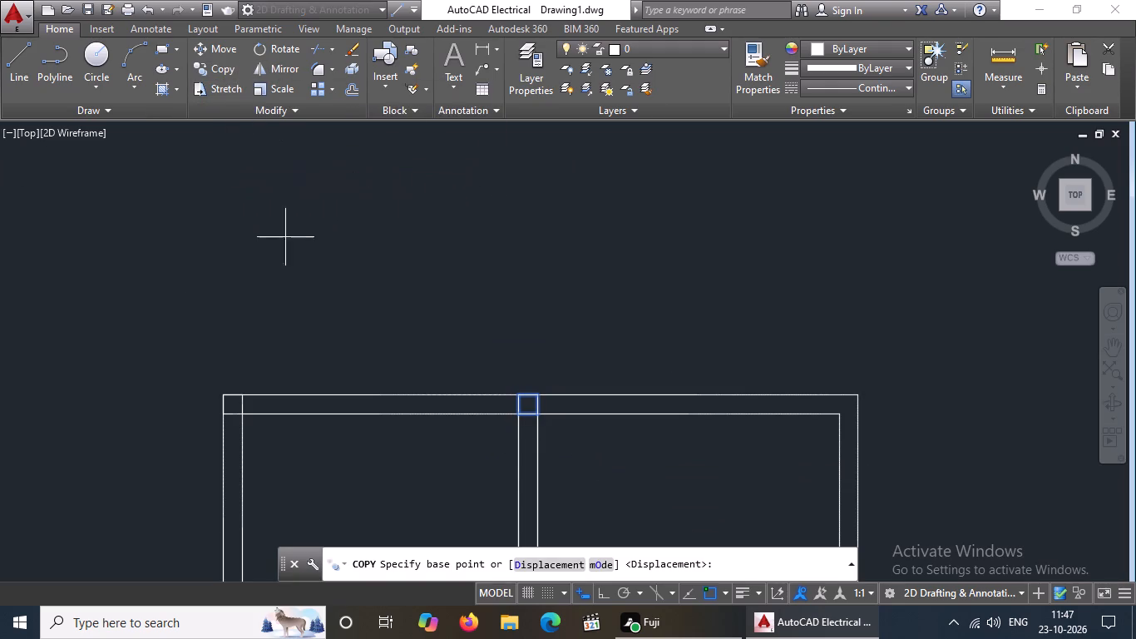
pyautogui.moveTo(516, 411); pyautogui.dragTo(599, 415)
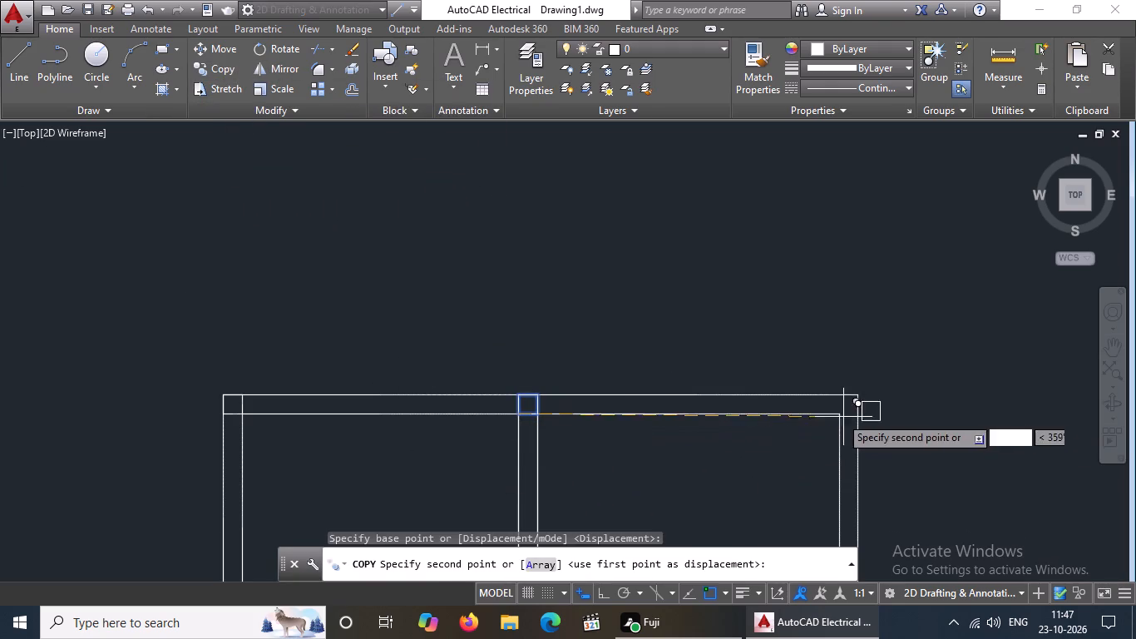
pyautogui.click(842, 414)
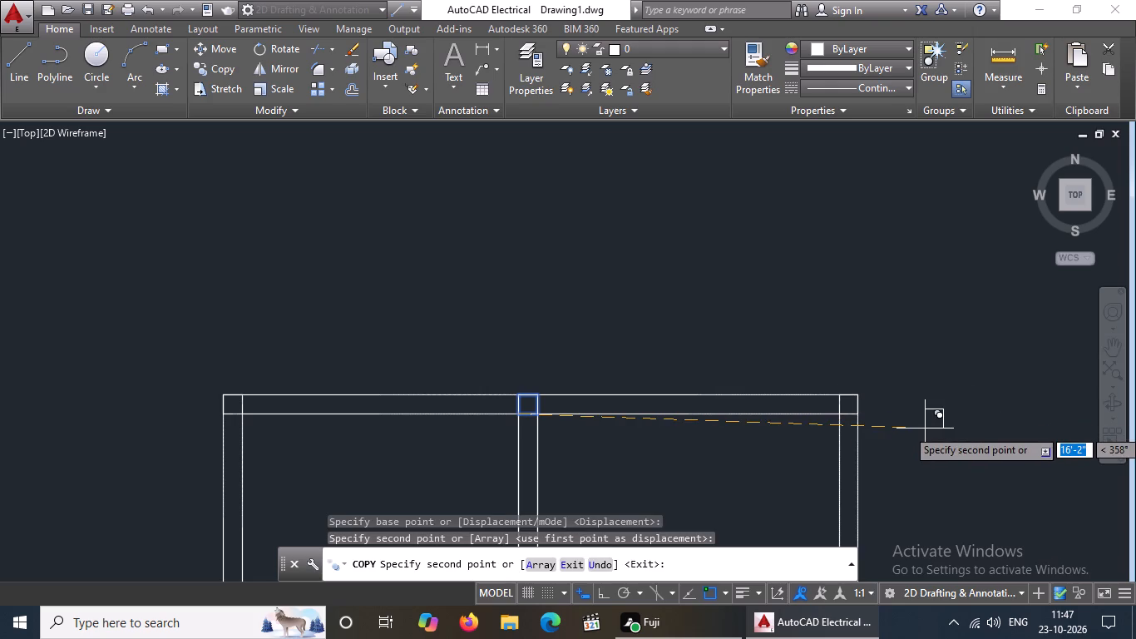
pyautogui.scroll(-2, 903, 434)
pyautogui.moveTo(897, 433); pyautogui.dragTo(801, 366, button='middle')
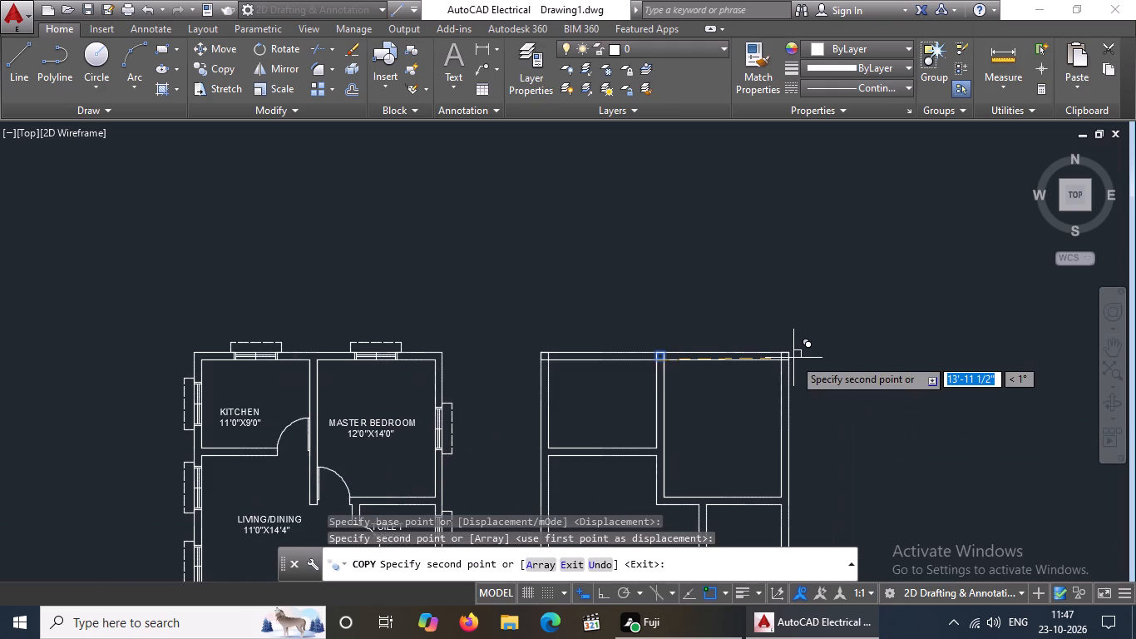
pyautogui.press('Escape')
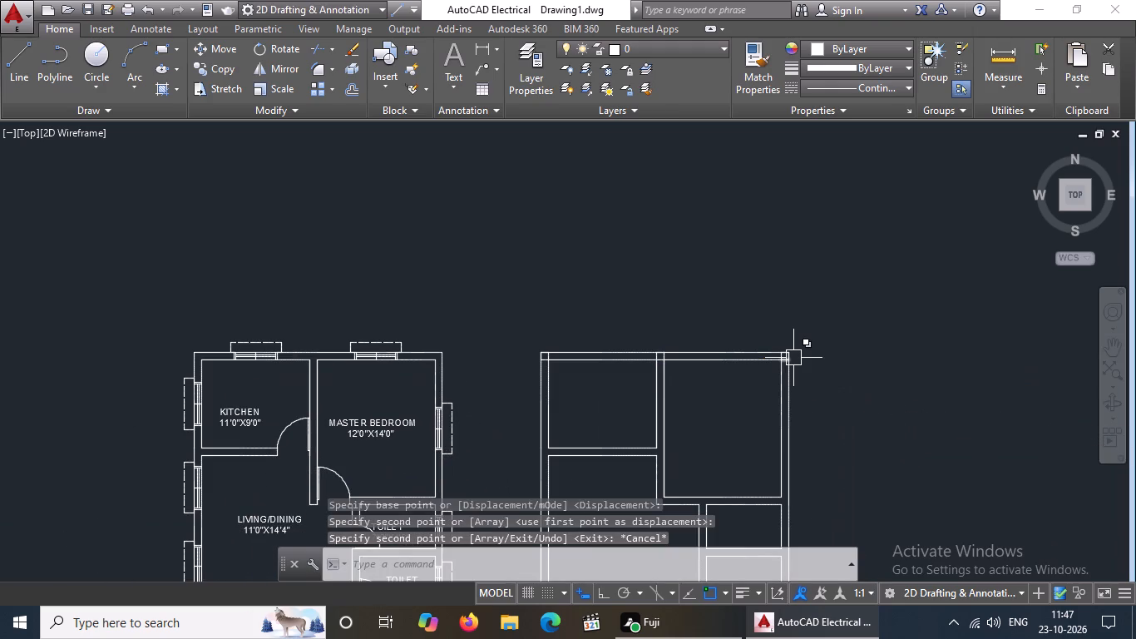
# Copy the north-west corner square down to the west wall's junction with the north-west room's south wall.
pyautogui.click(513, 326)
pyautogui.click(574, 401)
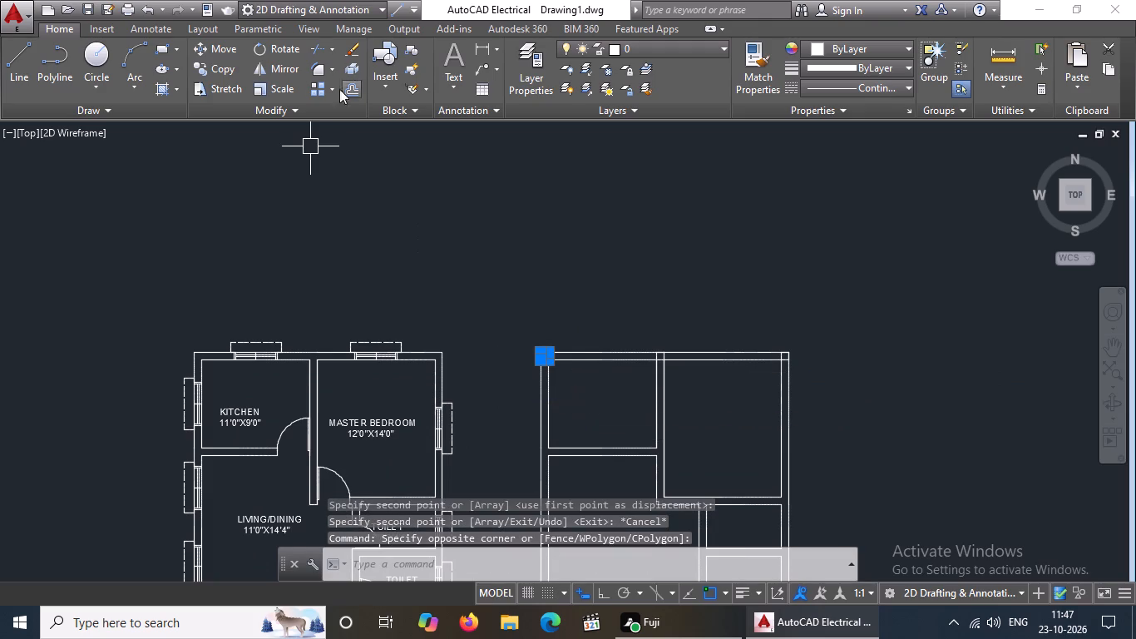
pyautogui.click(216, 67)
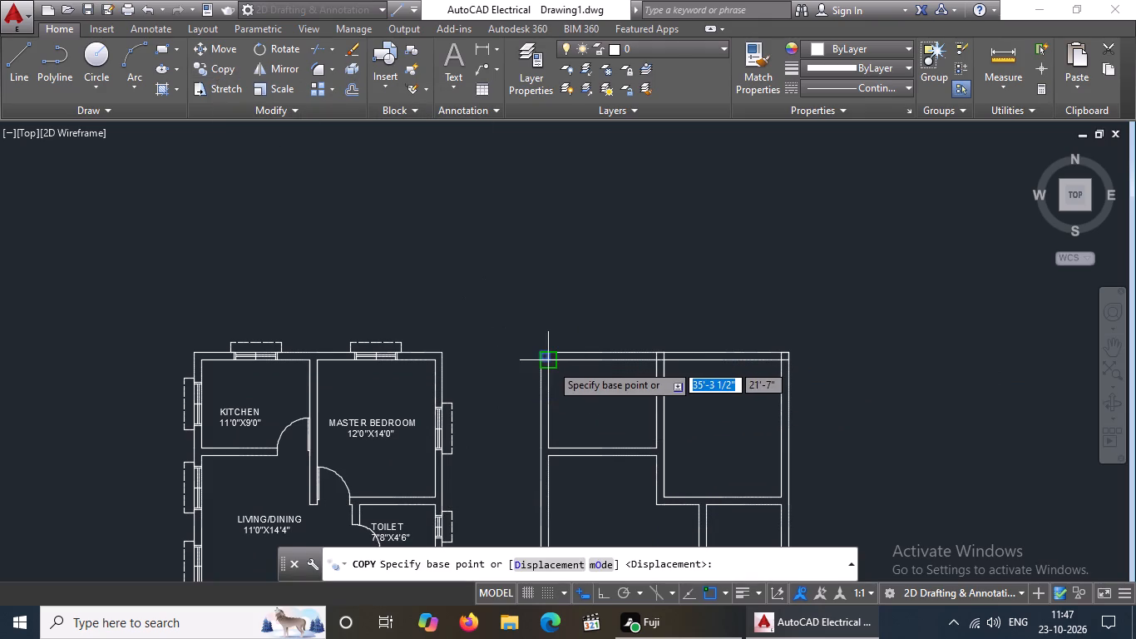
pyautogui.click(551, 364)
pyautogui.scroll(2, 549, 460)
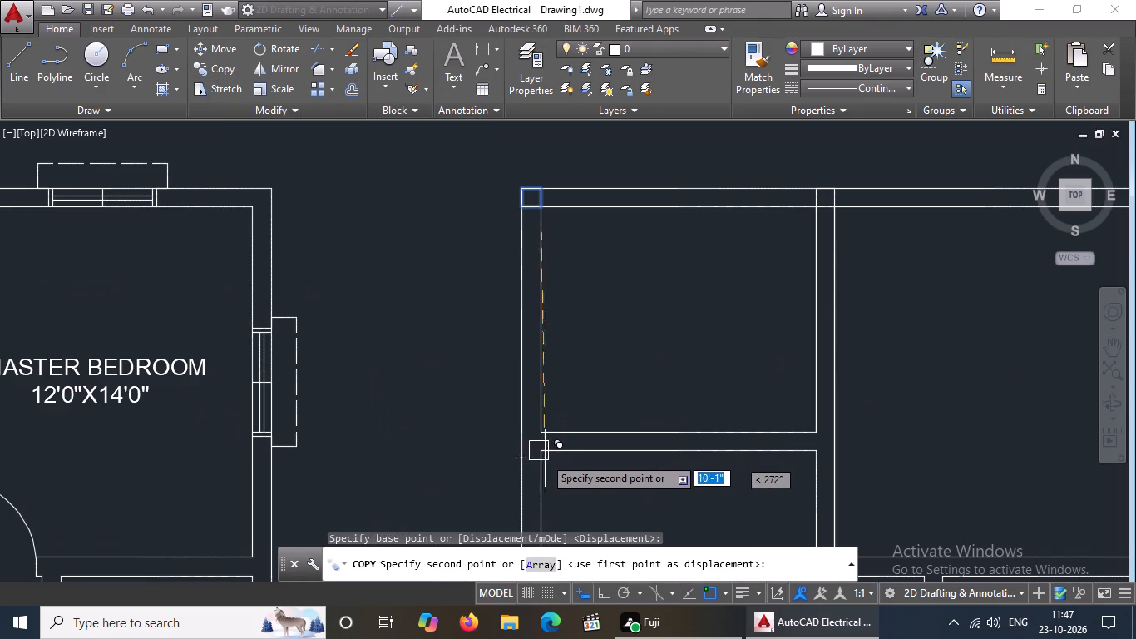
pyautogui.click(541, 452)
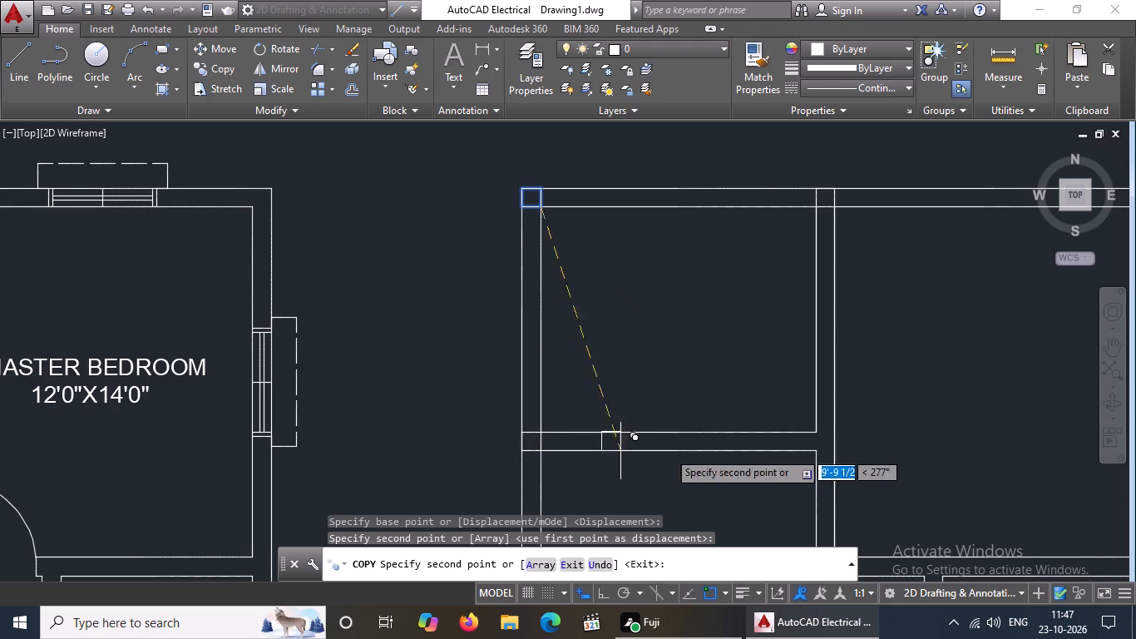
pyautogui.press('Escape')
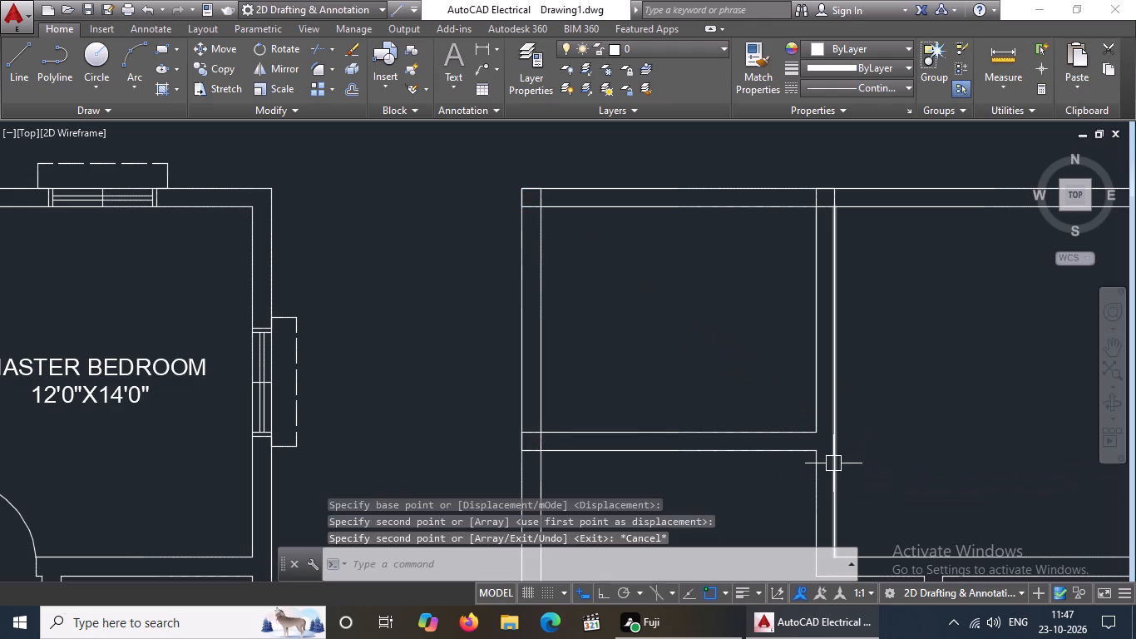
# Copy the square at the west wall junction to the east end of the north-west room's south wall.
pyautogui.moveTo(704, 423); pyautogui.dragTo(661, 410, button='middle')
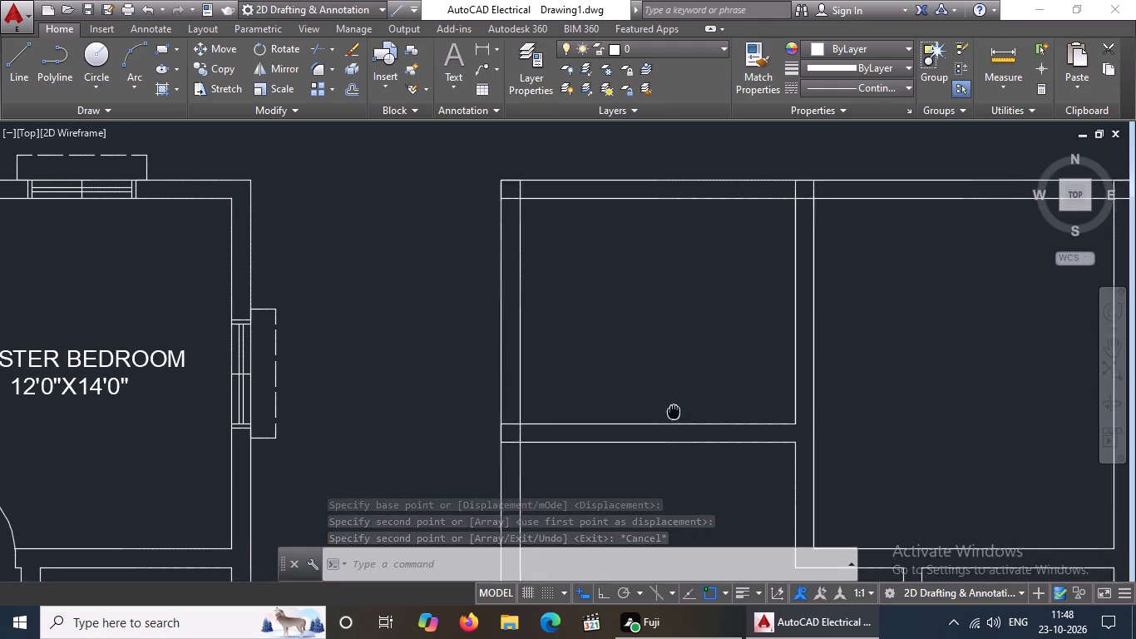
pyautogui.moveTo(661, 410); pyautogui.dragTo(368, 424, button='middle')
pyautogui.scroll(-1, 704, 454)
pyautogui.moveTo(678, 444); pyautogui.dragTo(678, 400, button='middle')
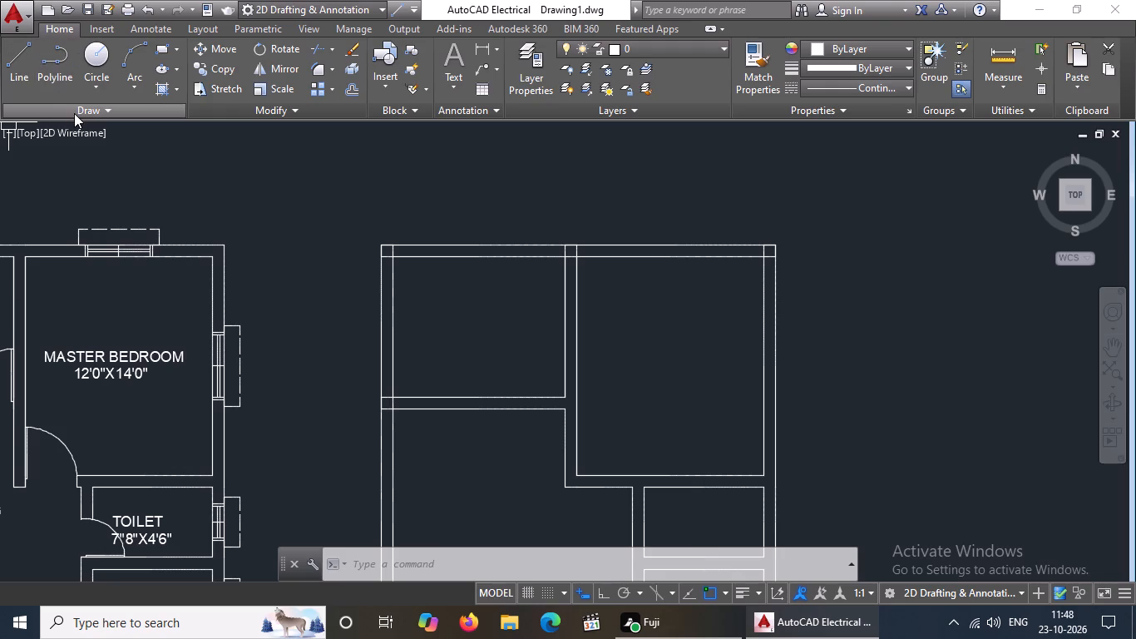
pyautogui.click(348, 379)
pyautogui.click(424, 429)
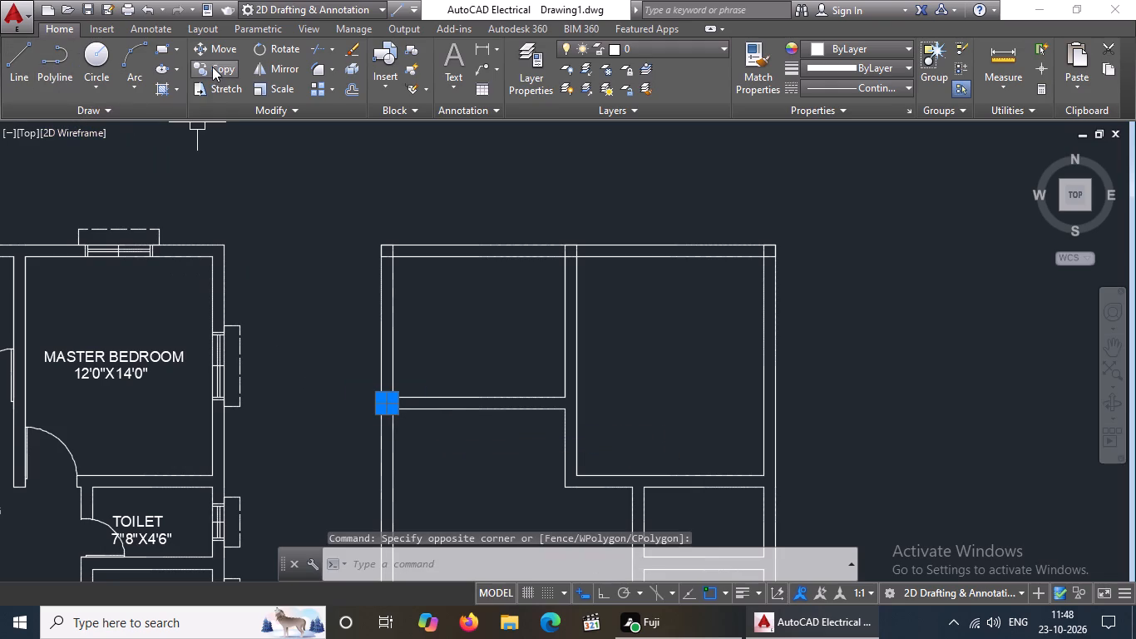
pyautogui.click(212, 65)
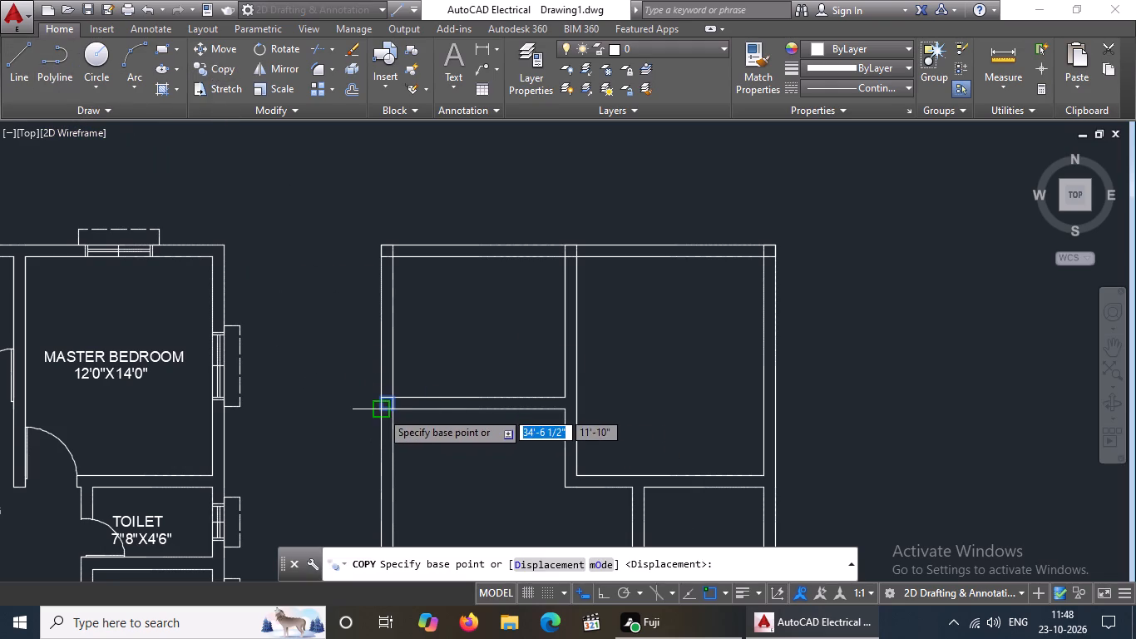
pyautogui.click(381, 411)
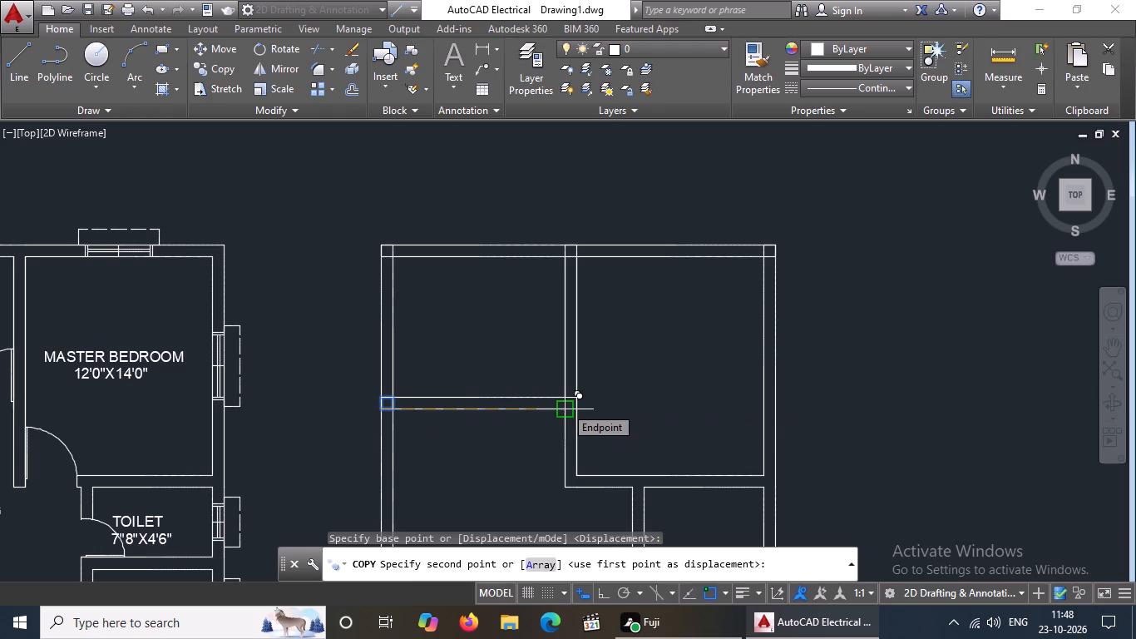
pyautogui.click(565, 406)
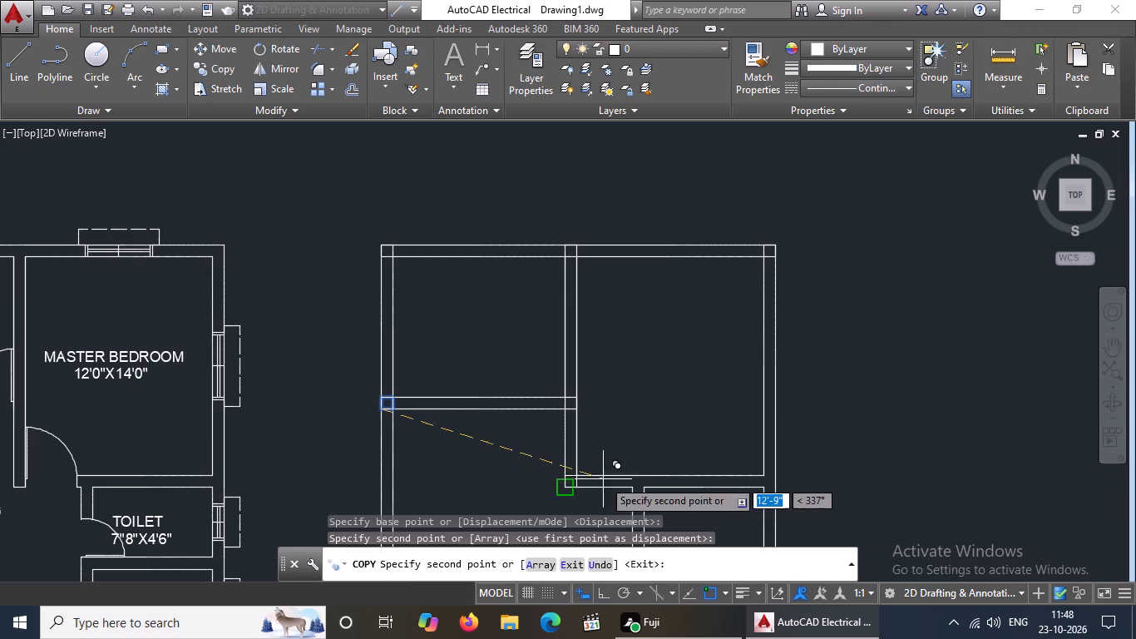
# Place further copies along the north-east room's south wall: at its west corner, the small rooms' west partition and the east wall.
pyautogui.moveTo(584, 402); pyautogui.dragTo(593, 329, button='middle')
pyautogui.scroll(1, 582, 404)
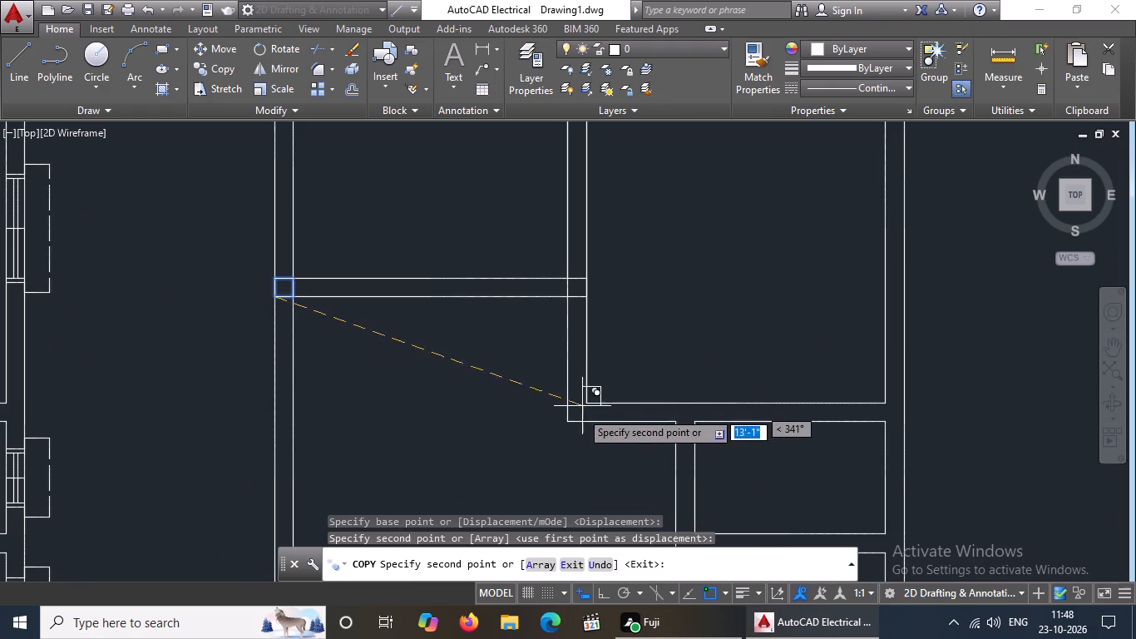
pyautogui.click(570, 422)
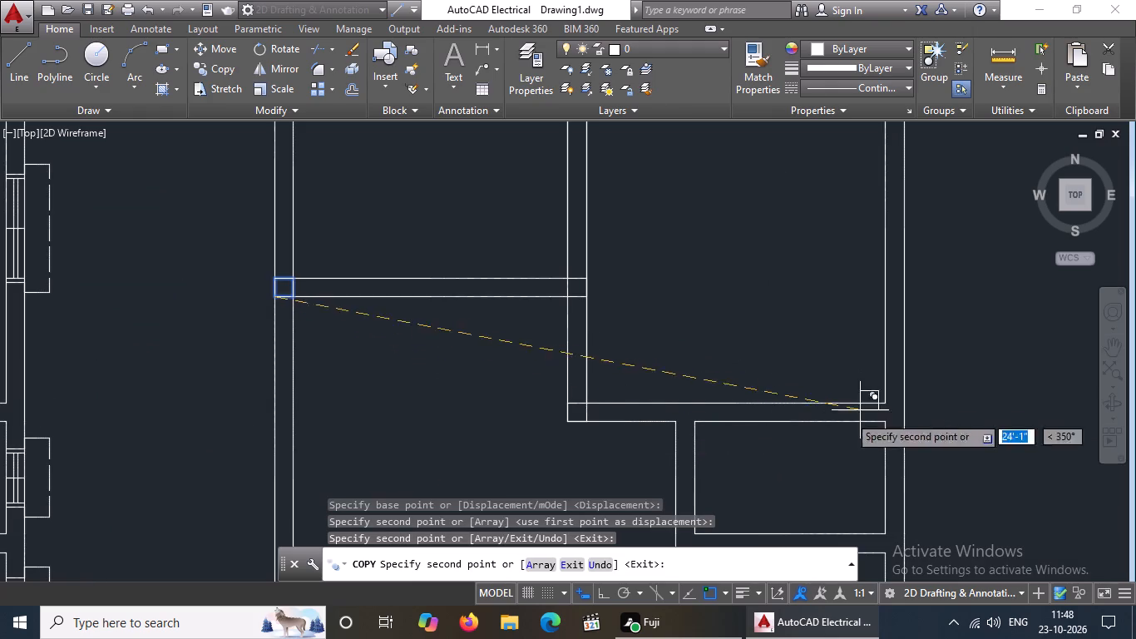
pyautogui.click(675, 425)
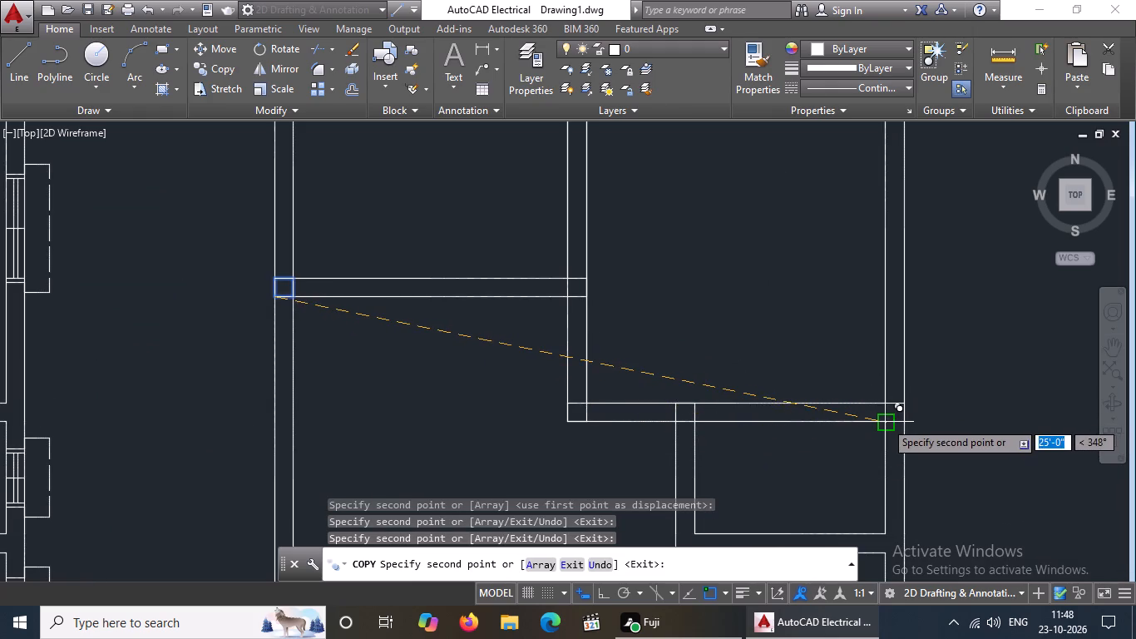
pyautogui.click(885, 420)
# Place another copy of the square where the wall between the two small eastern rooms meets the east wall.
pyautogui.scroll(-1, 774, 488)
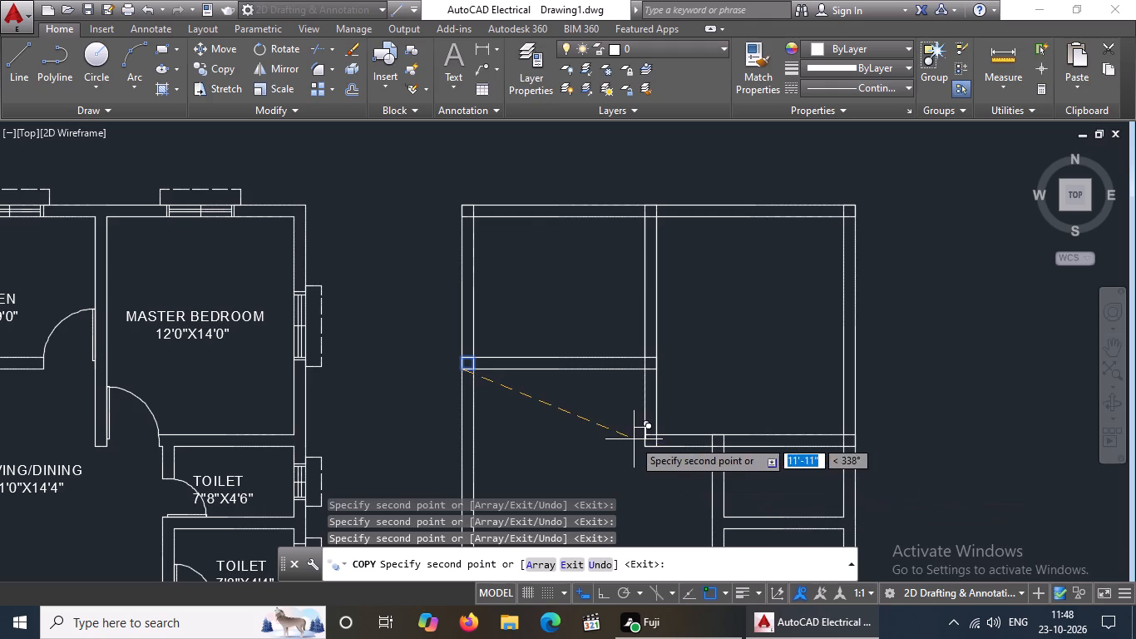
pyautogui.moveTo(603, 471); pyautogui.dragTo(580, 352, button='middle')
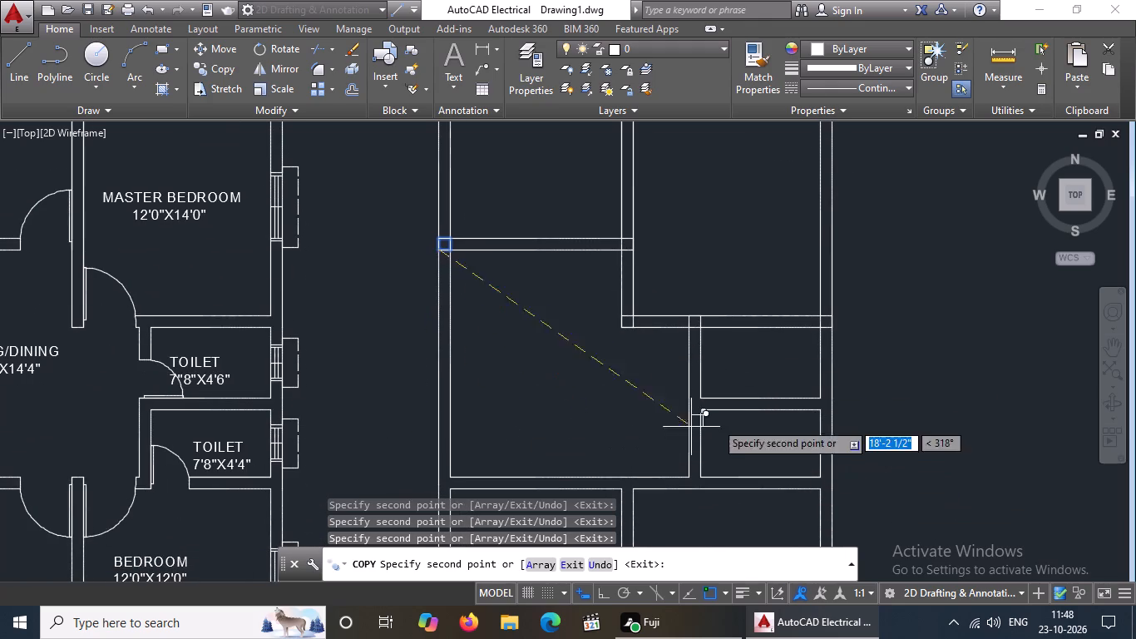
pyautogui.scroll(1, 727, 419)
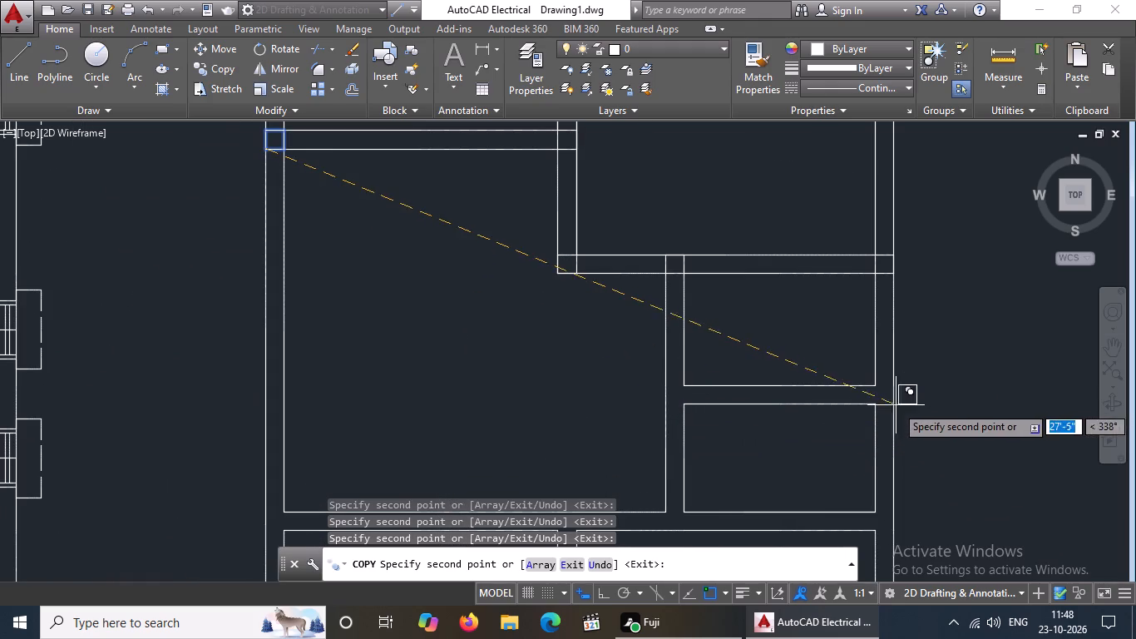
pyautogui.click(872, 407)
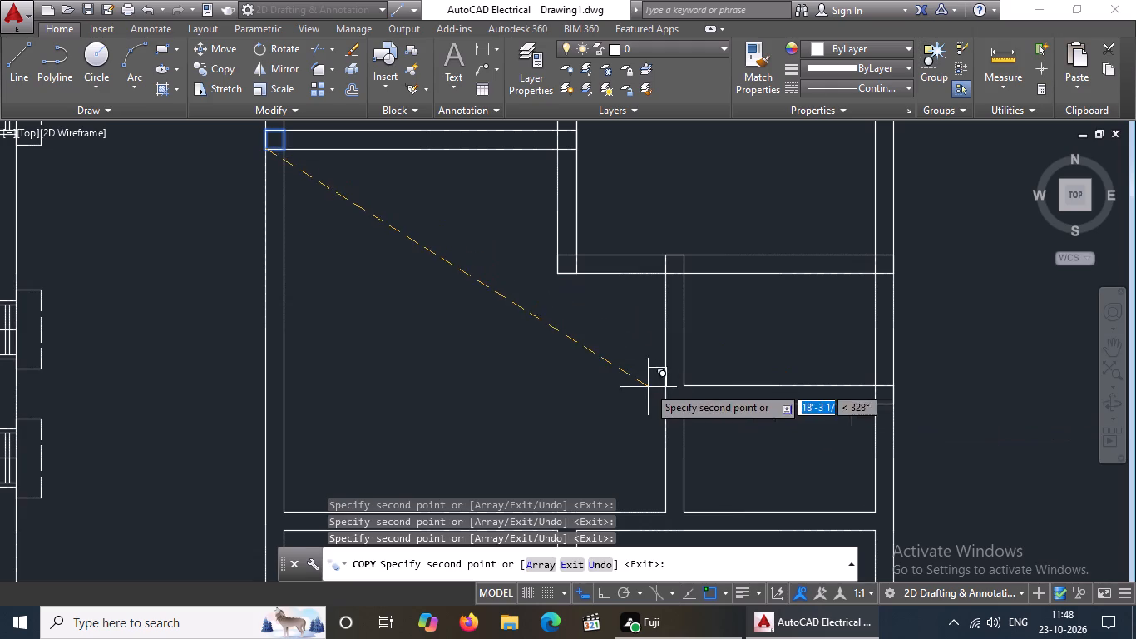
pyautogui.press('Escape')
# Copy the square above the small rooms' west partition down to the west end of the wall between those rooms.
pyautogui.click(634, 231)
pyautogui.click(738, 316)
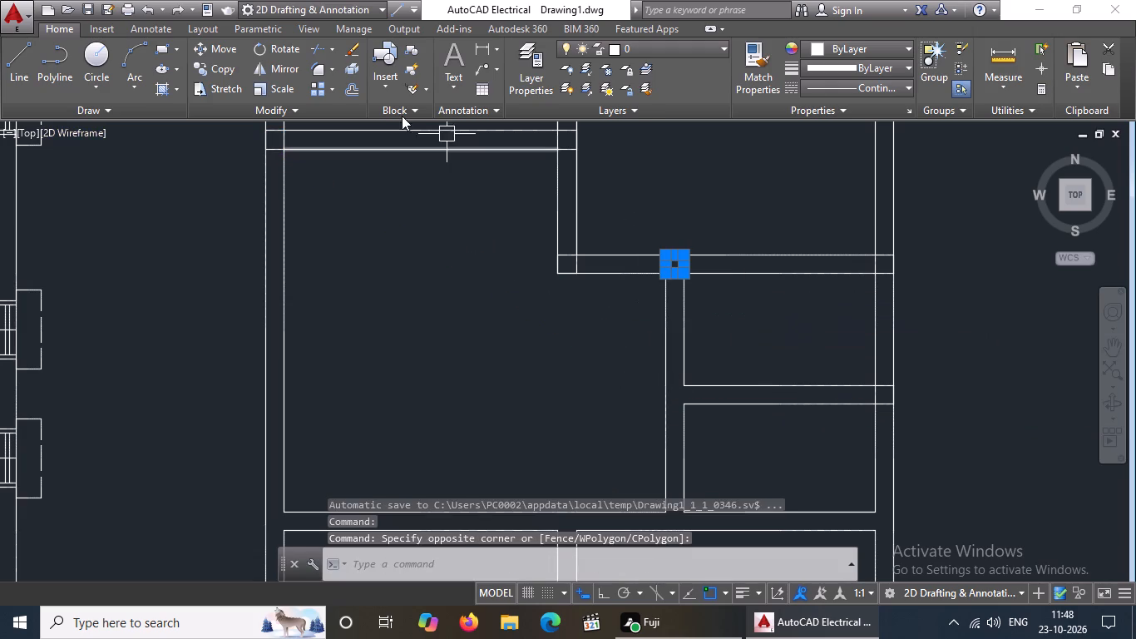
pyautogui.moveTo(196, 67); pyautogui.dragTo(210, 72)
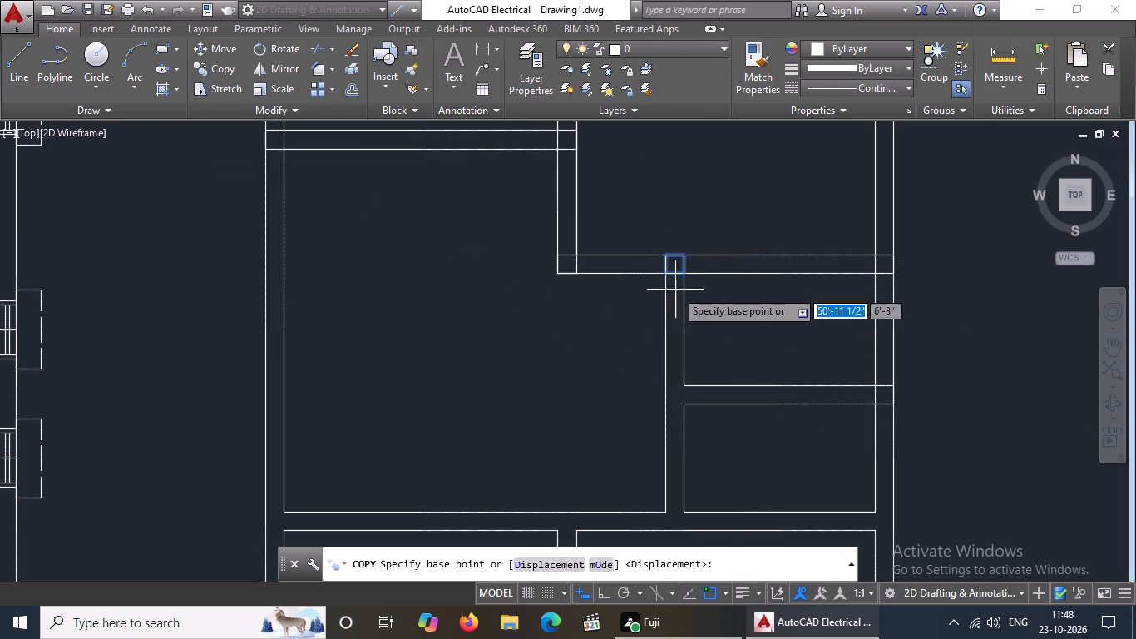
pyautogui.moveTo(683, 274); pyautogui.dragTo(685, 289)
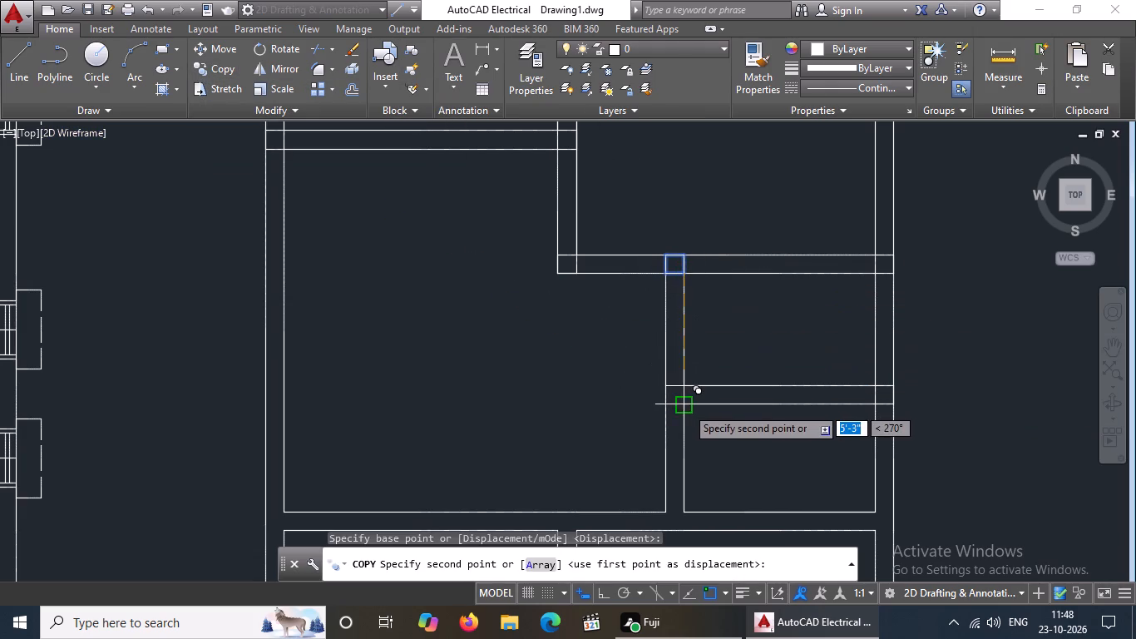
pyautogui.click(686, 407)
pyautogui.scroll(-3, 751, 363)
pyautogui.press('Escape')
# Copy that square down to where the small rooms' west partition meets the wall south of the lower small room.
pyautogui.scroll(2, 754, 420)
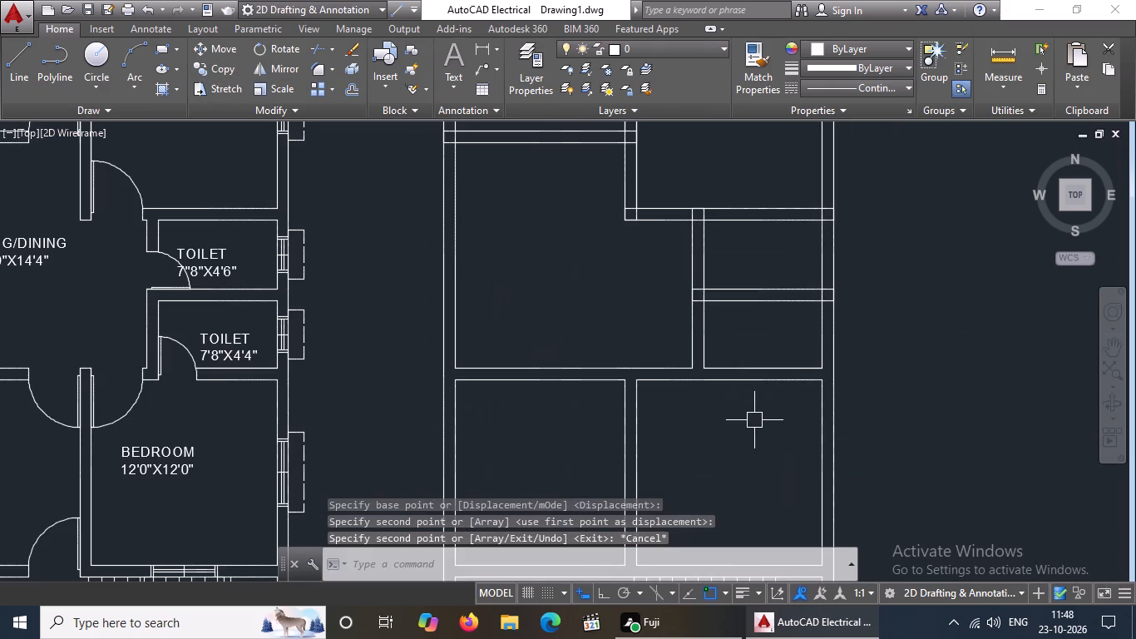
pyautogui.scroll(1, 690, 310)
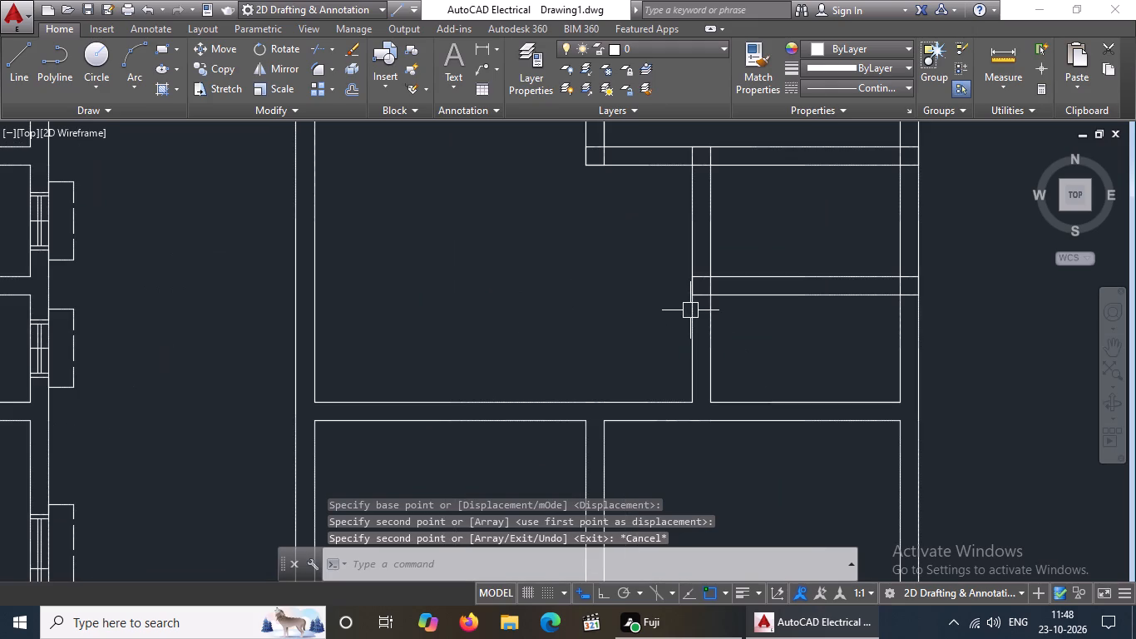
pyautogui.moveTo(674, 263); pyautogui.dragTo(679, 275)
pyautogui.click(755, 316)
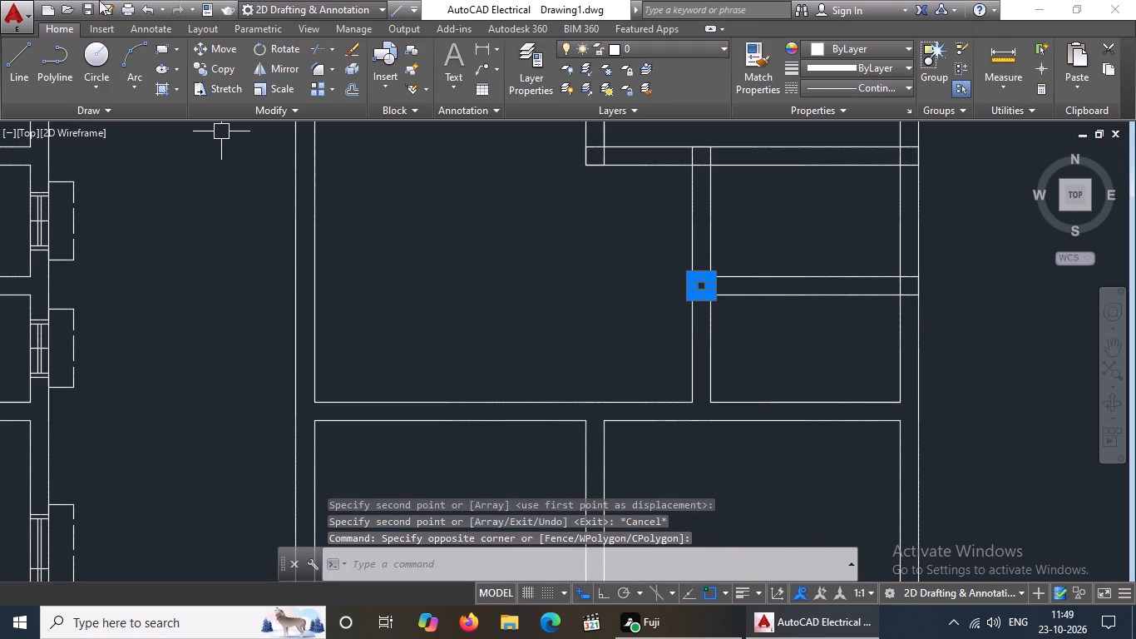
pyautogui.click(213, 70)
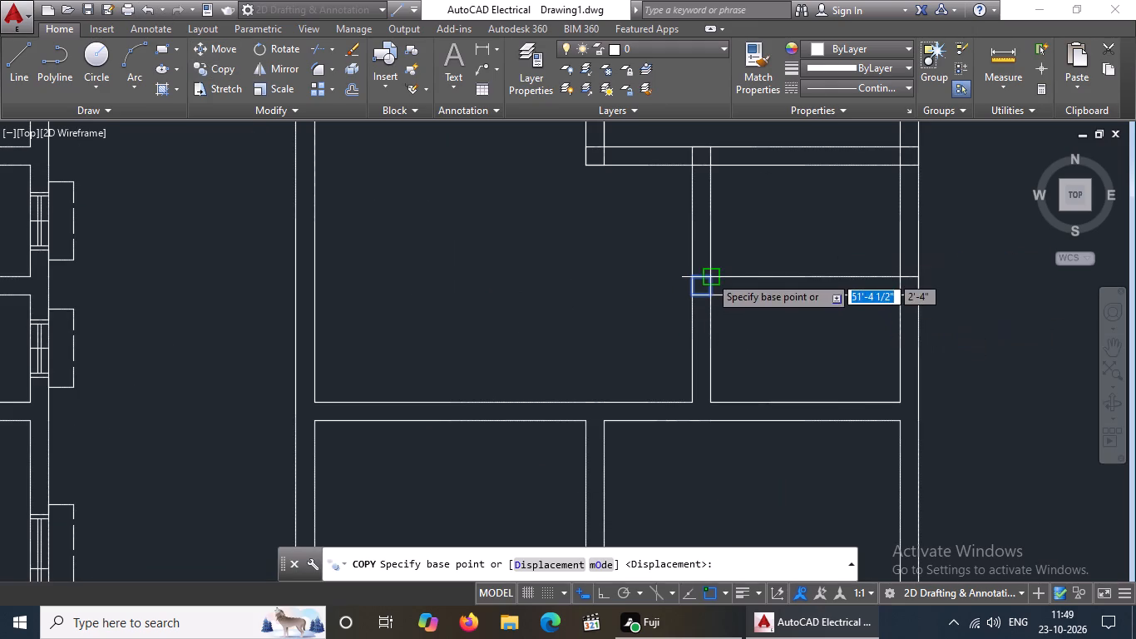
pyautogui.moveTo(709, 275); pyautogui.dragTo(709, 298)
pyautogui.click(712, 400)
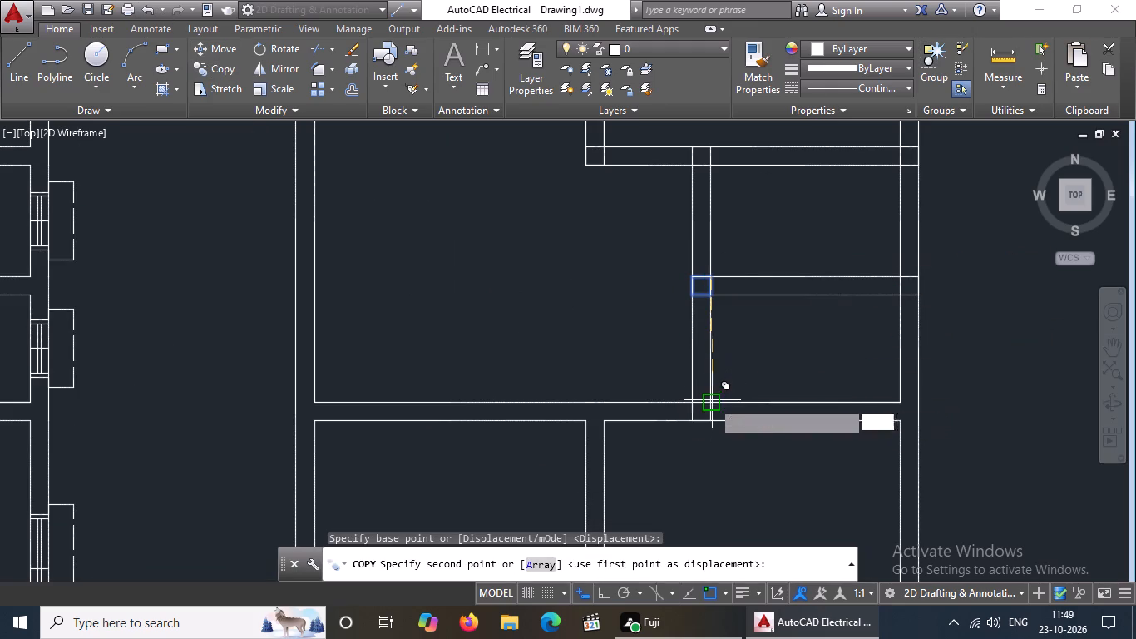
pyautogui.scroll(-1, 798, 365)
pyautogui.press('Escape')
# Copy the east-wall square between the two small rooms down to where the wall south of the lower small room meets the east wall.
pyautogui.scroll(2, 894, 367)
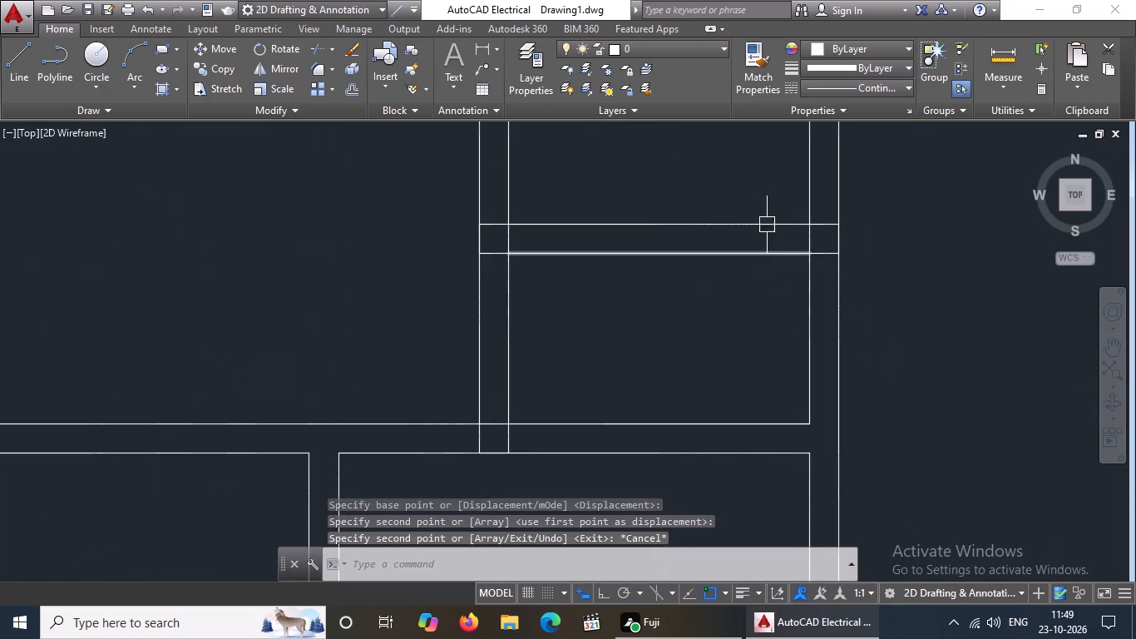
pyautogui.moveTo(780, 194); pyautogui.dragTo(789, 218)
pyautogui.click(919, 296)
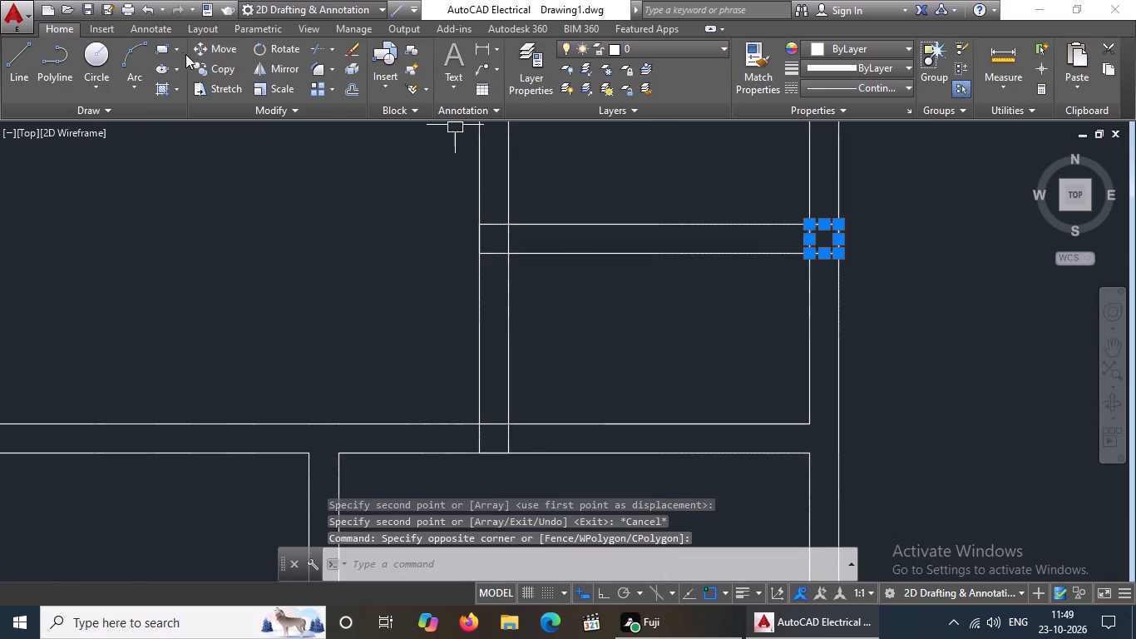
pyautogui.moveTo(230, 67); pyautogui.dragTo(233, 77)
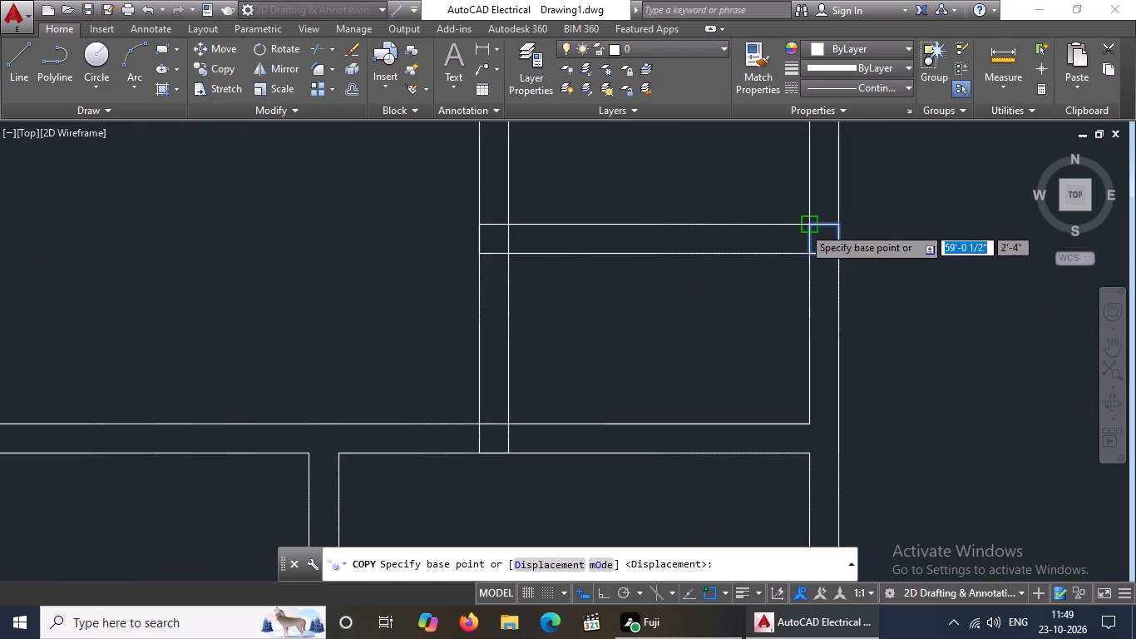
pyautogui.moveTo(803, 225); pyautogui.dragTo(803, 248)
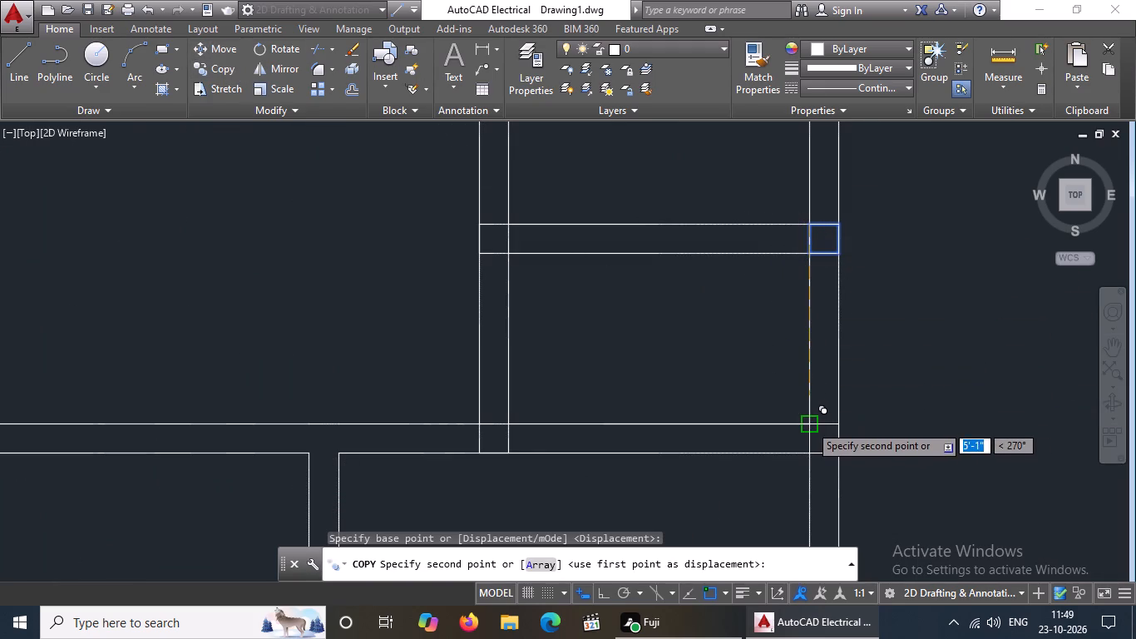
pyautogui.click(809, 424)
pyautogui.scroll(-4, 814, 419)
pyautogui.press('Escape')
# Copy the west-wall square at the north-west room's south wall down to the west end of the wall above the two southern rooms.
pyautogui.scroll(1, 773, 433)
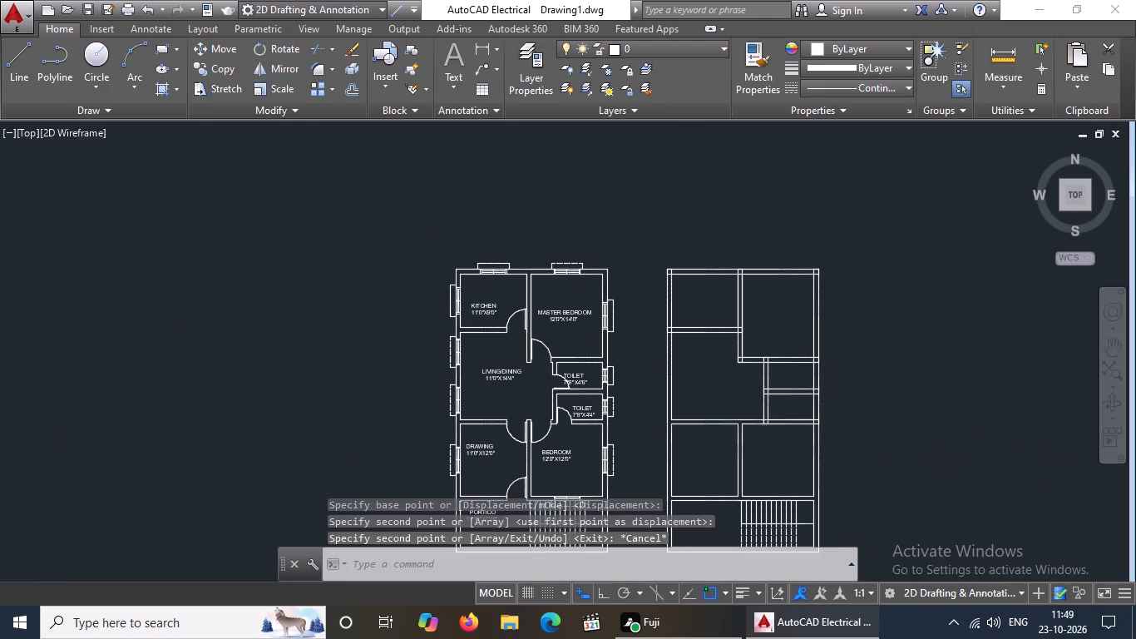
pyautogui.scroll(1, 773, 433)
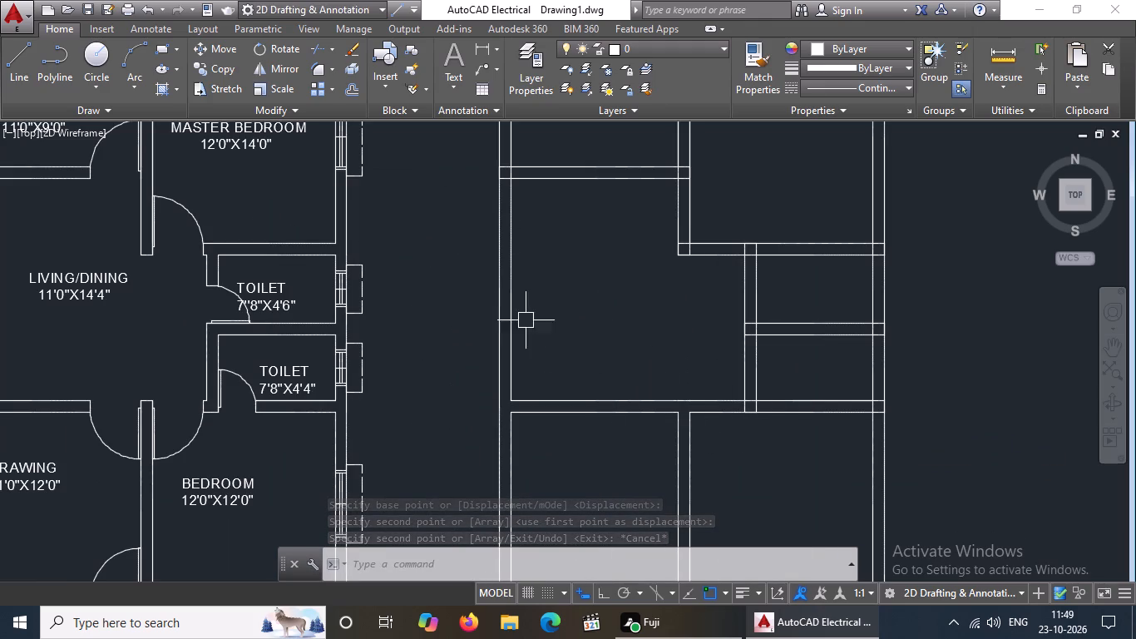
pyautogui.click(470, 148)
pyautogui.click(553, 210)
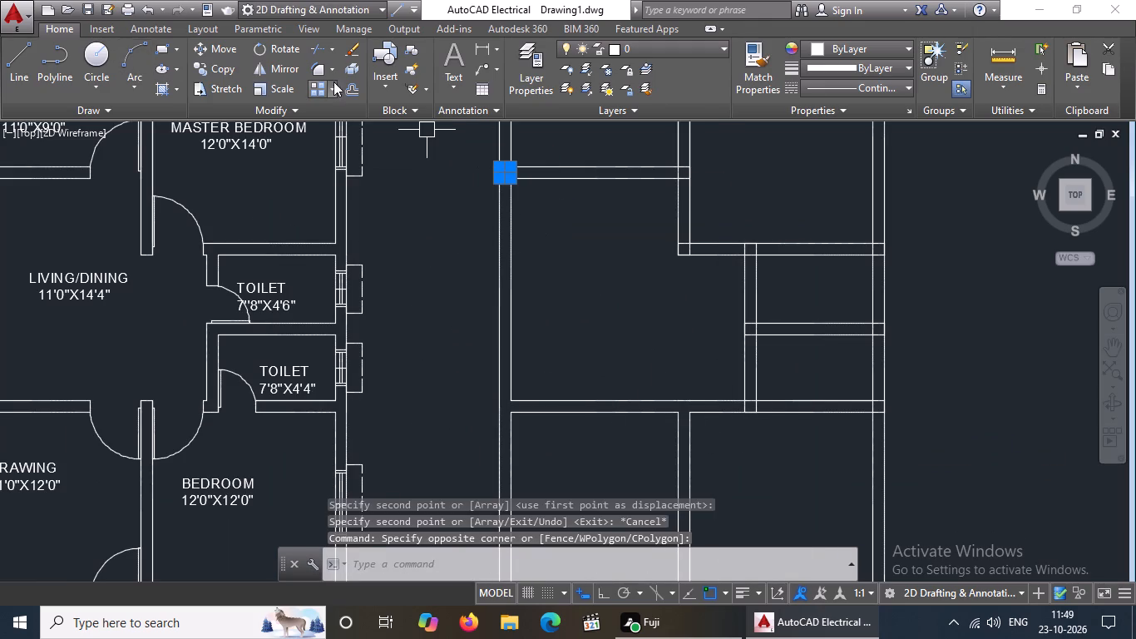
pyautogui.click(227, 71)
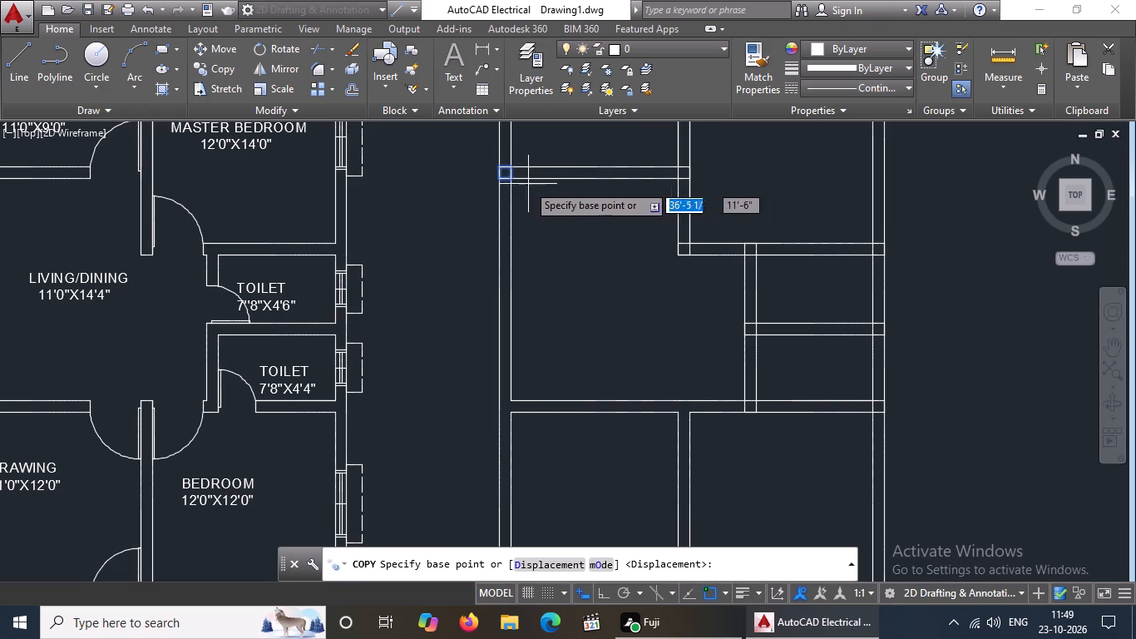
pyautogui.moveTo(511, 176); pyautogui.dragTo(511, 184)
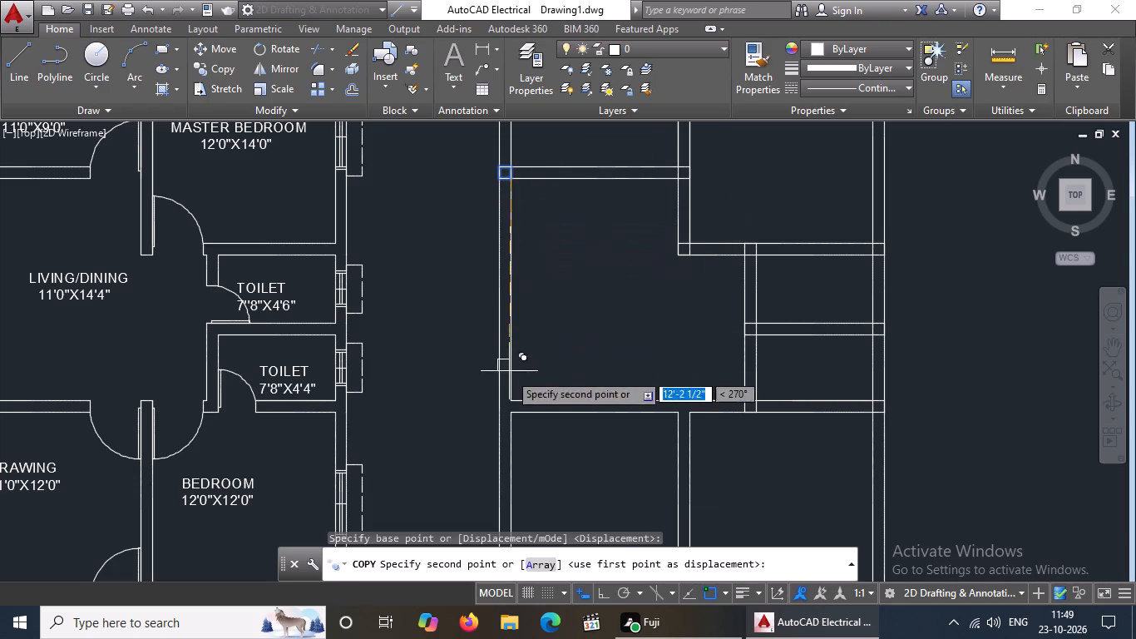
pyautogui.click(509, 417)
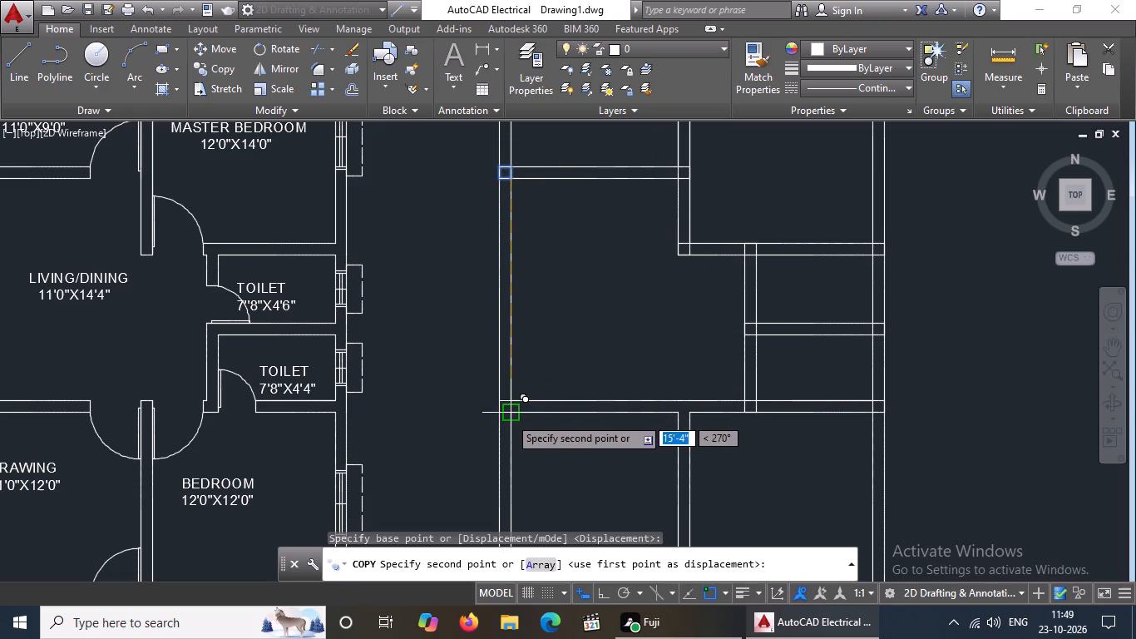
pyautogui.press('Escape')
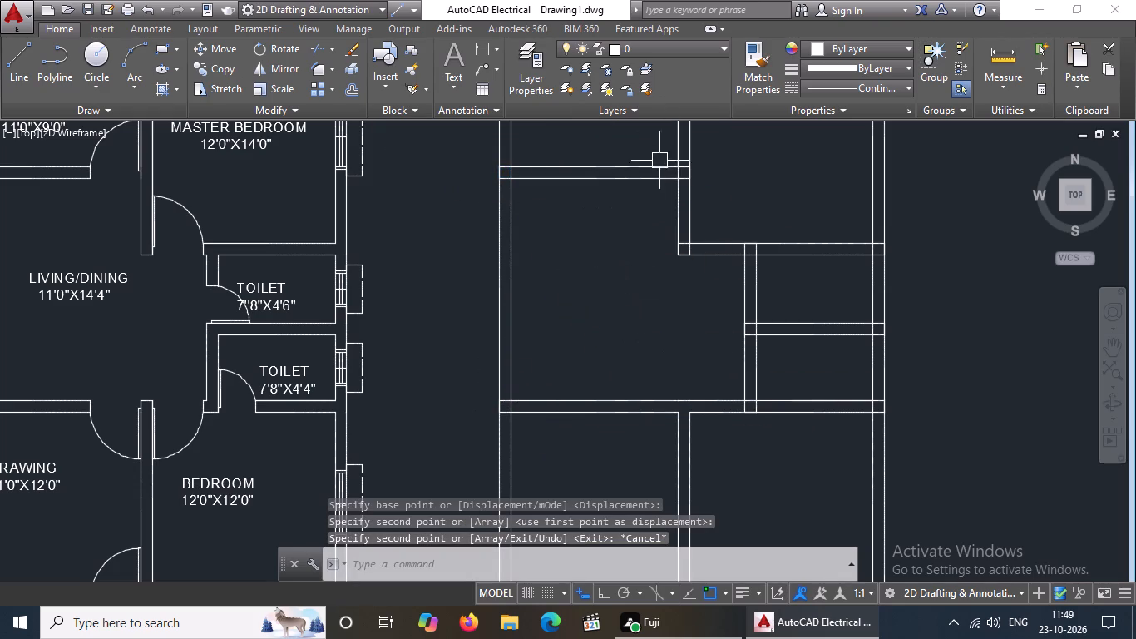
# Copy the square at the north-east room's south-west corner down to the top of the partition between the two southern rooms.
pyautogui.moveTo(650, 221); pyautogui.dragTo(659, 240)
pyautogui.click(710, 280)
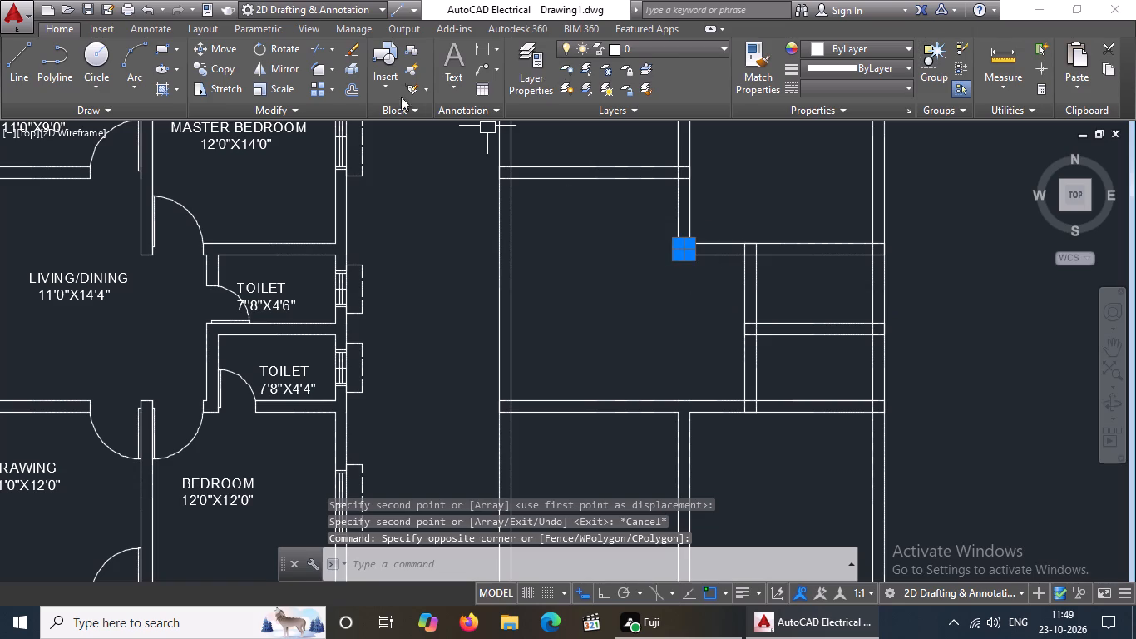
pyautogui.click(218, 75)
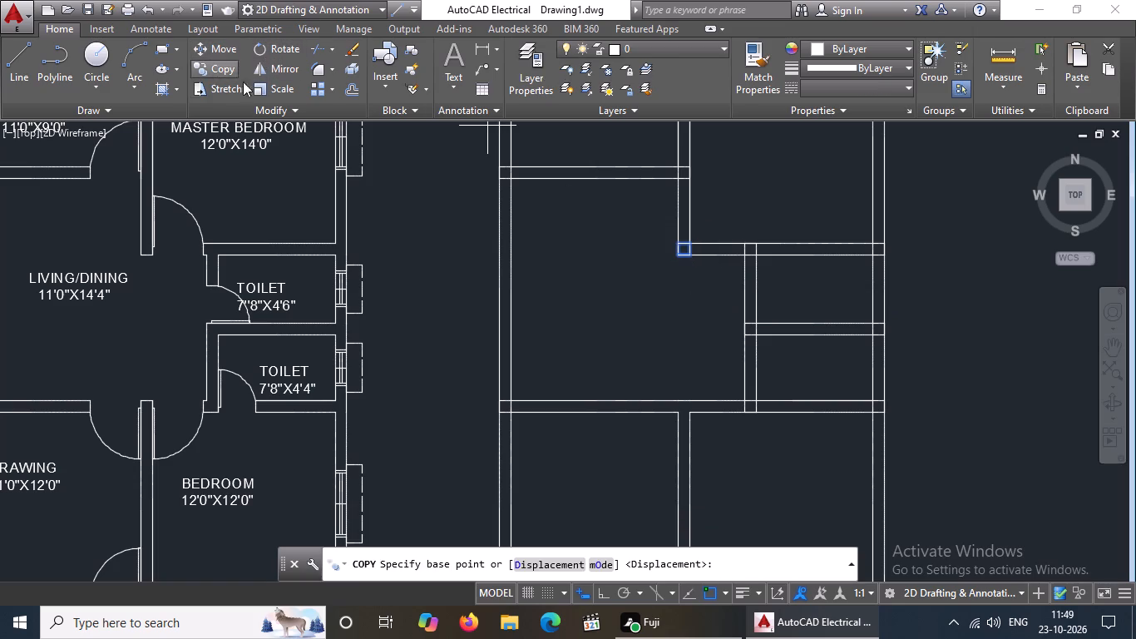
pyautogui.moveTo(676, 249); pyautogui.dragTo(676, 248)
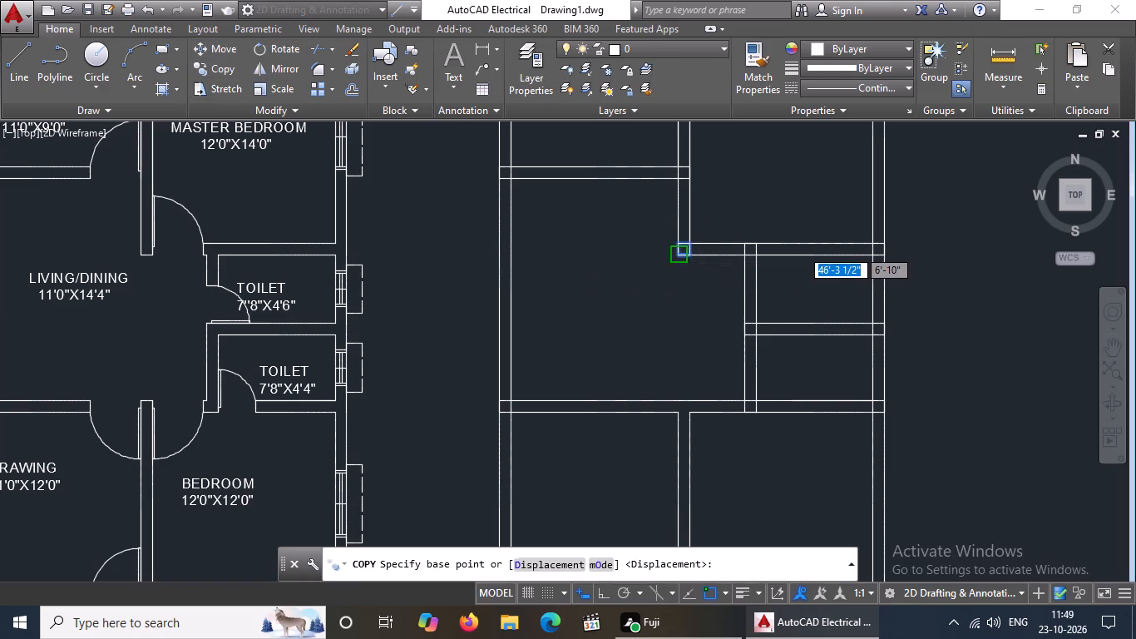
pyautogui.moveTo(676, 248); pyautogui.dragTo(676, 278)
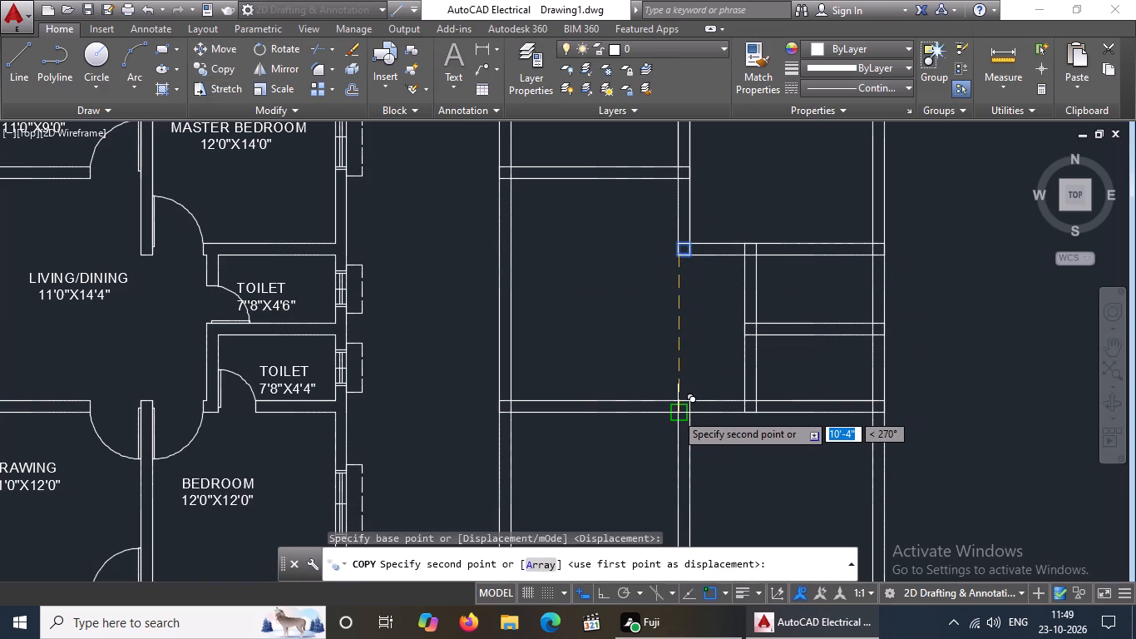
pyautogui.click(676, 413)
pyautogui.scroll(-3, 694, 362)
pyautogui.scroll(2, 692, 417)
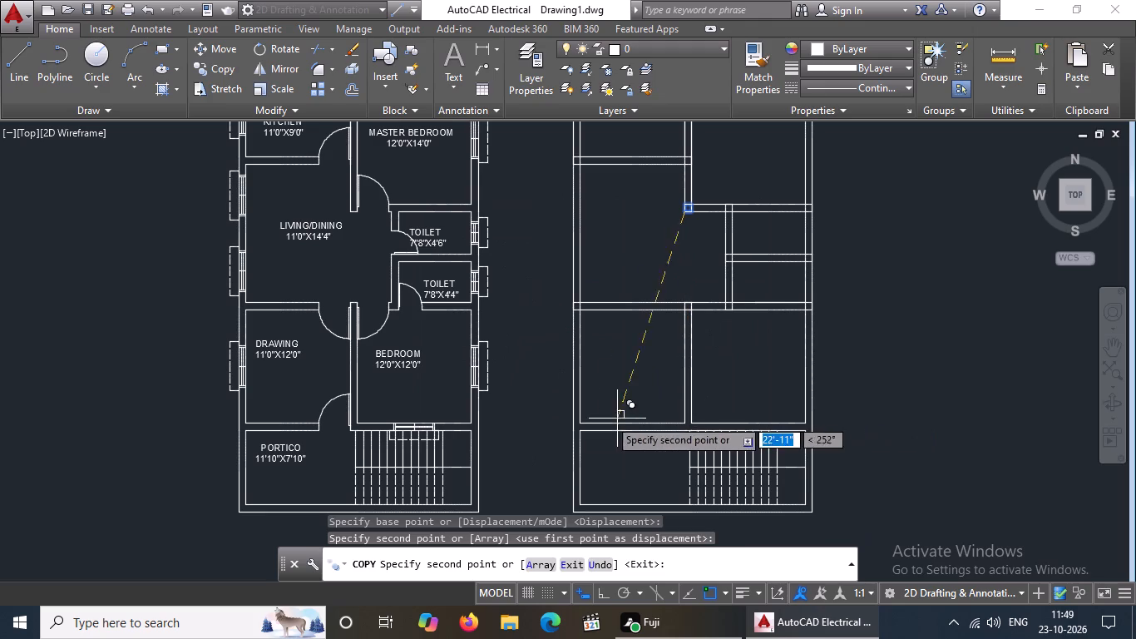
pyautogui.press('Escape')
# Copy the square at the southern rooms' north-west corner down to where their south wall meets the west wall.
pyautogui.scroll(2, 652, 433)
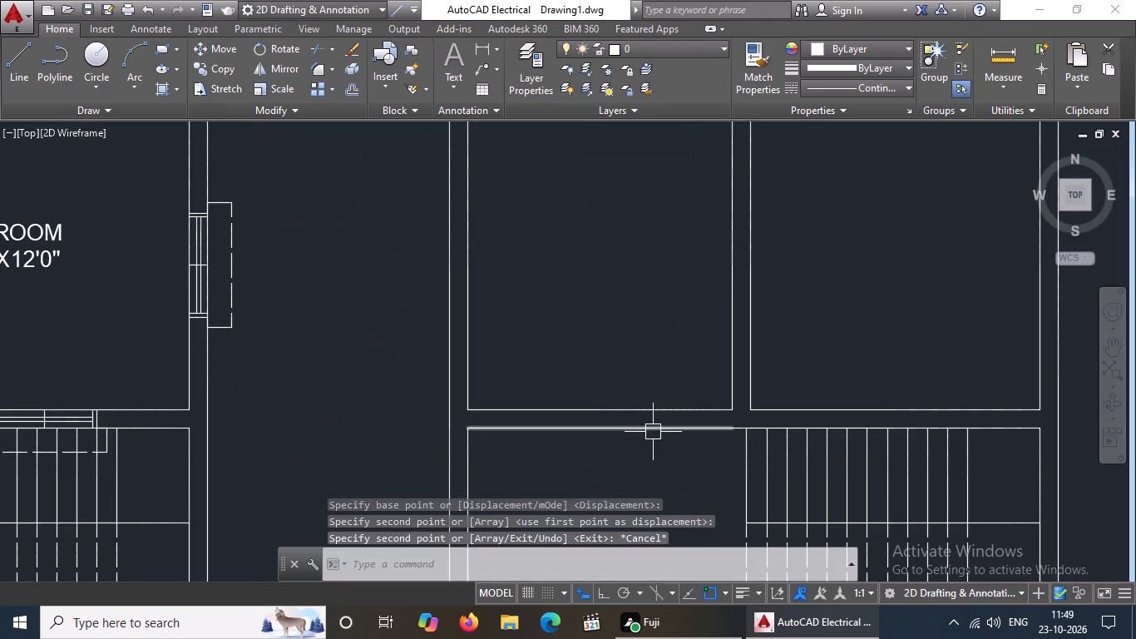
pyautogui.scroll(-1, 653, 432)
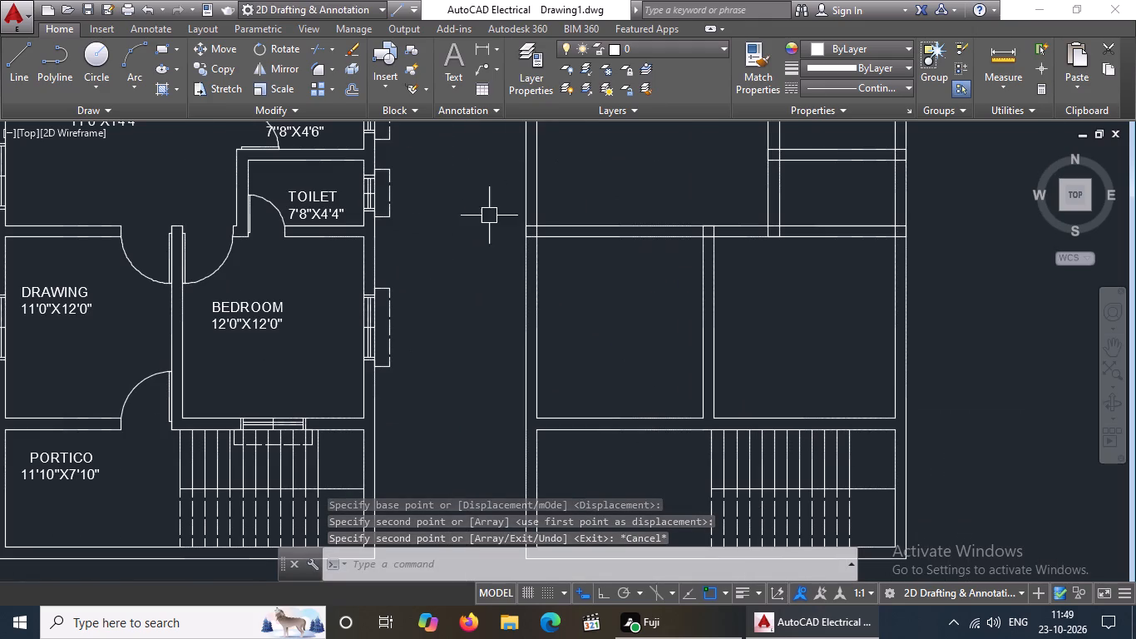
pyautogui.click(490, 209)
pyautogui.click(570, 250)
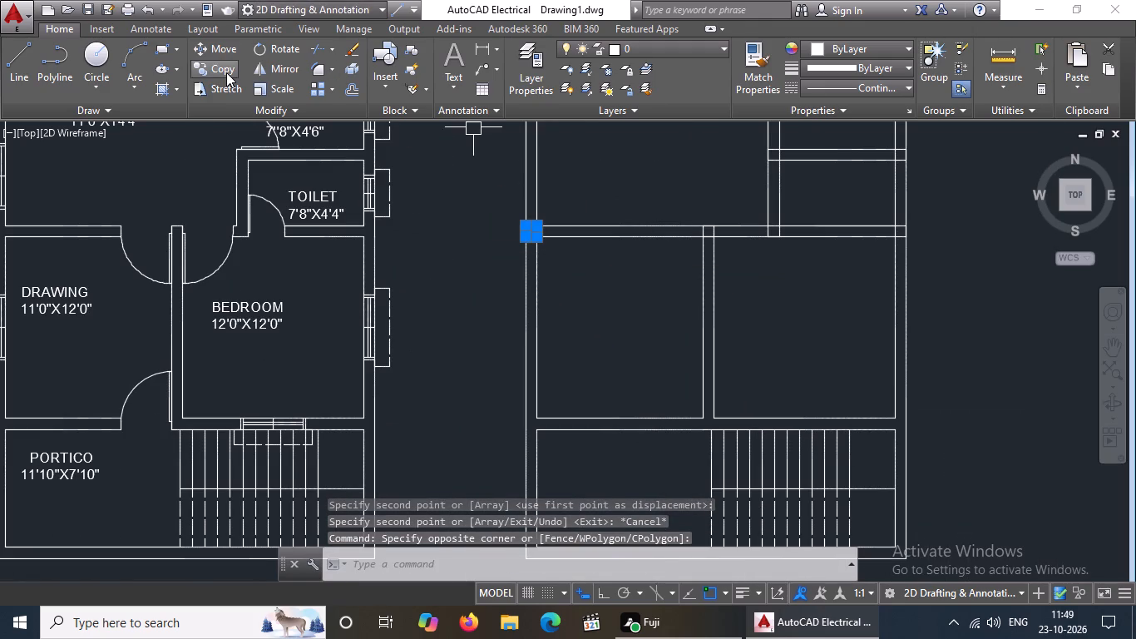
pyautogui.click(226, 72)
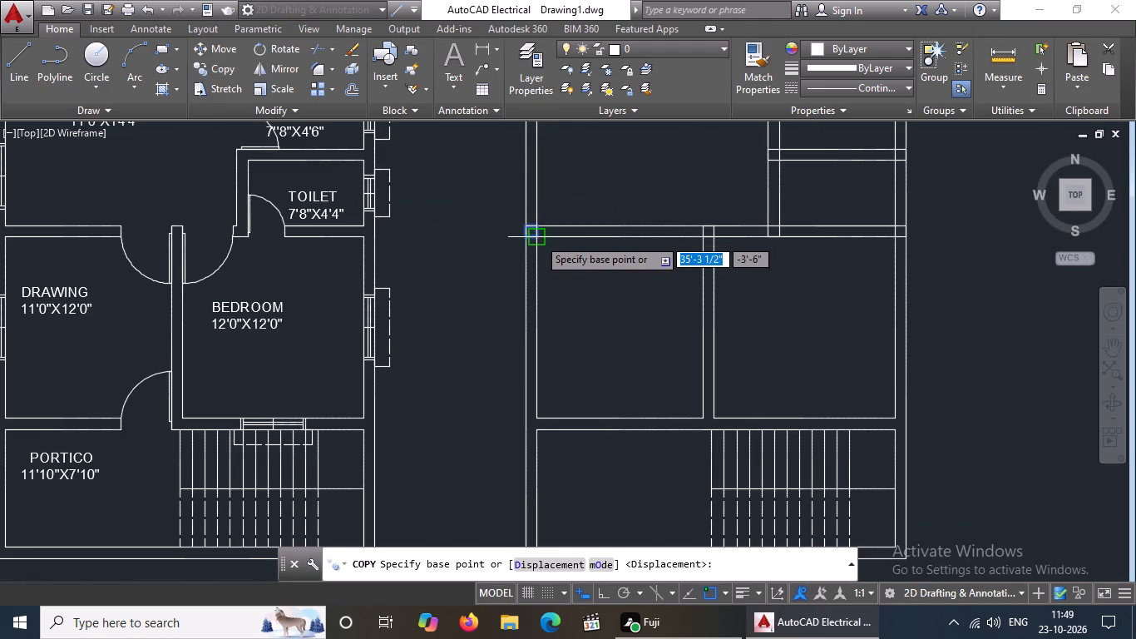
pyautogui.moveTo(538, 238); pyautogui.dragTo(544, 266)
pyautogui.click(538, 429)
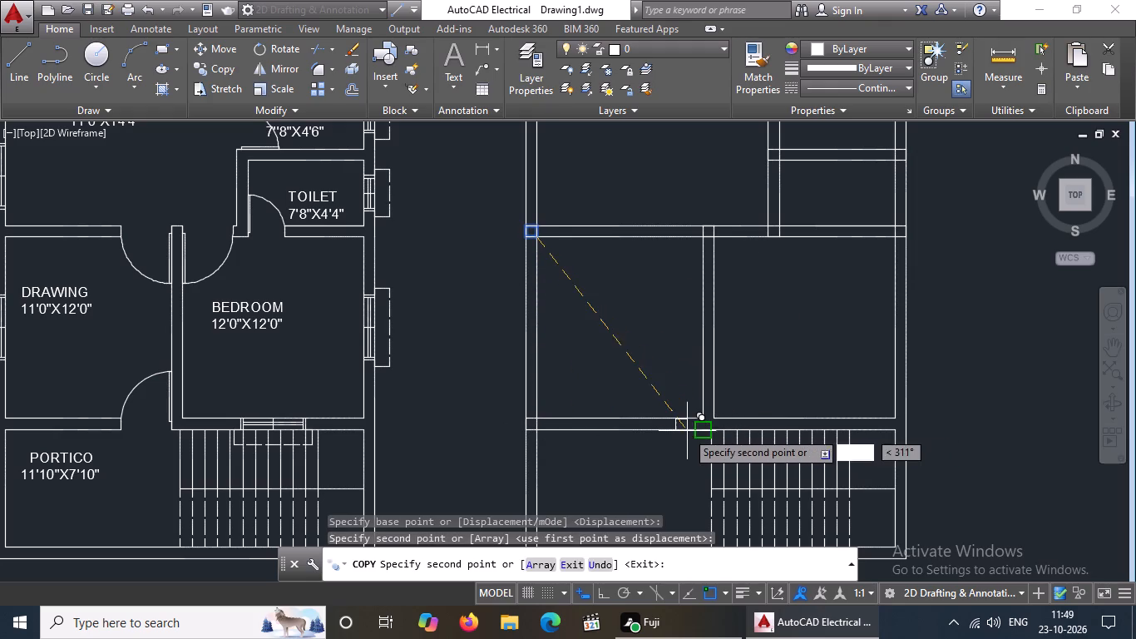
pyautogui.press('Escape')
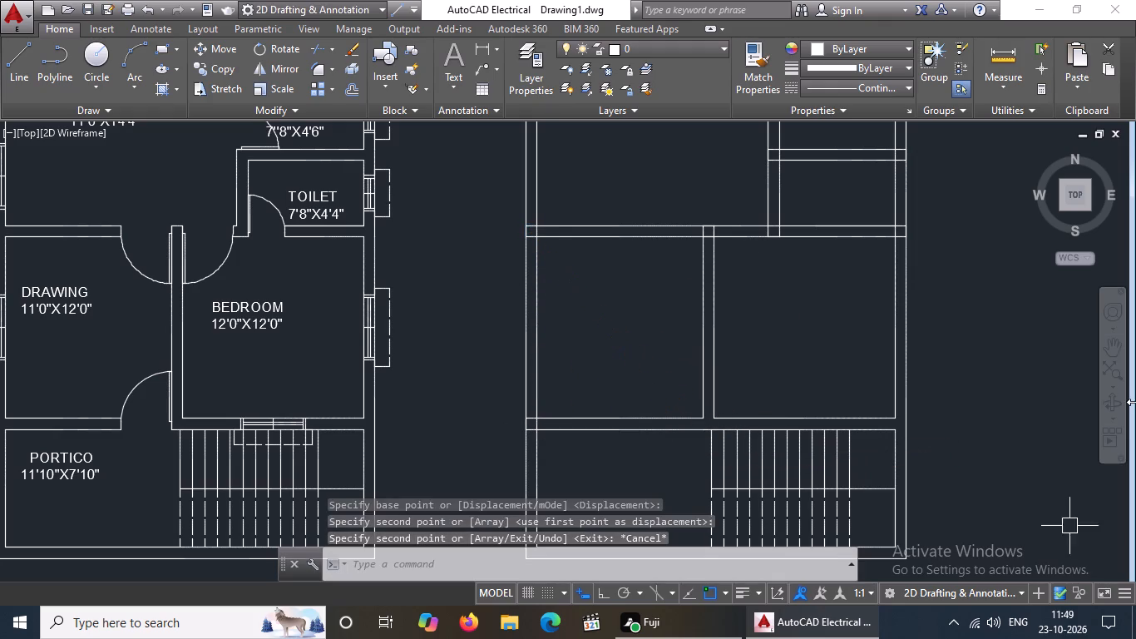
# Copy the square at the top of the southern rooms' partition down to where that partition meets their south wall.
pyautogui.click(688, 215)
pyautogui.click(732, 267)
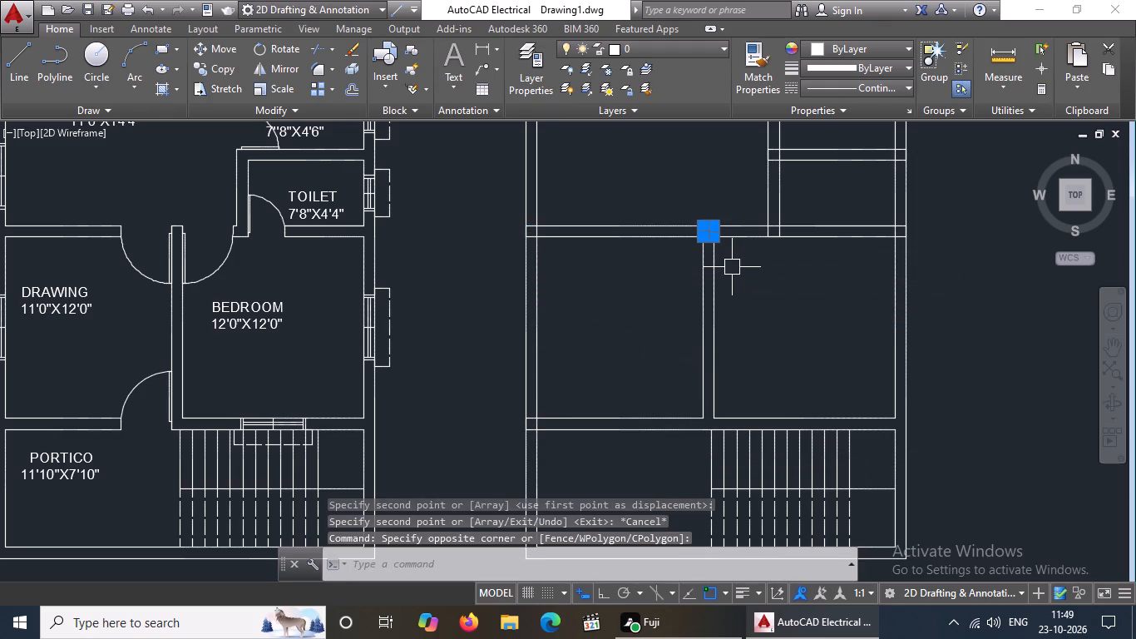
pyautogui.moveTo(225, 61); pyautogui.dragTo(224, 69)
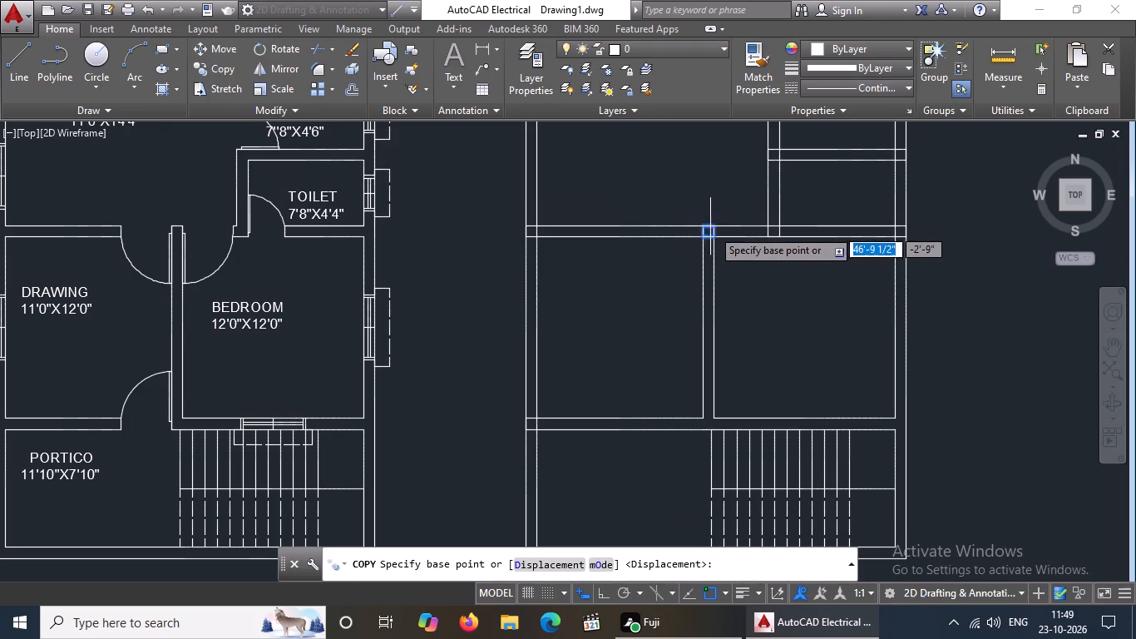
pyautogui.click(713, 229)
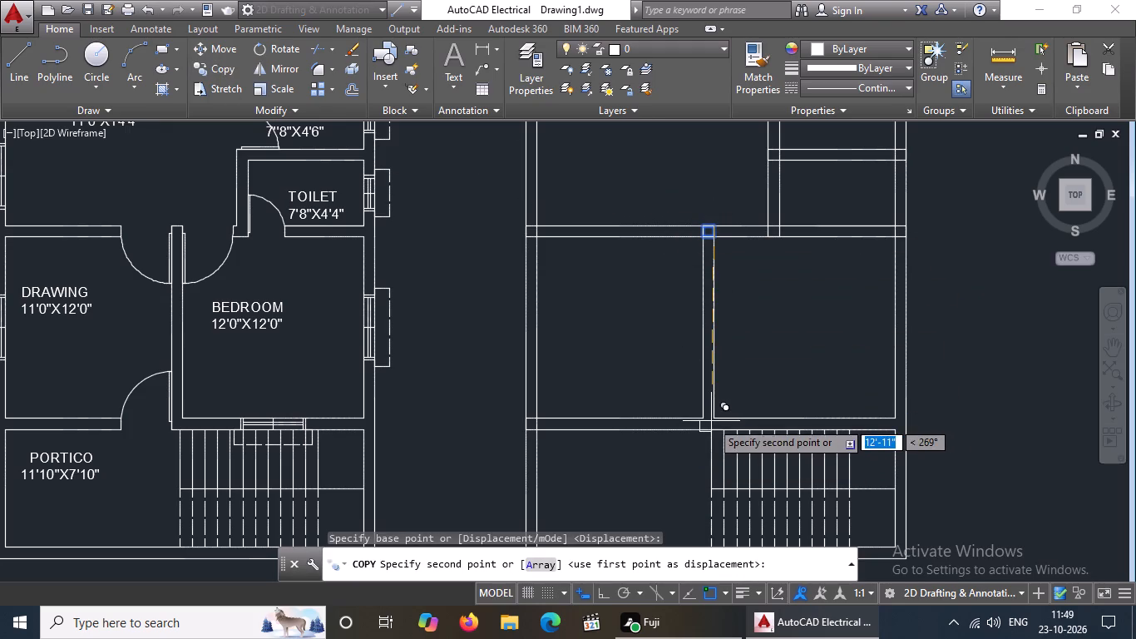
pyautogui.click(719, 417)
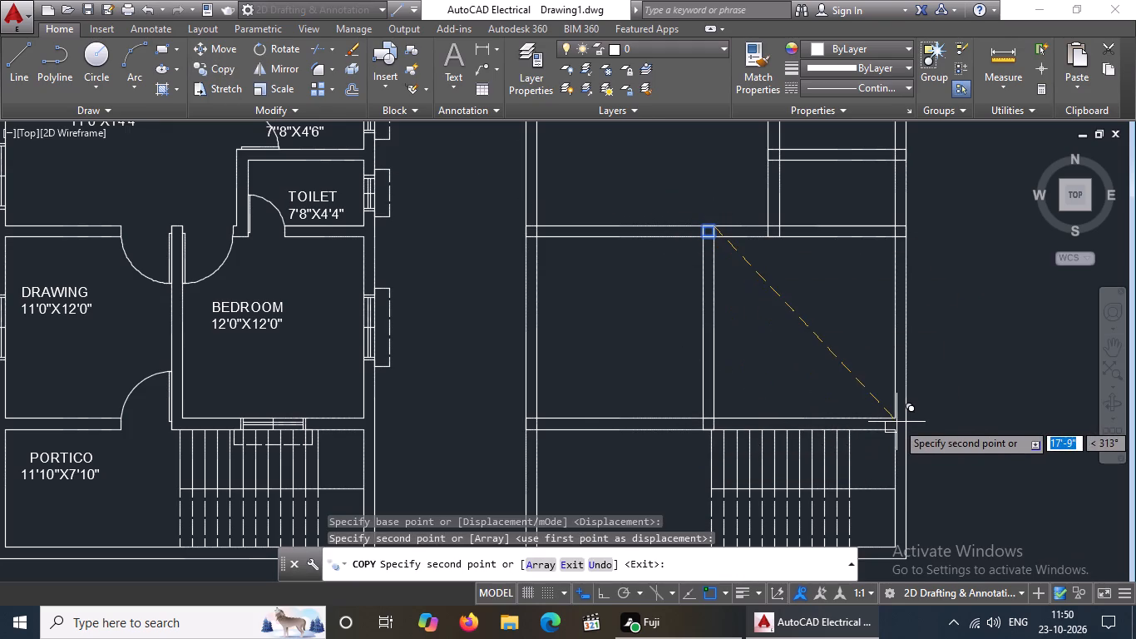
pyautogui.scroll(1, 929, 419)
pyautogui.press('Escape')
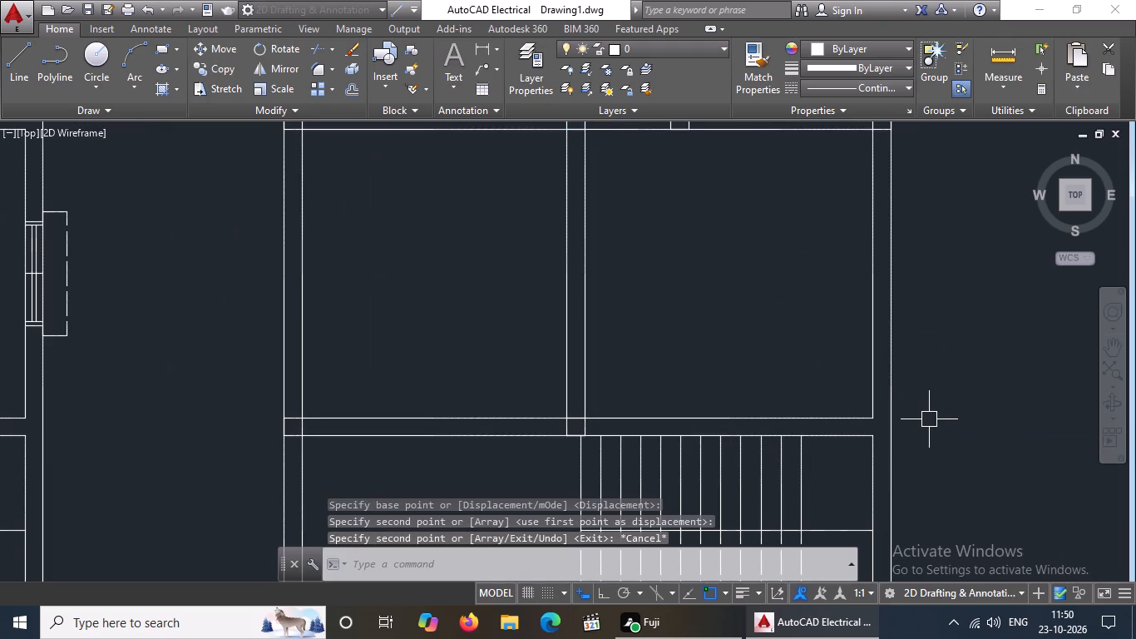
# Copy the square at the southern rooms' north-east corner down to where their south wall meets the east wall.
pyautogui.scroll(-1, 907, 377)
pyautogui.click(861, 183)
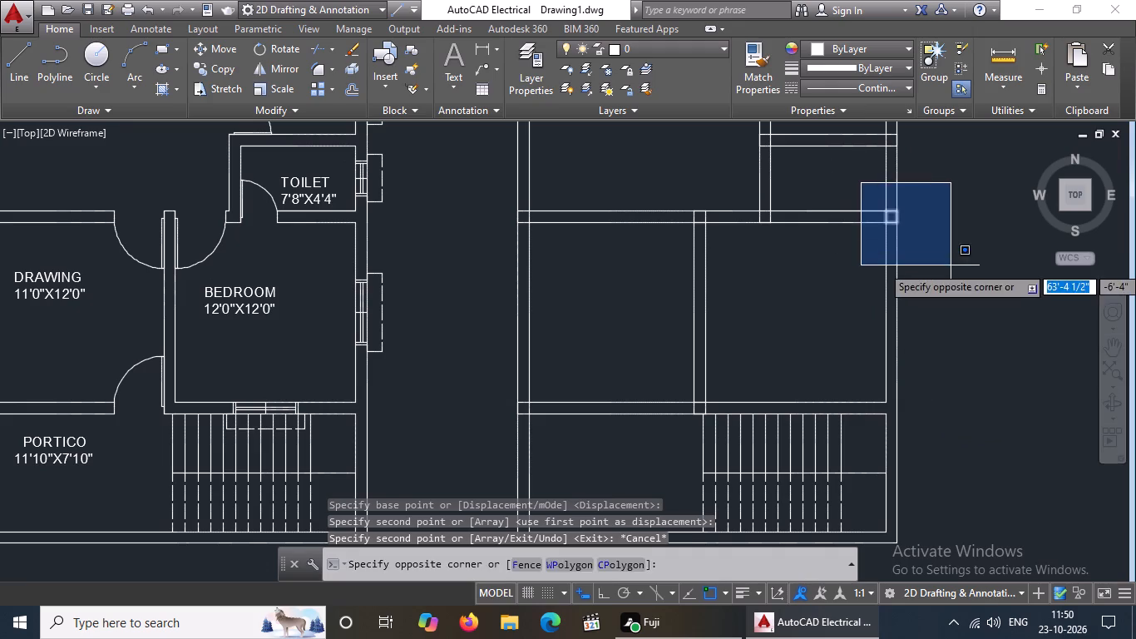
pyautogui.click(951, 265)
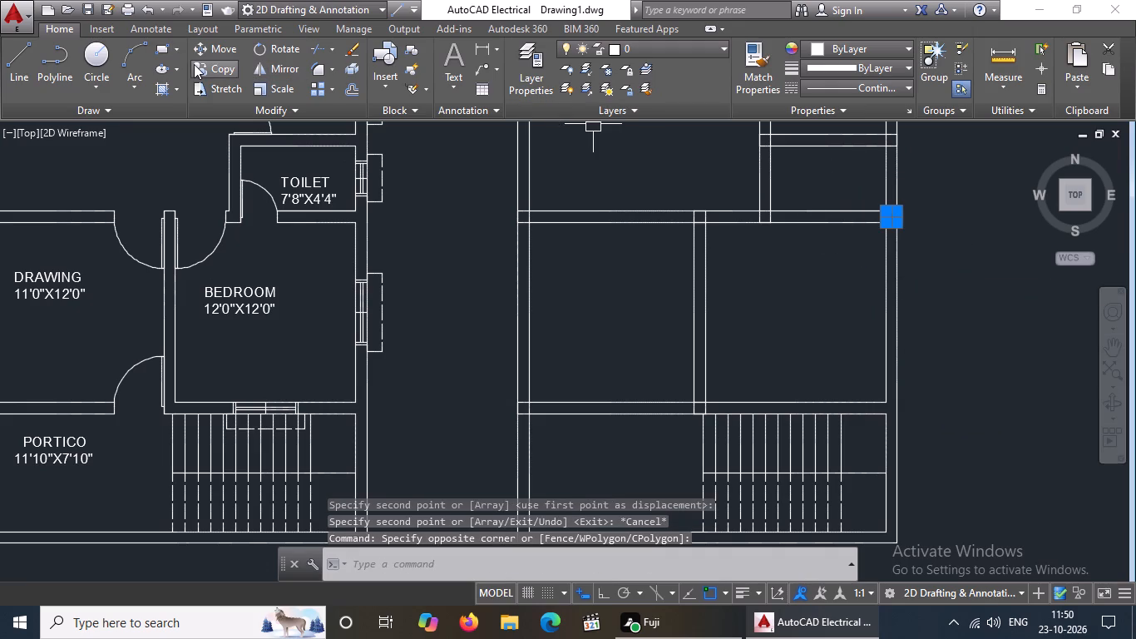
pyautogui.click(194, 64)
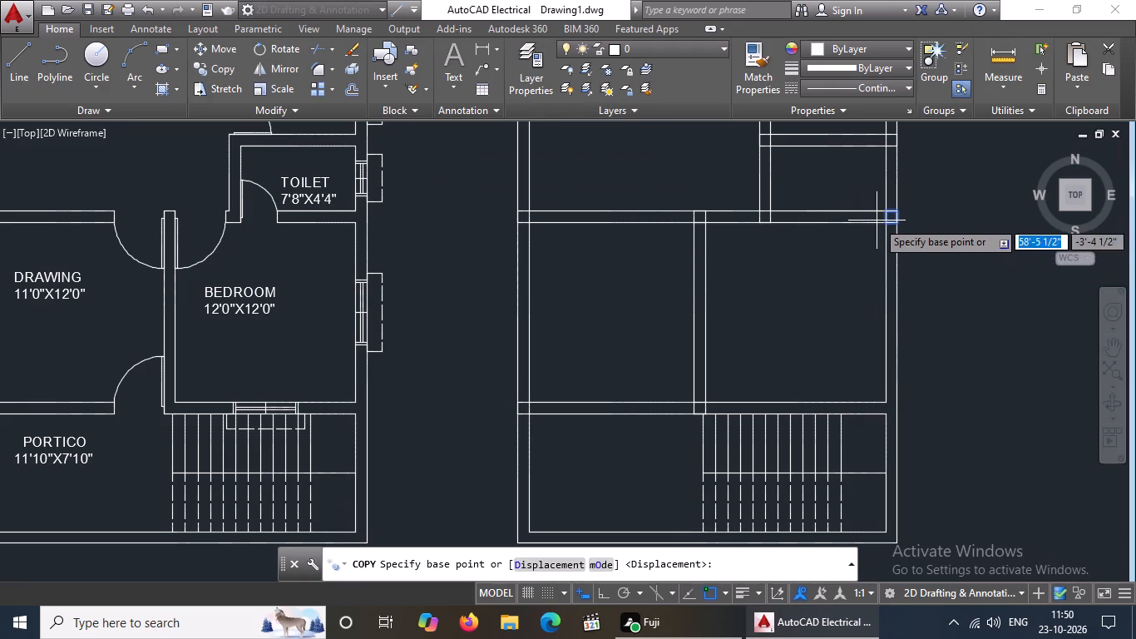
pyautogui.moveTo(880, 221); pyautogui.dragTo(878, 234)
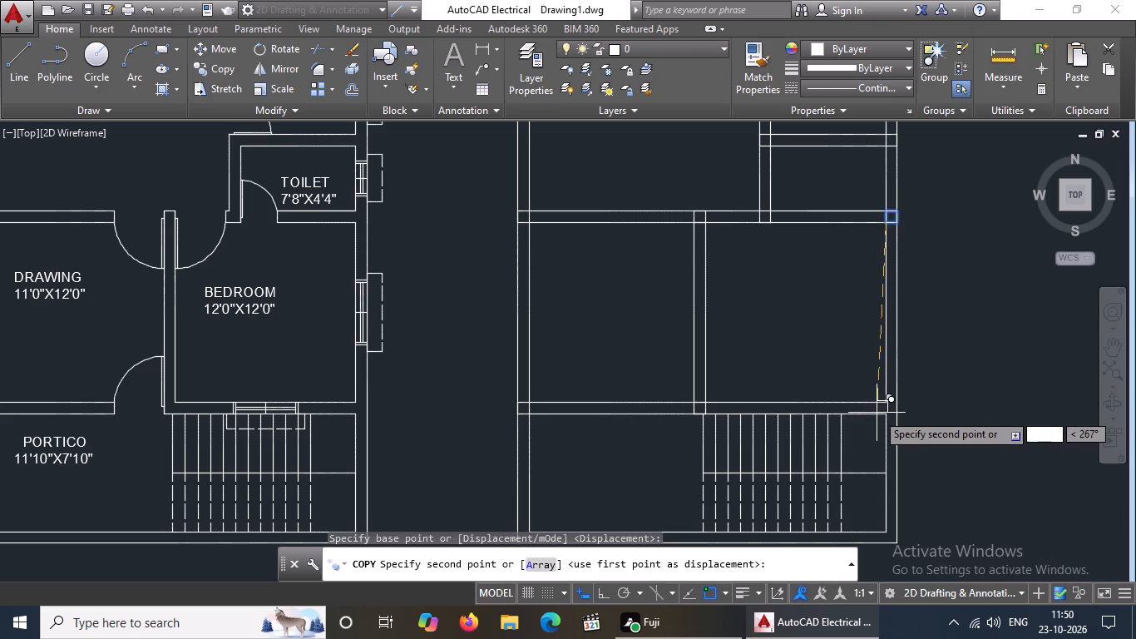
pyautogui.click(884, 413)
pyautogui.scroll(-1, 890, 404)
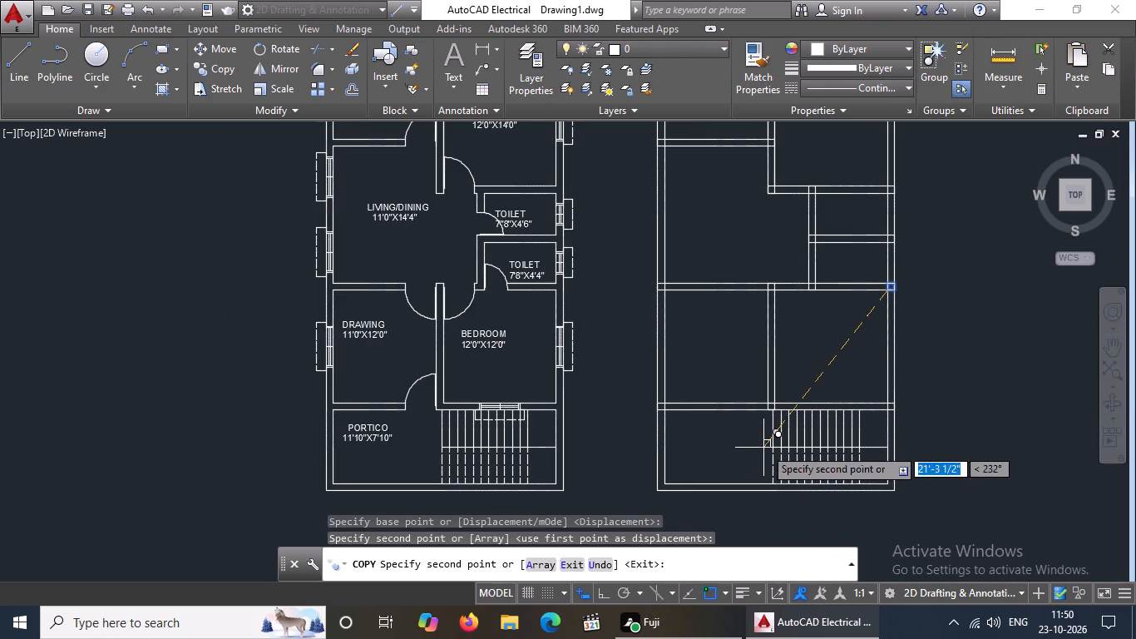
pyautogui.moveTo(798, 458); pyautogui.dragTo(688, 434, button='middle')
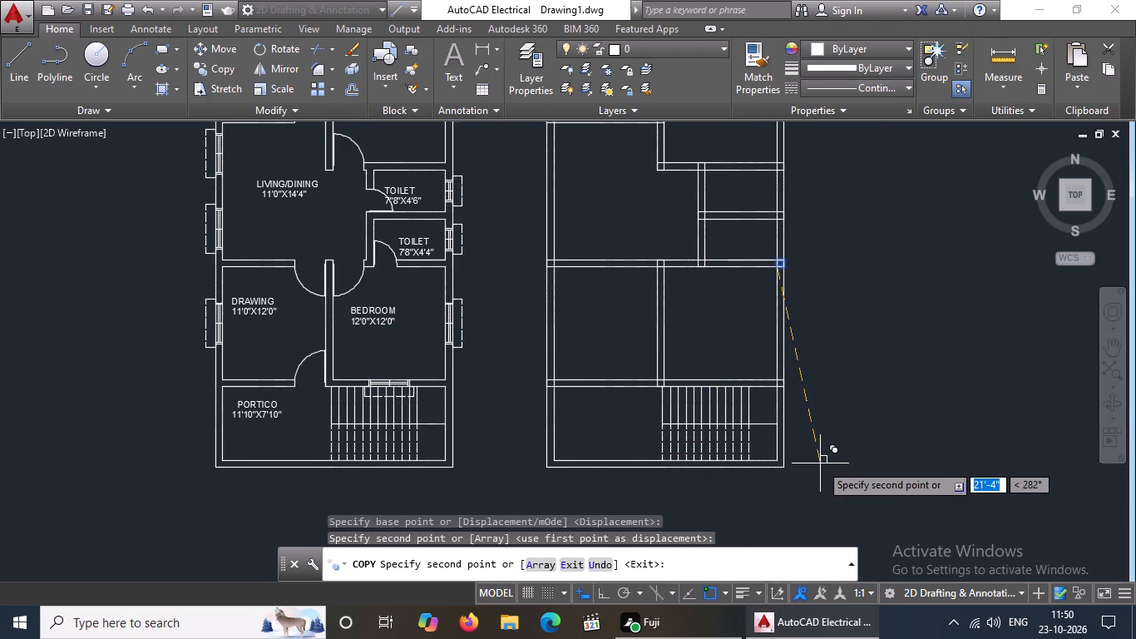
pyautogui.press('Escape')
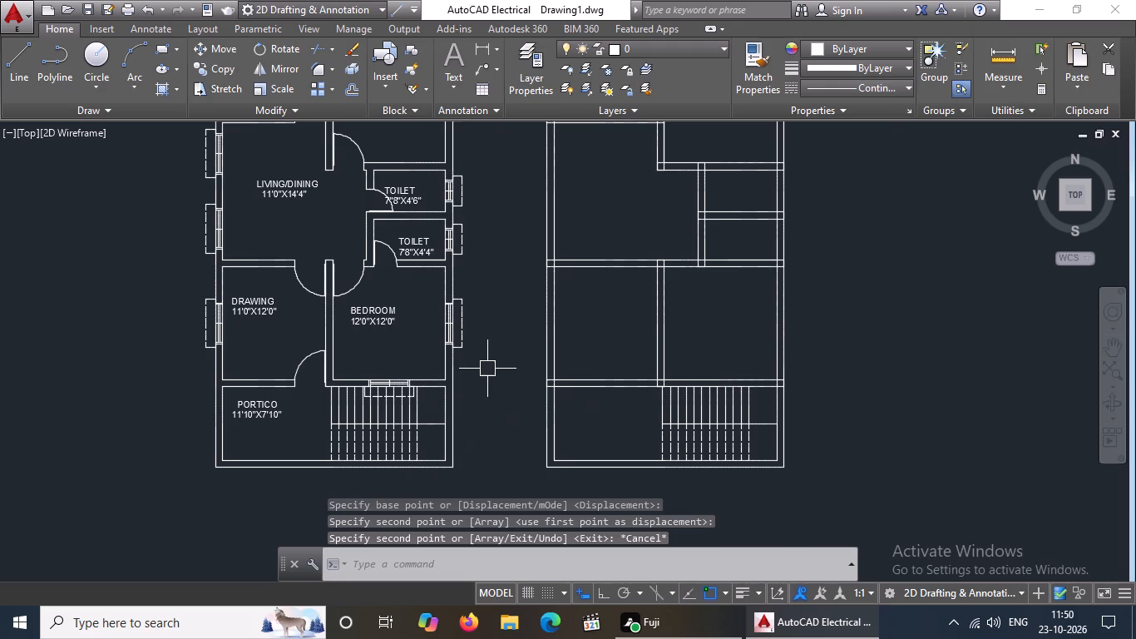
# Copy the square at the southern rooms' south-west junction down to the plan's outer south-west corner.
pyautogui.click(510, 357)
pyautogui.click(568, 407)
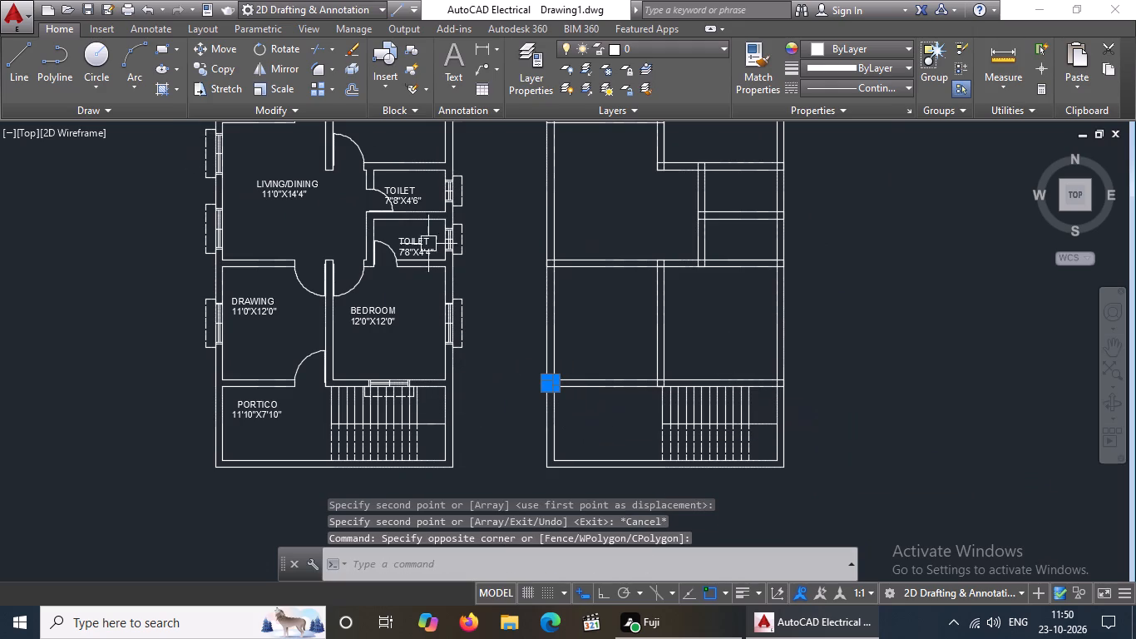
pyautogui.click(216, 68)
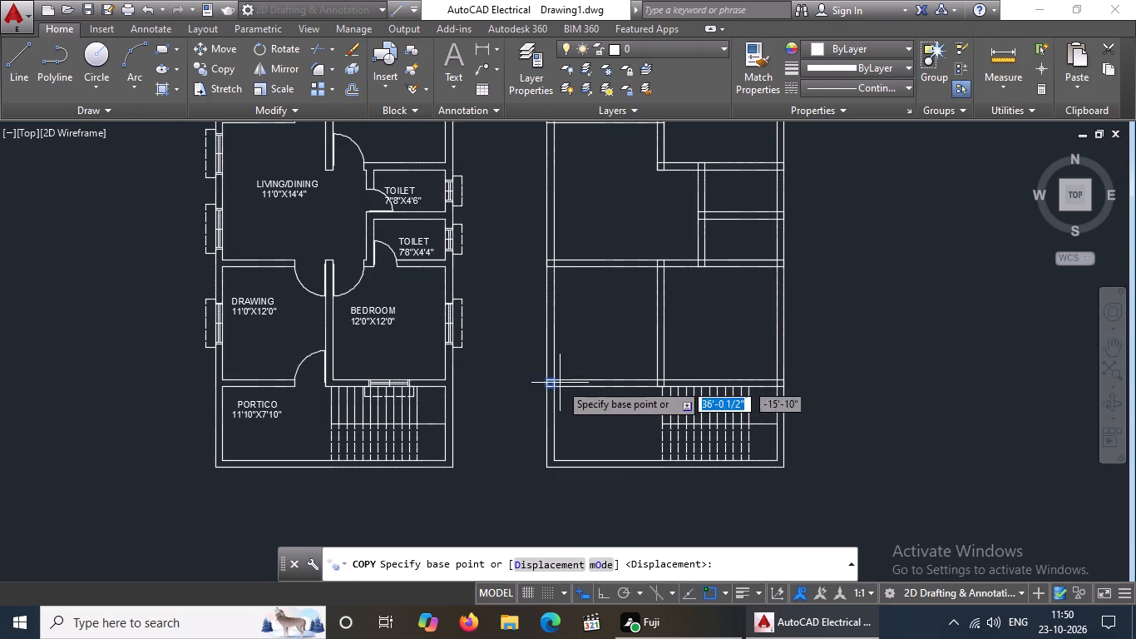
pyautogui.click(553, 375)
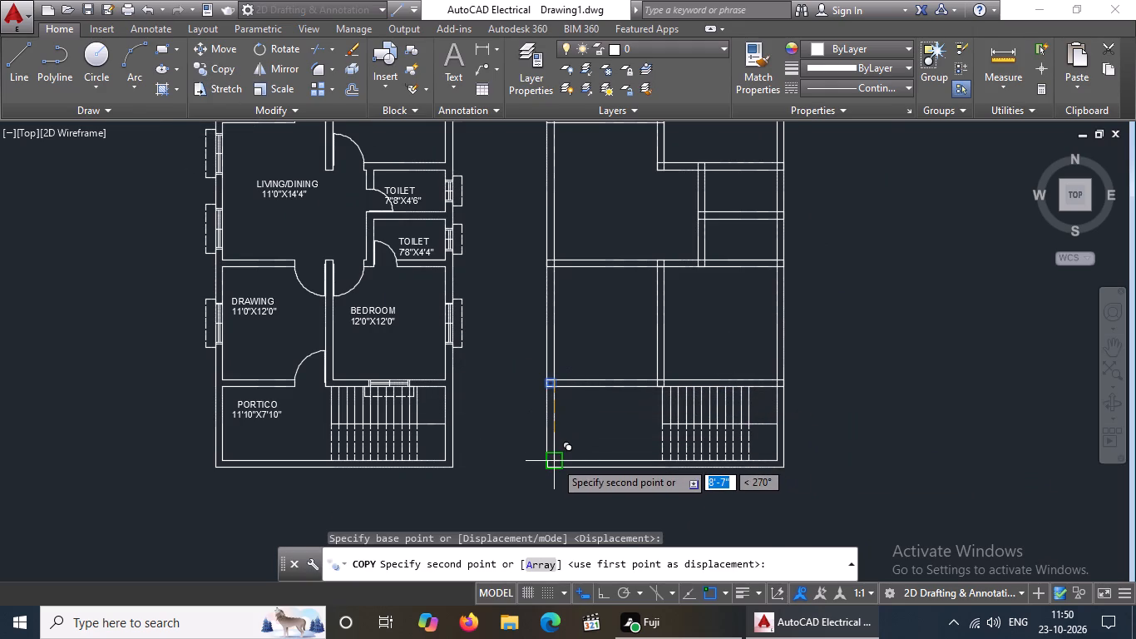
pyautogui.click(556, 460)
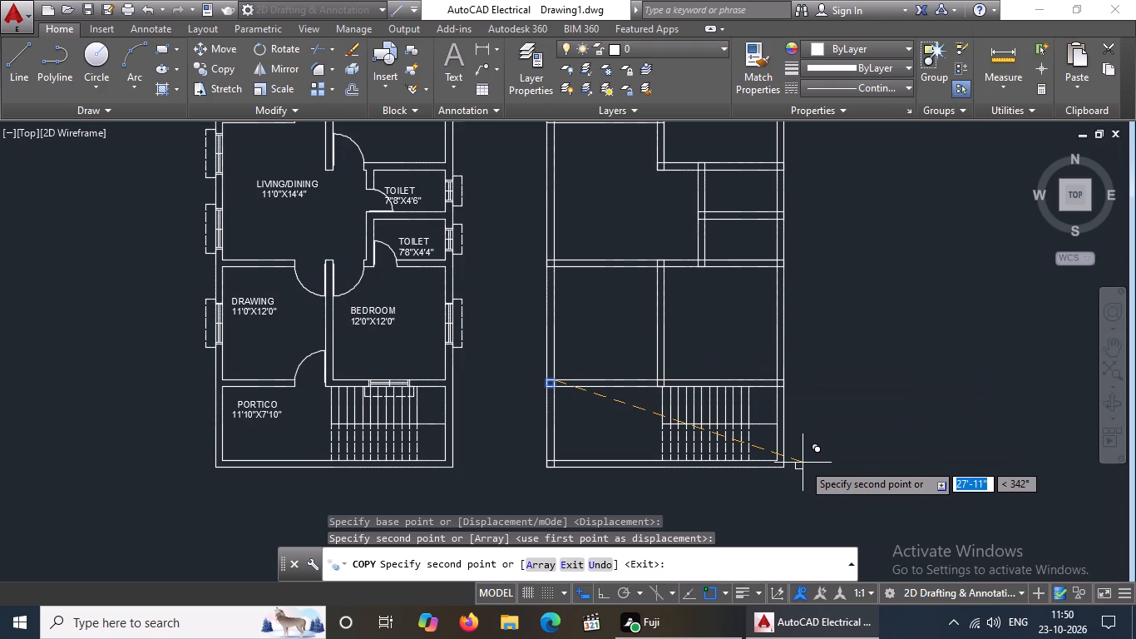
pyautogui.press('Escape')
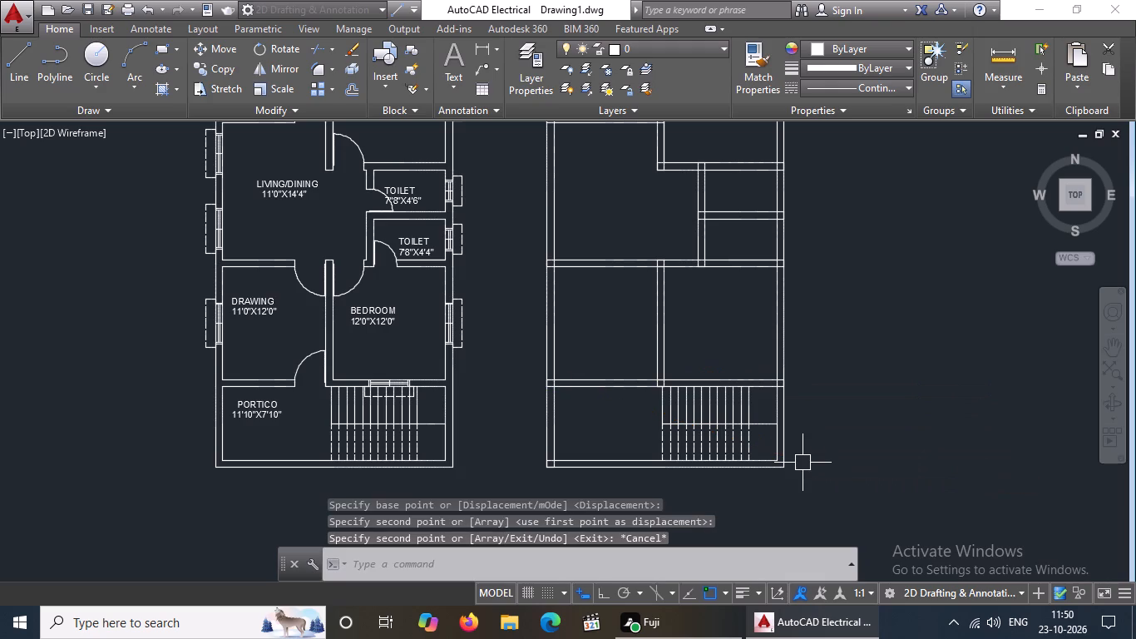
# Copy the square where the southern rooms' south wall meets the east wall down to the plan's outer south-east corner.
pyautogui.click(758, 352)
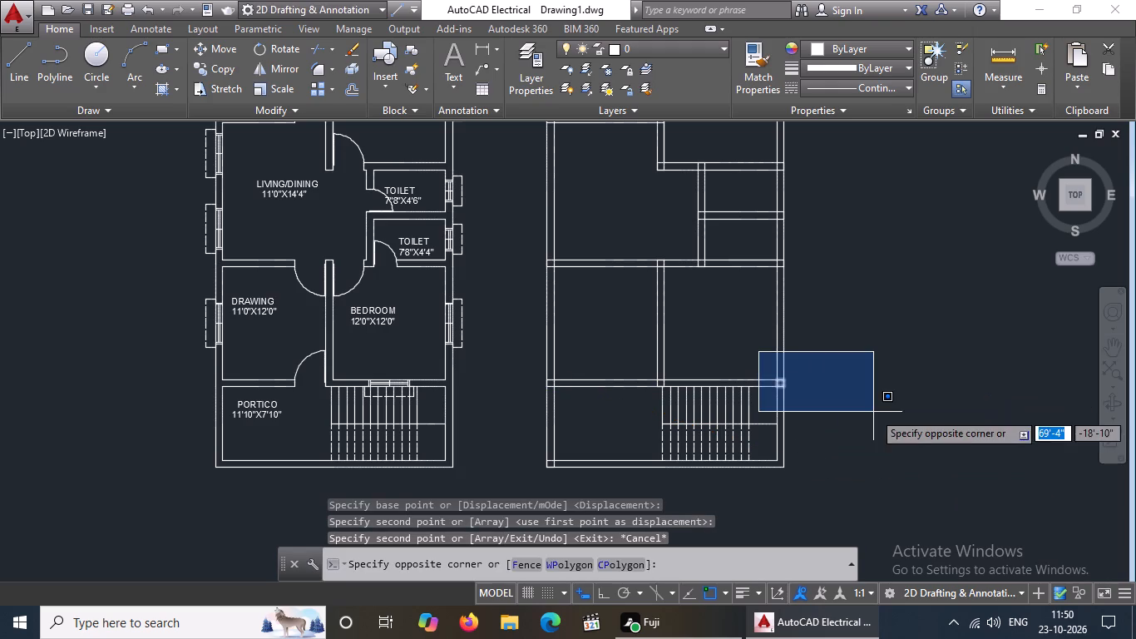
pyautogui.click(874, 412)
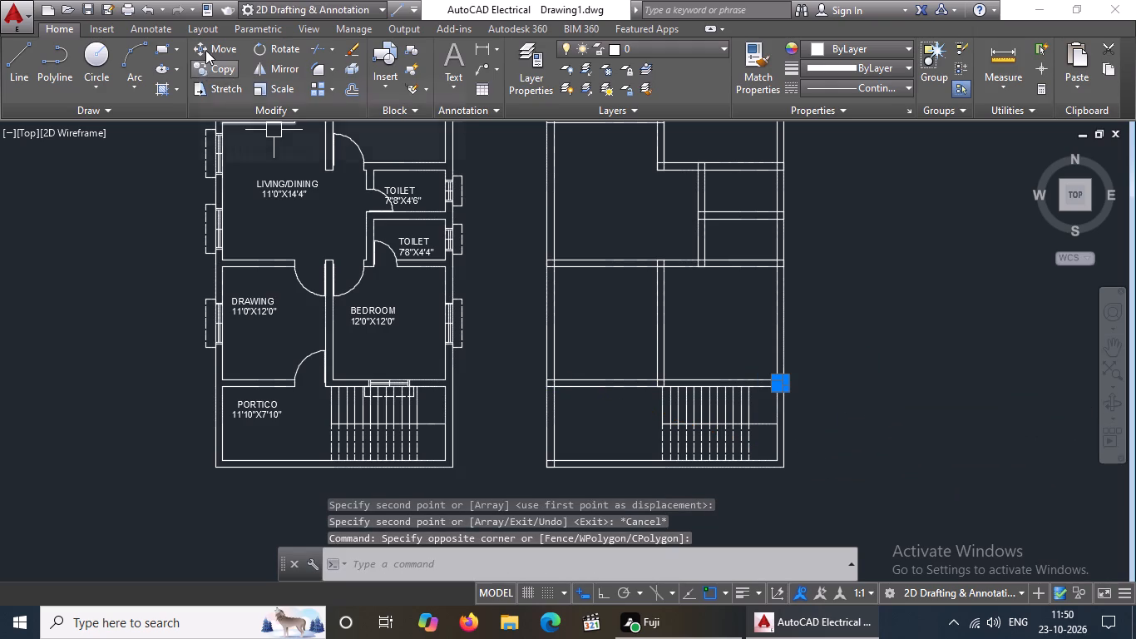
pyautogui.click(215, 72)
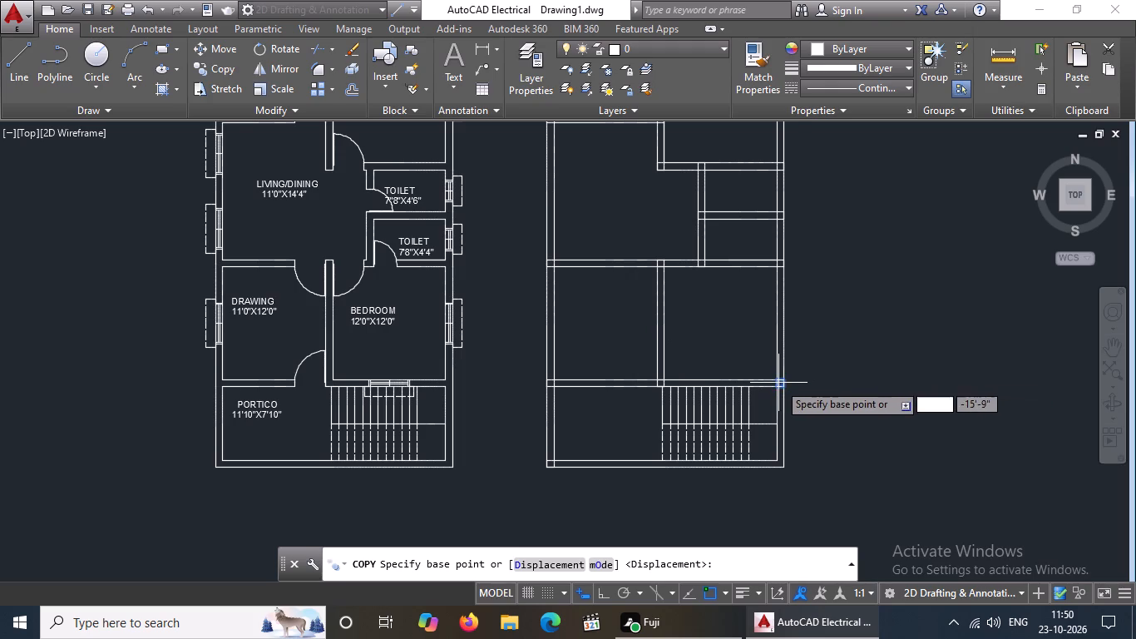
pyautogui.click(777, 381)
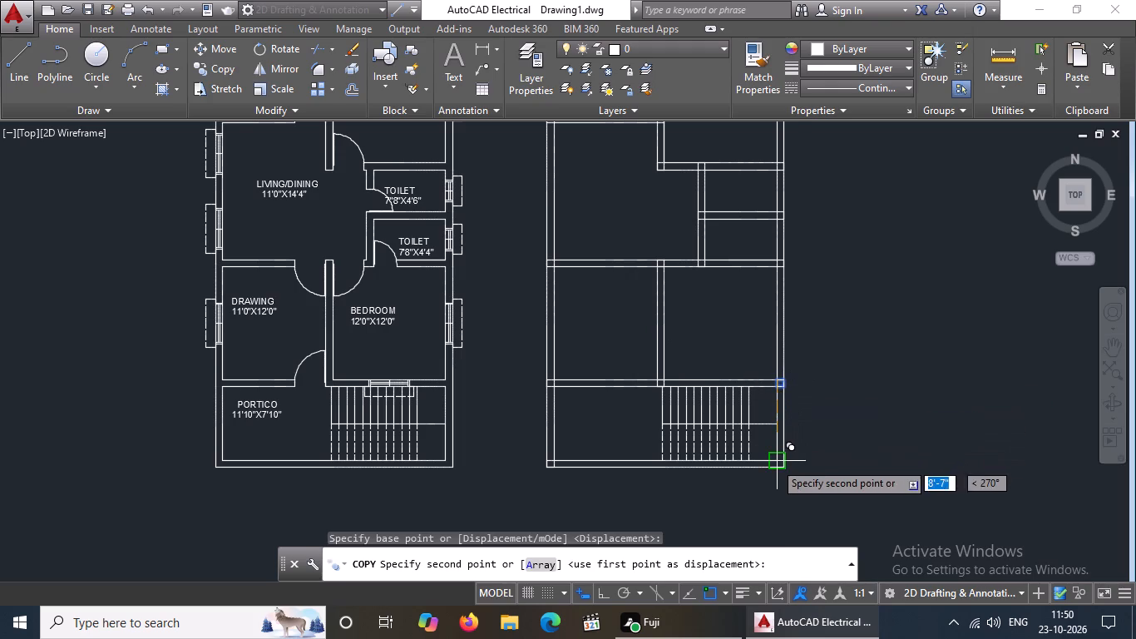
pyautogui.click(774, 462)
pyautogui.scroll(-3, 800, 445)
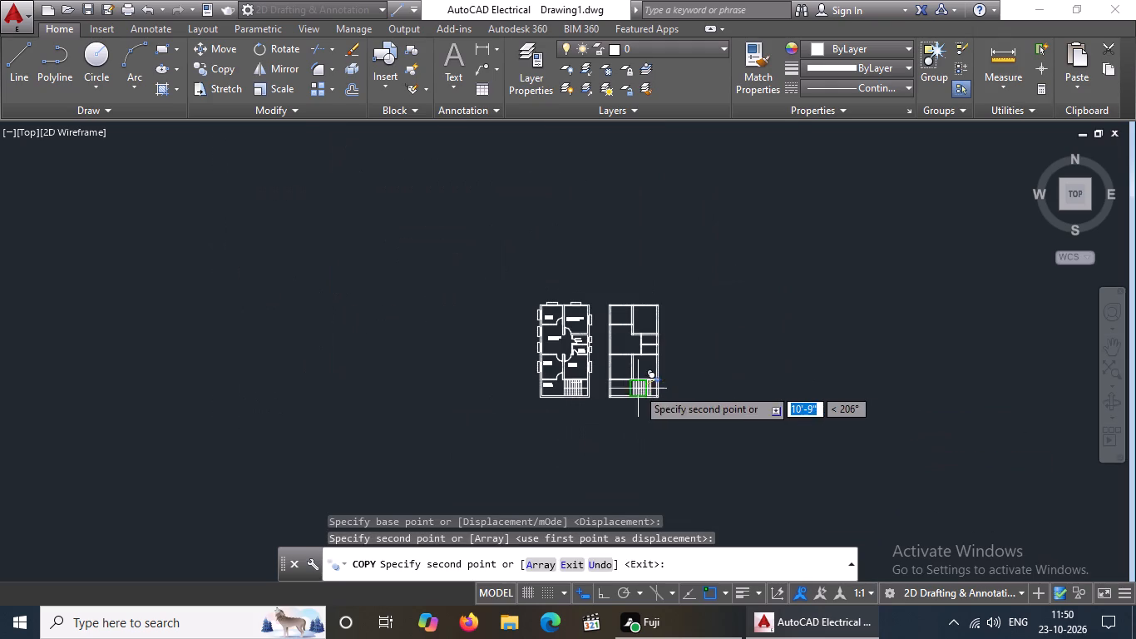
pyautogui.scroll(2, 637, 388)
pyautogui.moveTo(600, 374); pyautogui.dragTo(629, 447, button='middle')
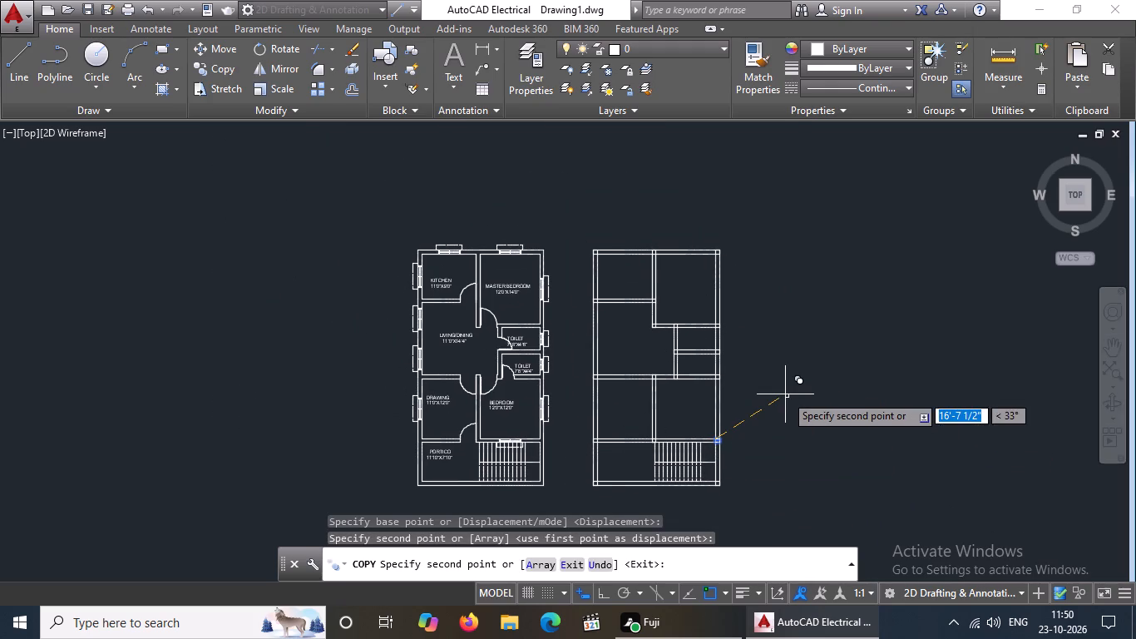
pyautogui.press('Escape')
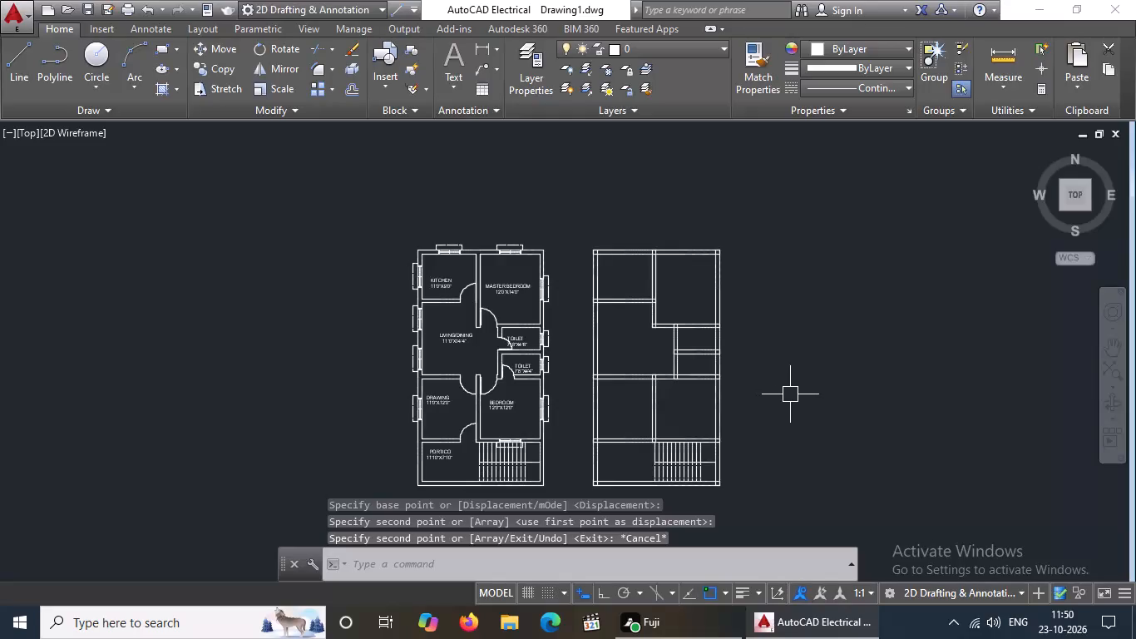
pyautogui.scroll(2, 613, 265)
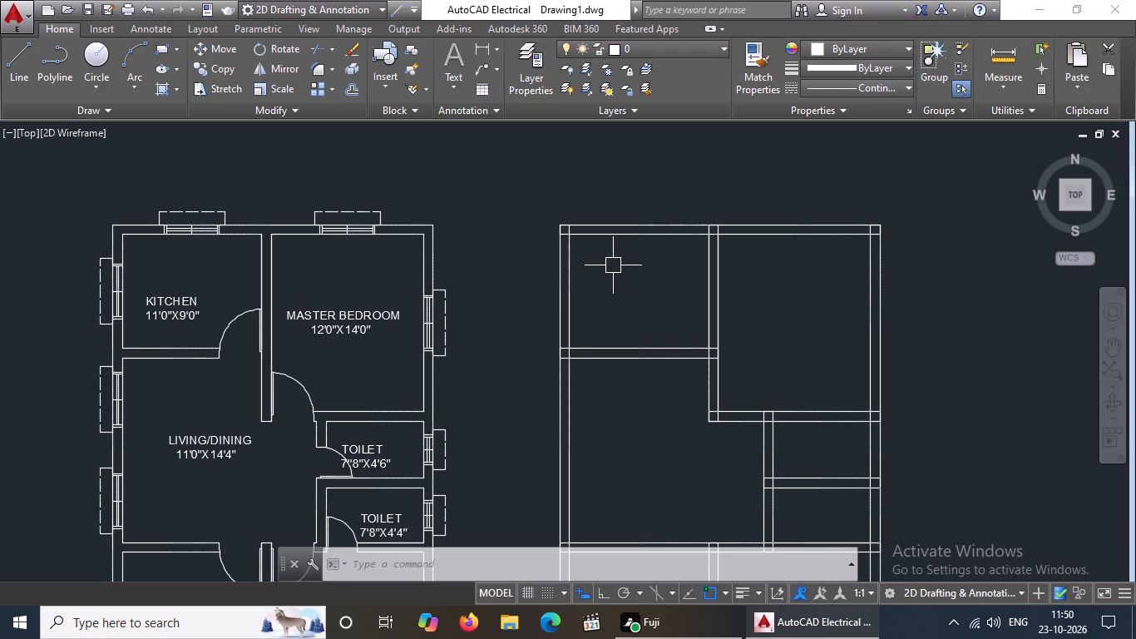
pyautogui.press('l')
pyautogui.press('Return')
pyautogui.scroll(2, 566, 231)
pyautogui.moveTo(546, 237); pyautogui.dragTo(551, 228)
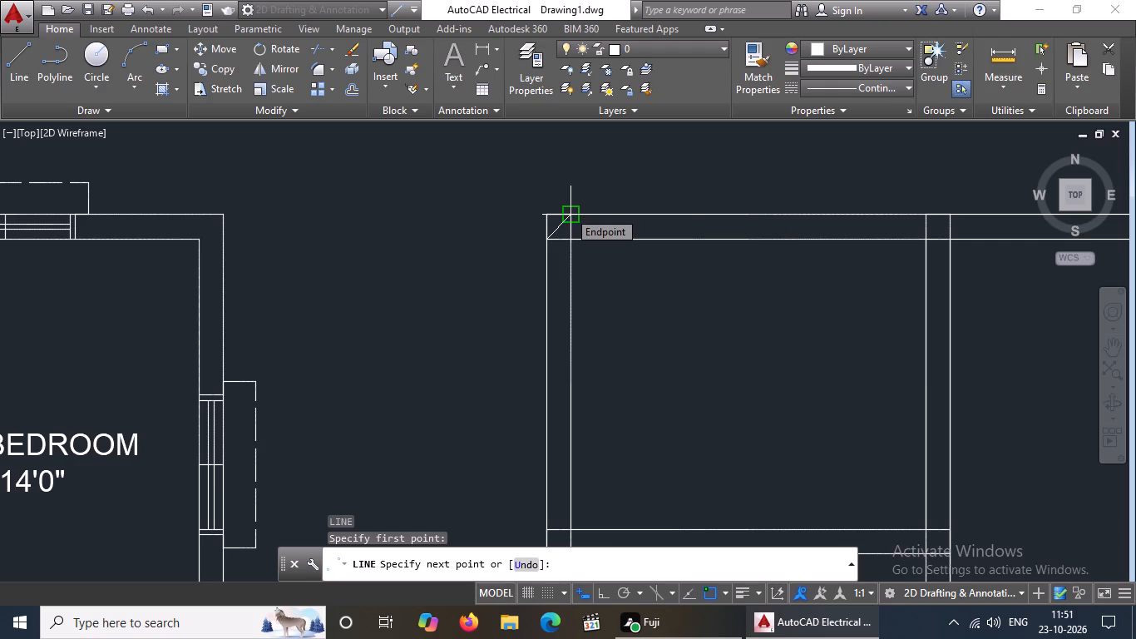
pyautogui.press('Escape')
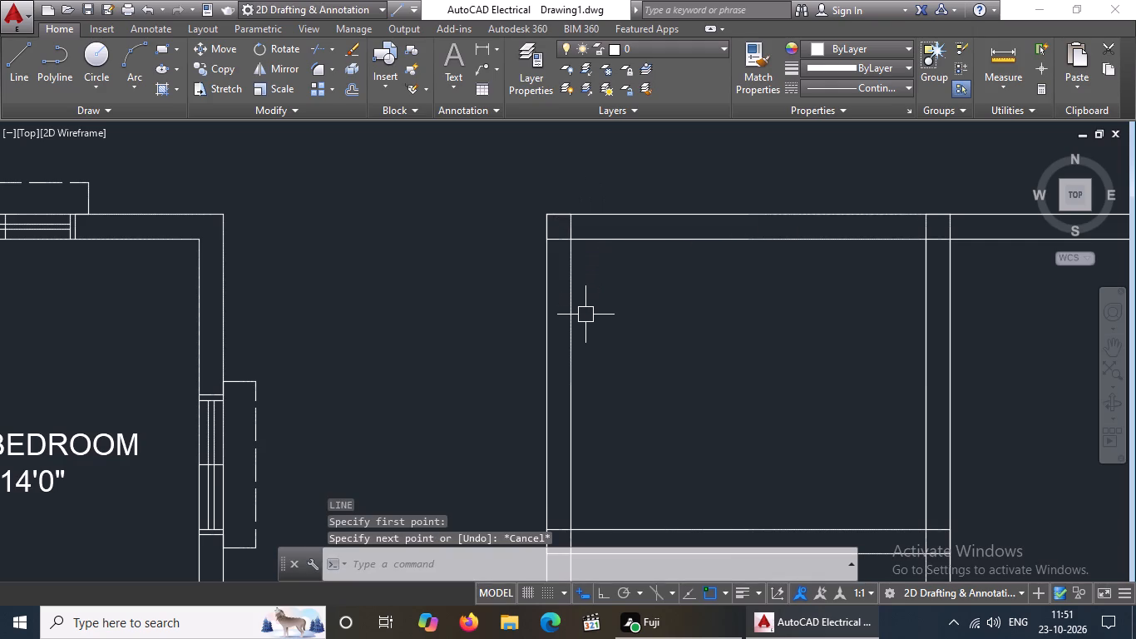
# Draw two crossing diagonal lines between opposite corners of the square at the copied plan's north-west corner.
pyautogui.press('l')
pyautogui.press('Return')
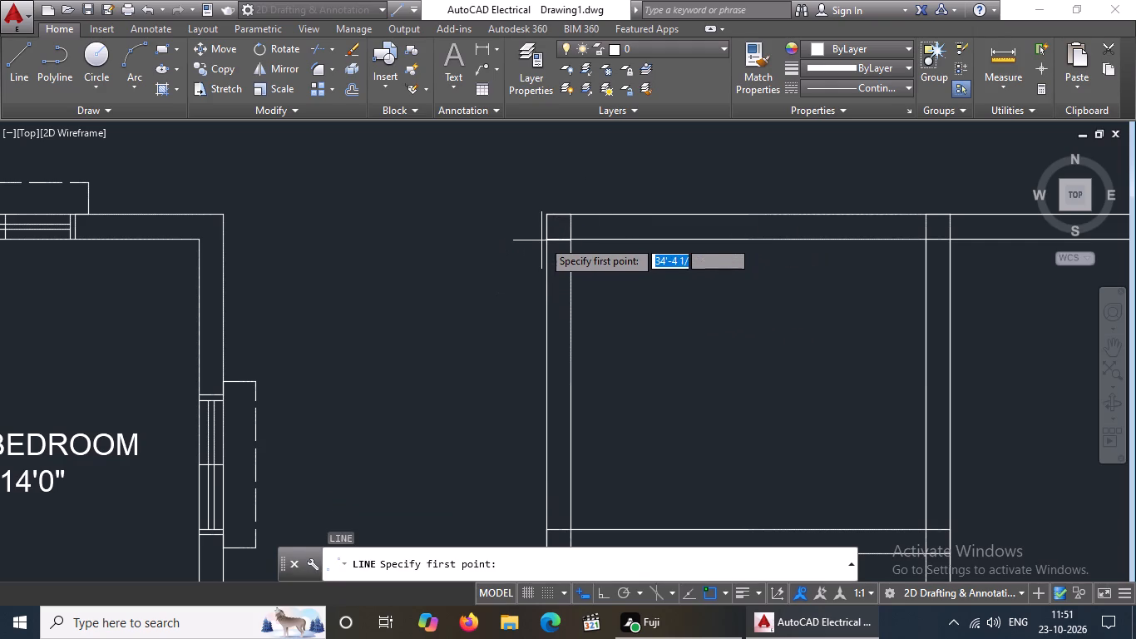
pyautogui.click(548, 240)
pyautogui.click(572, 211)
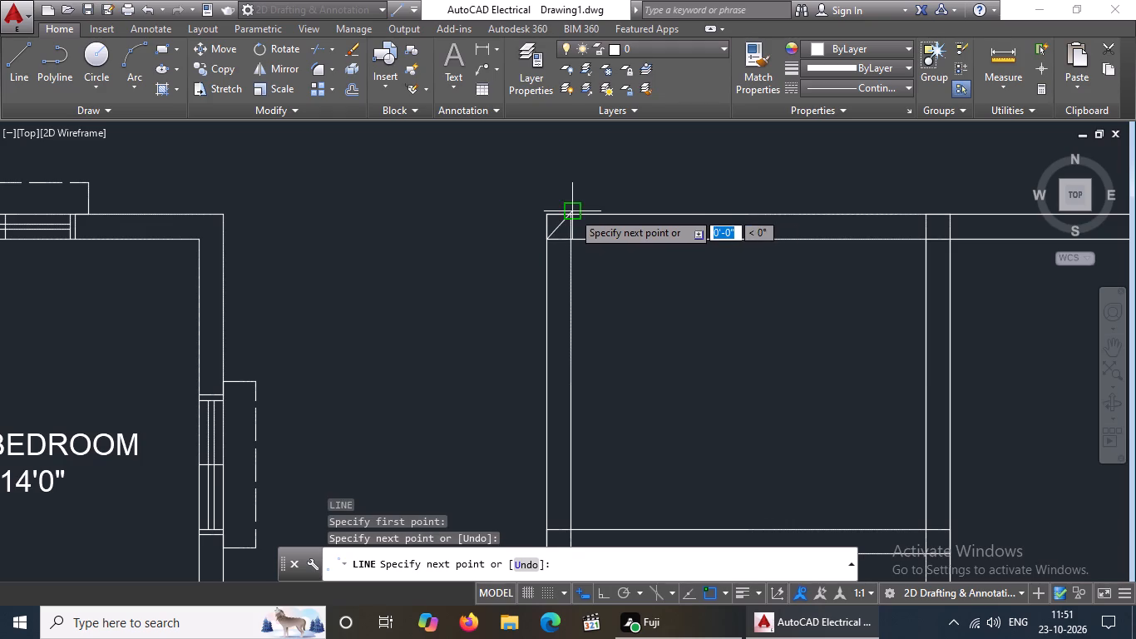
pyautogui.hotkey('ctrl', 'z')
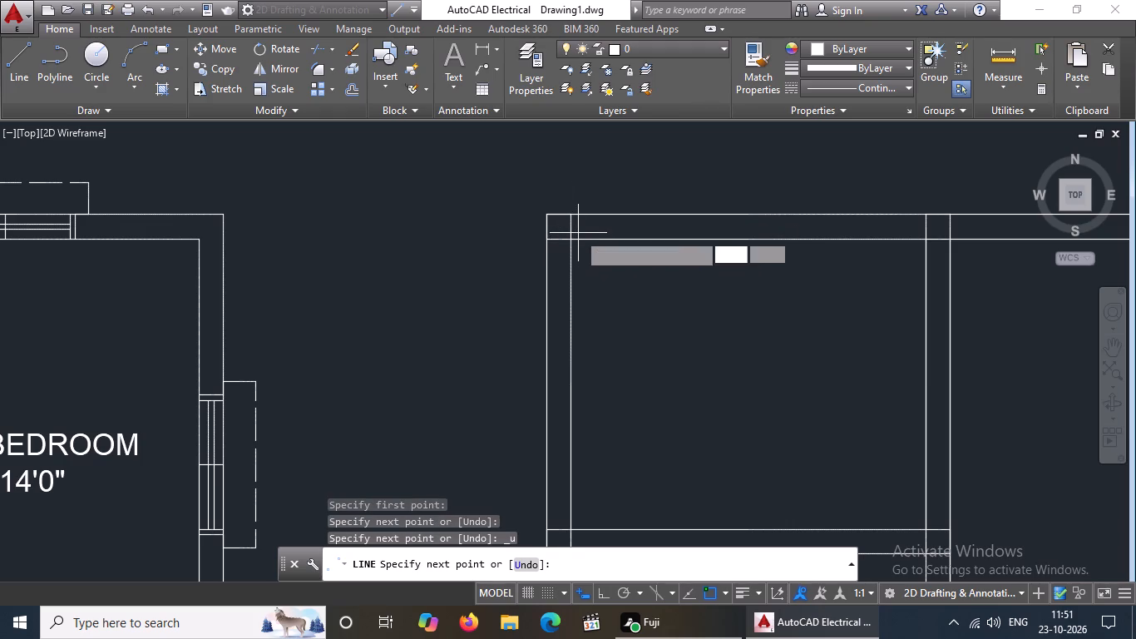
pyautogui.scroll(1, 575, 221)
pyautogui.click(568, 209)
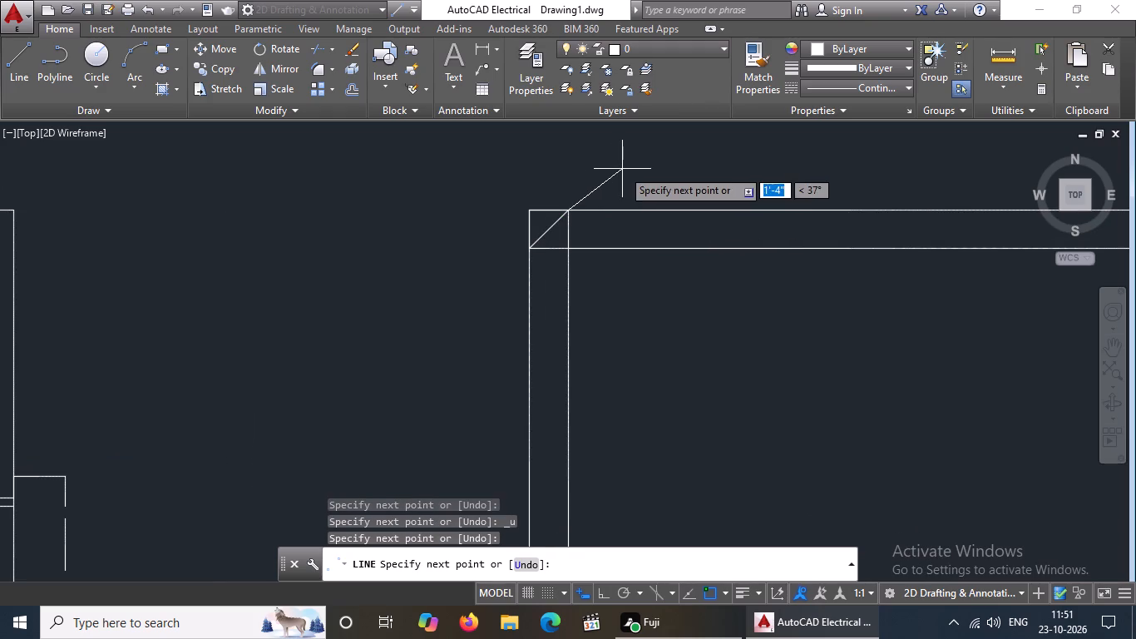
pyautogui.press('Return')
pyautogui.press('l')
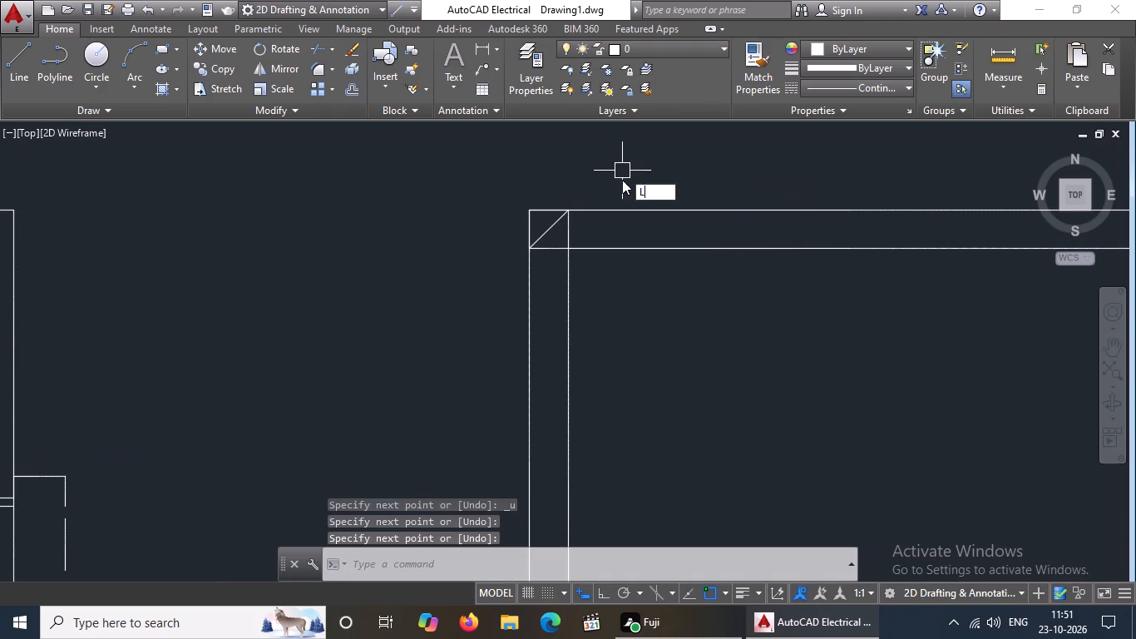
pyautogui.press('Return')
pyautogui.click(528, 212)
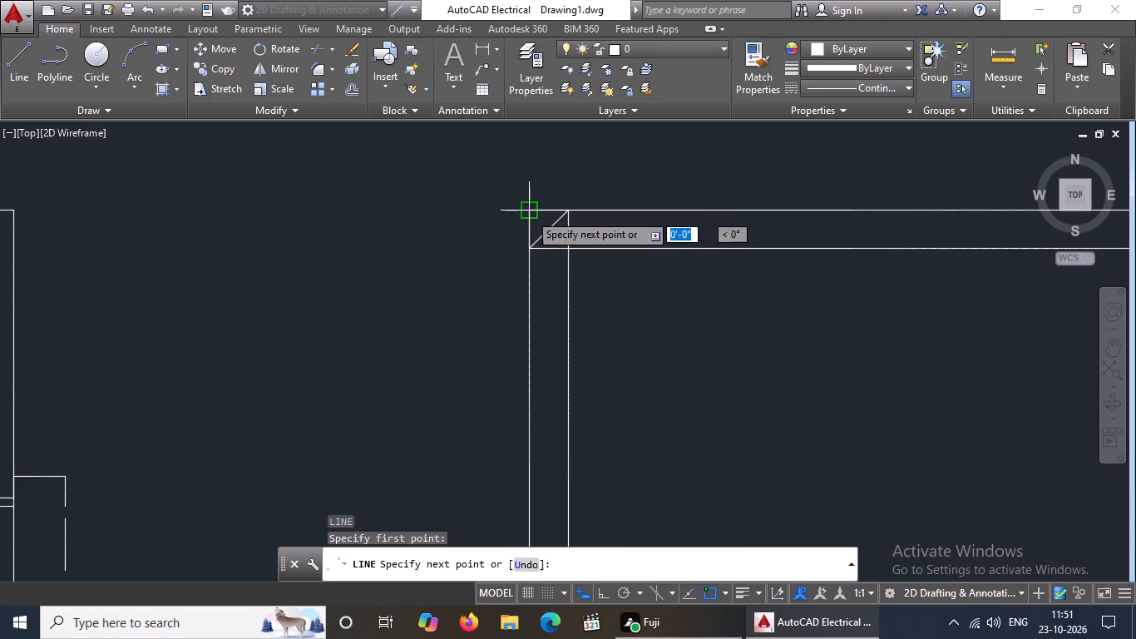
pyautogui.click(572, 250)
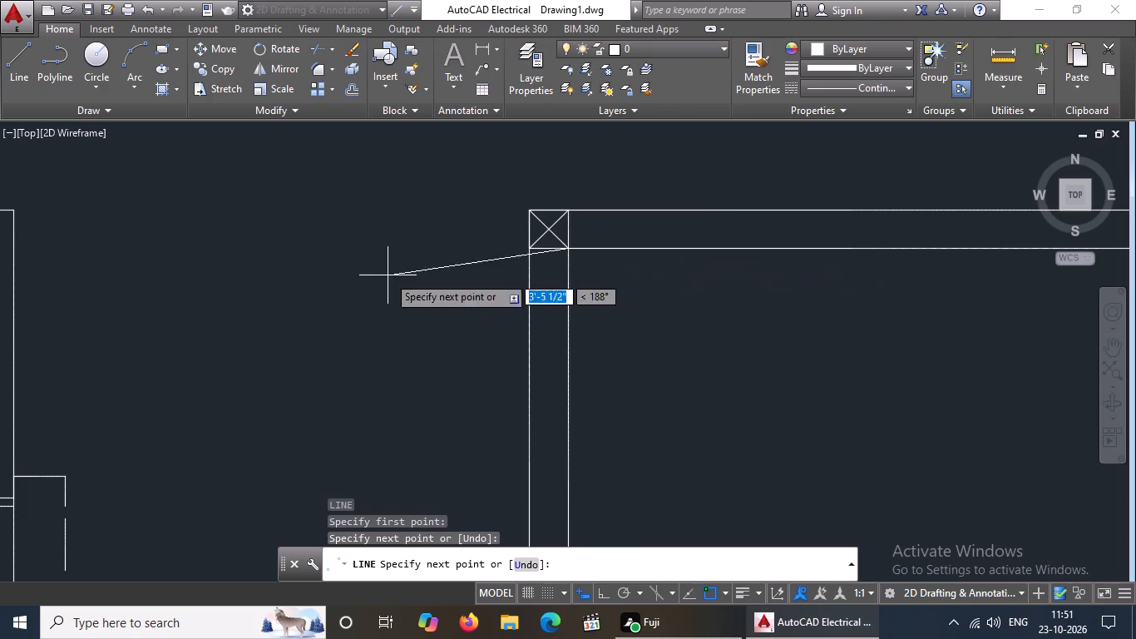
pyautogui.press('Return')
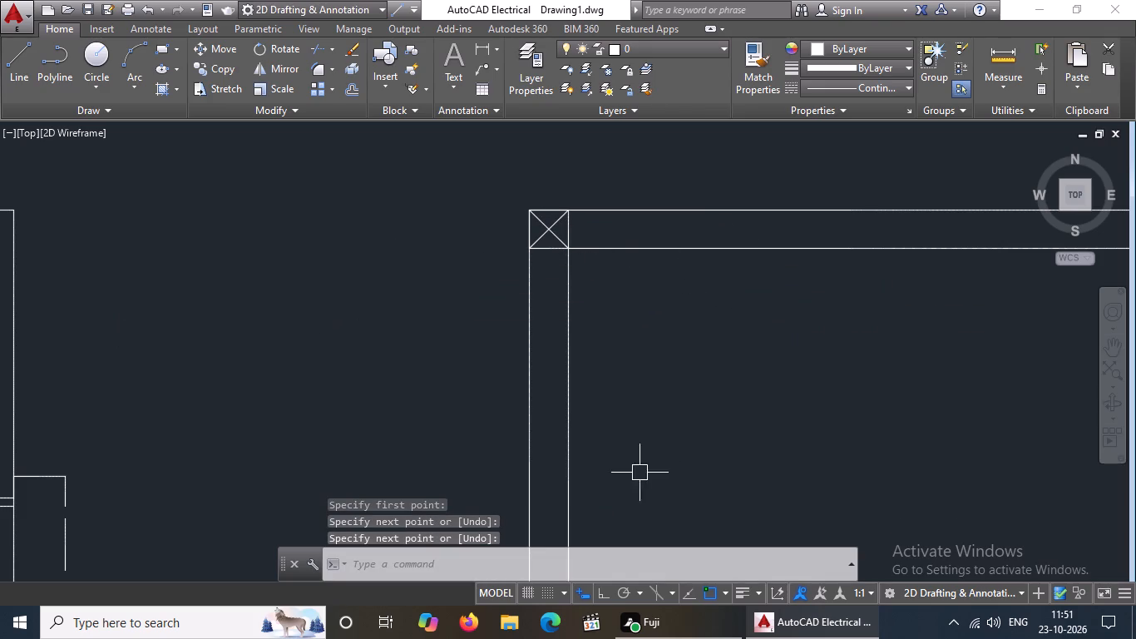
# Draw two crossing diagonal lines in the square where the partition between the two northern rooms meets the north wall.
pyautogui.scroll(-2, 767, 415)
pyautogui.moveTo(798, 404); pyautogui.dragTo(501, 404, button='middle')
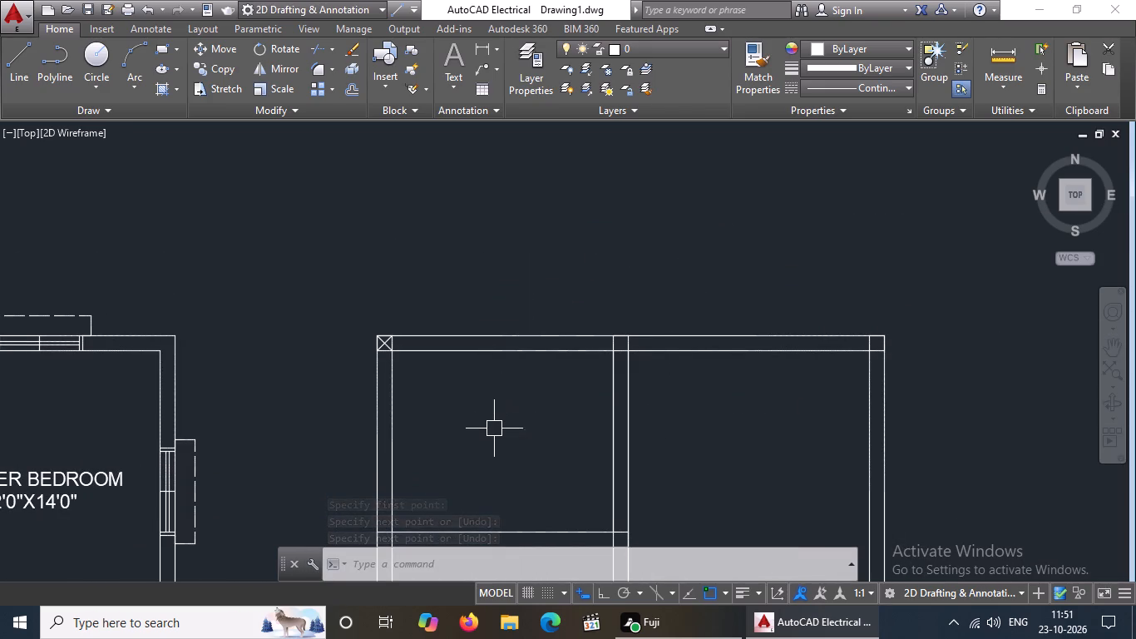
pyautogui.press('l')
pyautogui.press('Return')
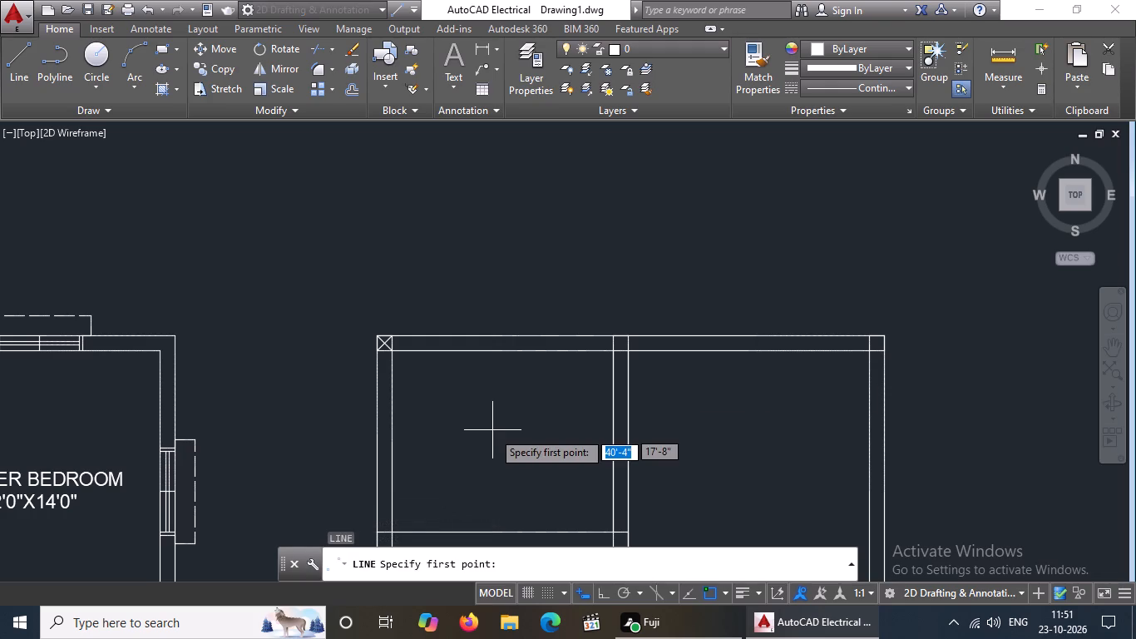
pyautogui.scroll(1, 1030, 245)
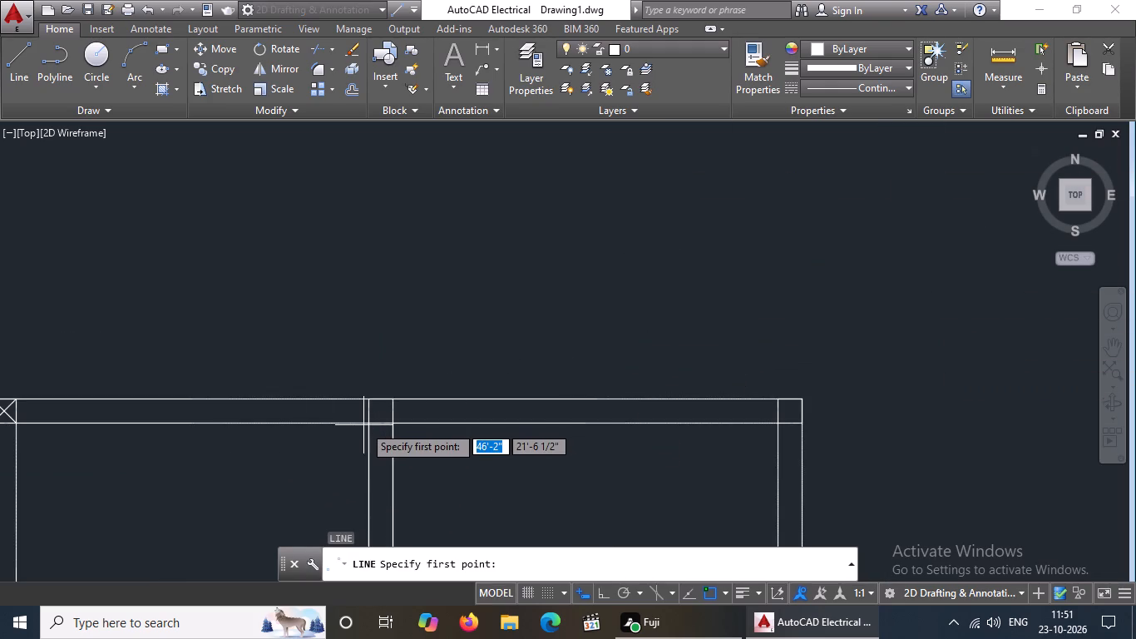
pyautogui.click(368, 427)
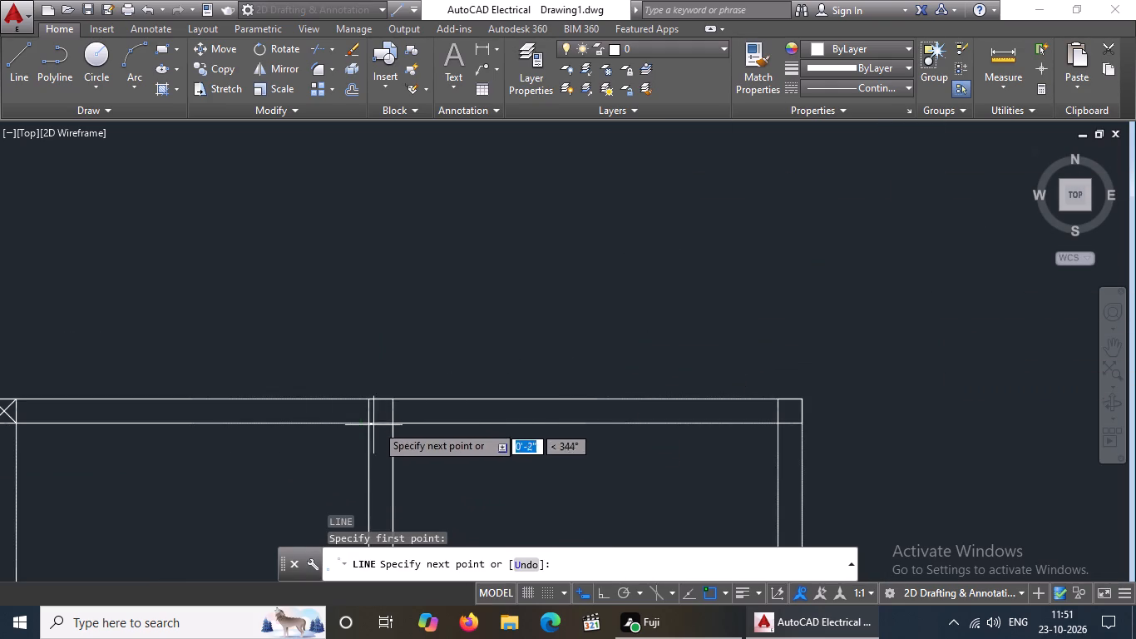
pyautogui.moveTo(391, 404); pyautogui.dragTo(437, 380)
pyautogui.press('Return')
pyautogui.press('l')
pyautogui.press('Return')
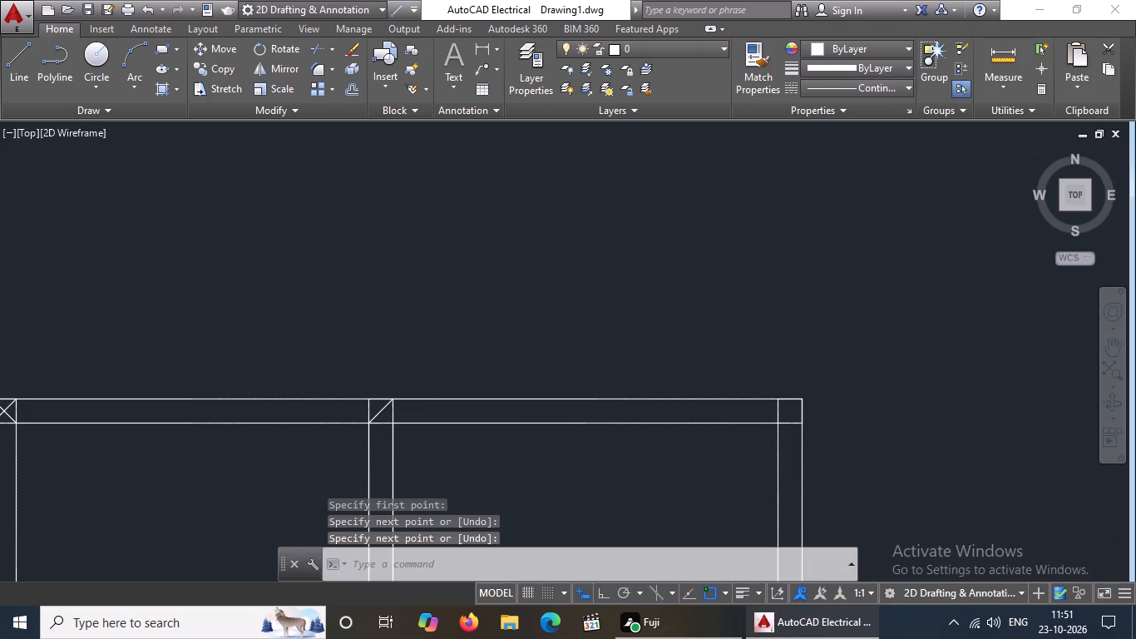
pyautogui.scroll(2, 367, 400)
pyautogui.click(368, 398)
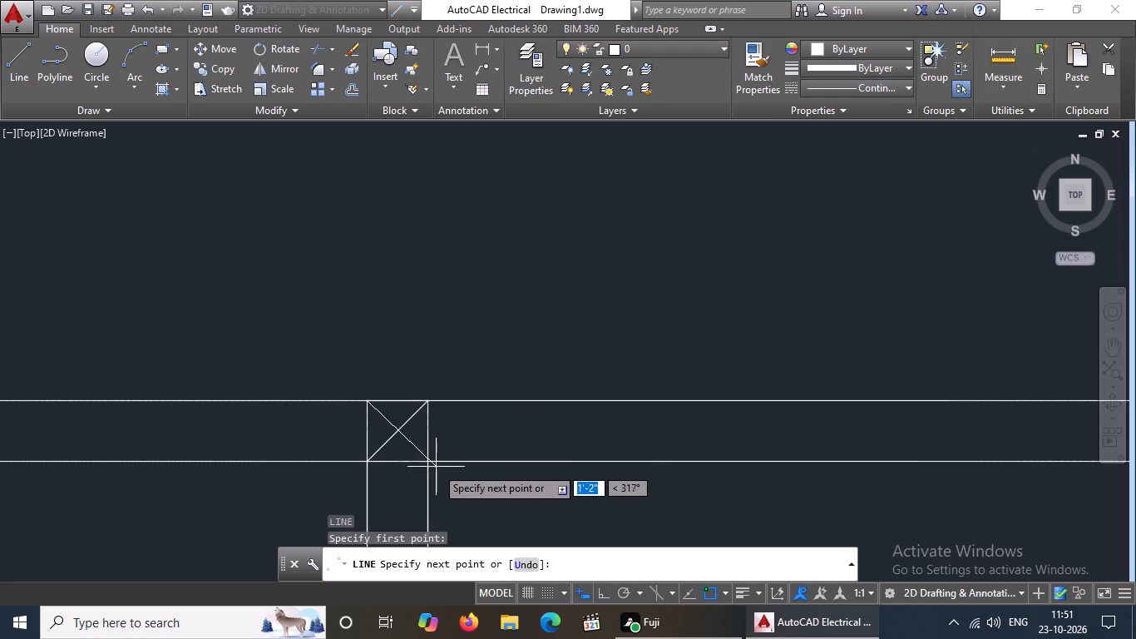
pyautogui.click(425, 461)
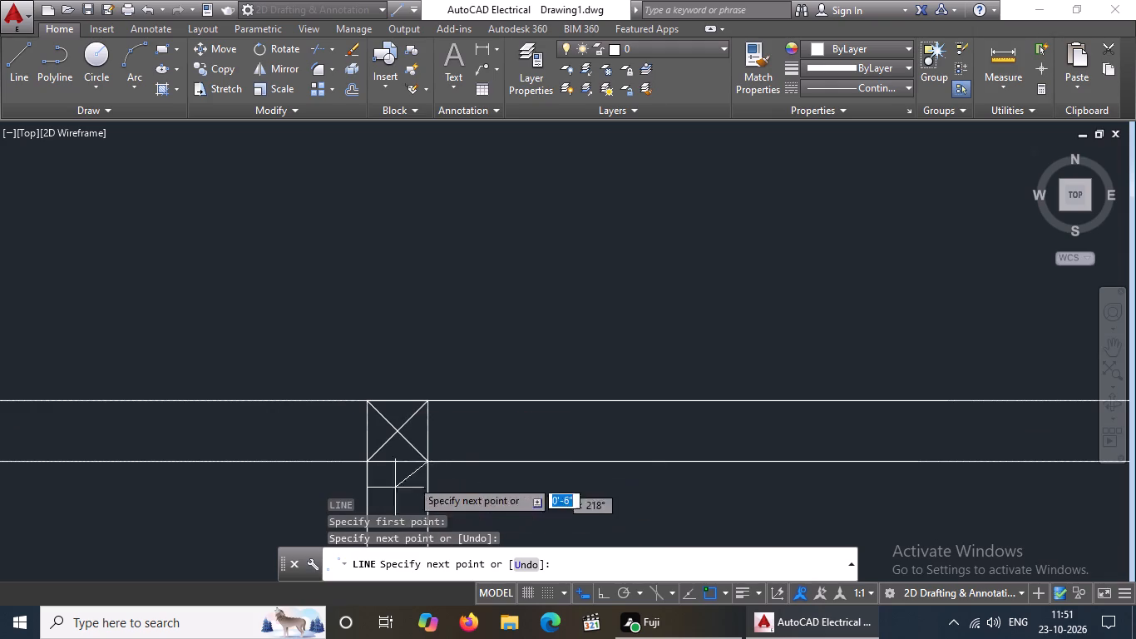
pyautogui.scroll(-4, 440, 465)
pyautogui.moveTo(436, 472); pyautogui.dragTo(452, 420, button='middle')
pyautogui.press('Return')
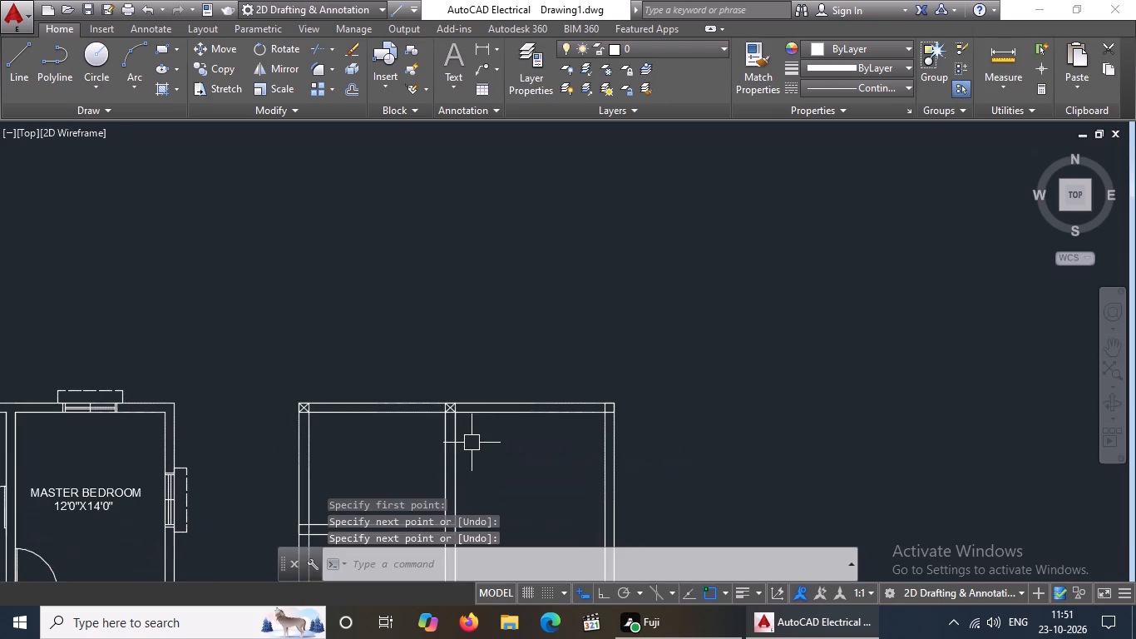
# Draw two crossing diagonal lines between opposite corners of the square at the copied plan's north-east corner.
pyautogui.press('l')
pyautogui.press('Return')
pyautogui.scroll(2, 562, 433)
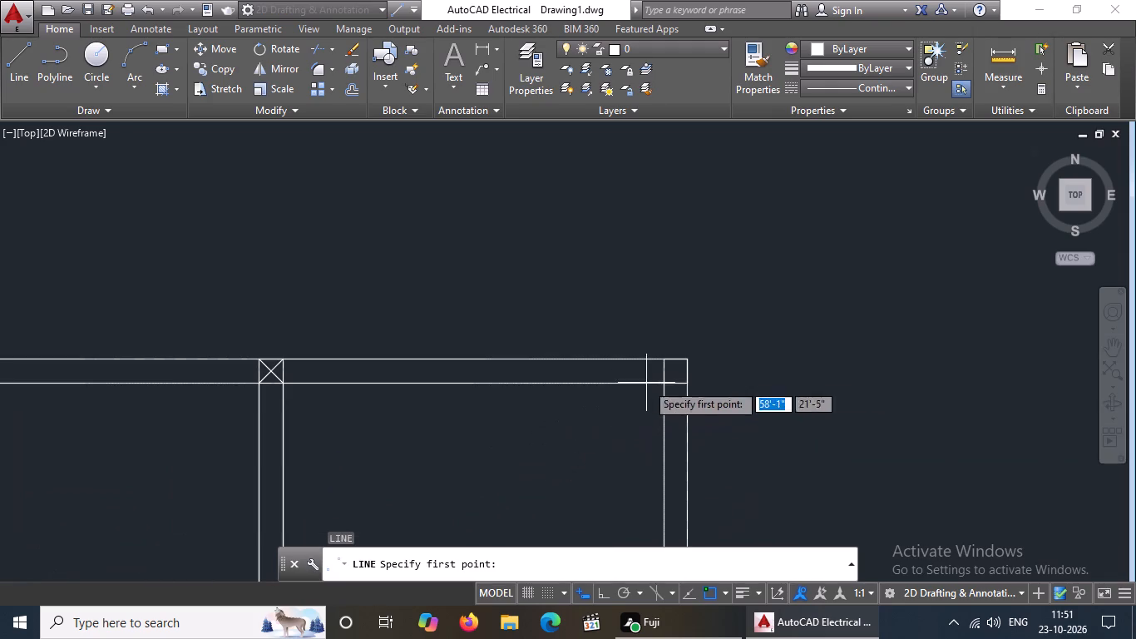
pyautogui.click(664, 385)
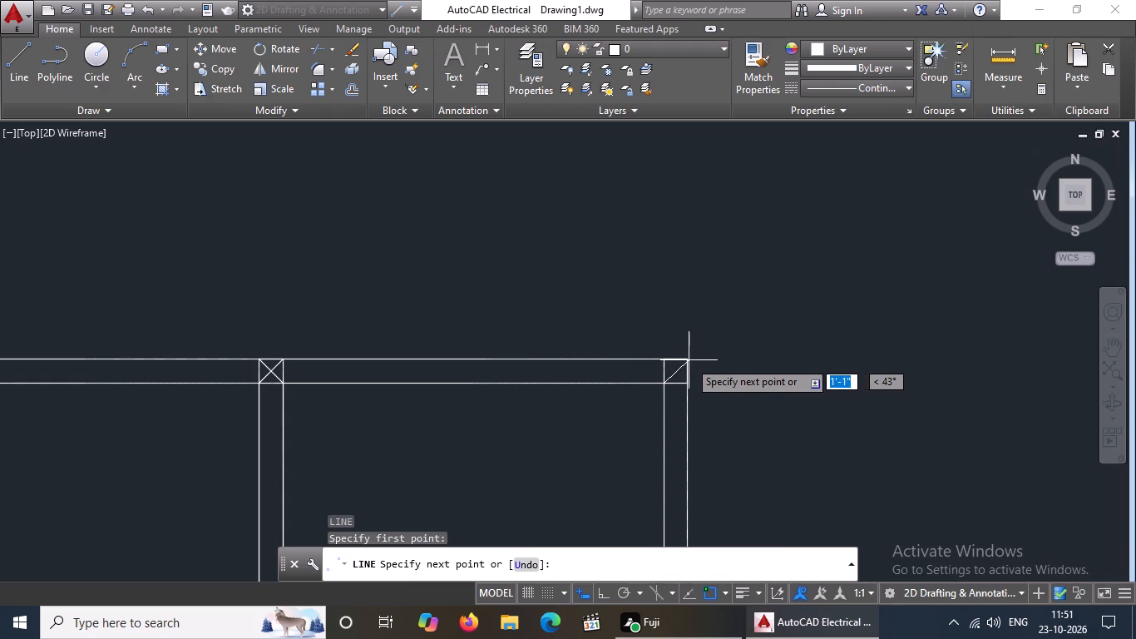
pyautogui.moveTo(688, 359); pyautogui.dragTo(706, 331)
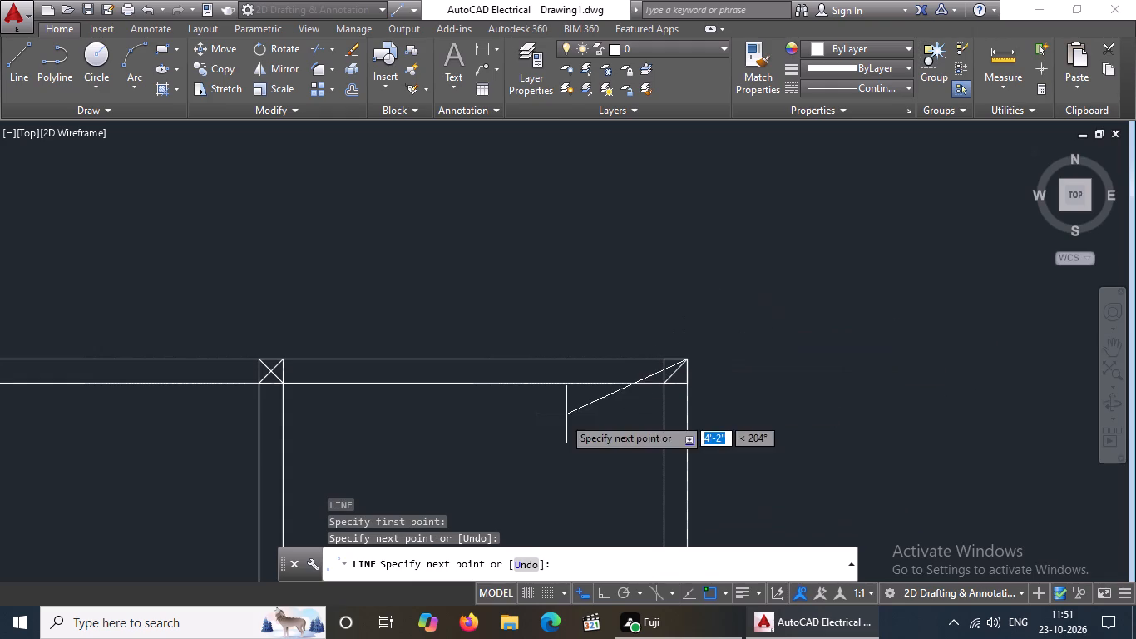
pyautogui.press('Return')
pyautogui.press('l')
pyautogui.press('Return')
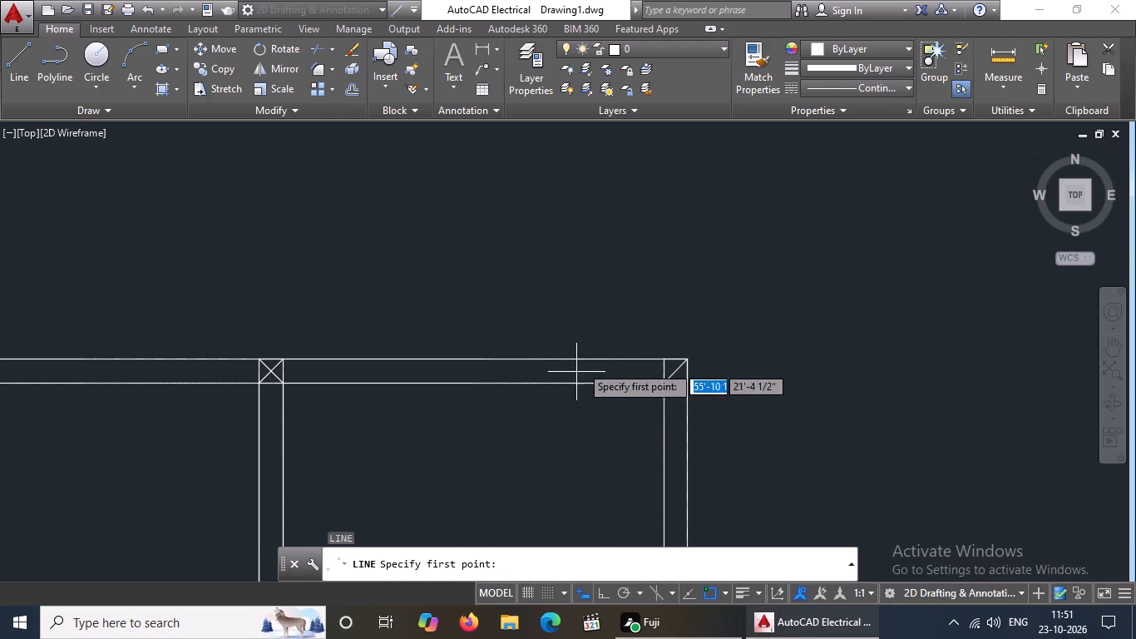
pyautogui.click(665, 359)
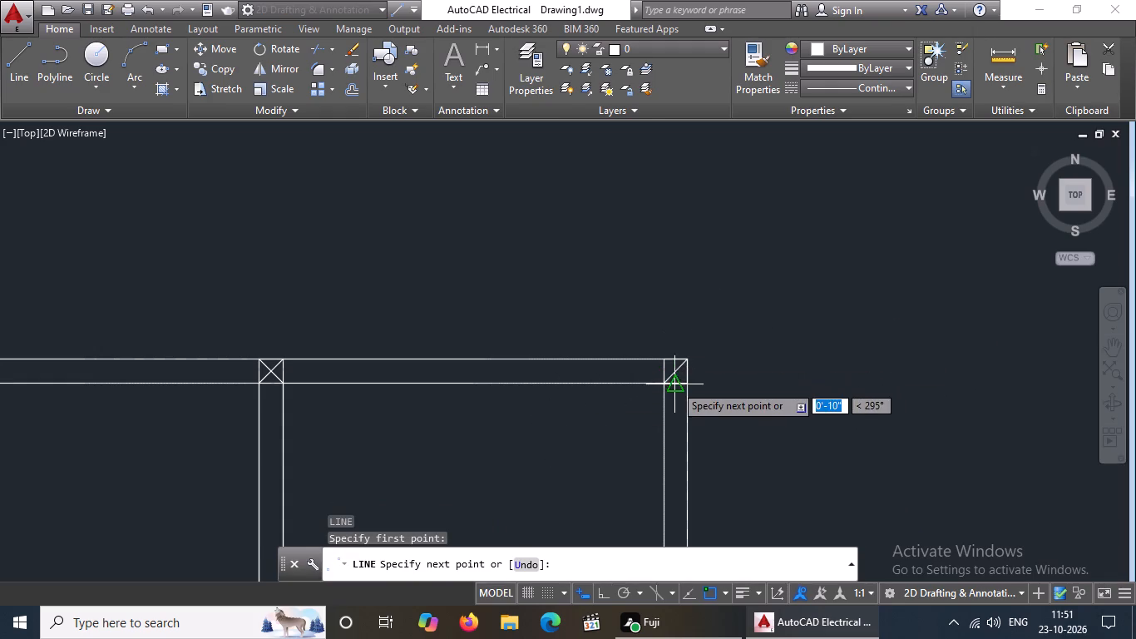
pyautogui.click(686, 385)
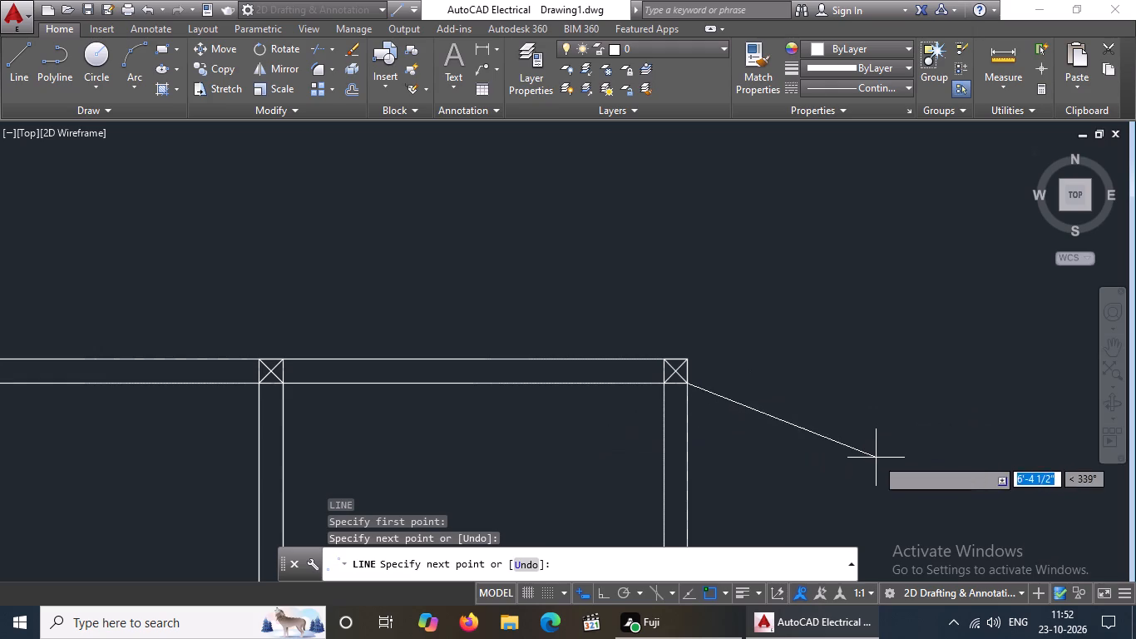
pyautogui.press('Return')
# Draw two crossing diagonal lines in the square where the north-west room's south wall meets the west wall.
pyautogui.scroll(-2, 657, 376)
pyautogui.moveTo(627, 414); pyautogui.dragTo(633, 328, button='middle')
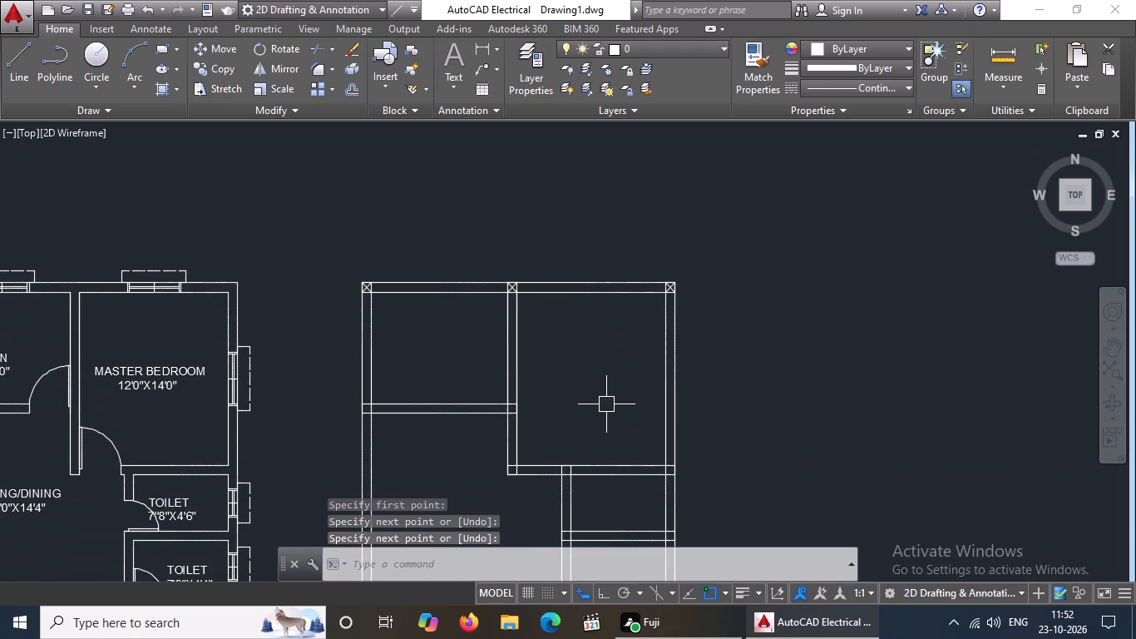
pyautogui.moveTo(600, 356); pyautogui.dragTo(613, 319, button='middle')
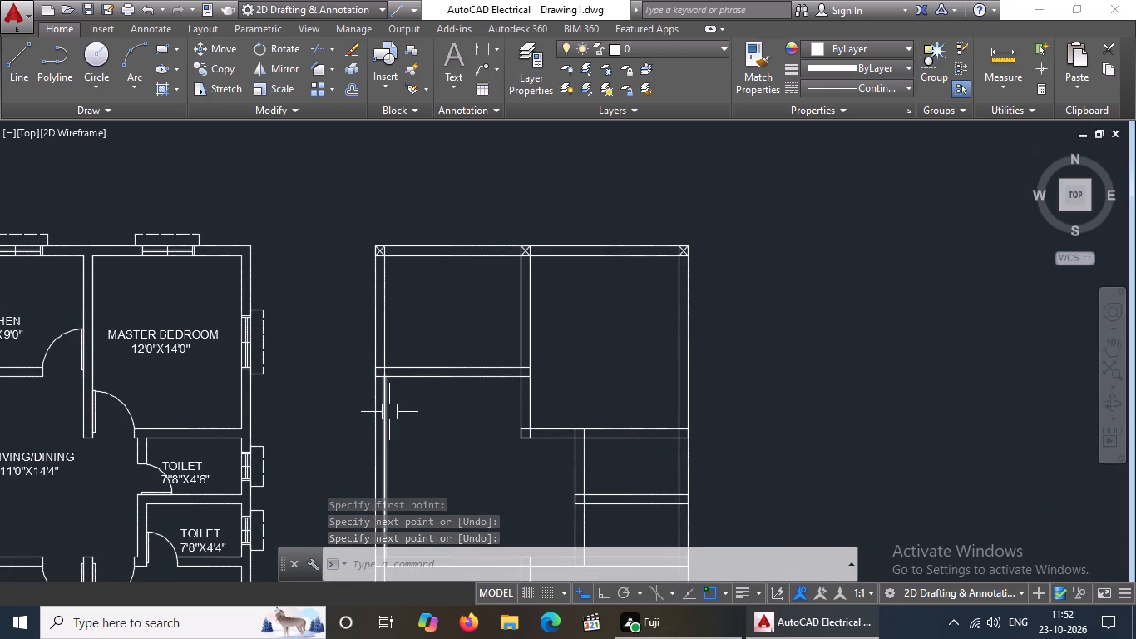
pyautogui.press('l')
pyautogui.press('Return')
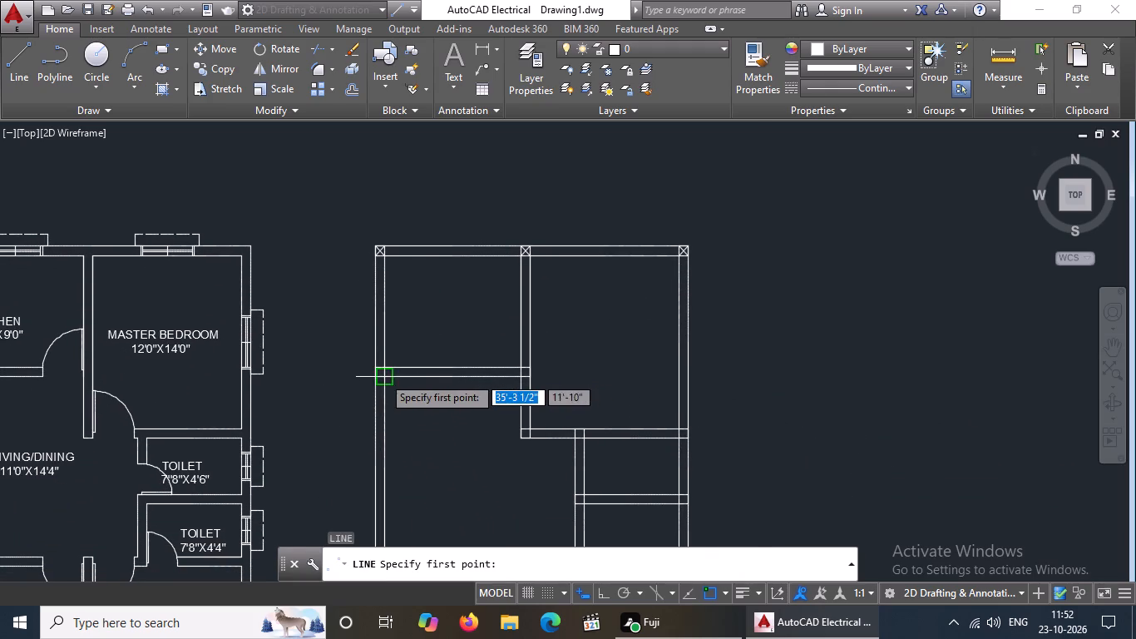
pyautogui.scroll(2, 381, 371)
pyautogui.click(363, 390)
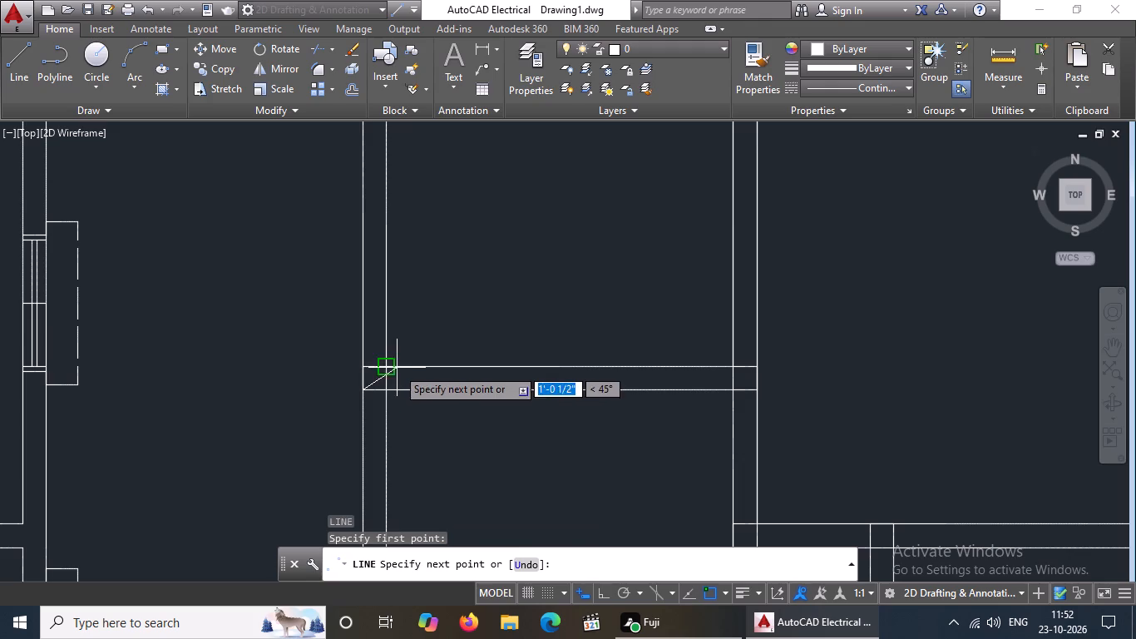
pyautogui.click(389, 365)
pyautogui.press('Return')
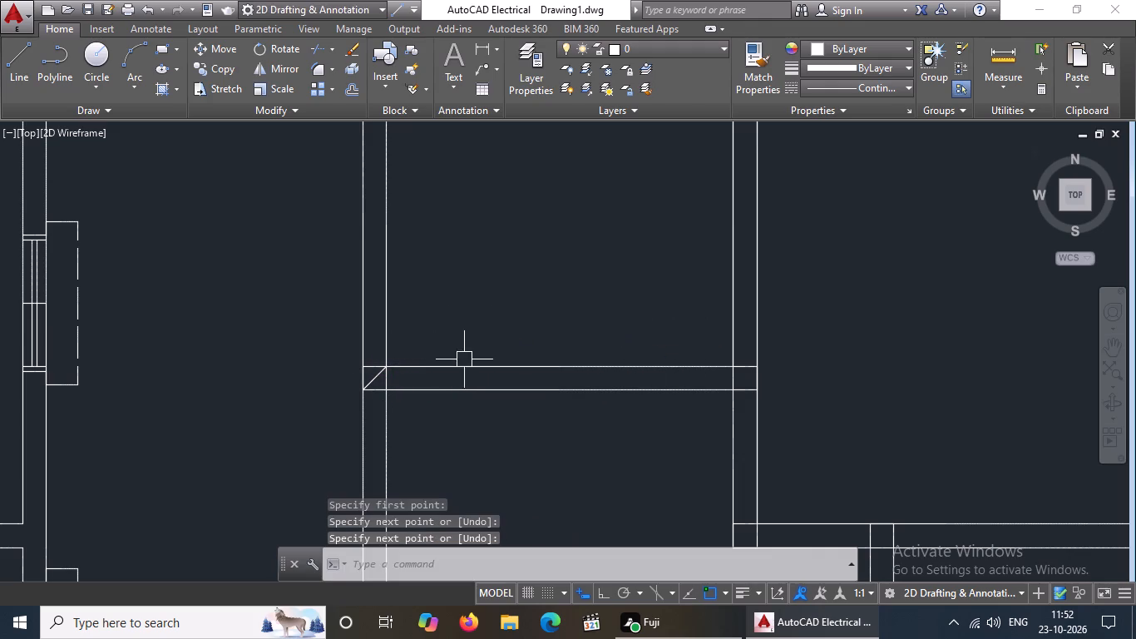
pyautogui.press('l')
pyautogui.press('Return')
pyautogui.click(361, 369)
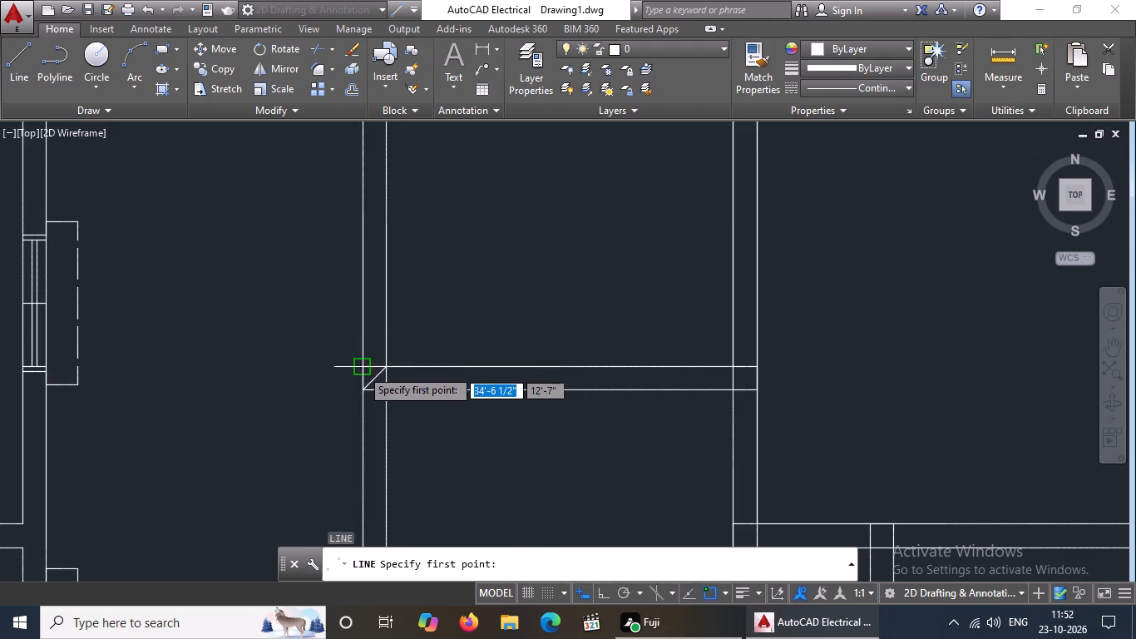
pyautogui.moveTo(388, 389); pyautogui.dragTo(389, 394)
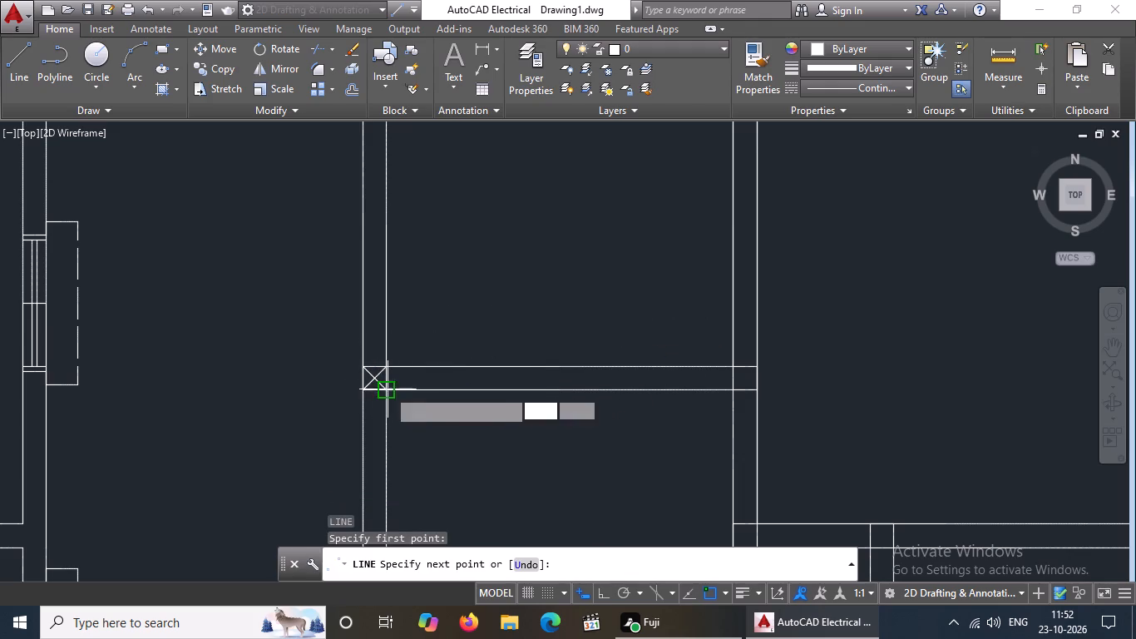
pyautogui.moveTo(389, 394); pyautogui.dragTo(393, 399)
pyautogui.scroll(-3, 408, 402)
pyautogui.press('Return')
# Draw two crossing diagonal lines in the square where the north-west room's south wall meets the partition between the northern rooms.
pyautogui.scroll(2, 465, 419)
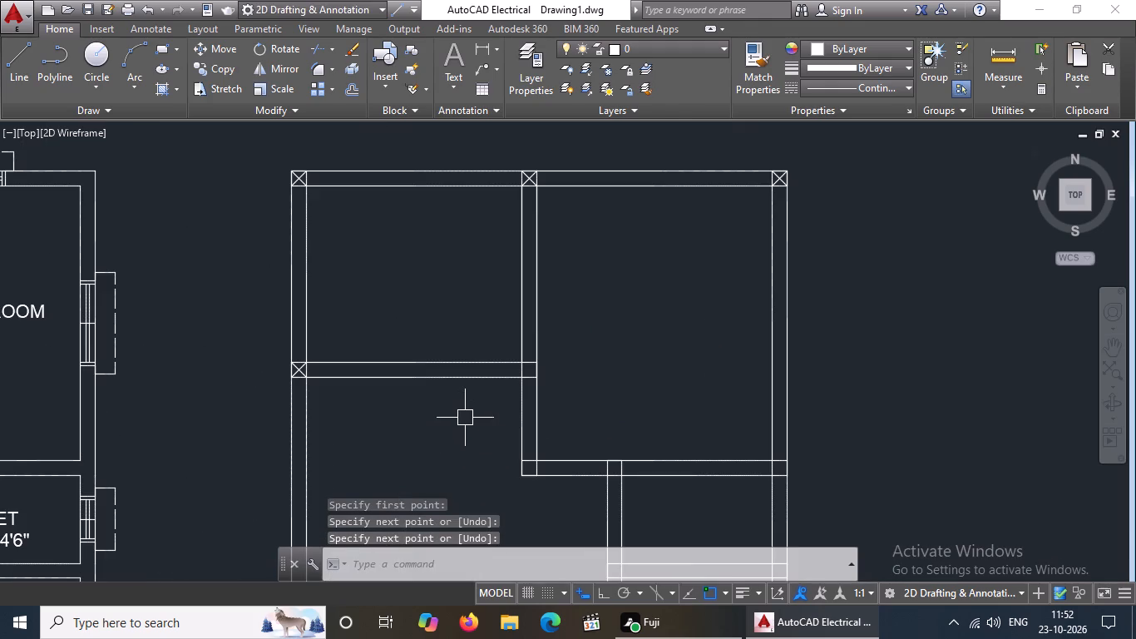
pyautogui.press('l')
pyautogui.press('Return')
pyautogui.scroll(2, 511, 373)
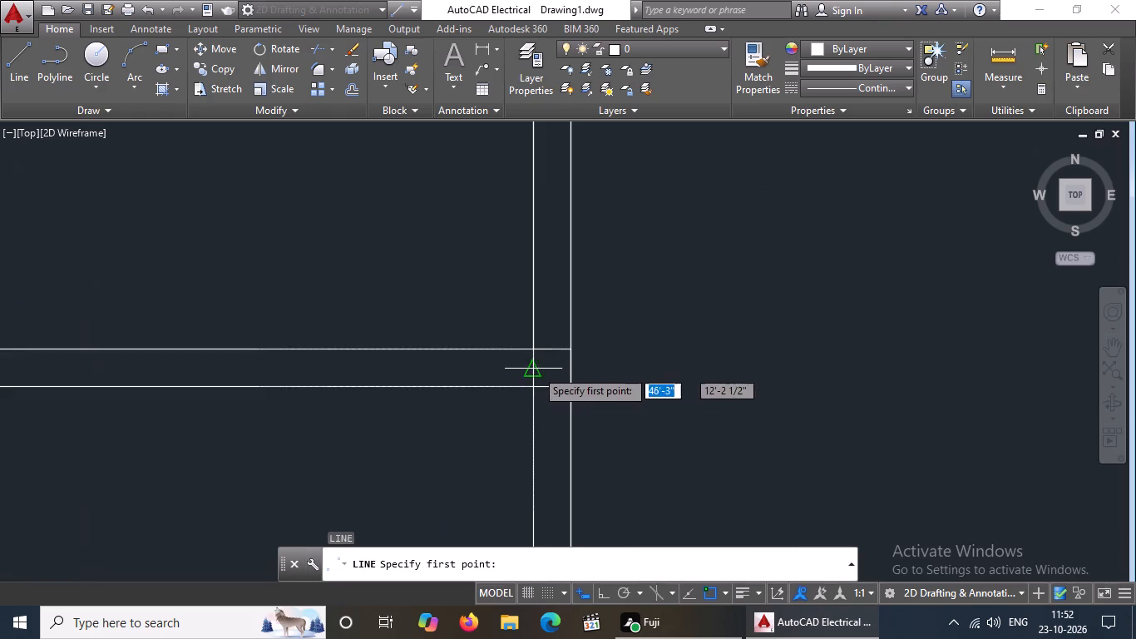
pyautogui.click(533, 387)
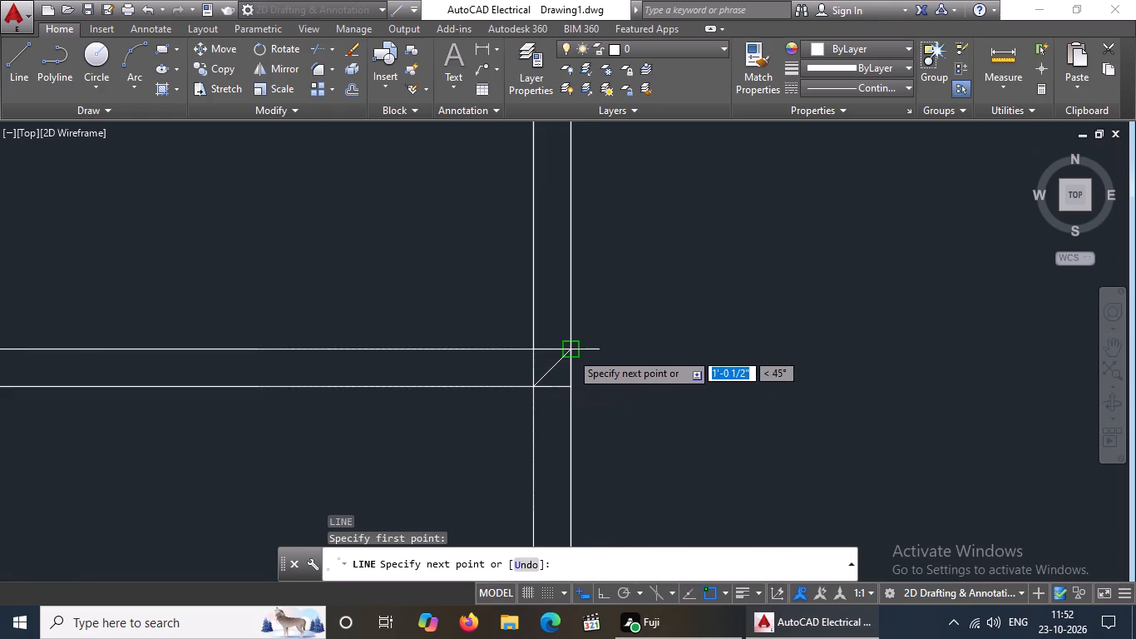
pyautogui.click(586, 339)
pyautogui.hotkey('ctrl', 'z')
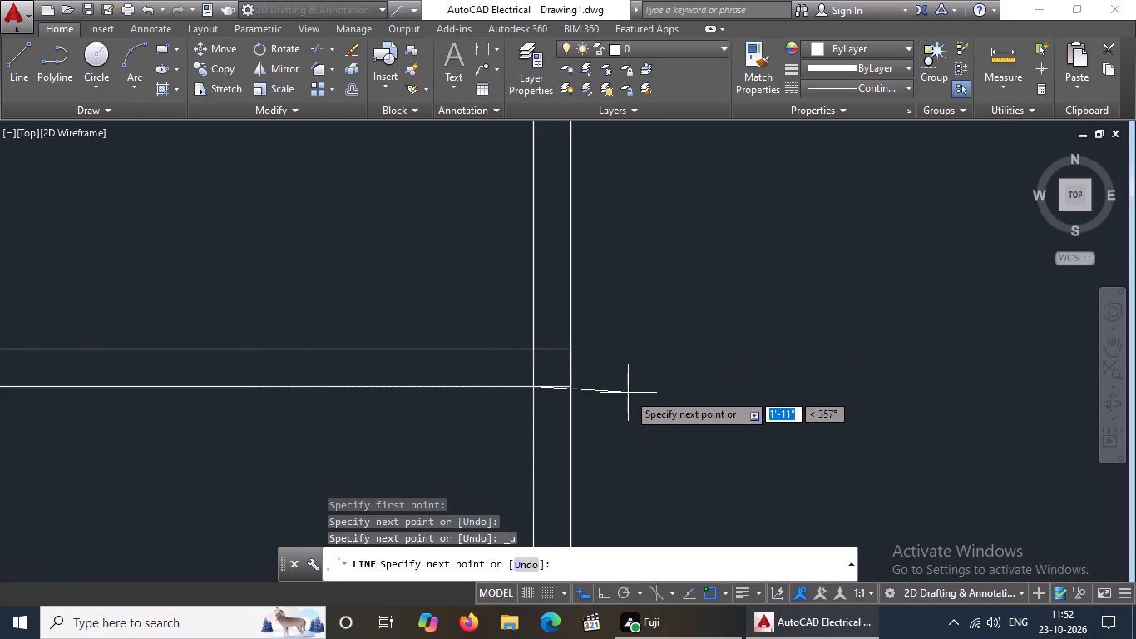
pyautogui.moveTo(570, 350); pyautogui.dragTo(605, 343)
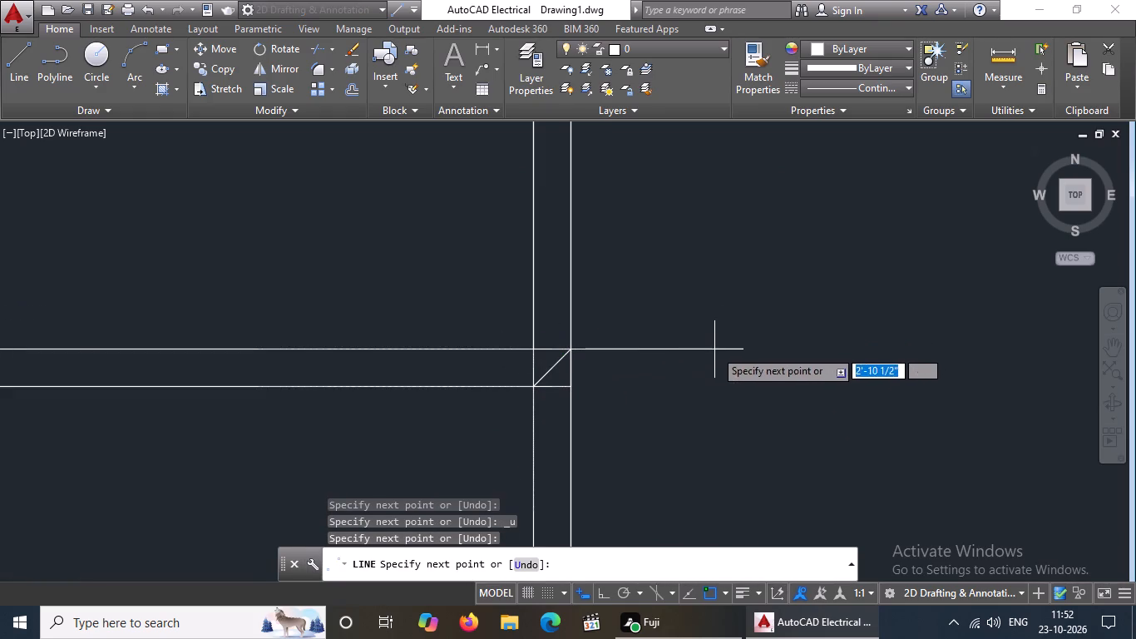
pyautogui.press('Return')
pyautogui.press('l')
pyautogui.press('Return')
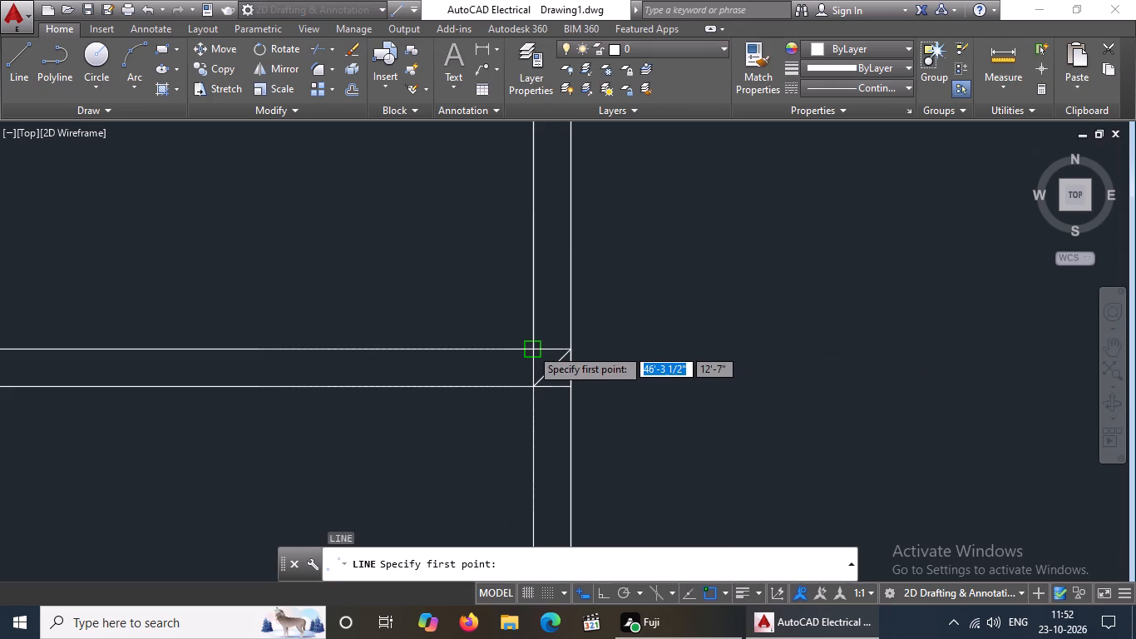
pyautogui.moveTo(531, 348); pyautogui.dragTo(533, 357)
pyautogui.click(571, 384)
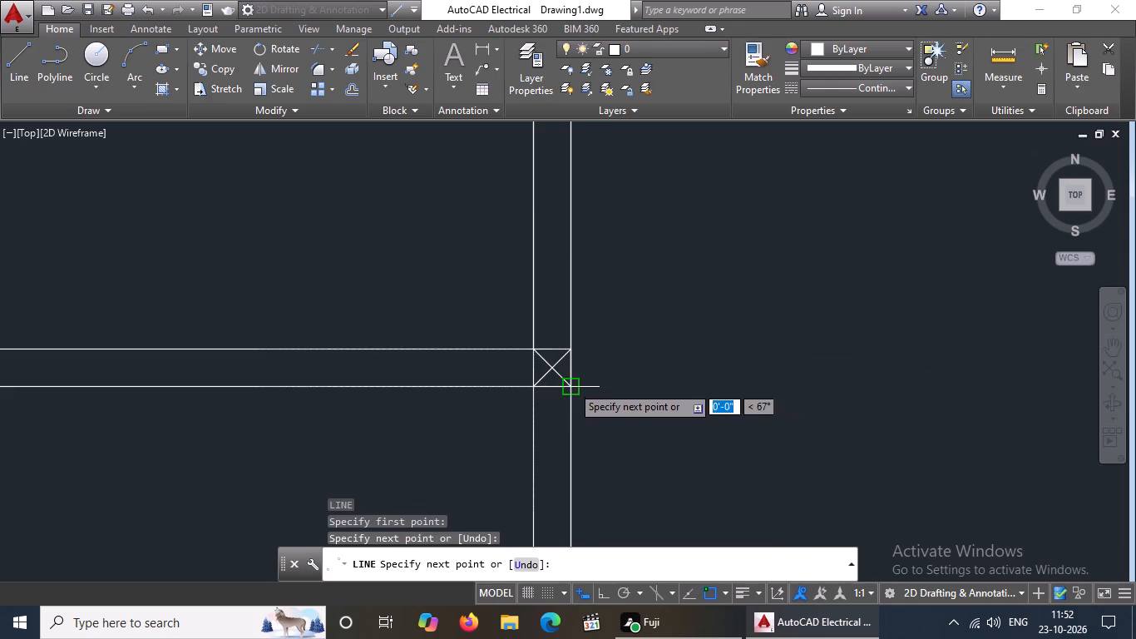
pyautogui.press('Return')
# Draw two crossing diagonal lines in the square at the south-west corner of the north-east room.
pyautogui.scroll(-2, 688, 401)
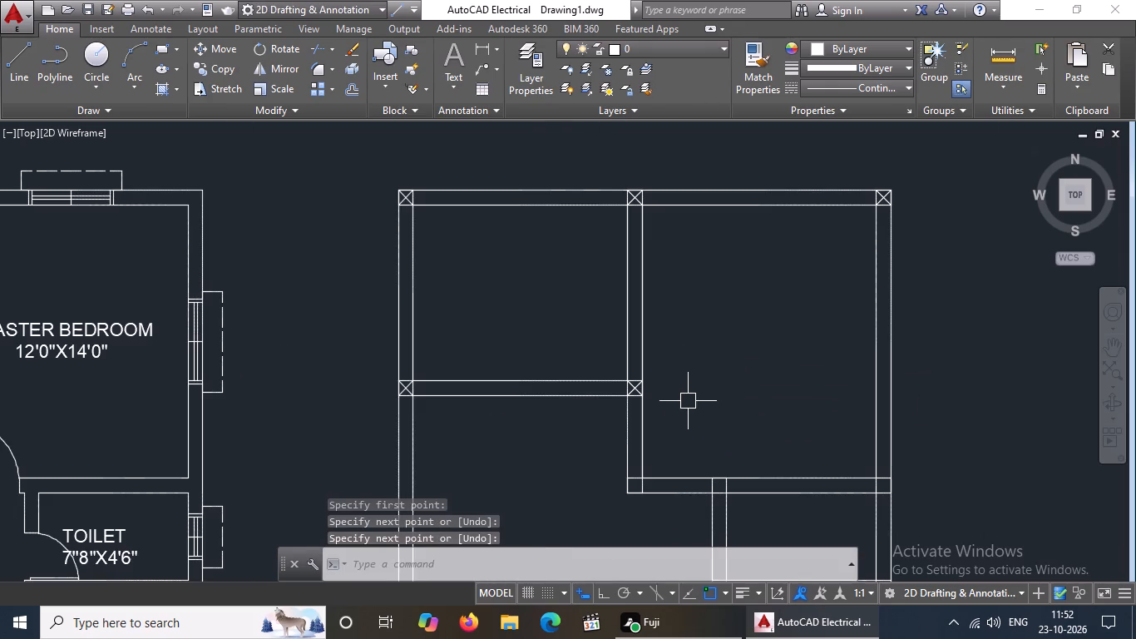
pyautogui.moveTo(678, 430); pyautogui.dragTo(653, 358, button='middle')
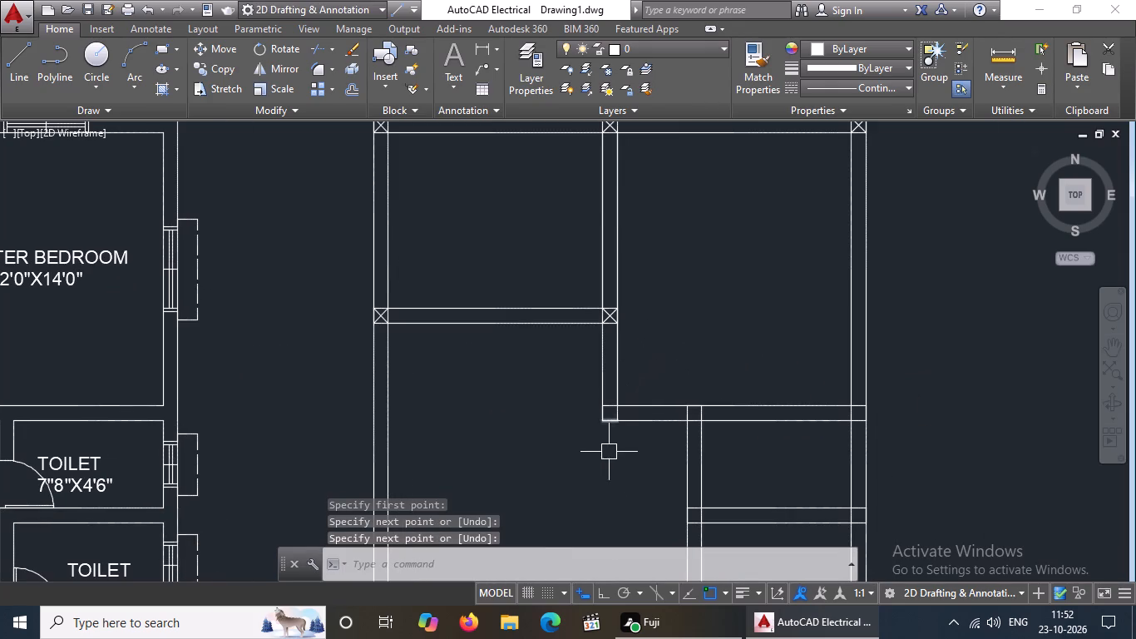
pyautogui.press('l')
pyautogui.press('Return')
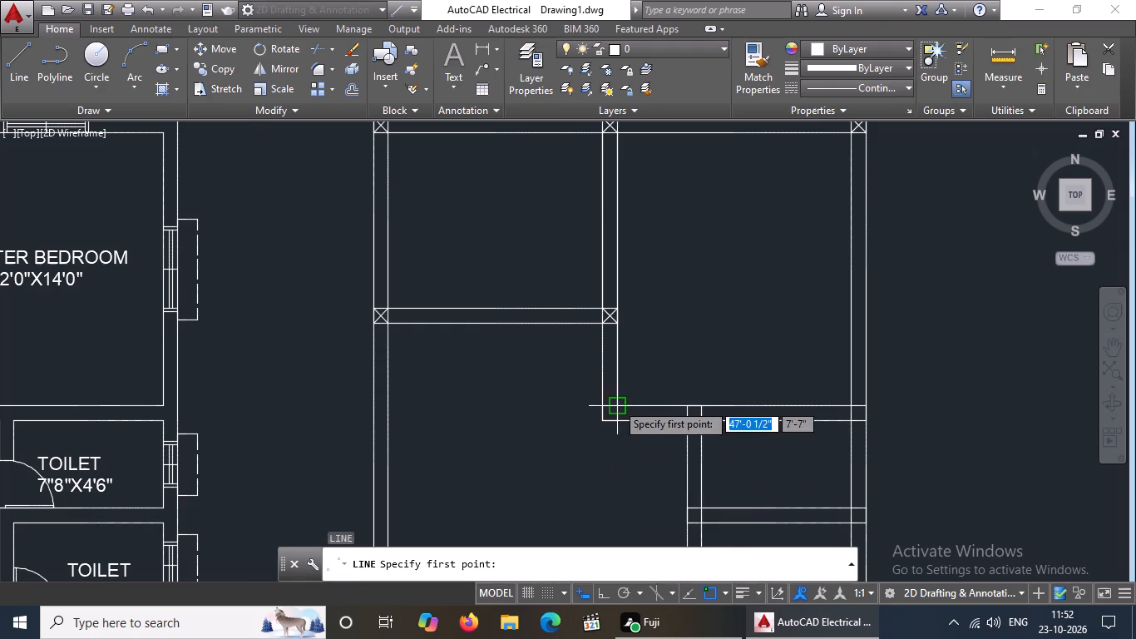
pyautogui.scroll(1, 616, 402)
pyautogui.click(595, 433)
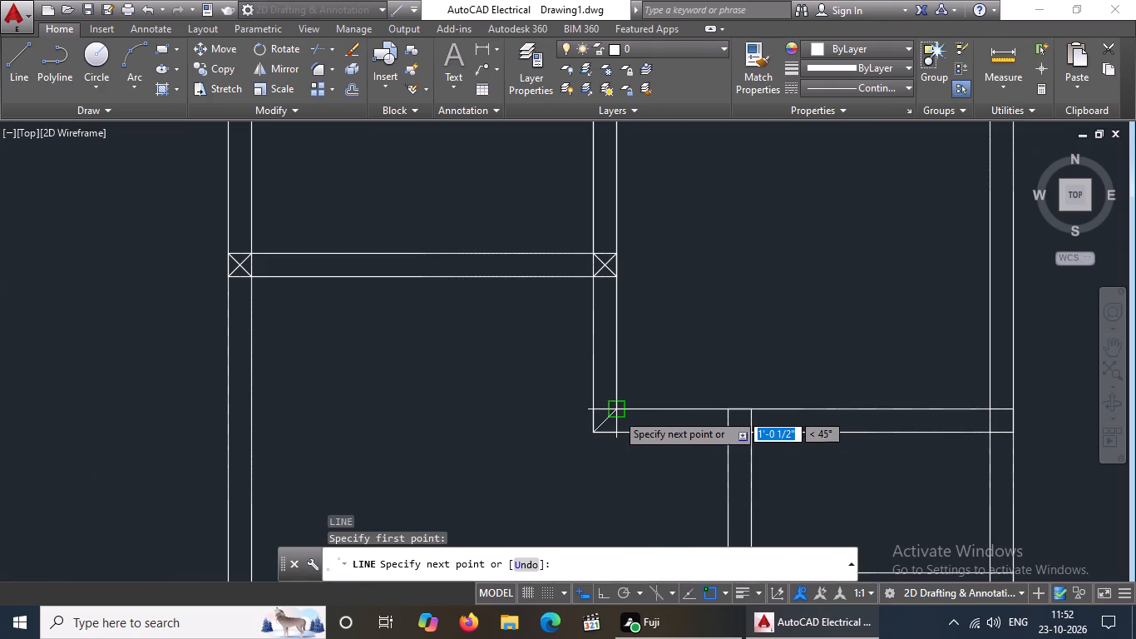
pyautogui.moveTo(617, 410); pyautogui.dragTo(631, 386)
pyautogui.press('Return')
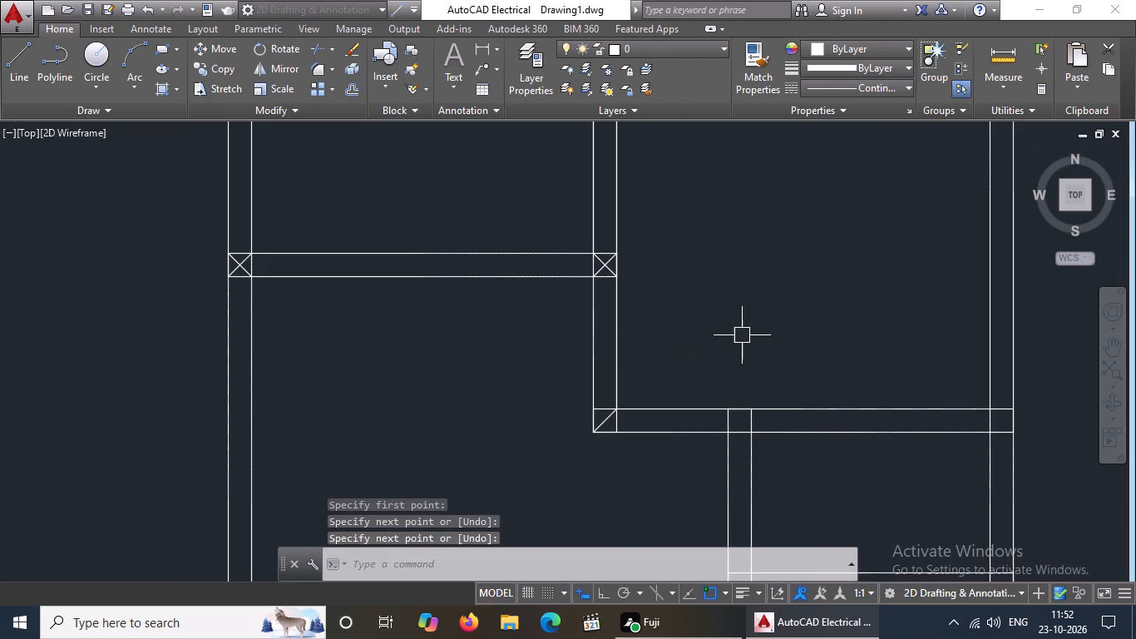
pyautogui.press('l')
pyautogui.press('Return')
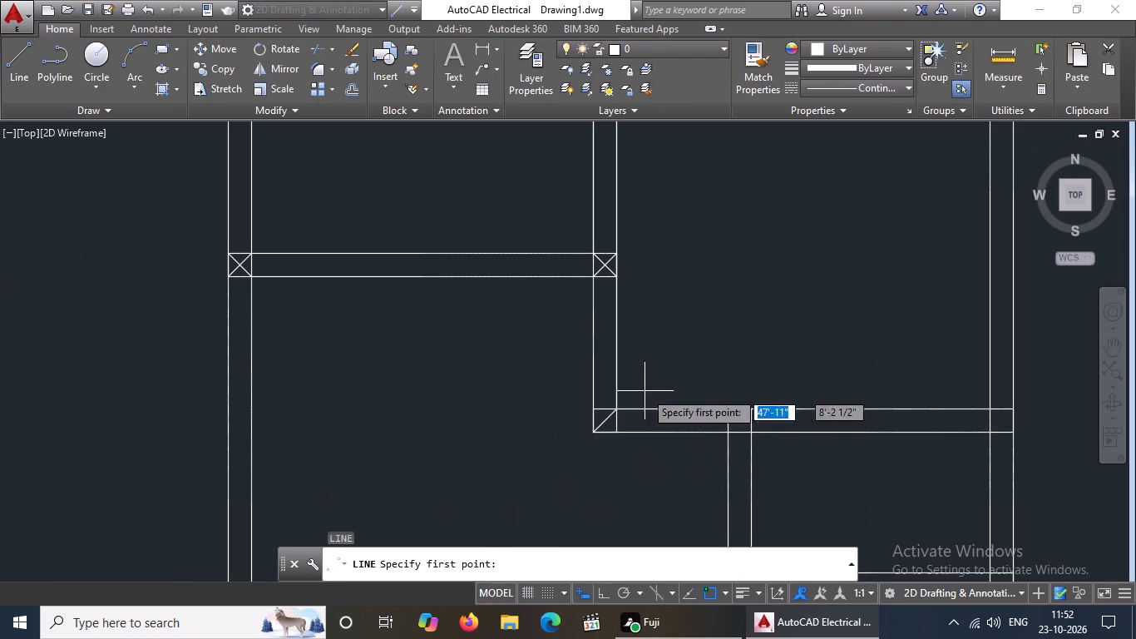
pyautogui.moveTo(595, 409); pyautogui.dragTo(618, 433)
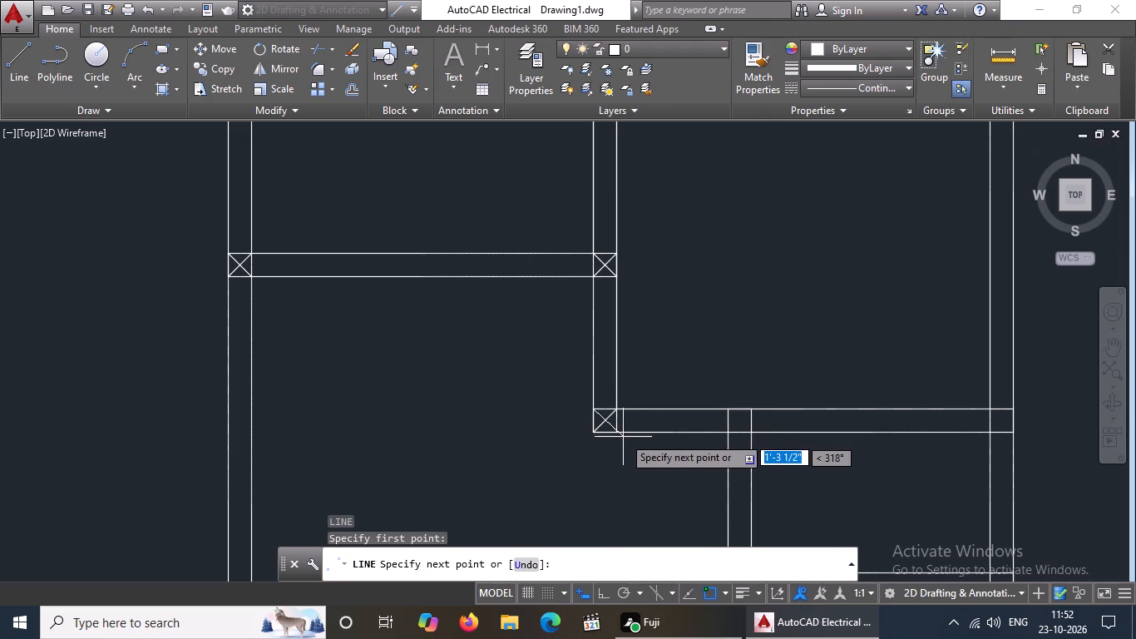
pyautogui.moveTo(615, 432); pyautogui.dragTo(619, 440)
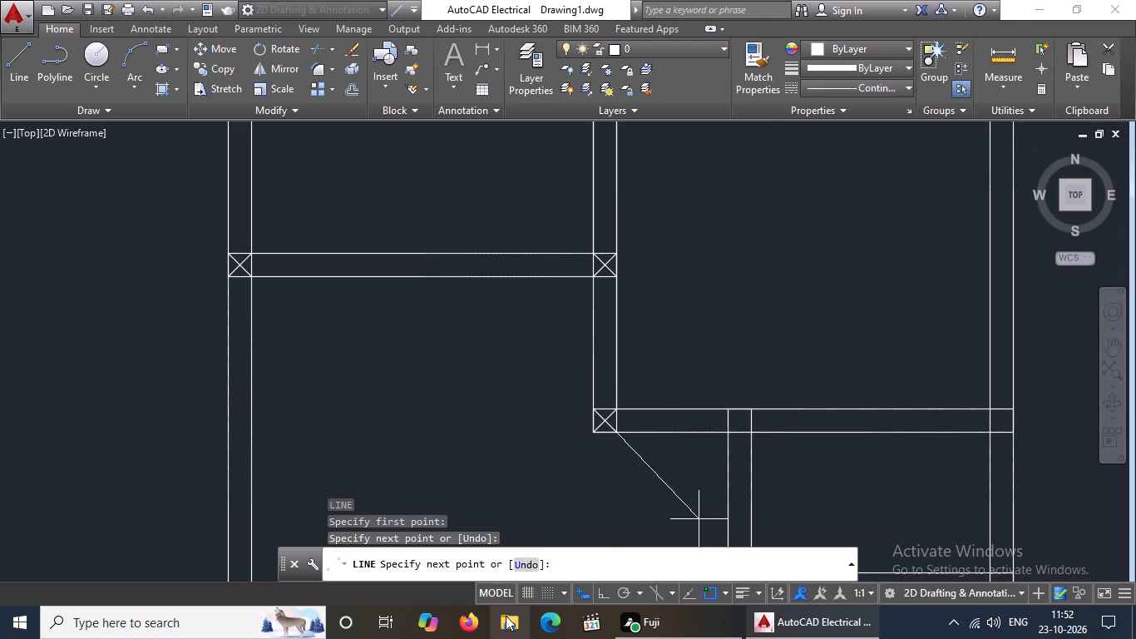
pyautogui.press('Return')
# Draw two crossing diagonal lines in the square where the toilets' west wall meets the north-east room's south wall.
pyautogui.press('l')
pyautogui.press('Return')
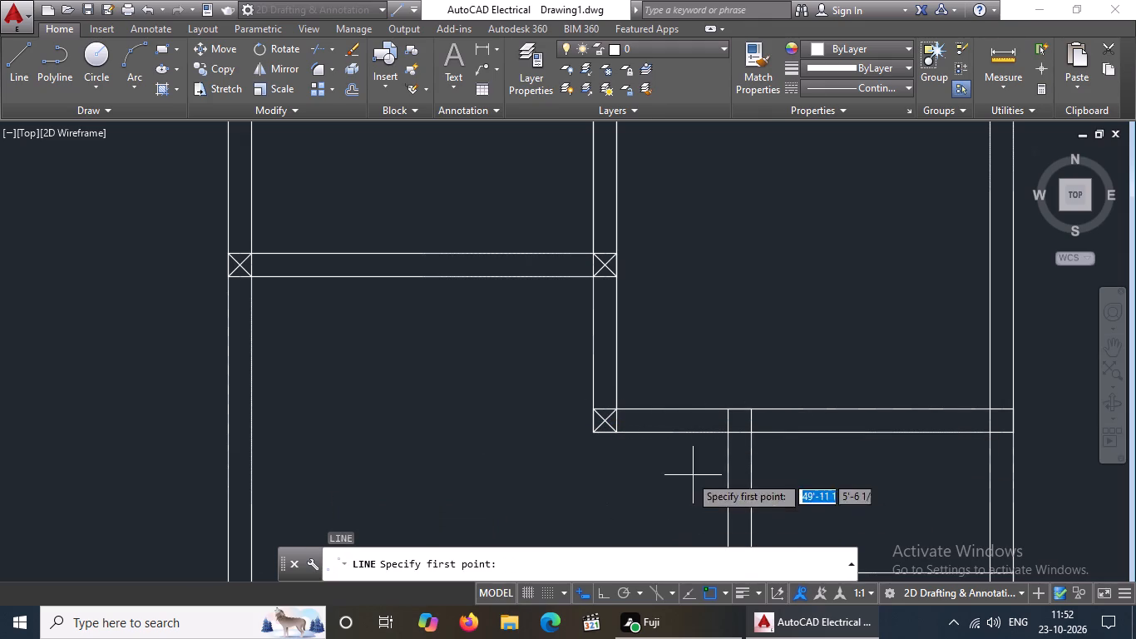
pyautogui.click(728, 433)
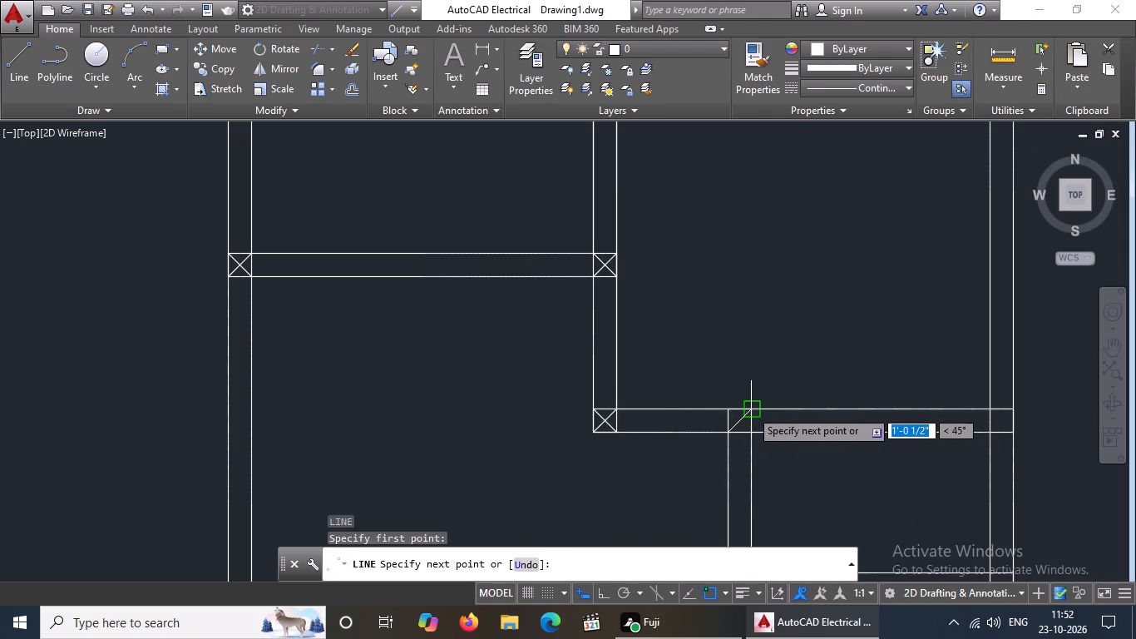
pyautogui.click(753, 408)
pyautogui.press('Return')
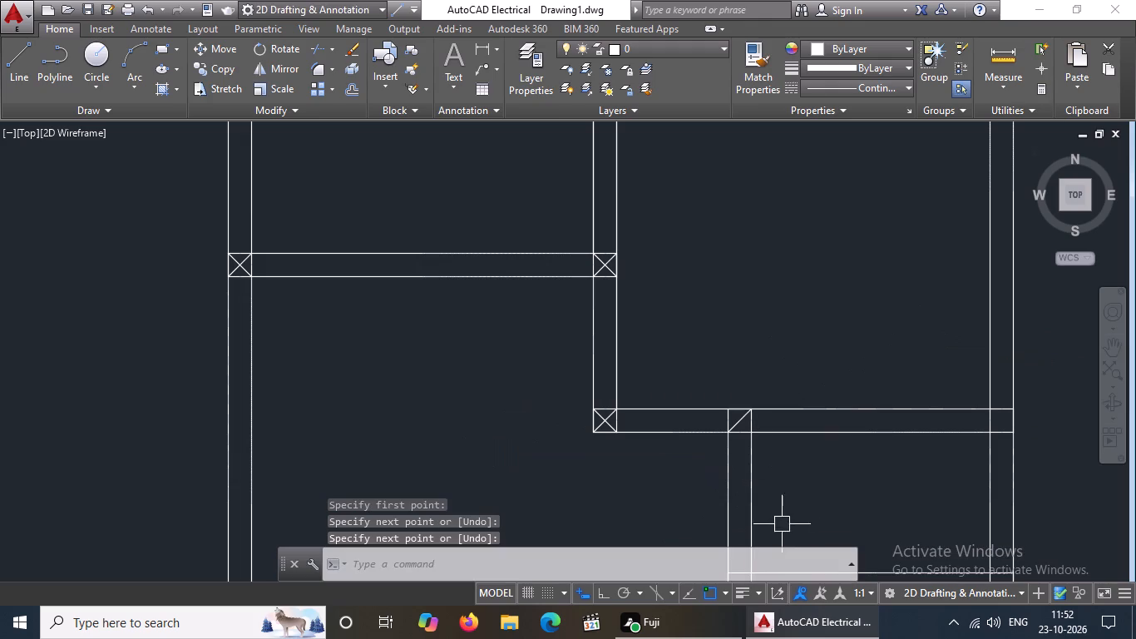
pyautogui.press('l')
pyautogui.press('Return')
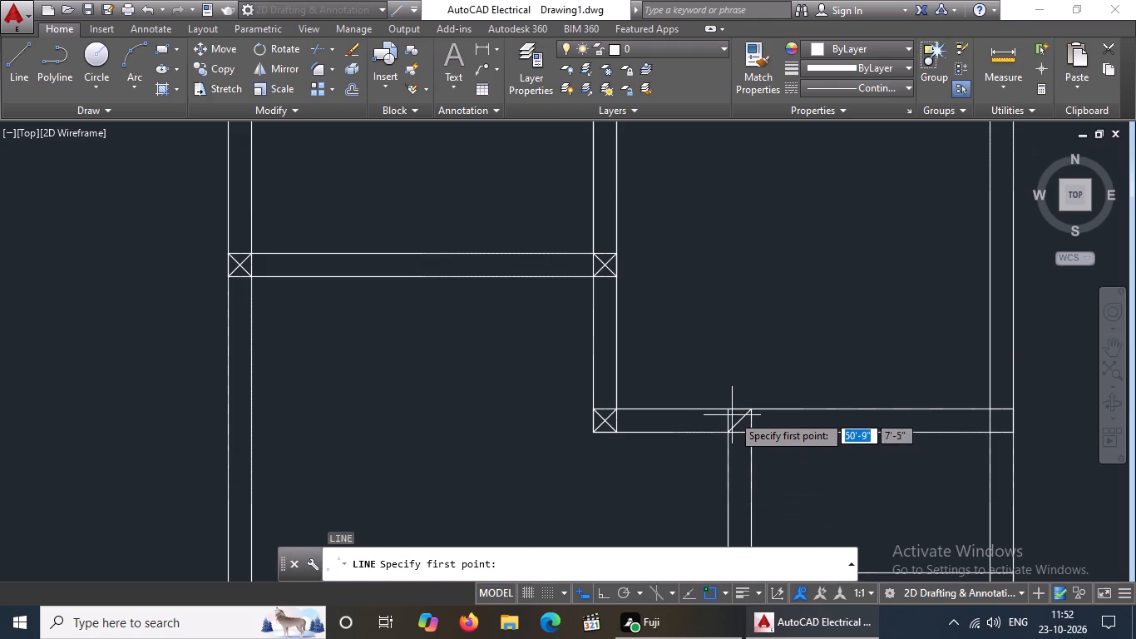
pyautogui.click(726, 409)
pyautogui.click(753, 433)
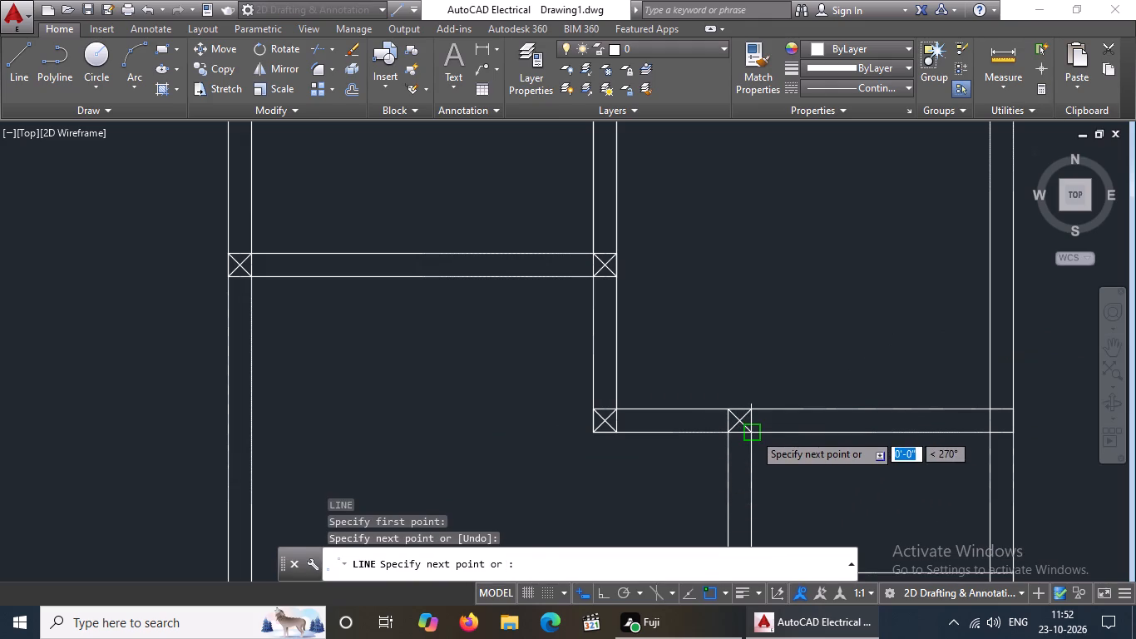
pyautogui.press('Return')
# Draw two crossing diagonal lines in the square where the north-east room's south wall meets the east wall.
pyautogui.scroll(-1, 842, 425)
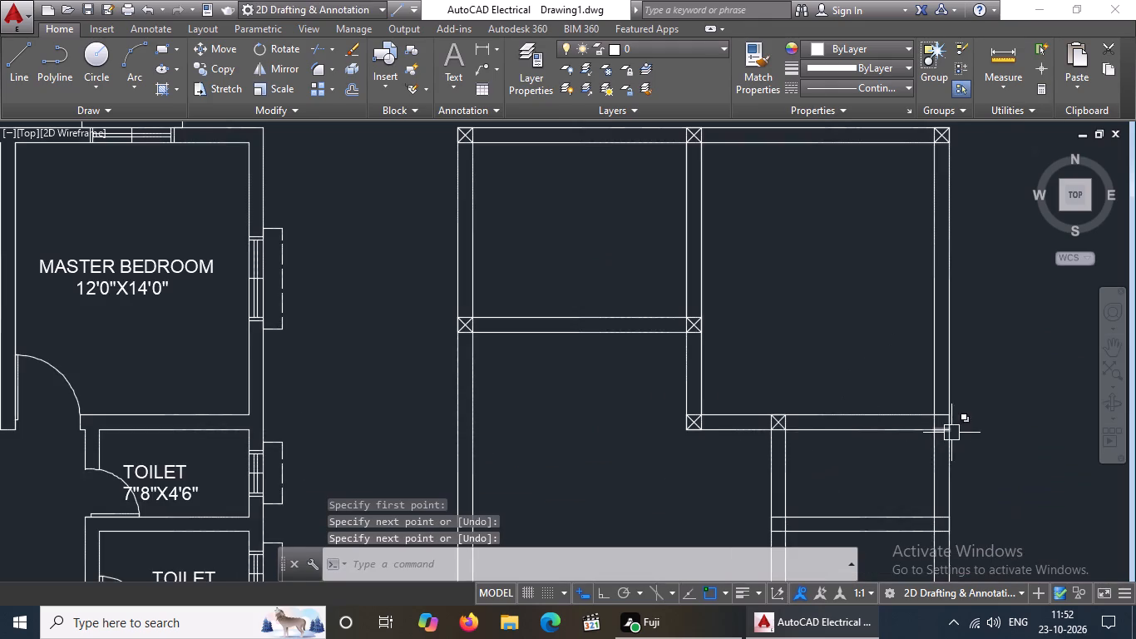
pyautogui.scroll(1, 951, 433)
pyautogui.press('l')
pyautogui.press('Return')
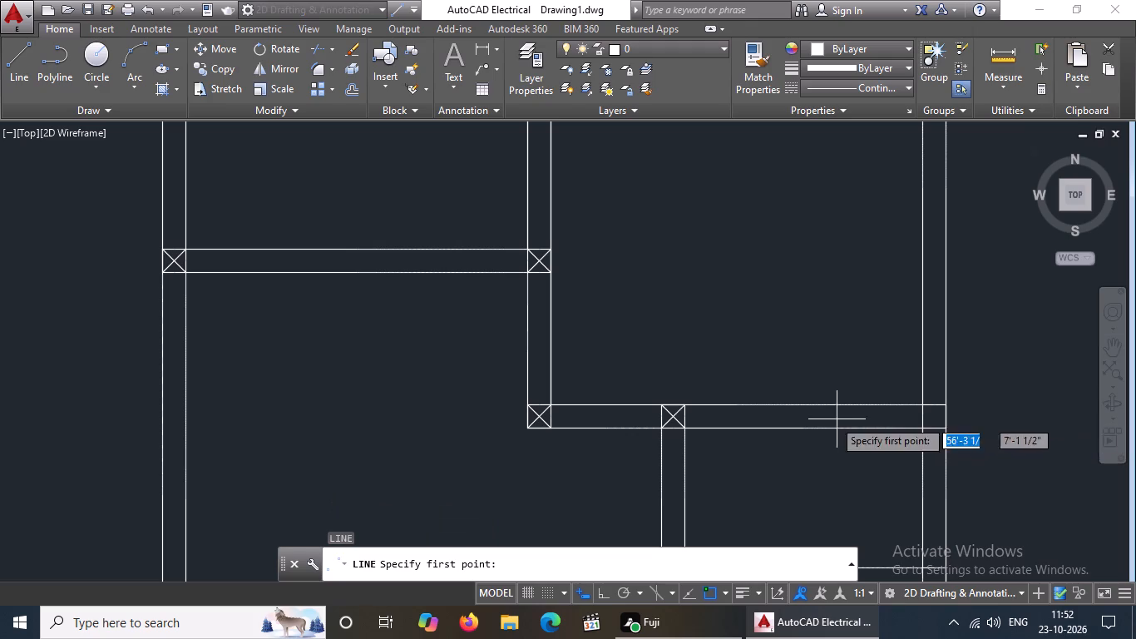
pyautogui.click(918, 429)
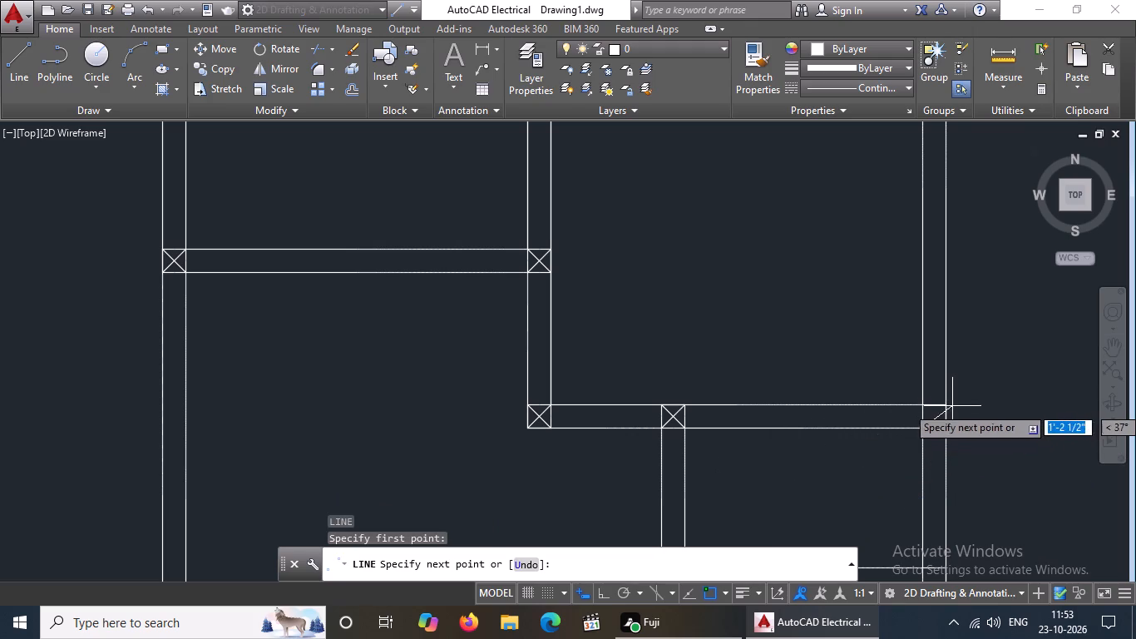
pyautogui.moveTo(946, 407); pyautogui.dragTo(974, 385)
pyautogui.press('Return')
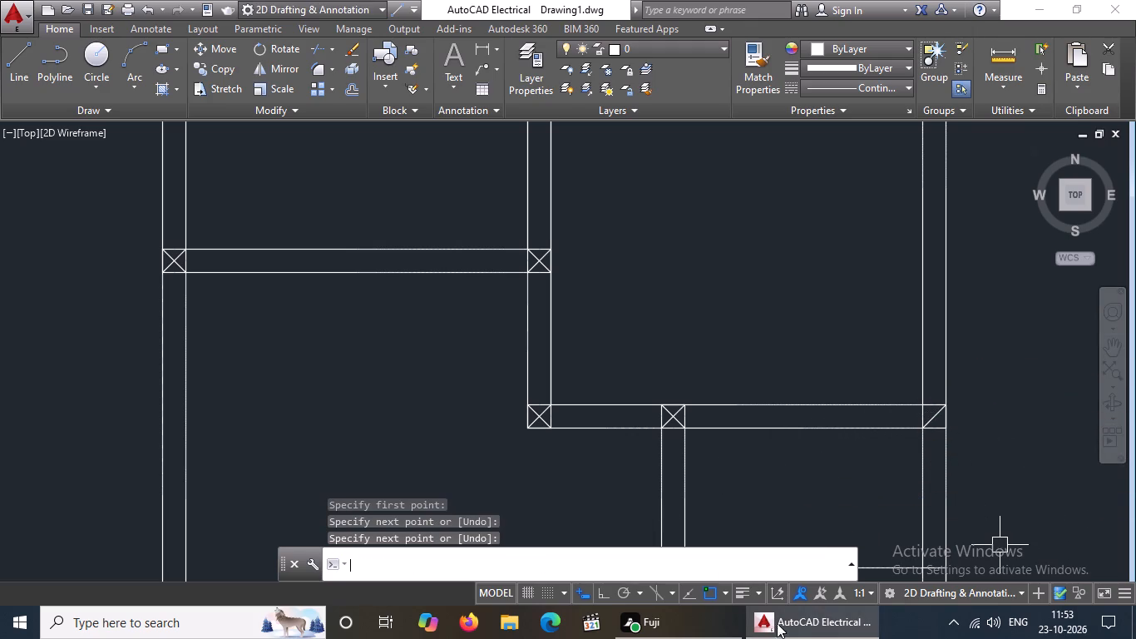
pyautogui.press('l')
pyautogui.press('Return')
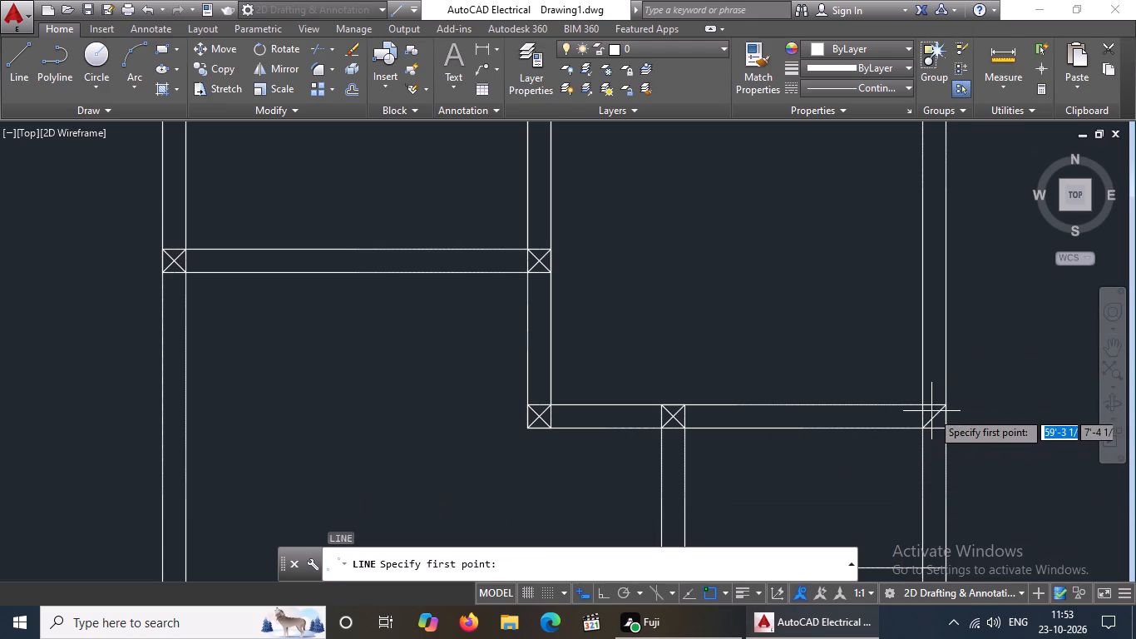
pyautogui.click(923, 409)
pyautogui.click(946, 433)
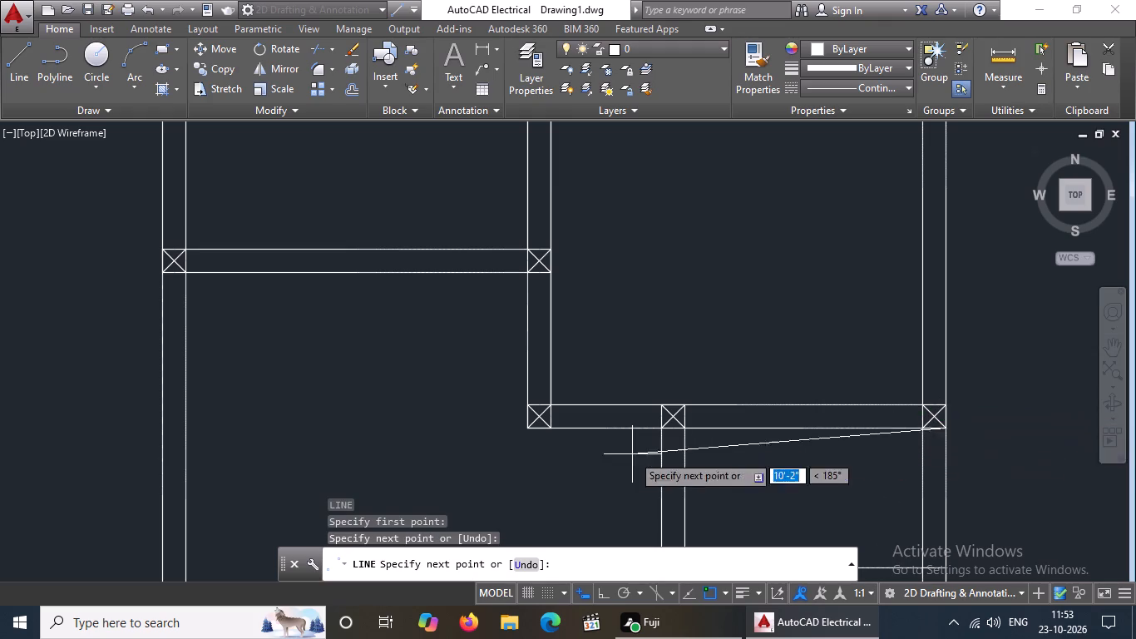
pyautogui.press('Return')
# Draw two crossing diagonal lines in the square where the partition between the toilets meets the toilets' west wall.
pyautogui.scroll(-3, 974, 449)
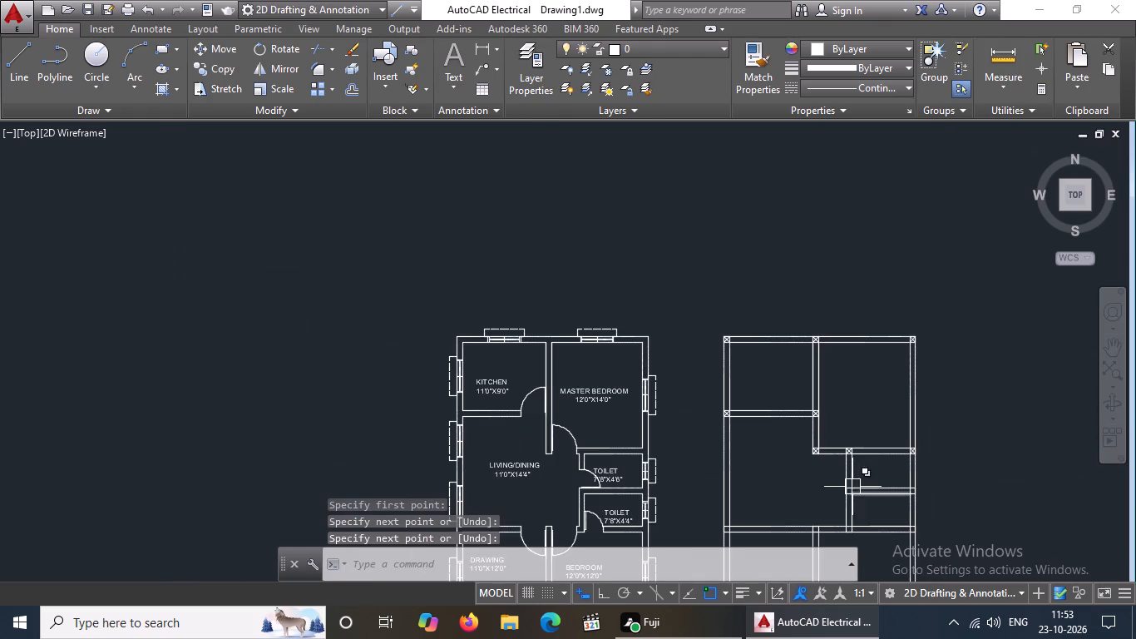
pyautogui.scroll(1, 816, 507)
pyautogui.moveTo(788, 476); pyautogui.dragTo(606, 370, button='middle')
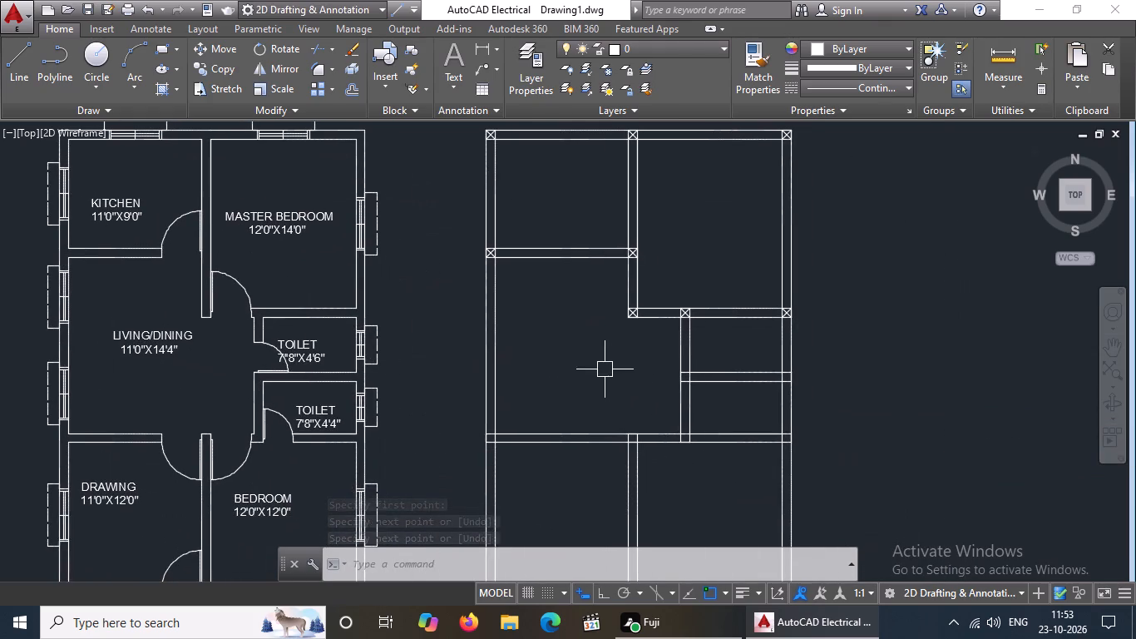
pyautogui.press('l')
pyautogui.press('Return')
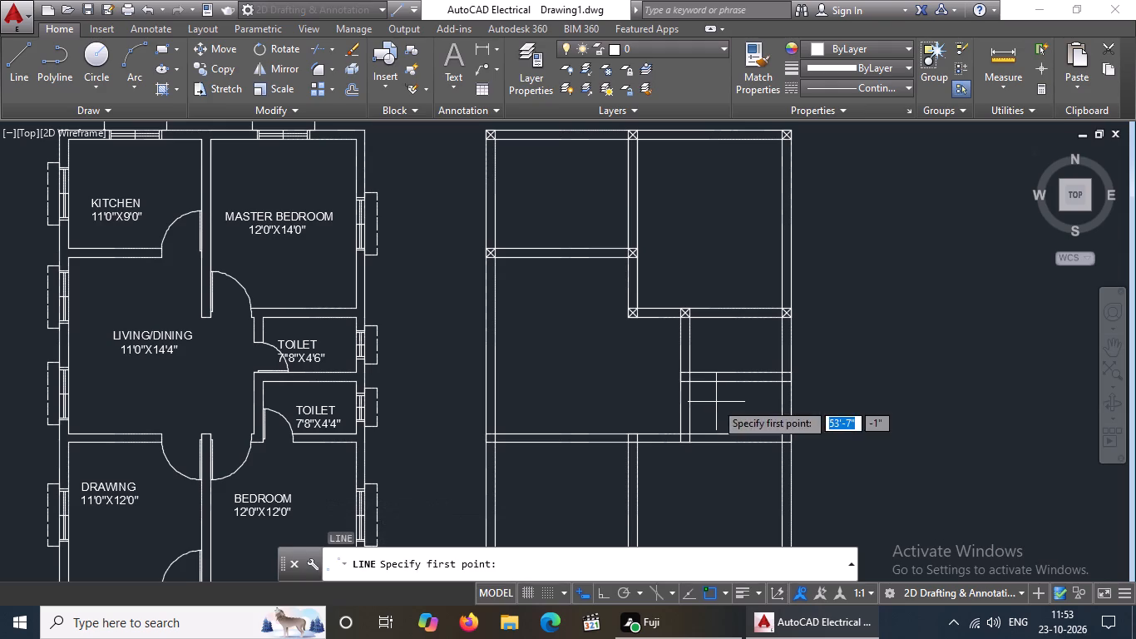
pyautogui.scroll(2, 654, 374)
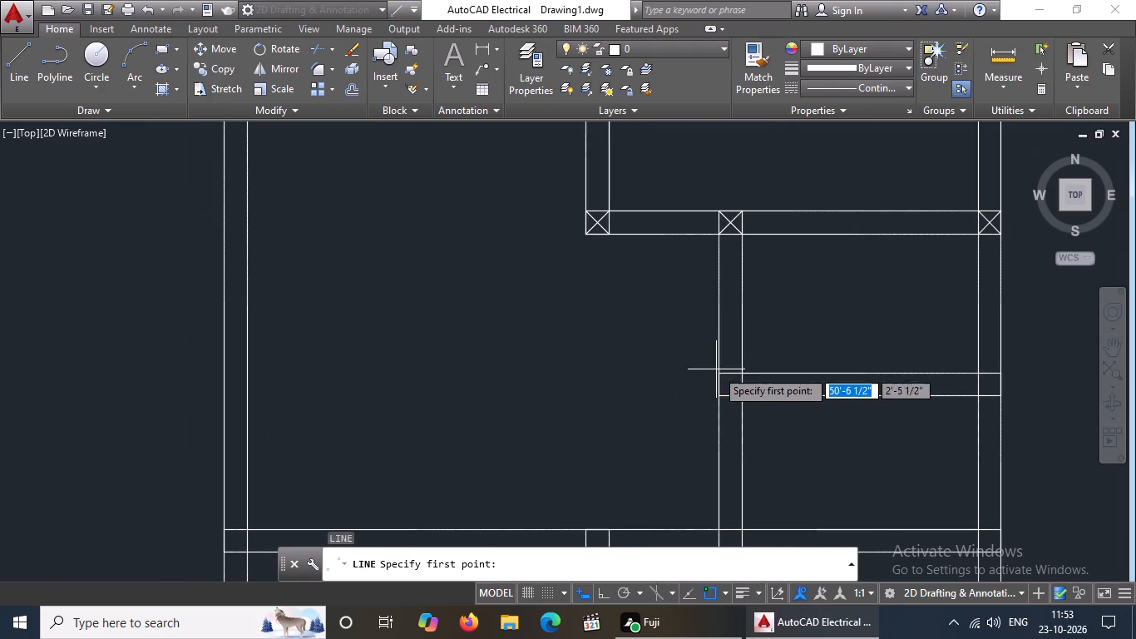
pyautogui.moveTo(719, 375); pyautogui.dragTo(722, 379)
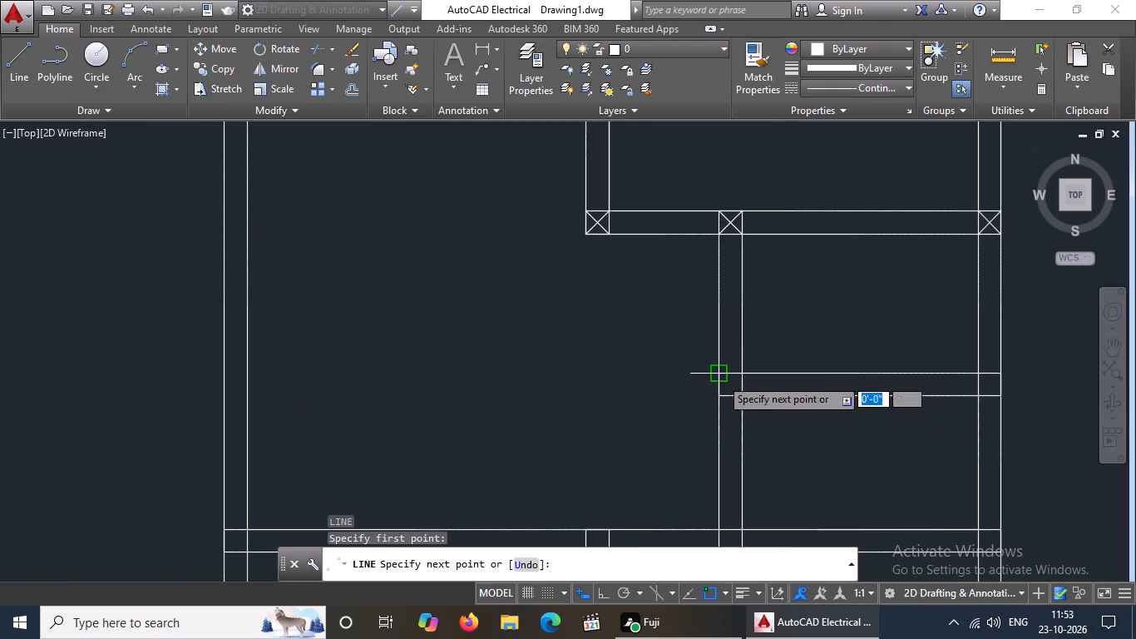
pyautogui.moveTo(722, 379); pyautogui.dragTo(731, 386)
pyautogui.click(738, 395)
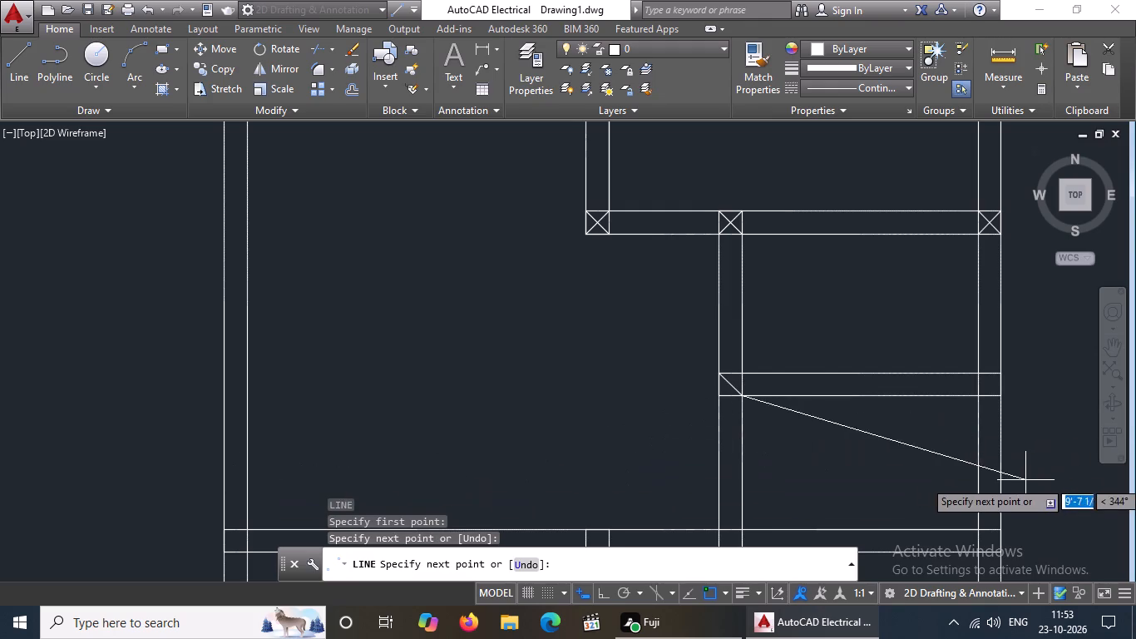
pyautogui.press('Return')
pyautogui.press('l')
pyautogui.press('Return')
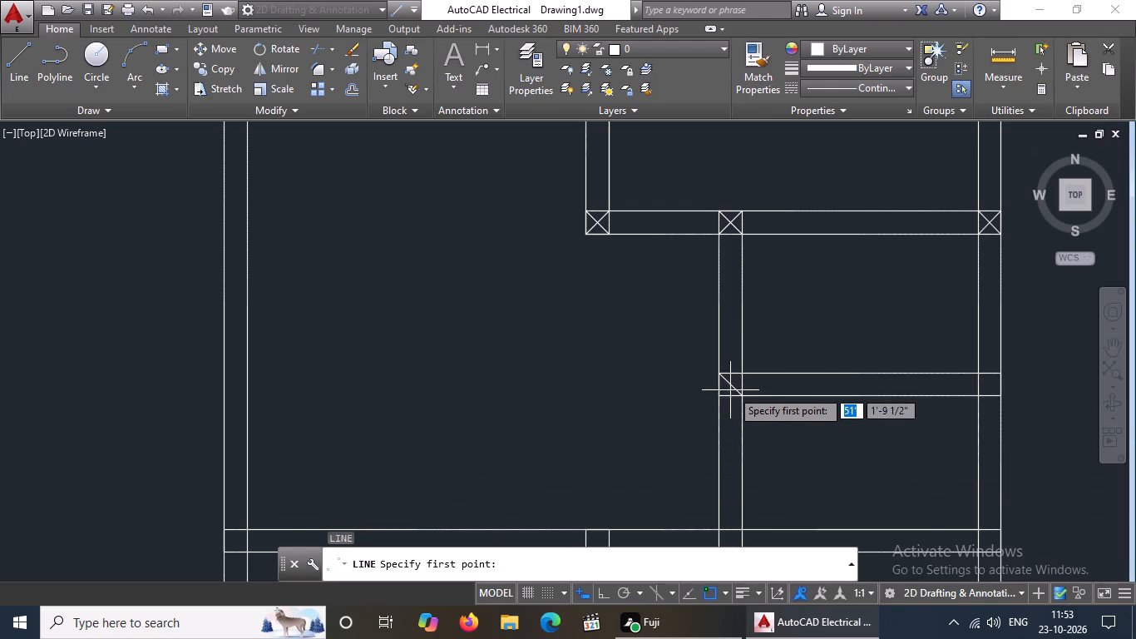
pyautogui.click(719, 397)
pyautogui.click(743, 368)
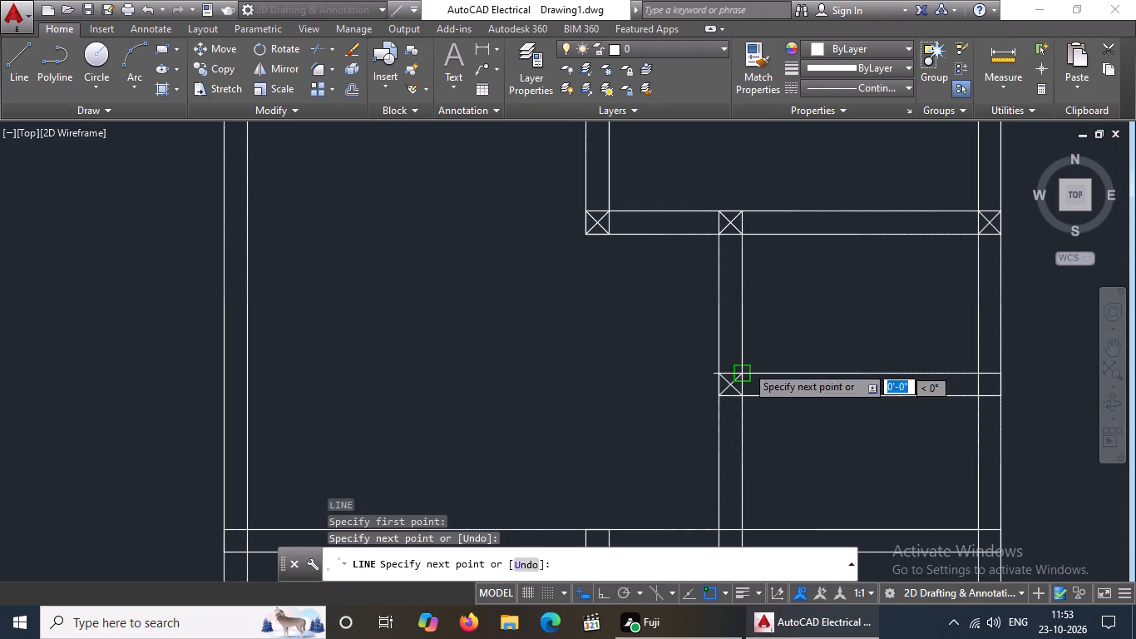
pyautogui.press('Return')
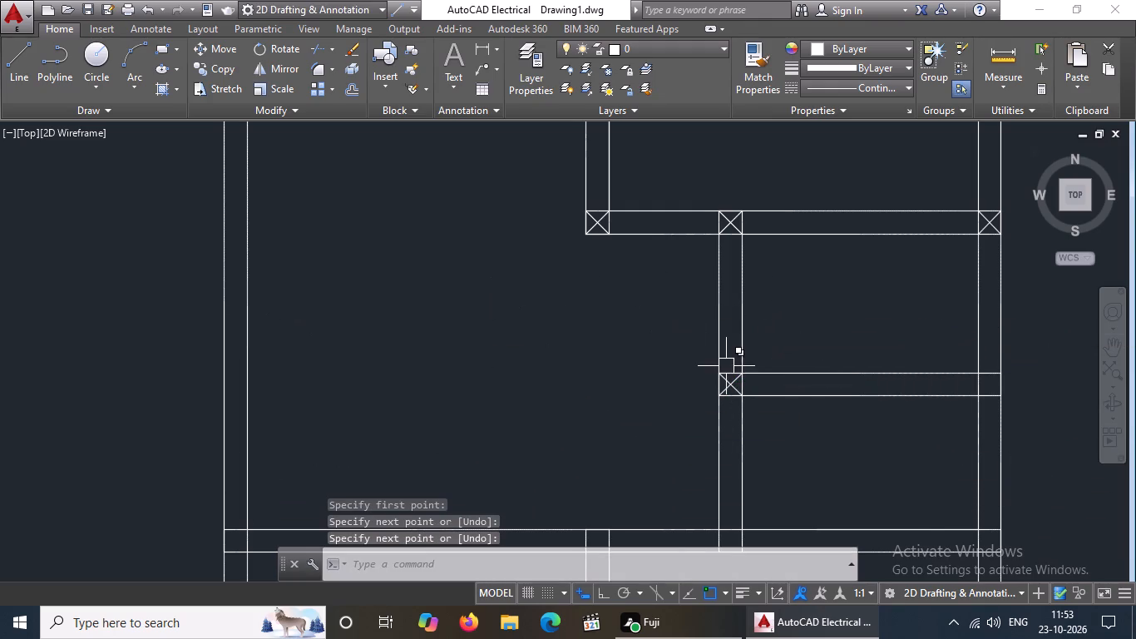
# Draw two crossing diagonal lines in the square where the partition between the toilets meets the east wall.
pyautogui.scroll(-1, 726, 366)
pyautogui.moveTo(831, 399); pyautogui.dragTo(532, 402, button='middle')
pyautogui.press('l')
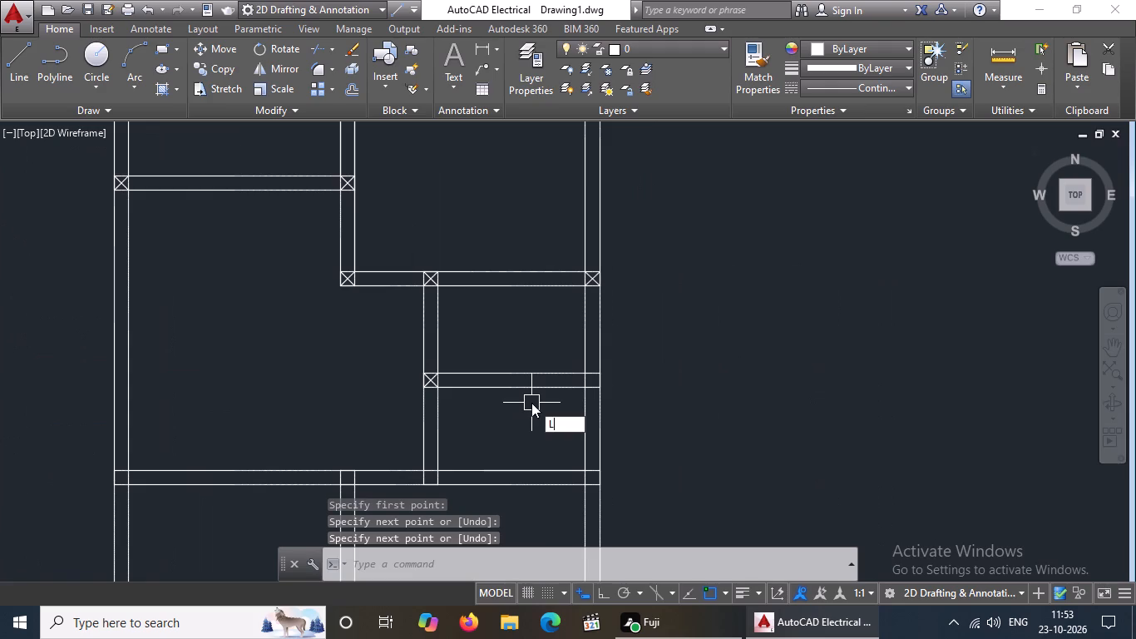
pyautogui.press('Return')
pyautogui.click(585, 385)
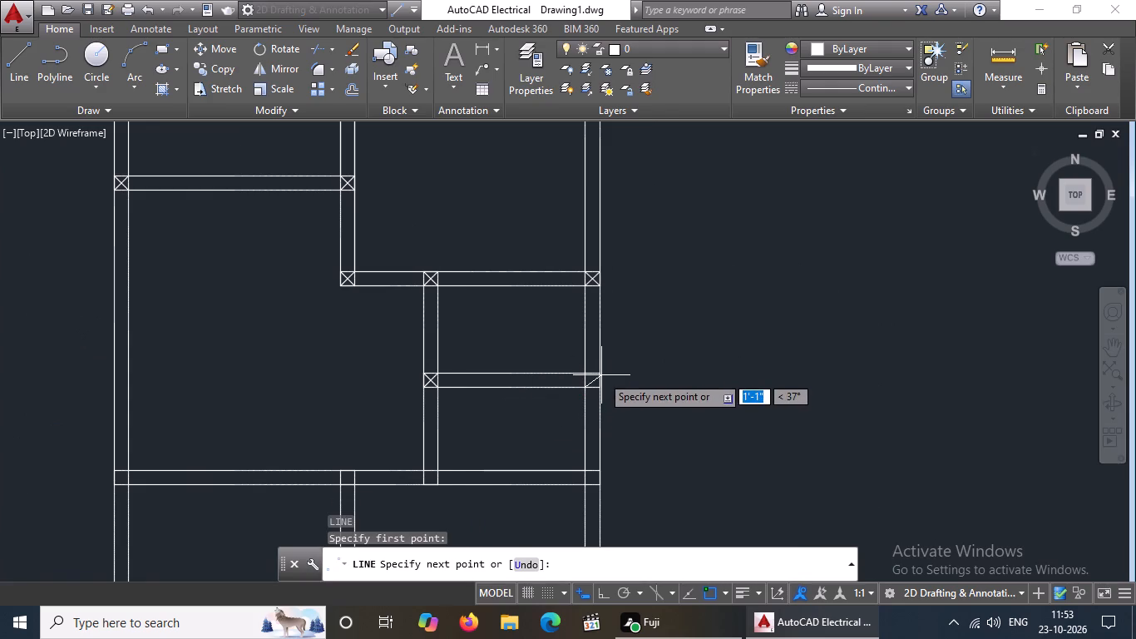
pyautogui.moveTo(599, 377); pyautogui.dragTo(628, 365)
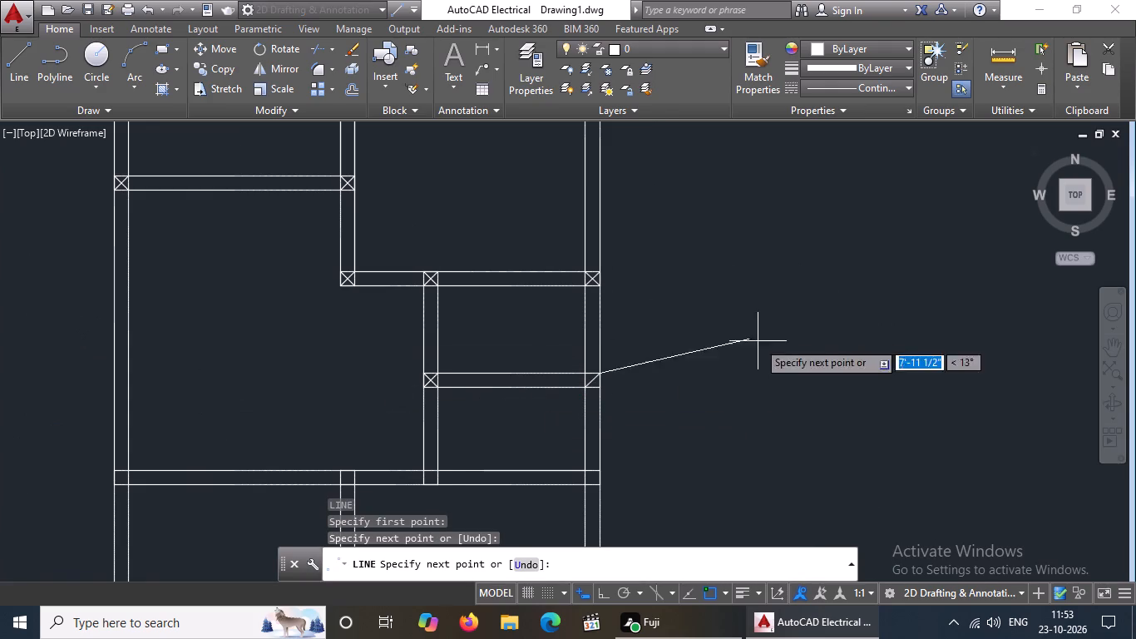
pyautogui.press('Return')
pyautogui.scroll(2, 543, 387)
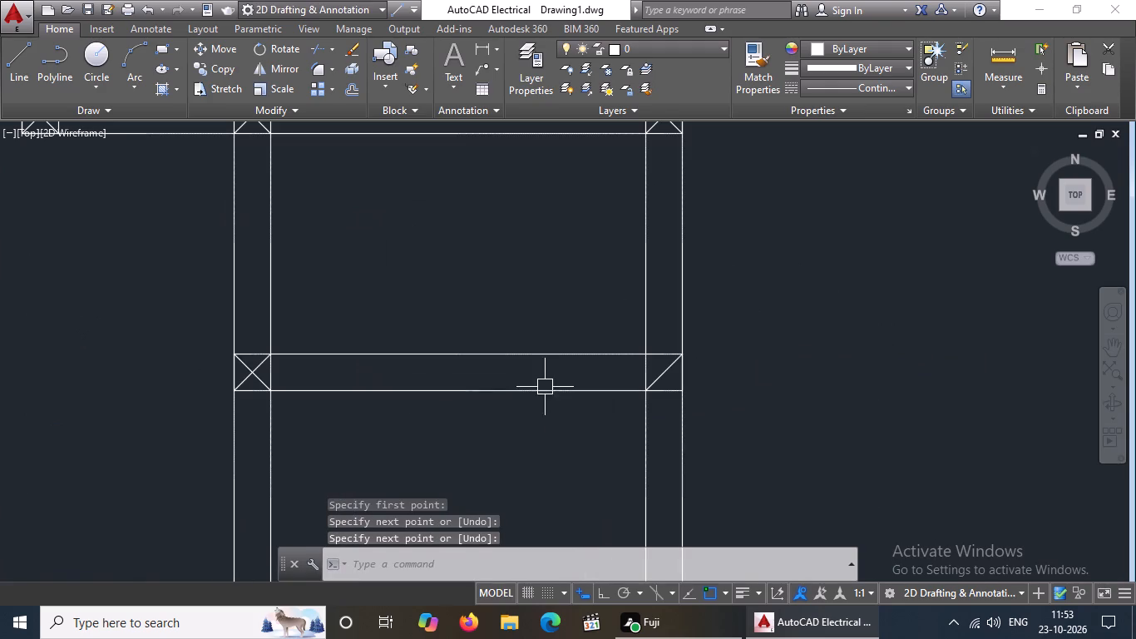
pyautogui.press('l')
pyautogui.press('Return')
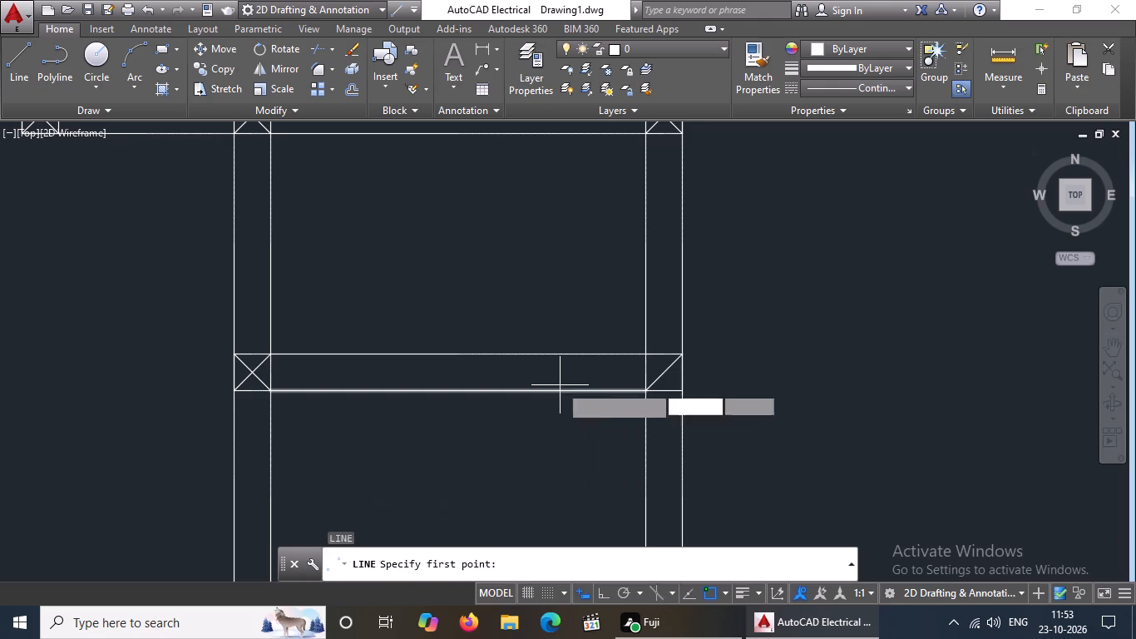
pyautogui.moveTo(650, 354); pyautogui.dragTo(669, 374)
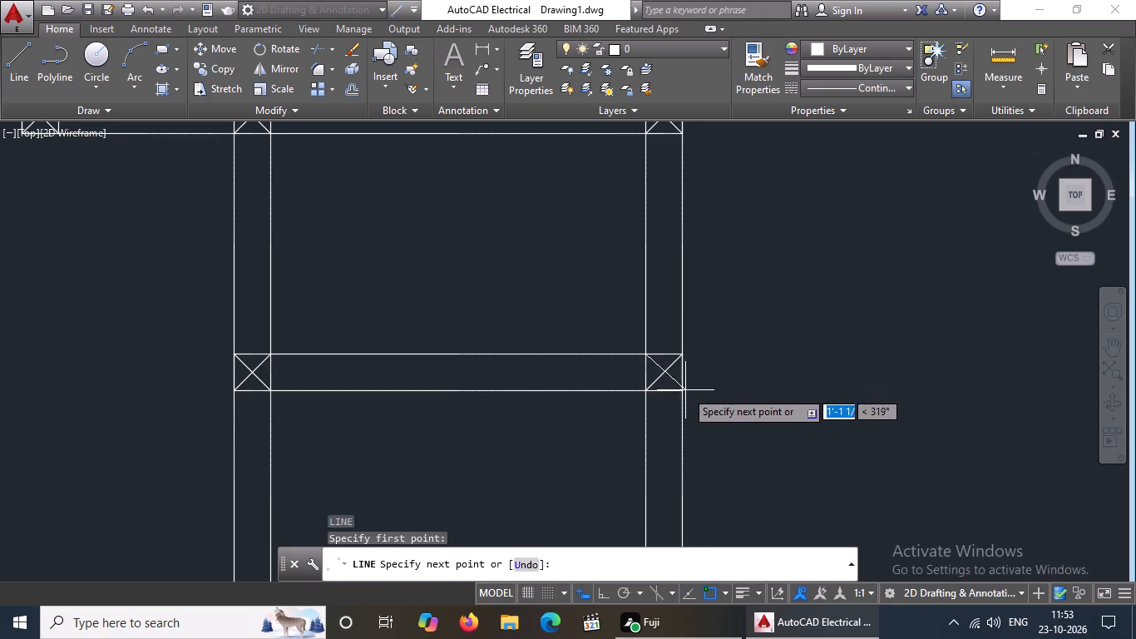
pyautogui.click(679, 391)
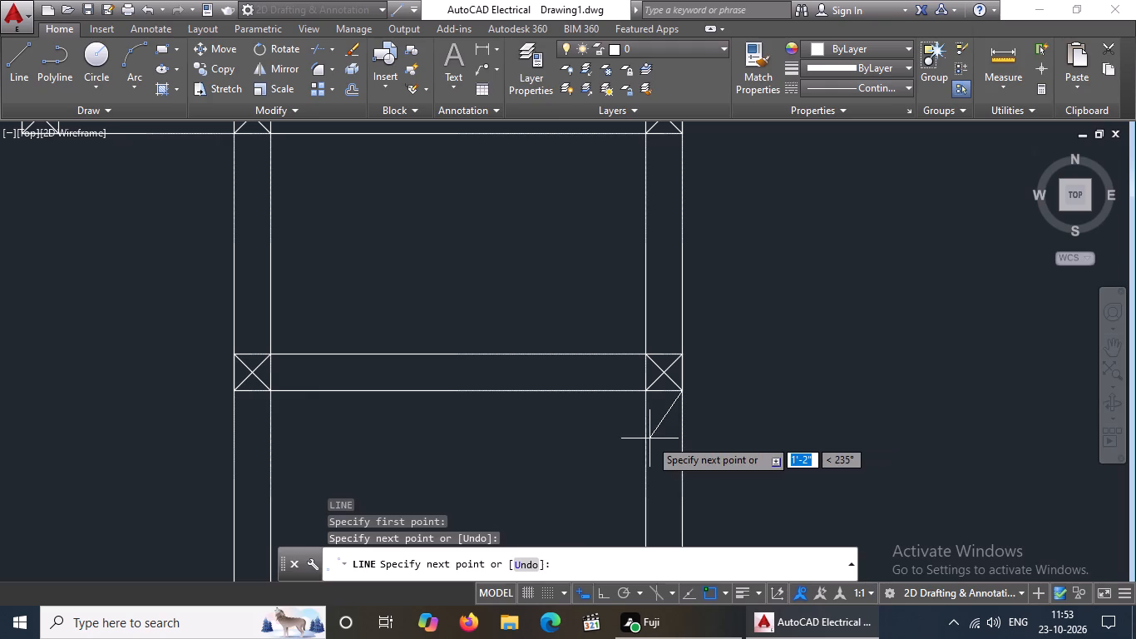
pyautogui.press('Escape')
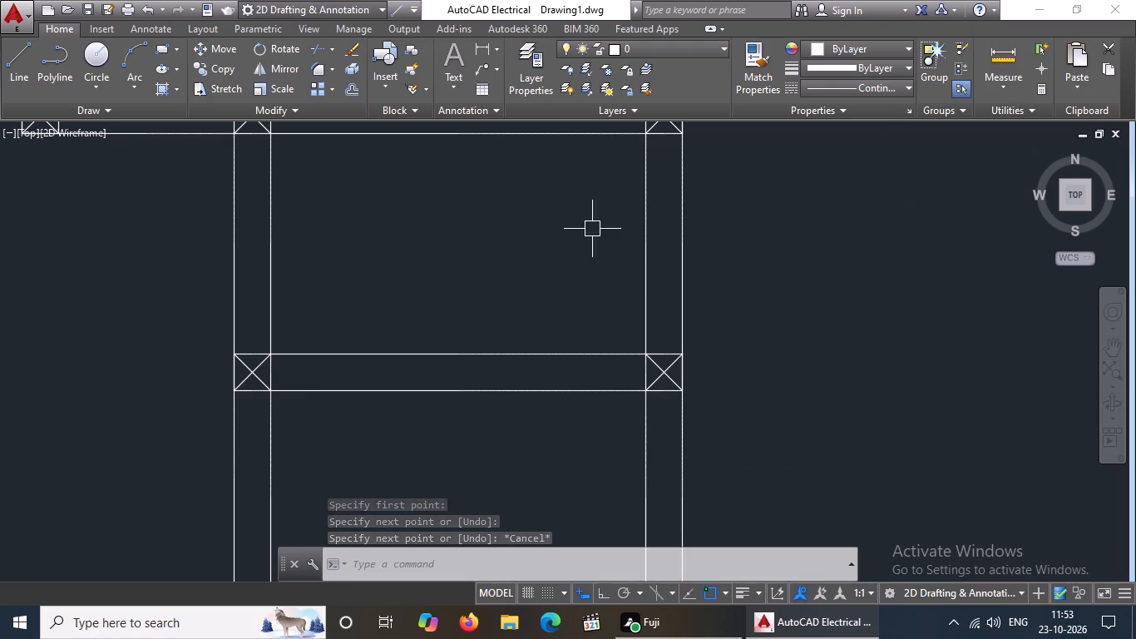
# Draw two crossing diagonal lines in the square where the southern toilet's south wall meets the east wall.
pyautogui.scroll(-3, 561, 258)
pyautogui.scroll(1, 451, 354)
pyautogui.press('Escape')
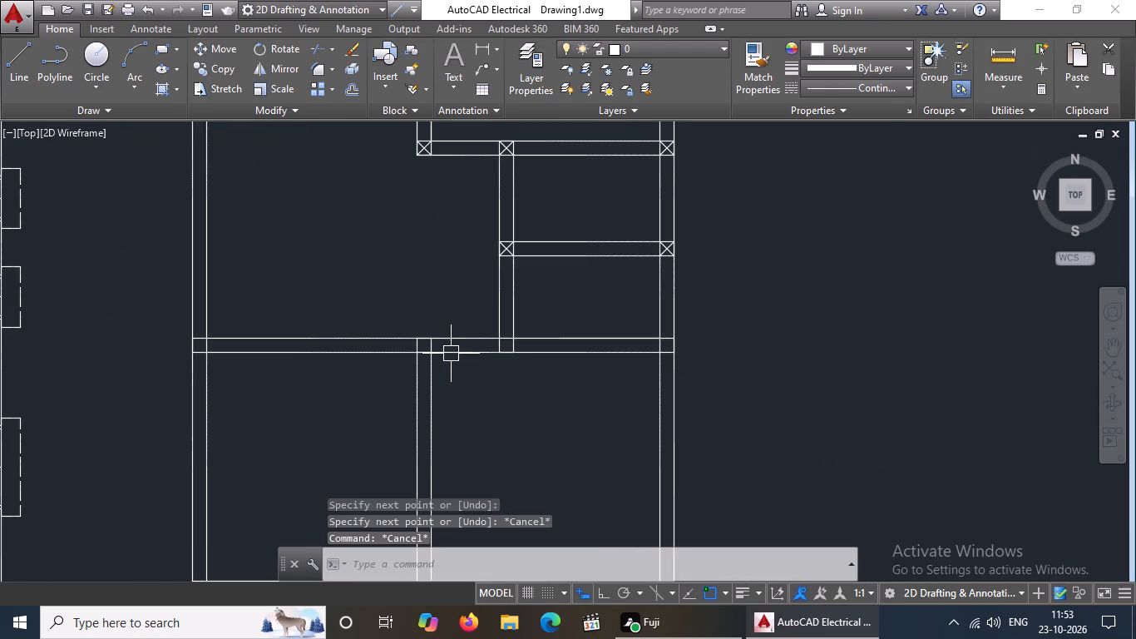
pyautogui.press('l')
pyautogui.press('Return')
pyautogui.scroll(2, 486, 359)
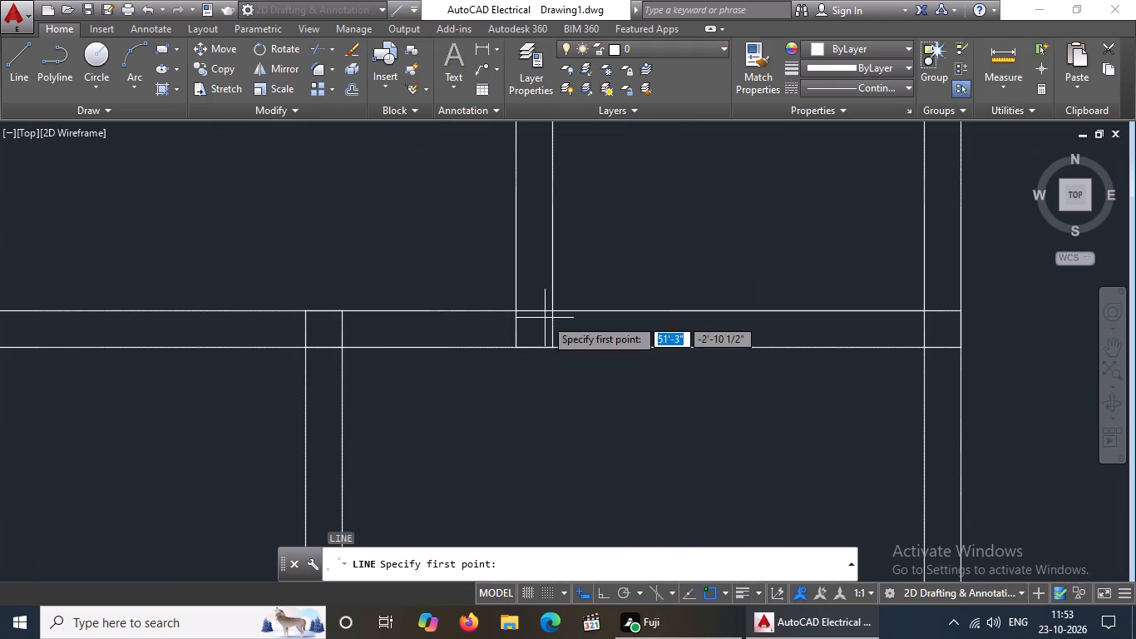
pyautogui.click(926, 310)
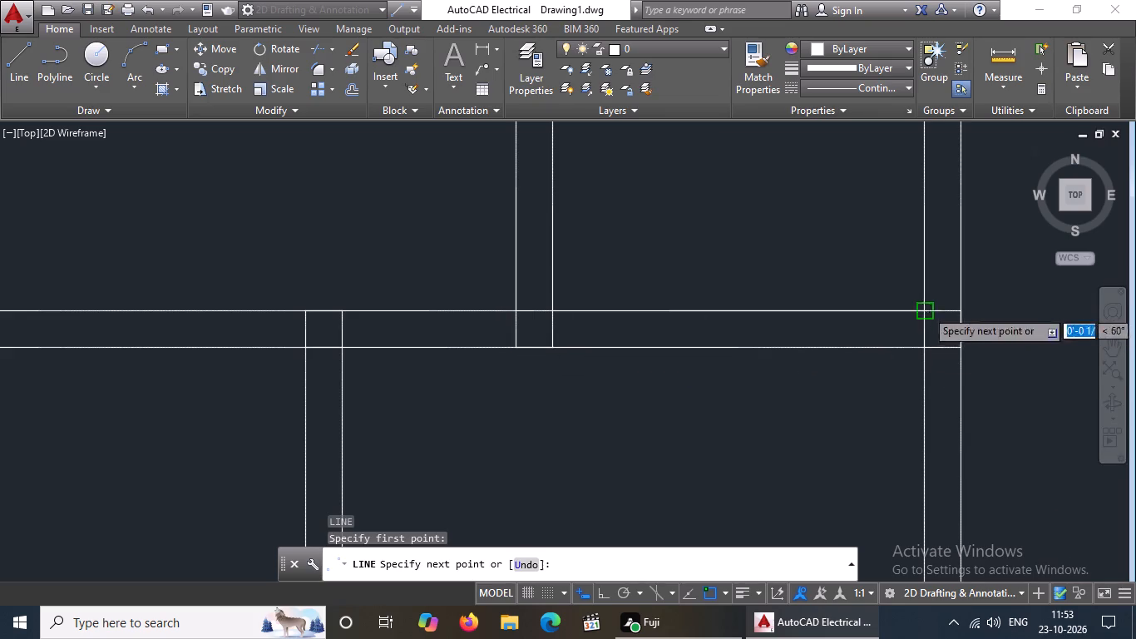
pyautogui.click(962, 349)
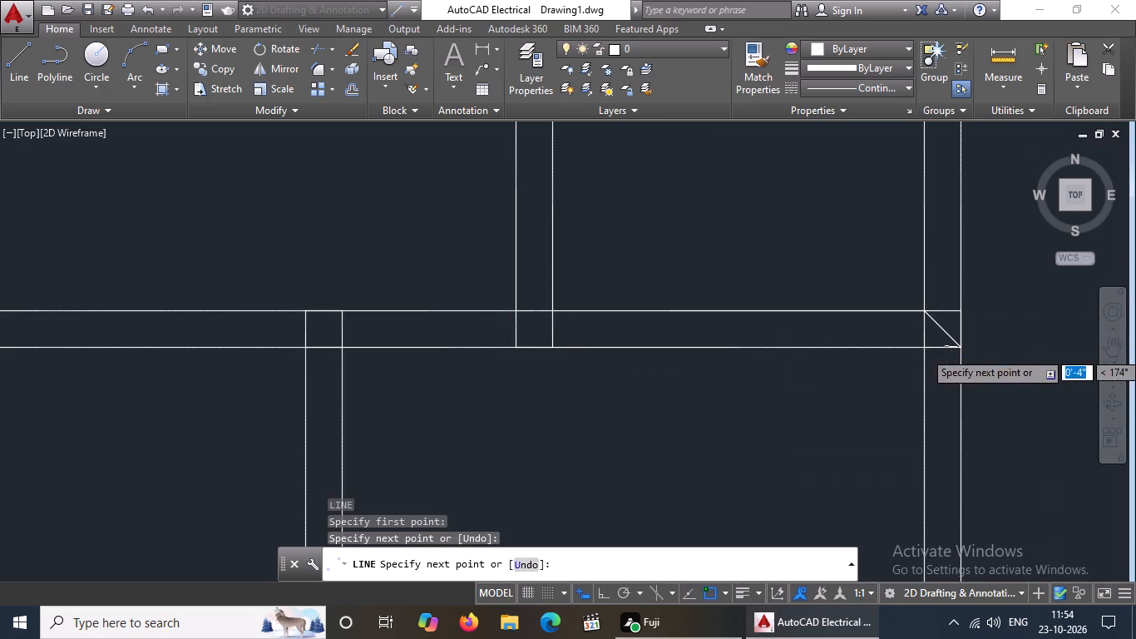
pyautogui.press('Return')
pyautogui.press('l')
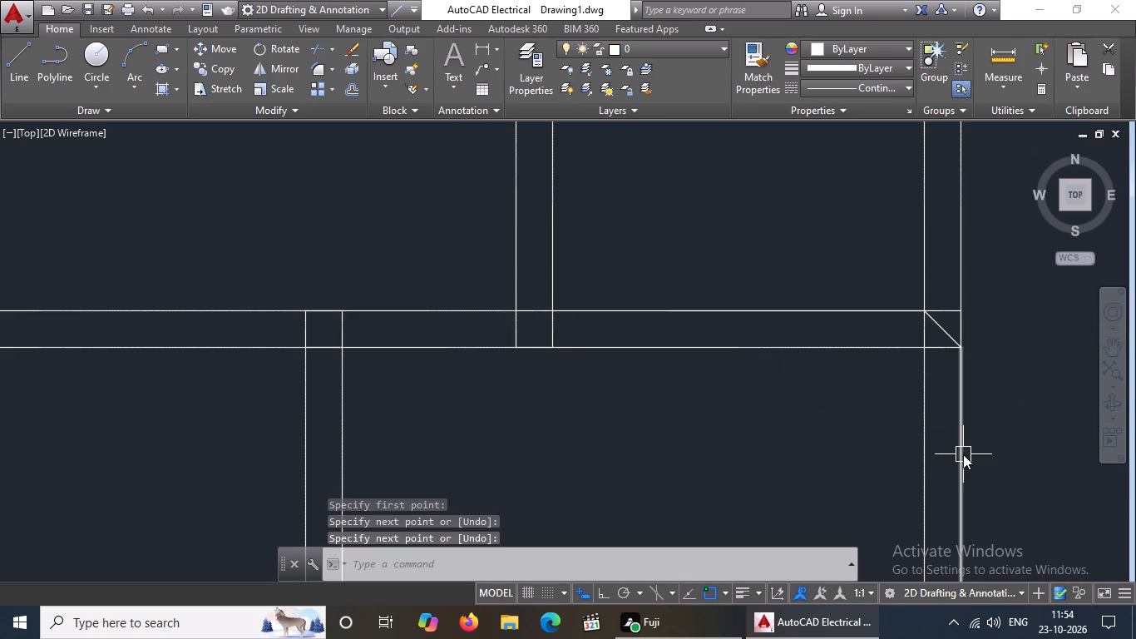
pyautogui.press('Return')
pyautogui.scroll(3, 999, 339)
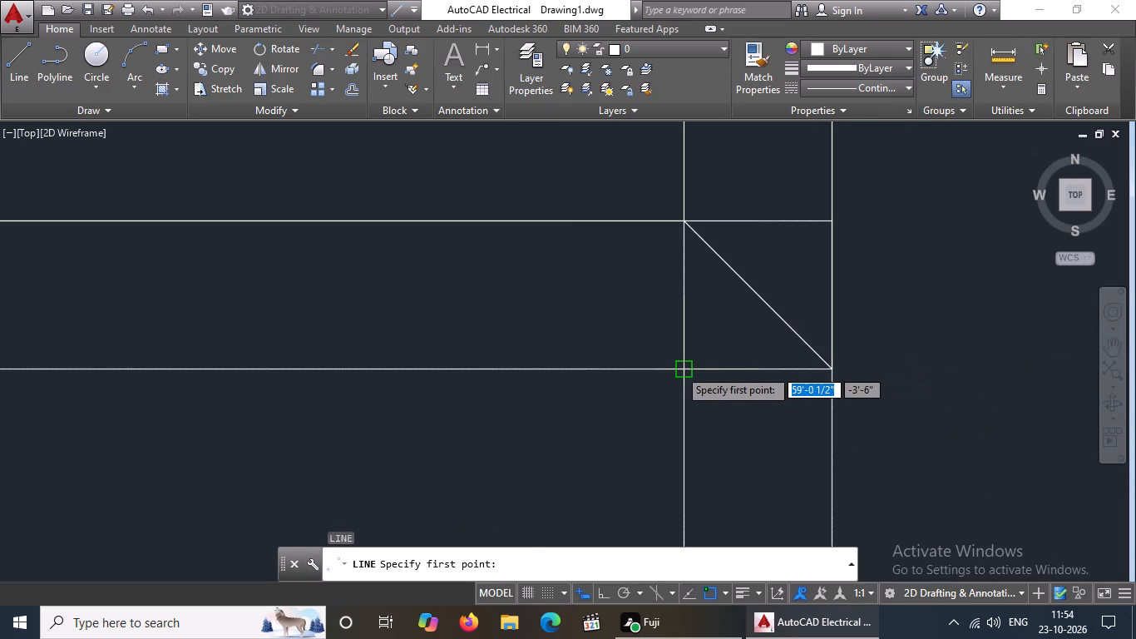
pyautogui.click(679, 369)
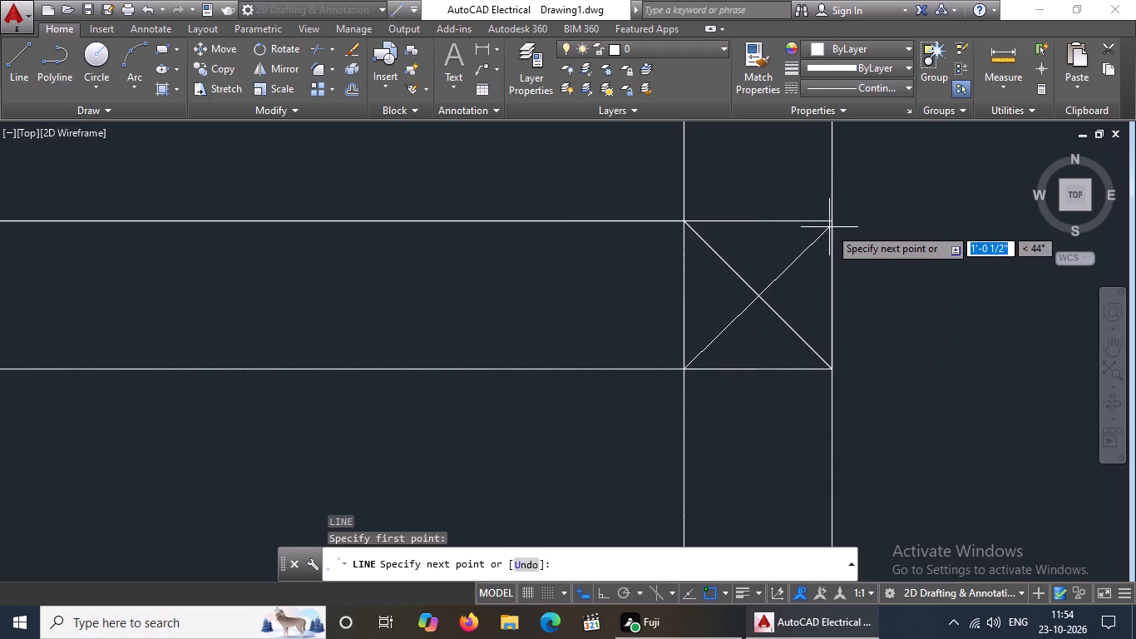
pyautogui.click(829, 220)
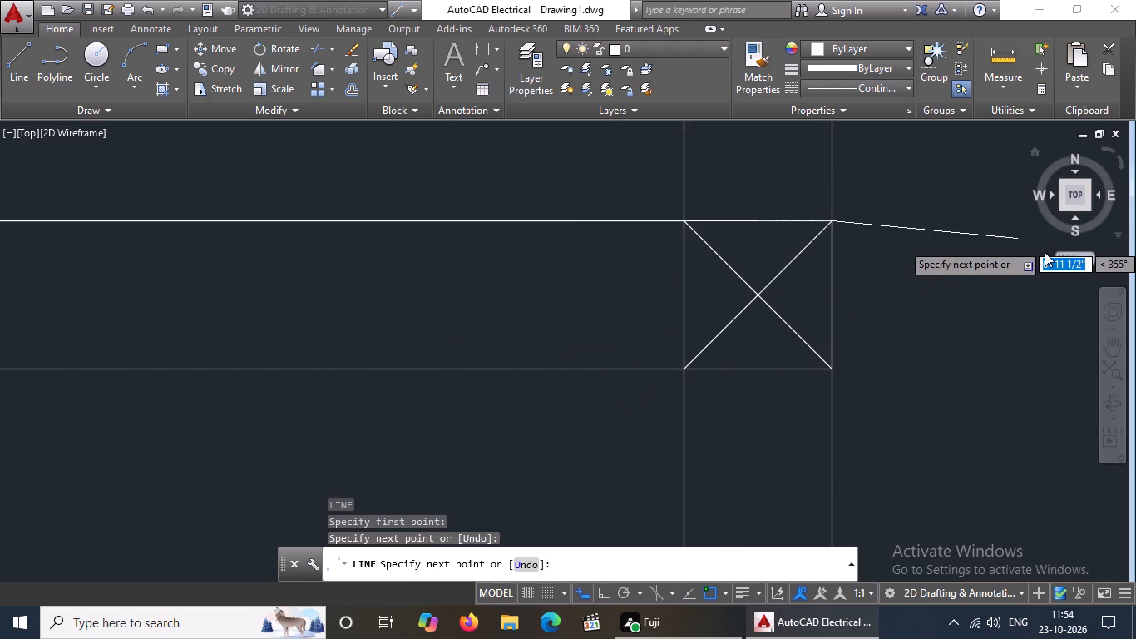
pyautogui.press('Return')
# Draw two crossing diagonal lines in the square where the toilets' west wall meets the southern toilet's south wall.
pyautogui.scroll(-3, 1045, 252)
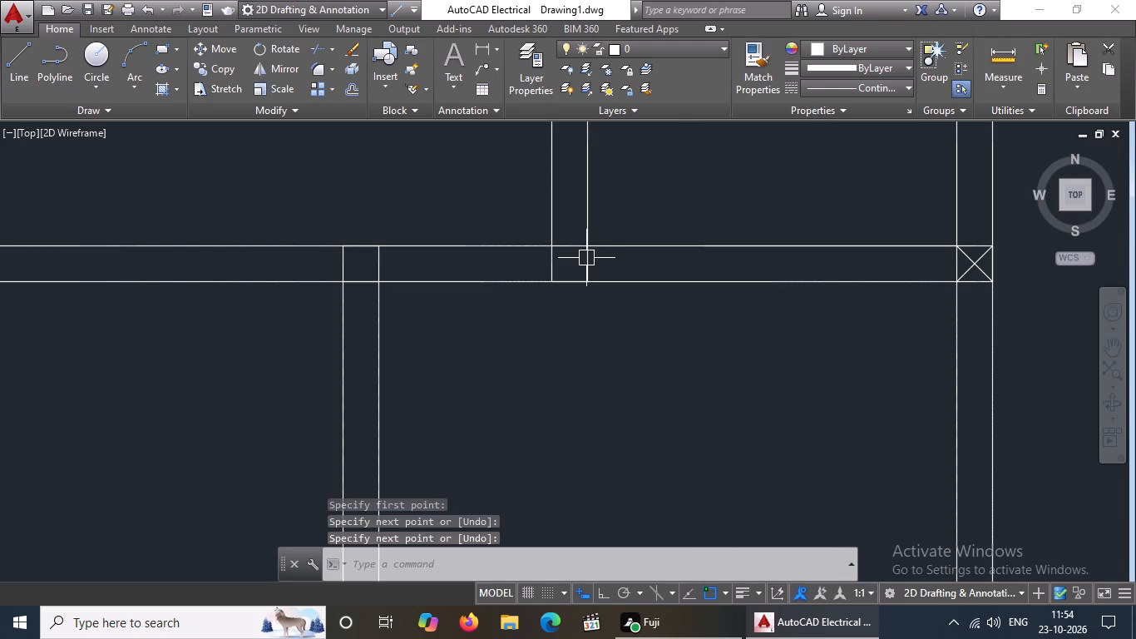
pyautogui.press('l')
pyautogui.press('Return')
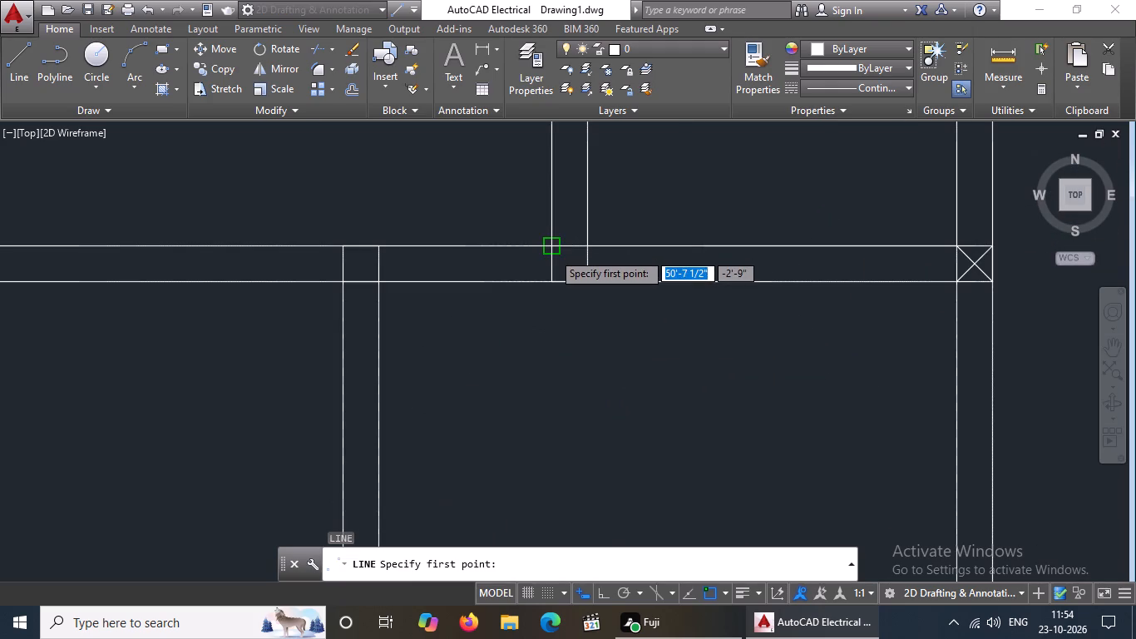
pyautogui.click(553, 252)
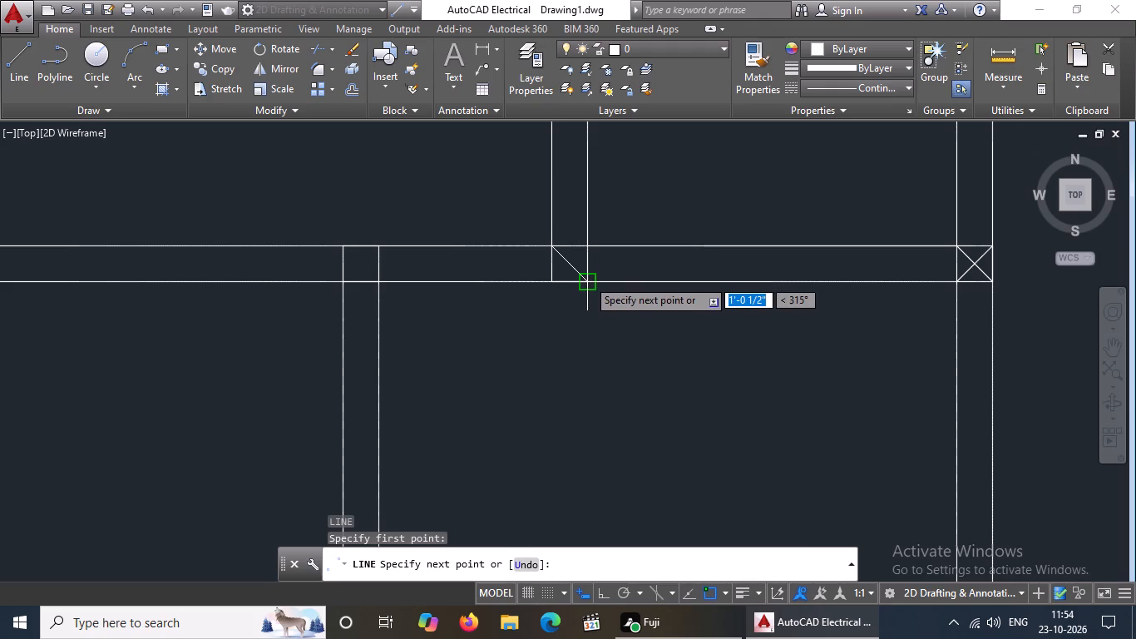
pyautogui.moveTo(588, 278); pyautogui.dragTo(544, 310)
pyautogui.press('Return')
pyautogui.press('l')
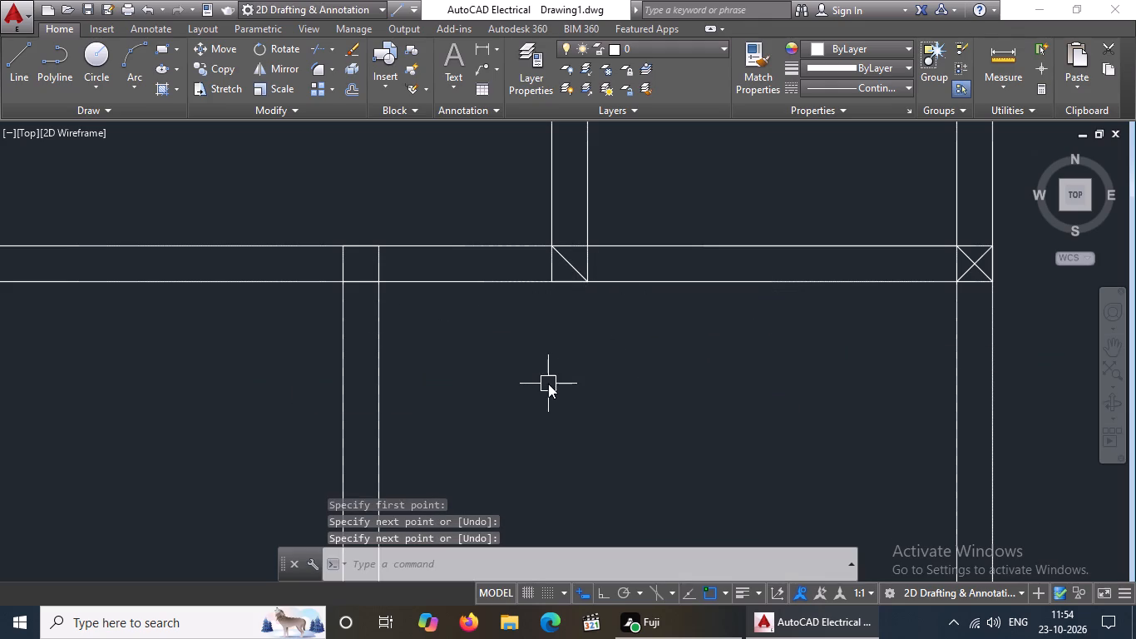
pyautogui.press('Return')
pyautogui.click(551, 279)
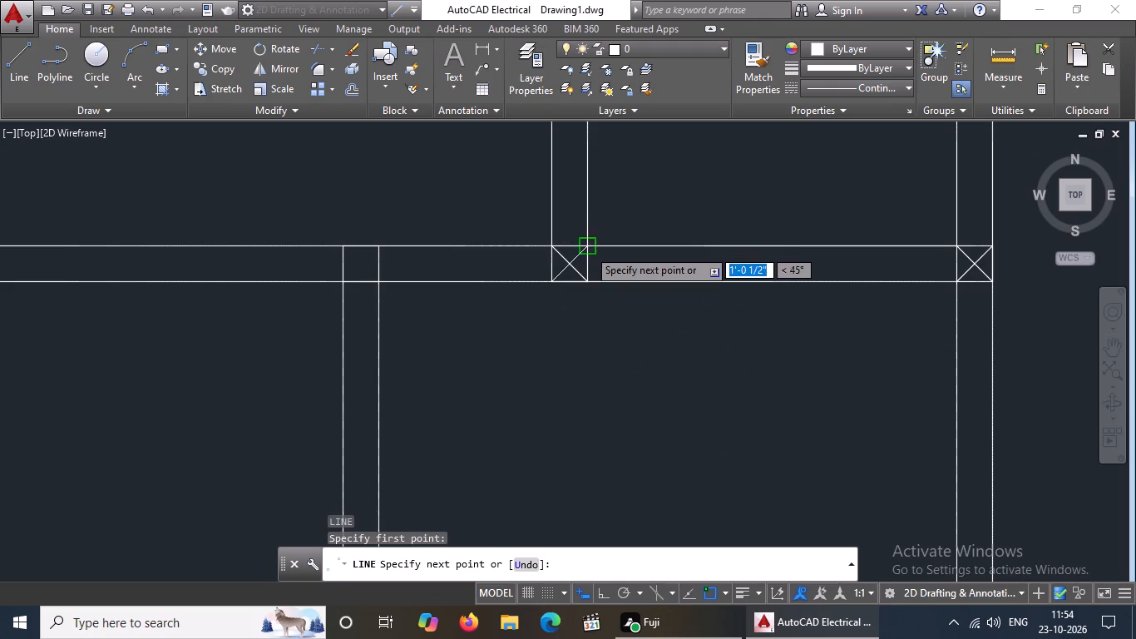
pyautogui.click(588, 249)
pyautogui.press('Return')
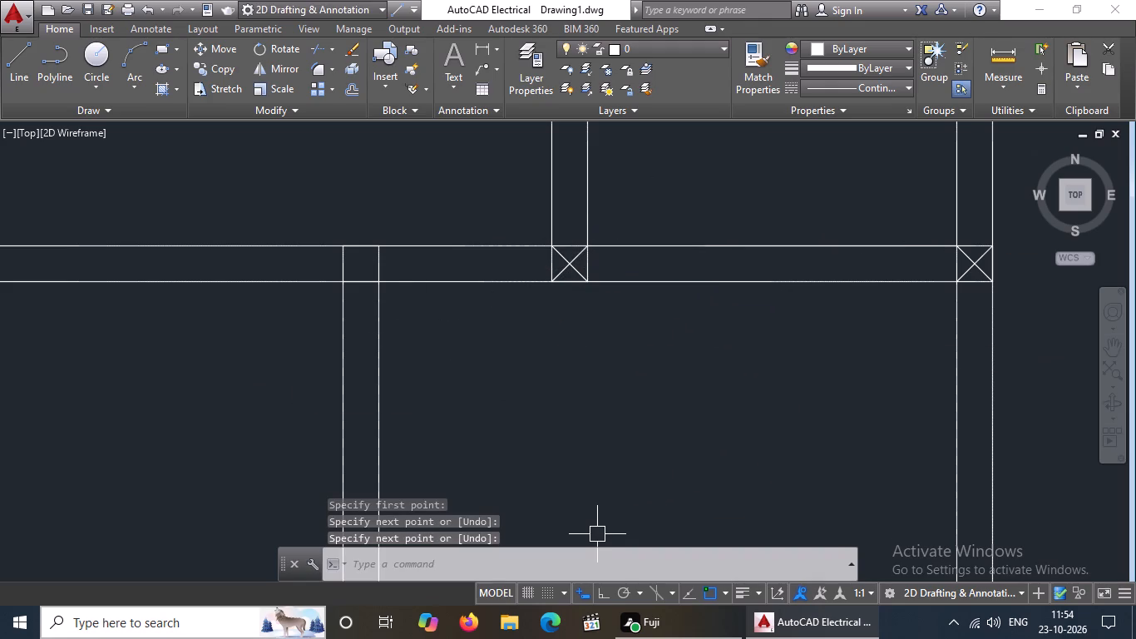
# Draw two crossing diagonal lines in the square where the wall between the two southern rooms meets their north wall.
pyautogui.press('l')
pyautogui.press('Return')
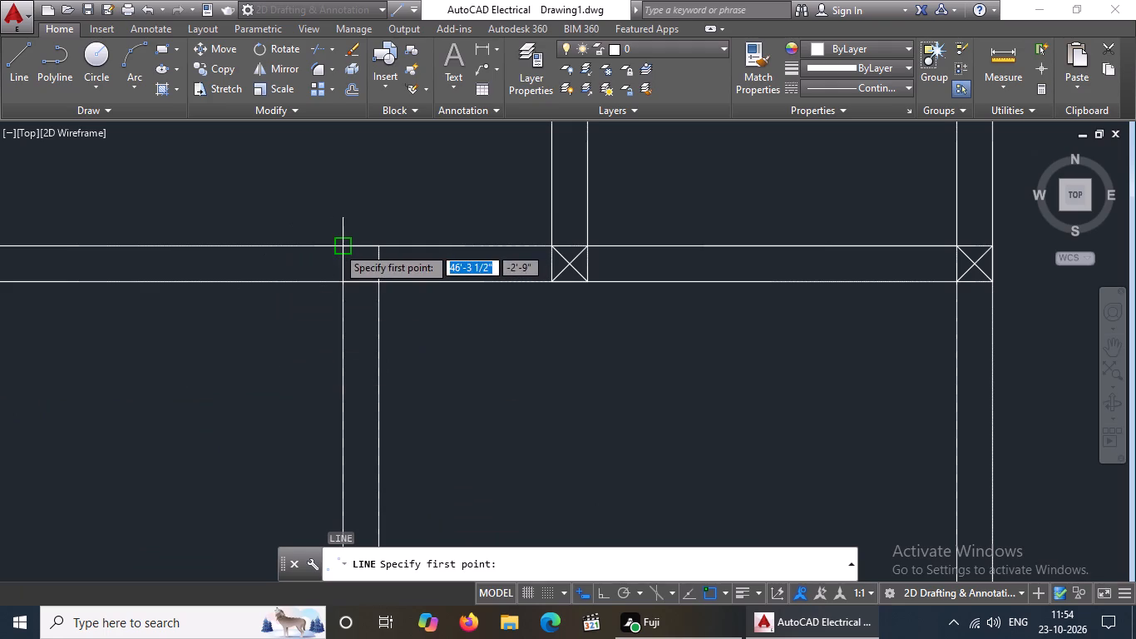
pyautogui.click(338, 246)
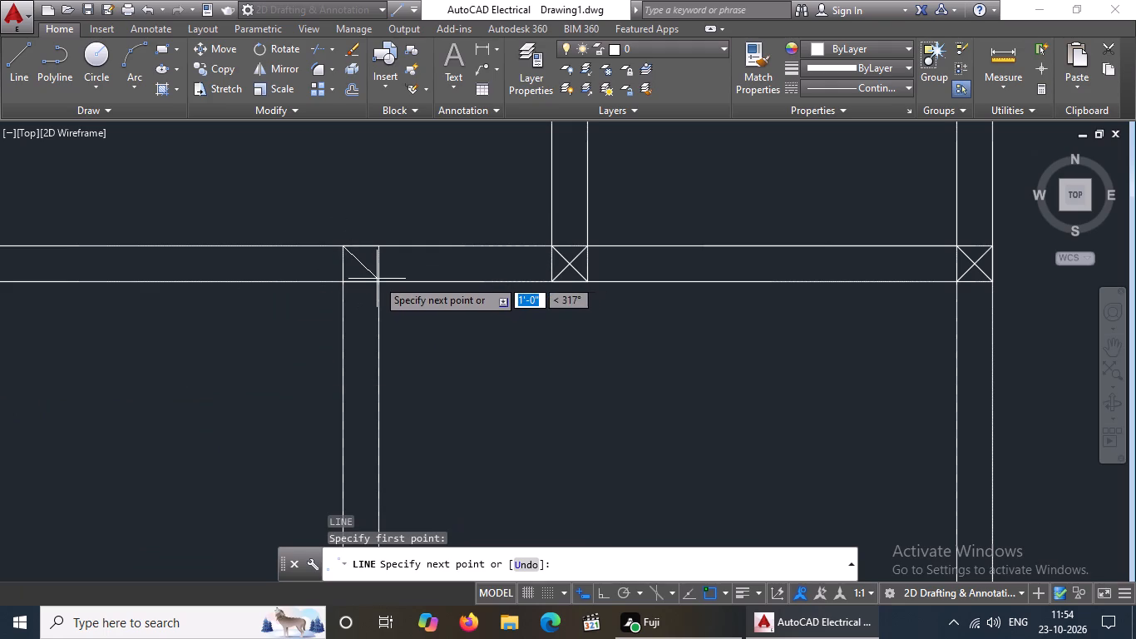
pyautogui.moveTo(378, 289); pyautogui.dragTo(363, 316)
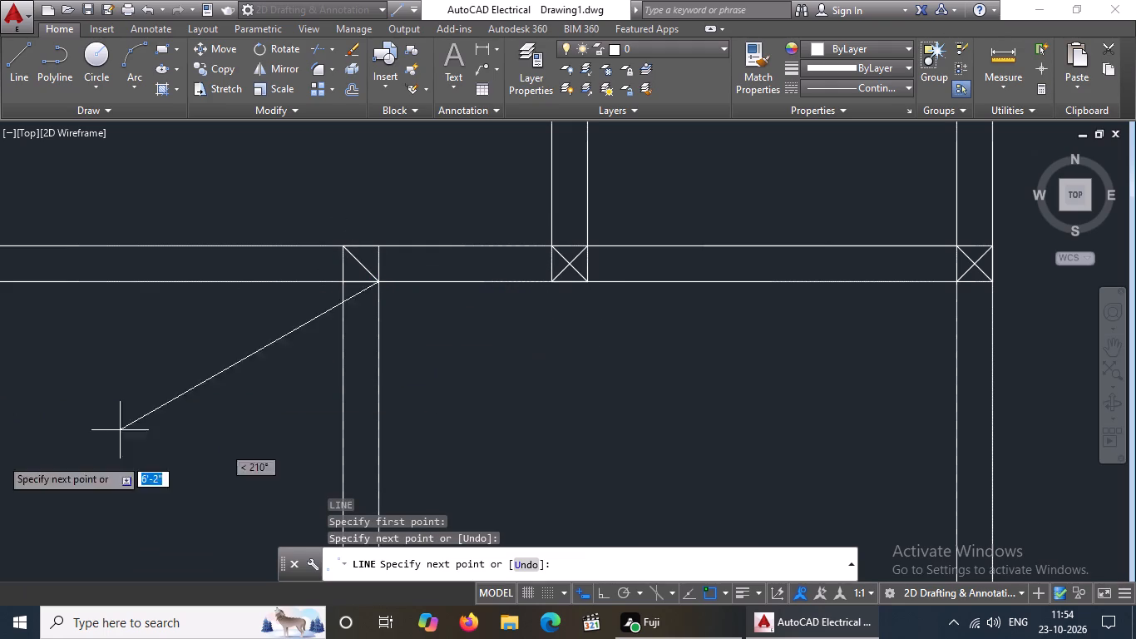
pyautogui.press('Return')
pyautogui.press('l')
pyautogui.press('Return')
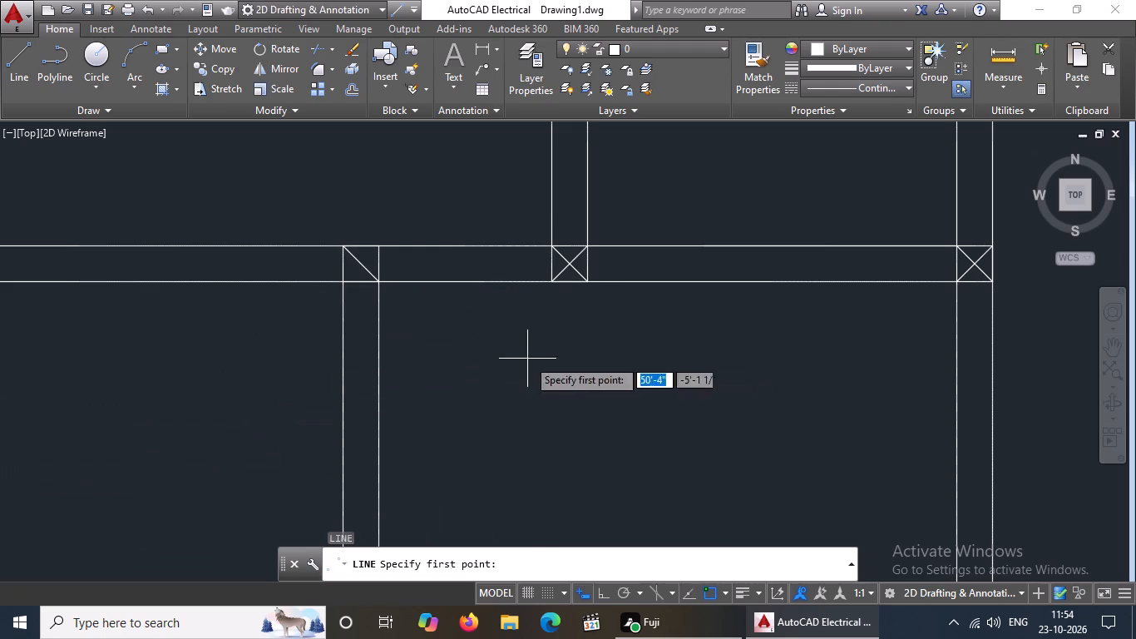
pyautogui.click(343, 279)
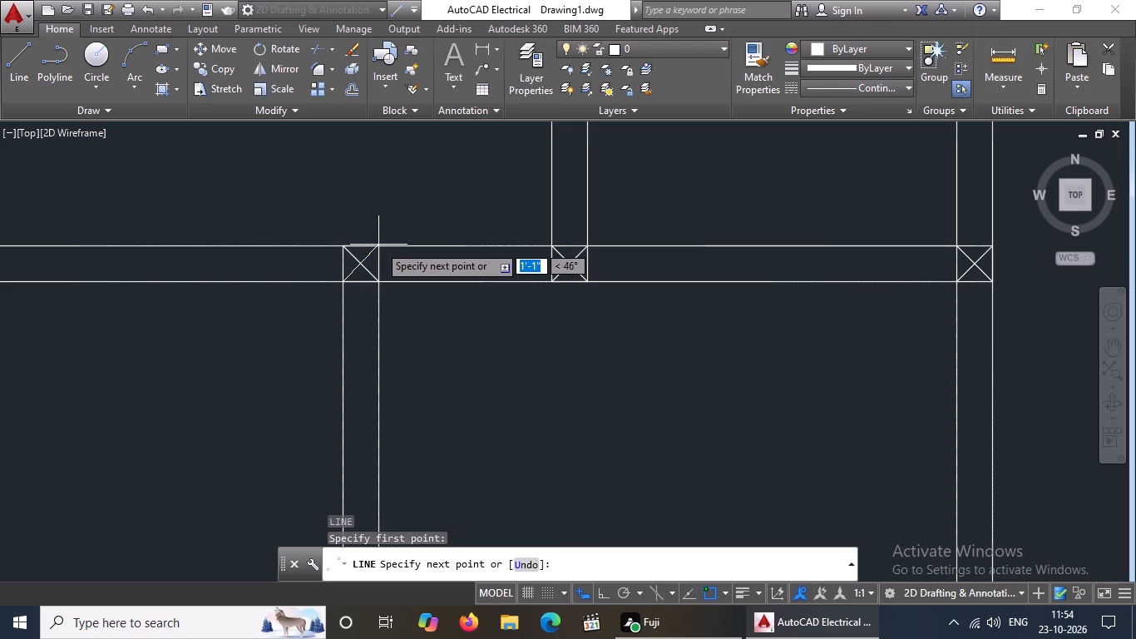
pyautogui.click(379, 250)
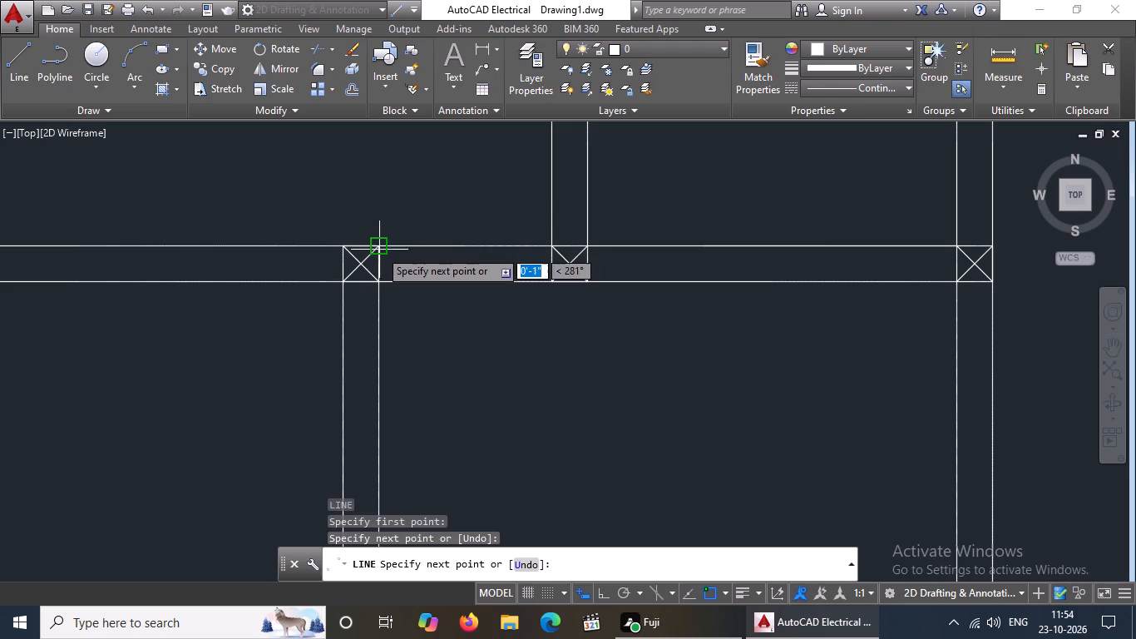
pyautogui.moveTo(322, 282); pyautogui.dragTo(489, 421, button='middle')
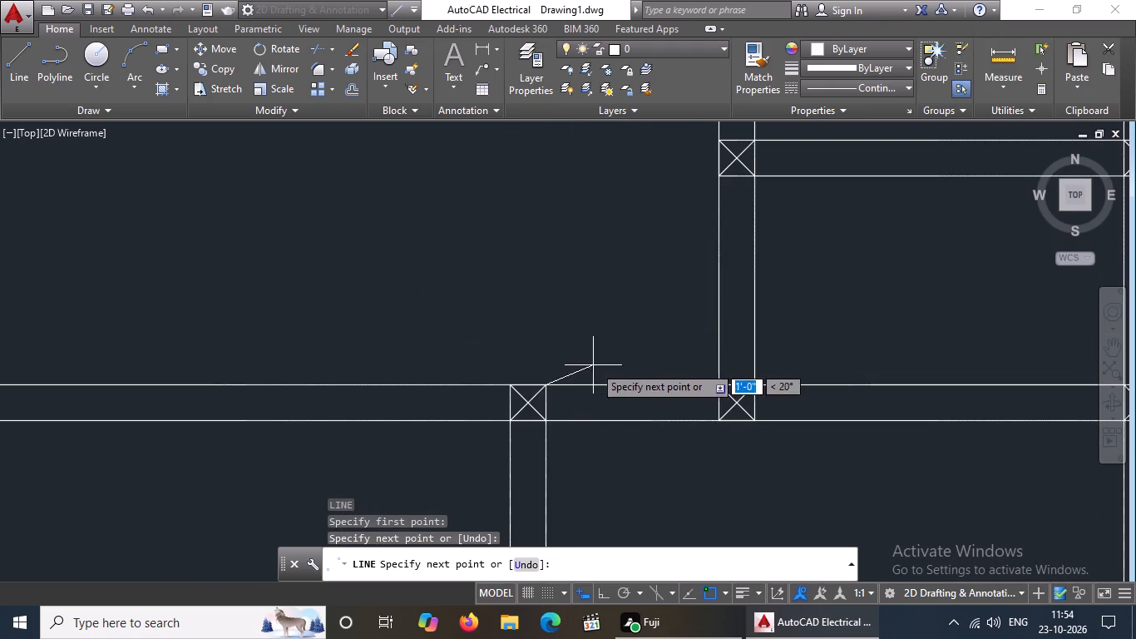
pyautogui.press('Return')
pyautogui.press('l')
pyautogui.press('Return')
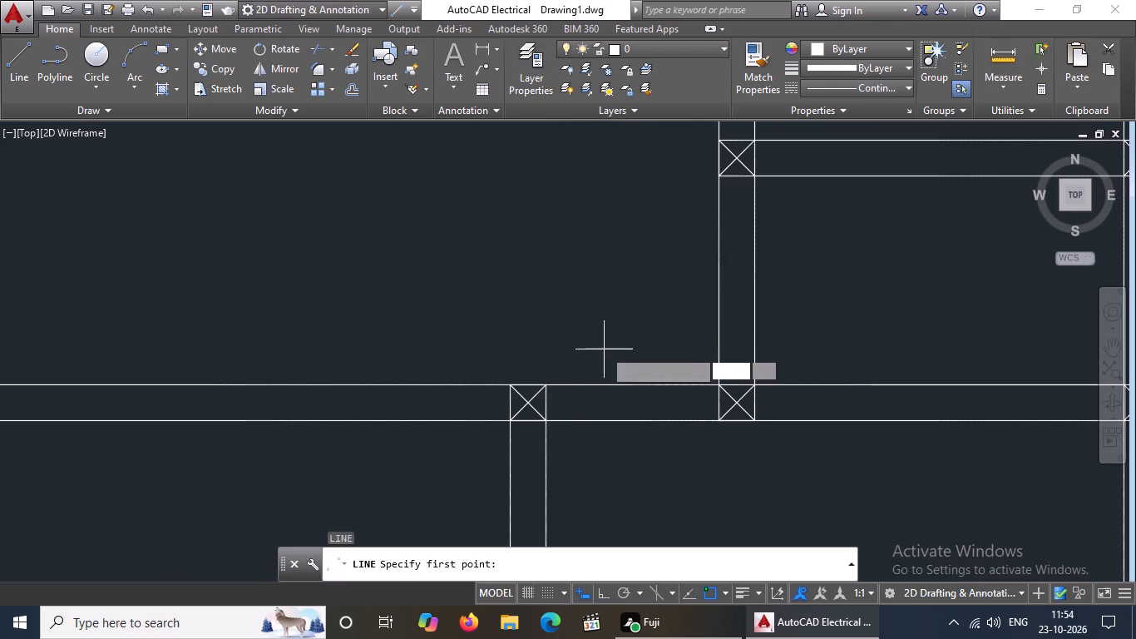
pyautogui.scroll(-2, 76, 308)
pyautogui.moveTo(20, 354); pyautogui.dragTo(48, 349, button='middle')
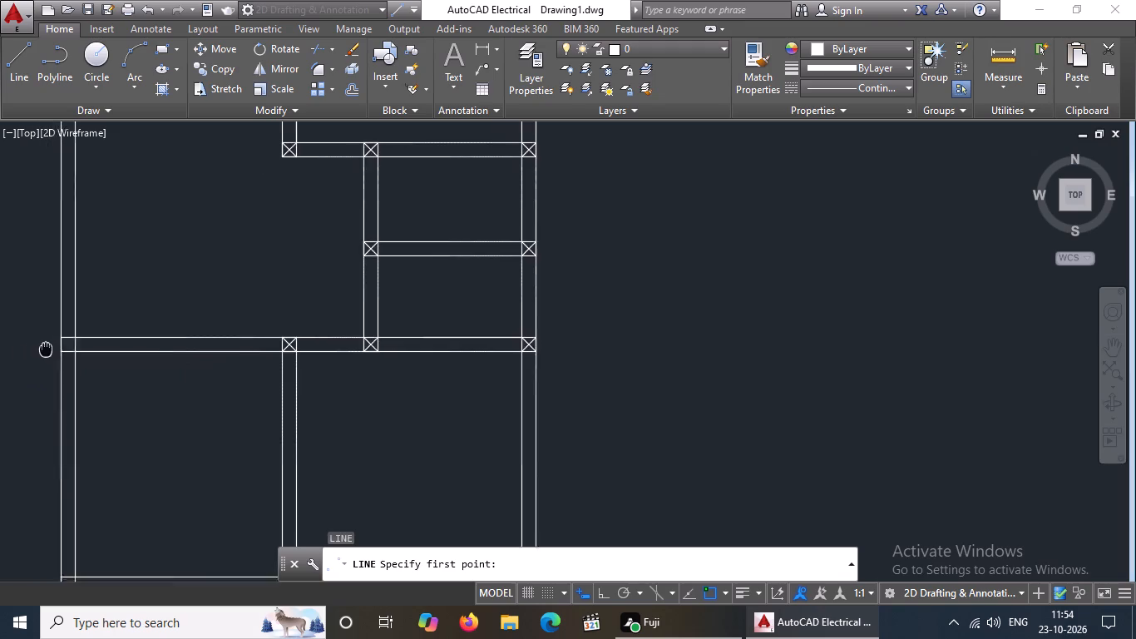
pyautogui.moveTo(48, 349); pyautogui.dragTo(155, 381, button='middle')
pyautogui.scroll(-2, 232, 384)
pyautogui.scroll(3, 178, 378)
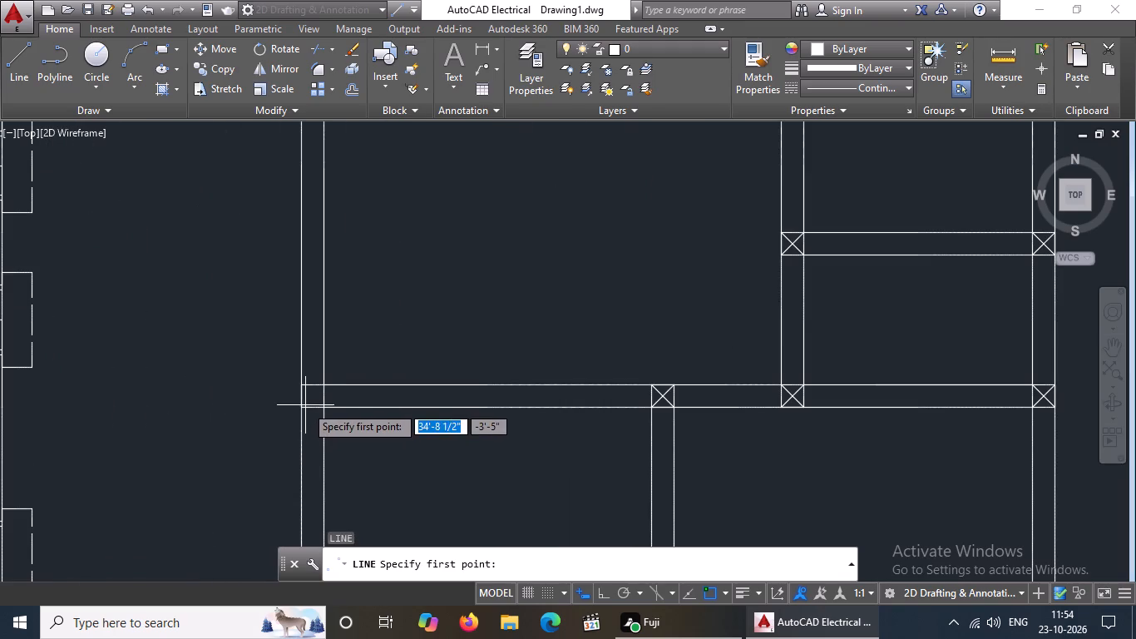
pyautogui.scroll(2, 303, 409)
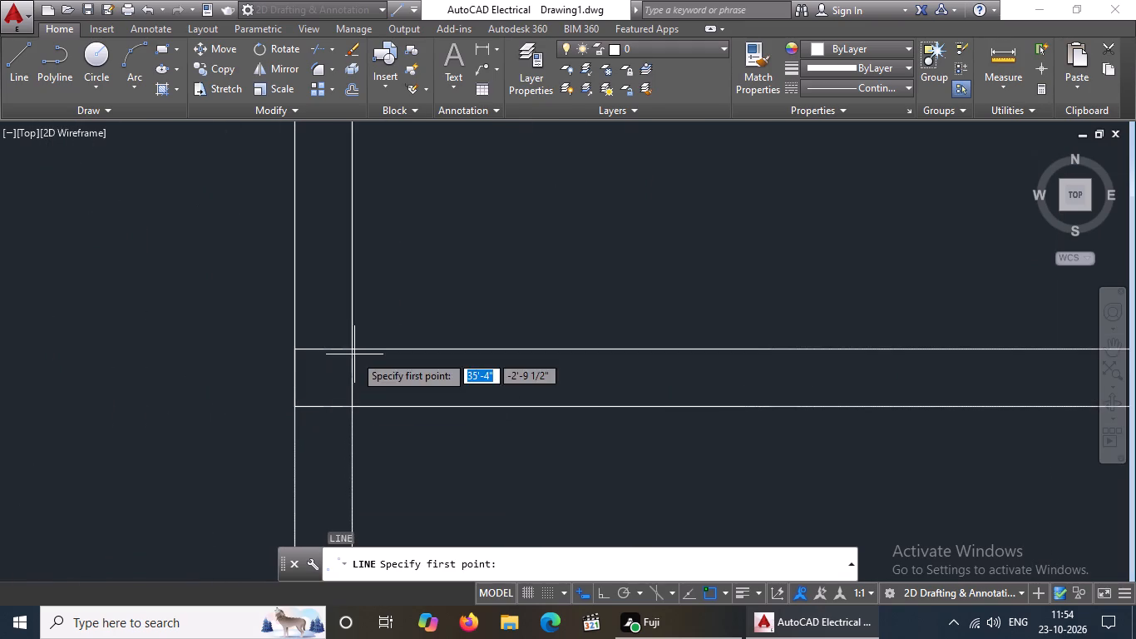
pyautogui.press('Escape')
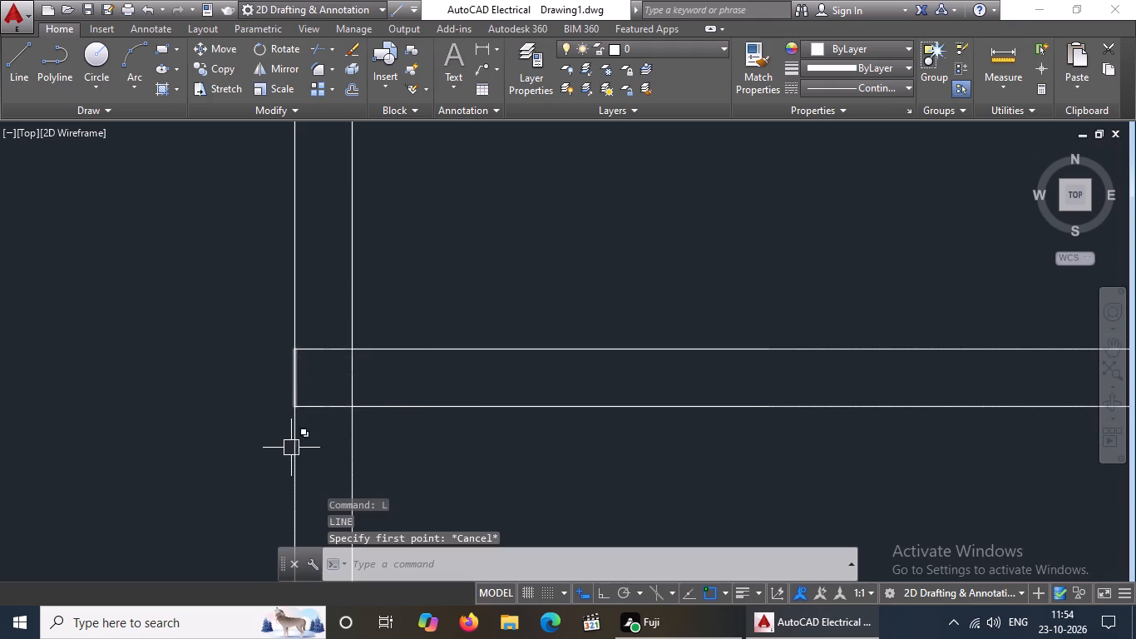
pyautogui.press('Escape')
# Stretch the north end of the south-west room's outer west wall line to the south face of that room's north wall.
pyautogui.click(294, 454)
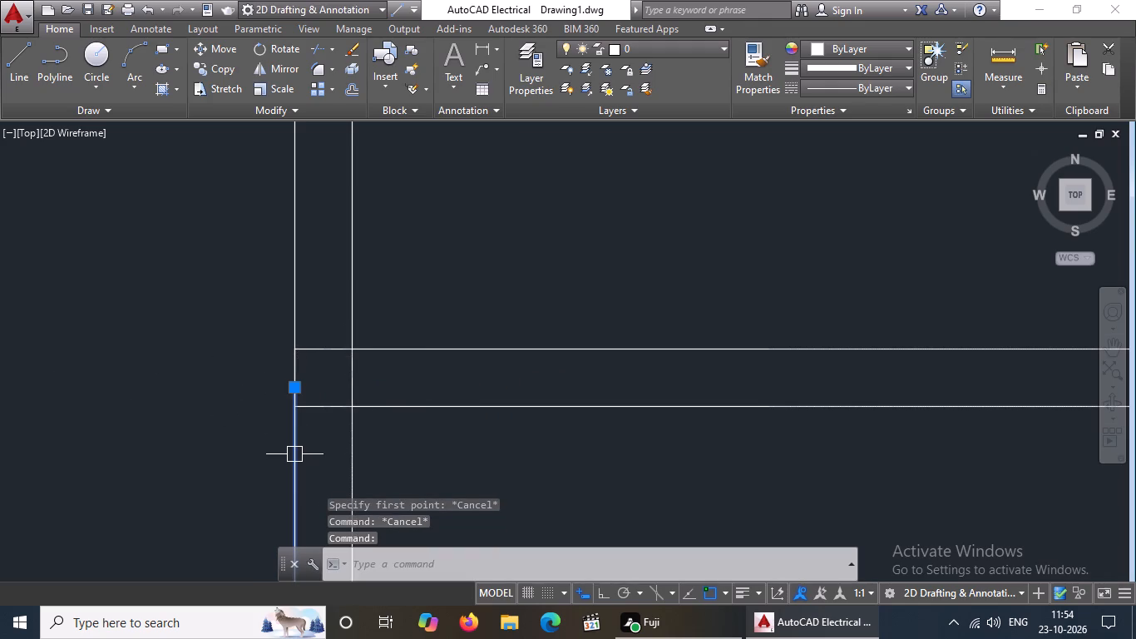
pyautogui.click(294, 389)
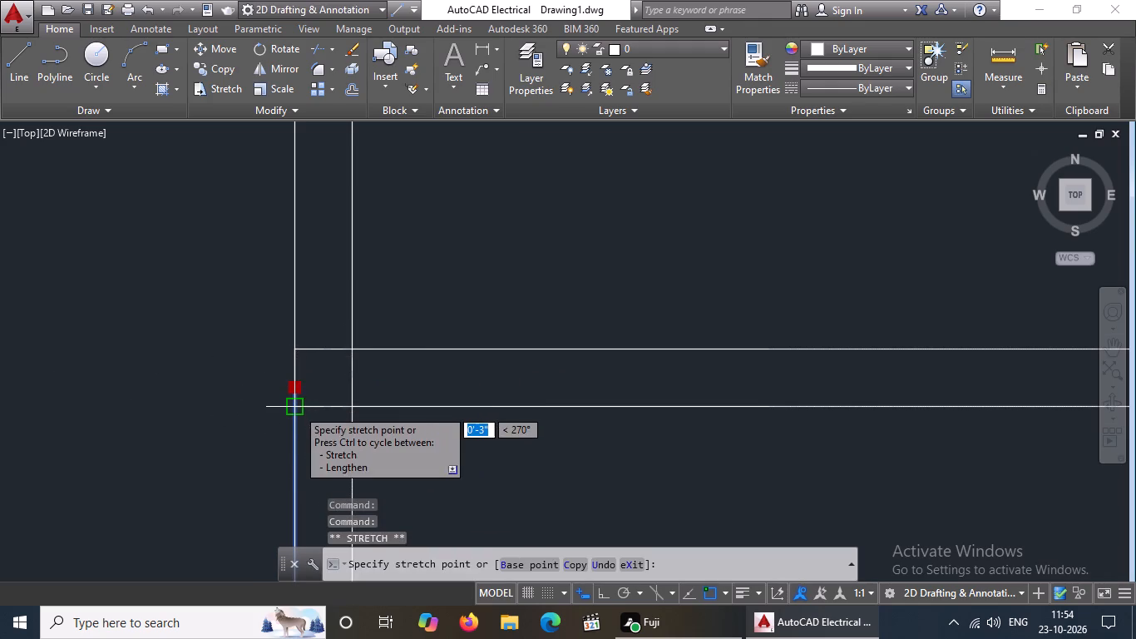
pyautogui.click(297, 409)
pyautogui.scroll(-2, 320, 463)
pyautogui.moveTo(358, 450); pyautogui.dragTo(387, 329, button='middle')
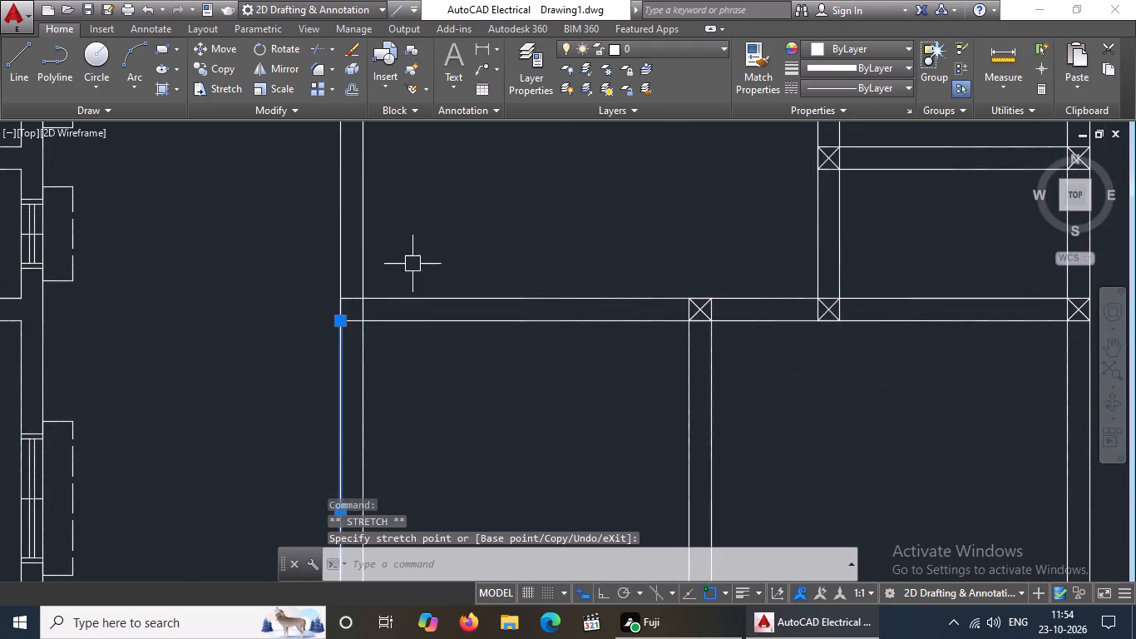
pyautogui.scroll(-2, 417, 294)
pyautogui.press('Escape')
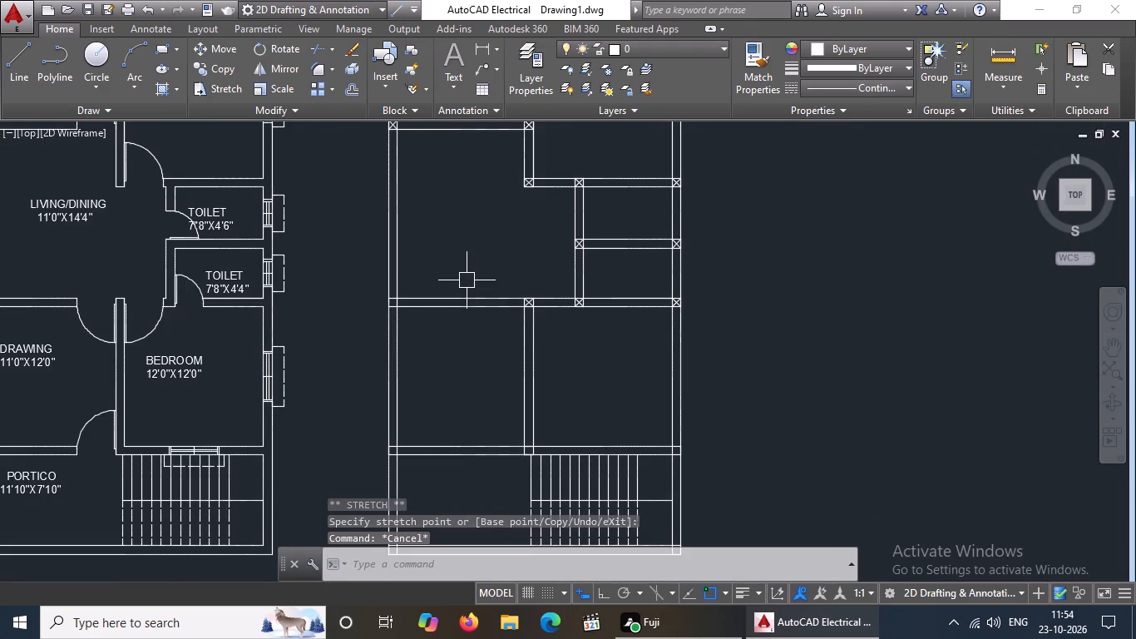
# Draw two crossing diagonal lines in the square where the south-west room's north wall meets the west wall.
pyautogui.moveTo(467, 280); pyautogui.dragTo(393, 379, button='middle')
pyautogui.scroll(2, 338, 410)
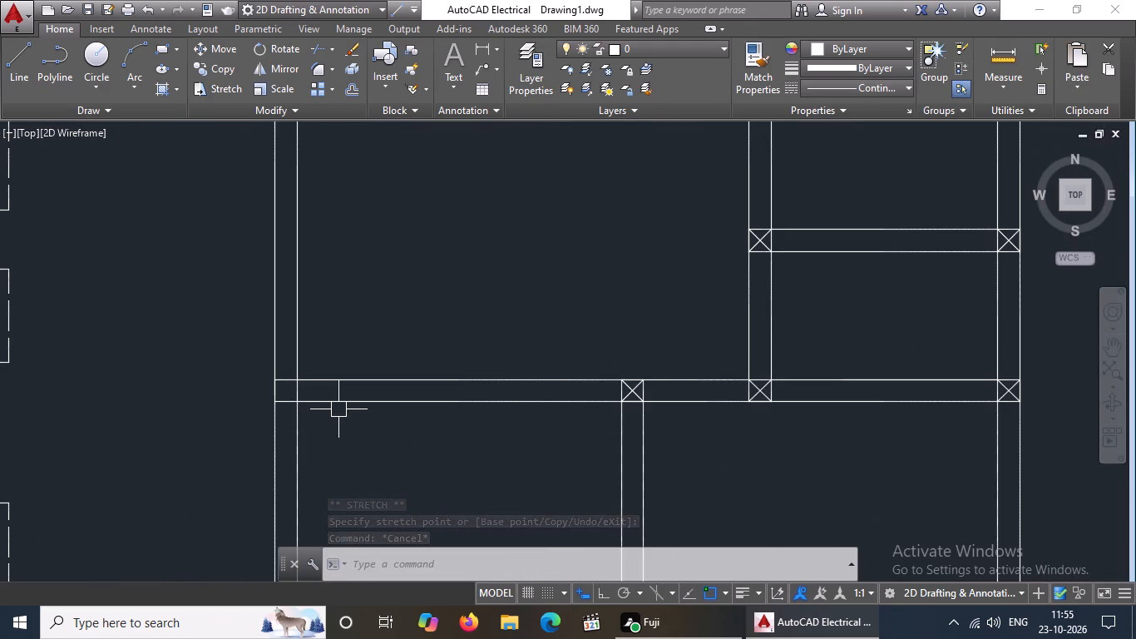
pyautogui.write('L\\')
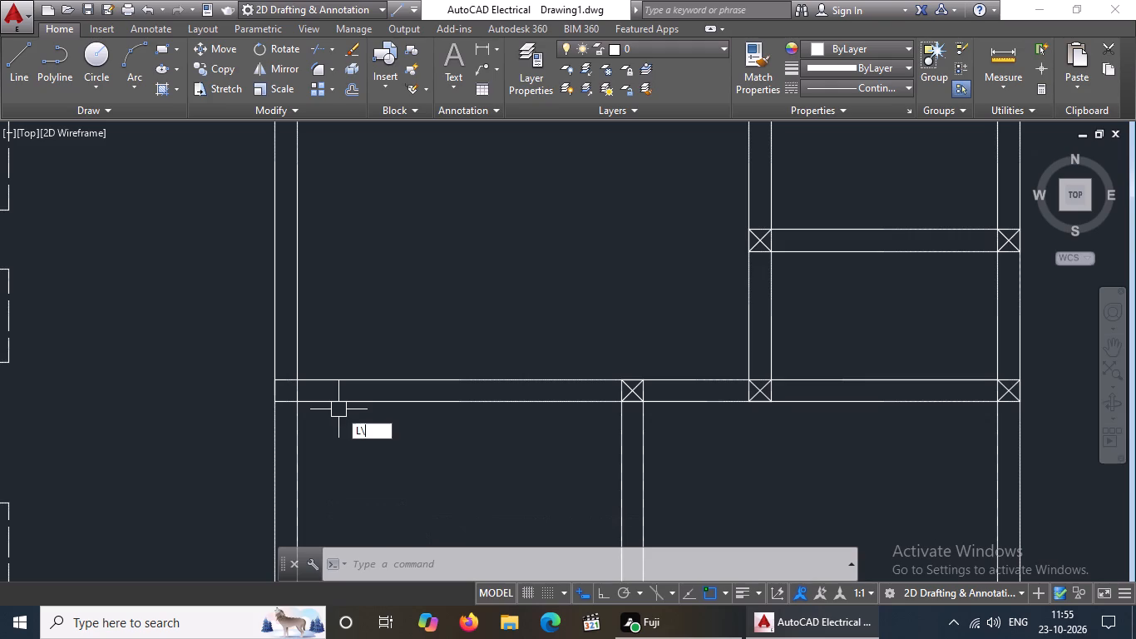
pyautogui.press('Escape')
pyautogui.press('l')
pyautogui.press('Return')
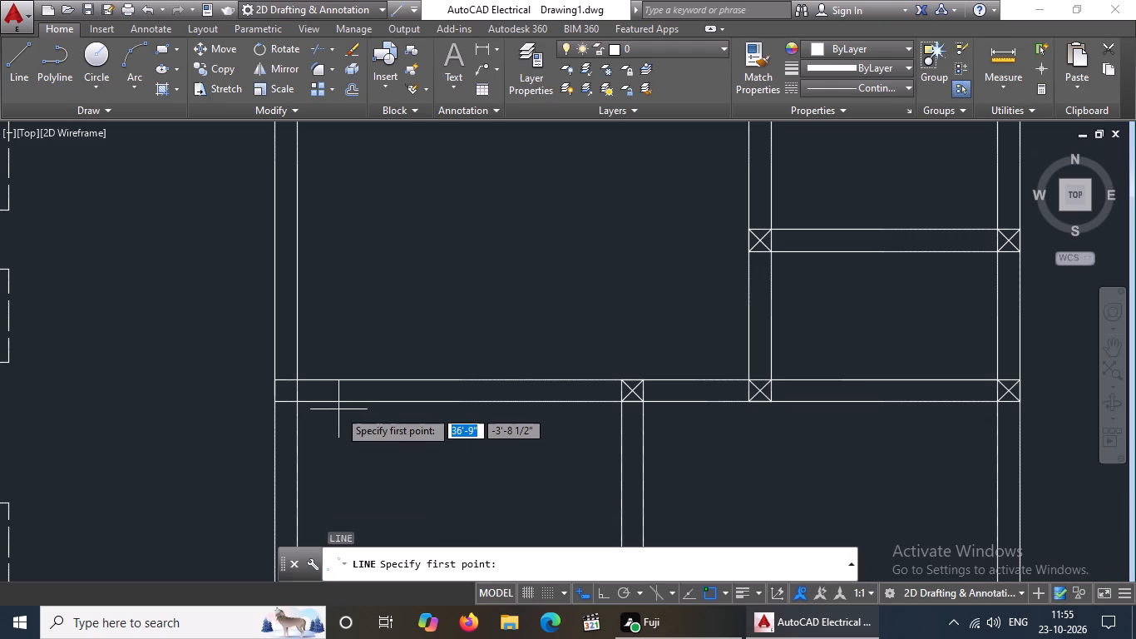
pyautogui.click(274, 403)
pyautogui.click(295, 379)
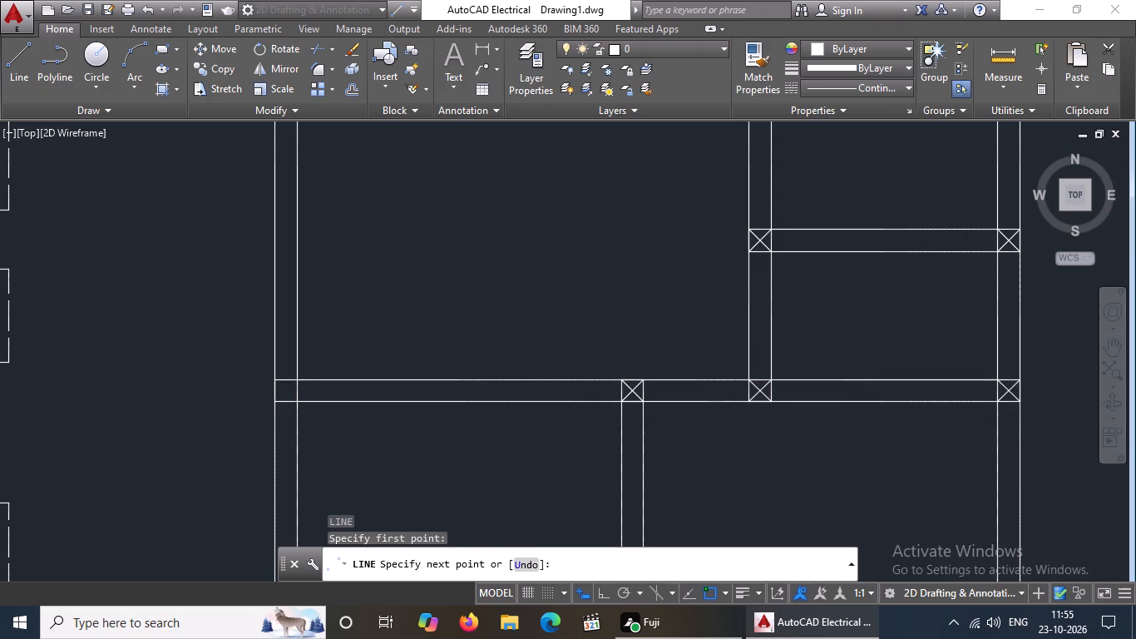
pyautogui.press('Return')
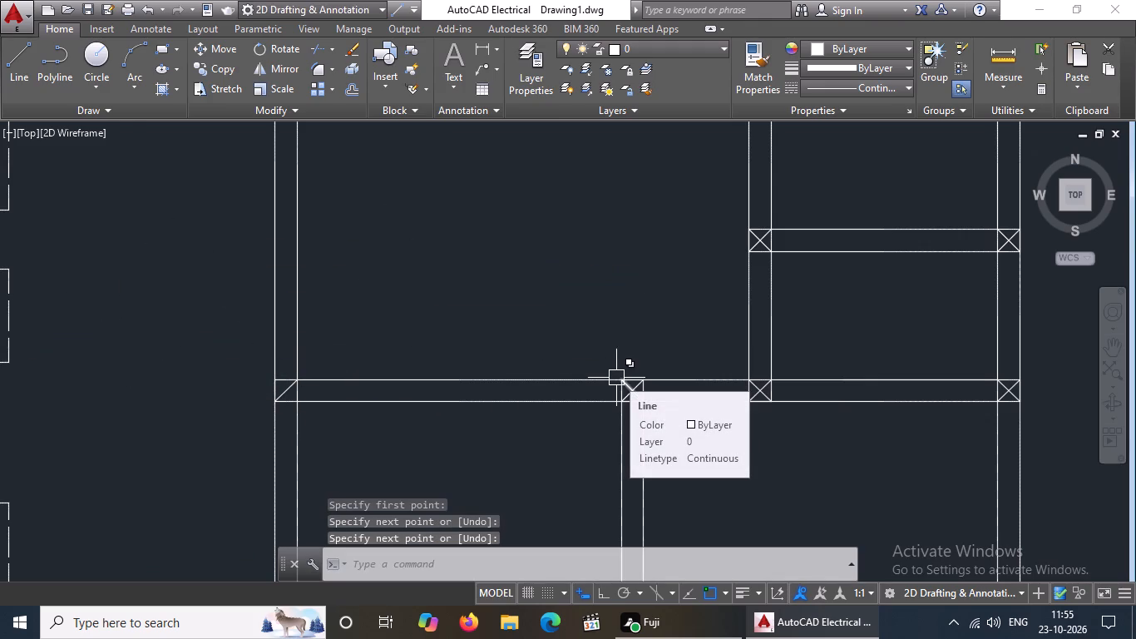
pyautogui.press('l')
pyautogui.press('Return')
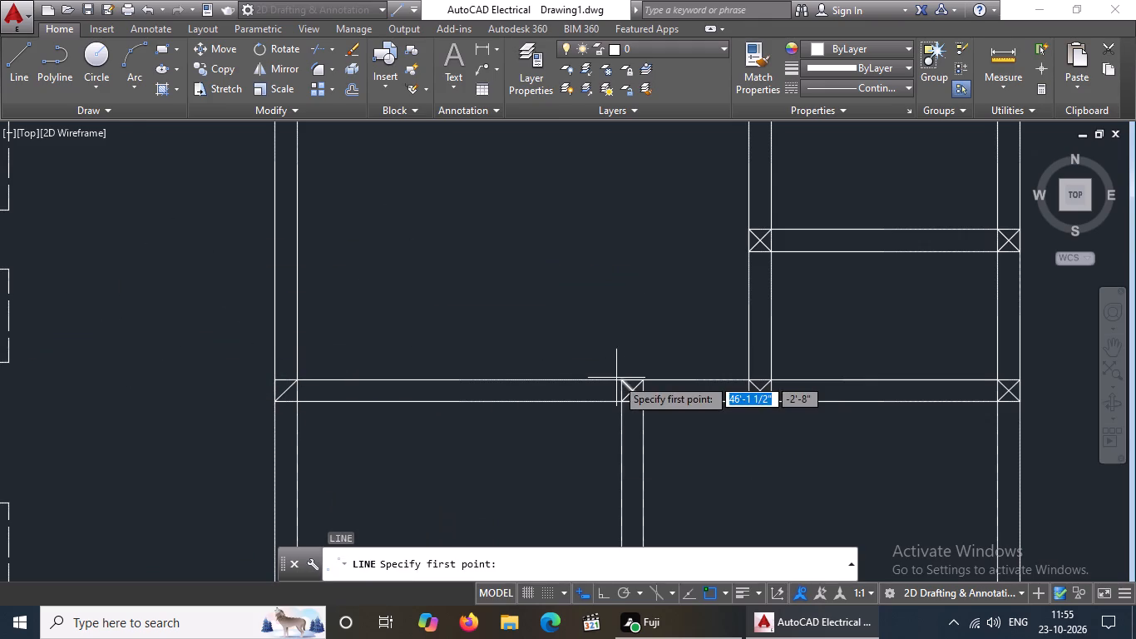
pyautogui.click(274, 382)
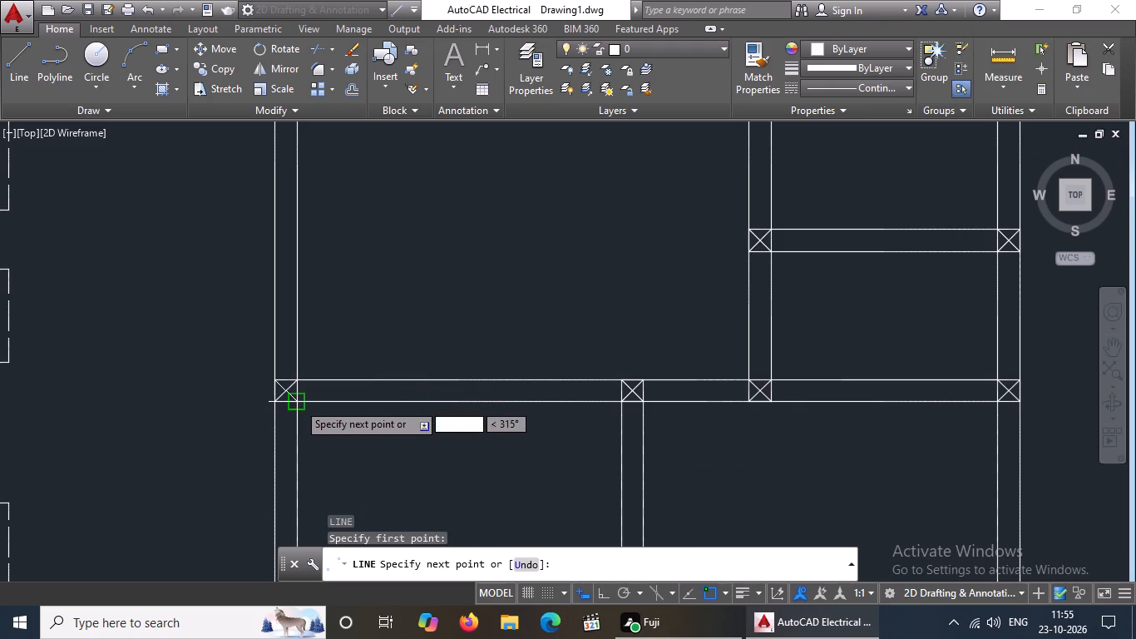
pyautogui.click(298, 403)
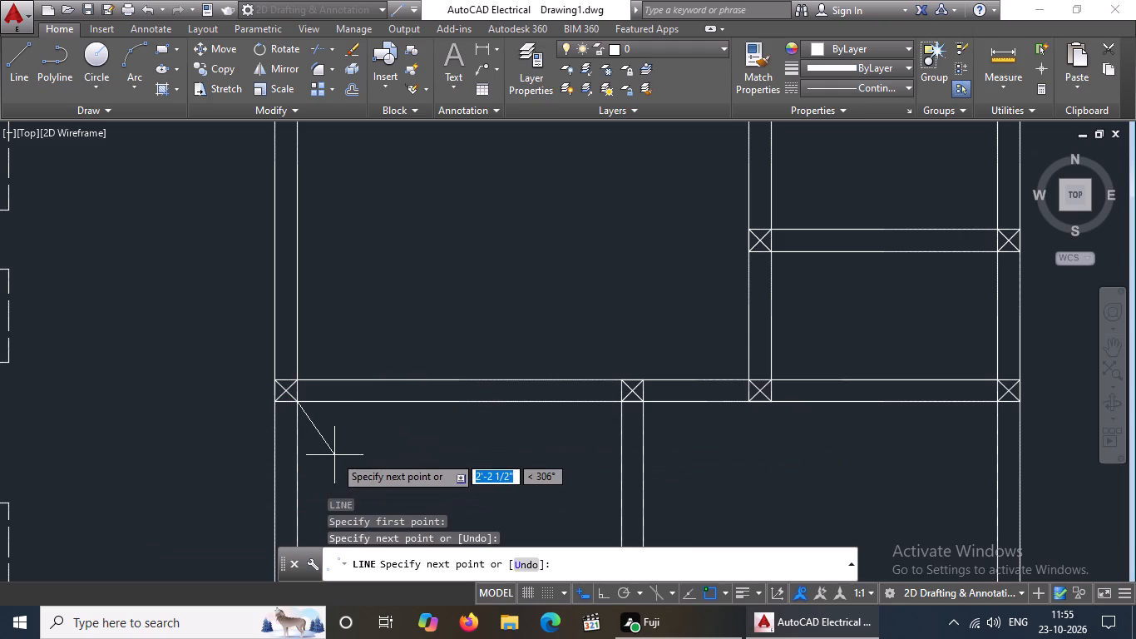
pyautogui.press('Return')
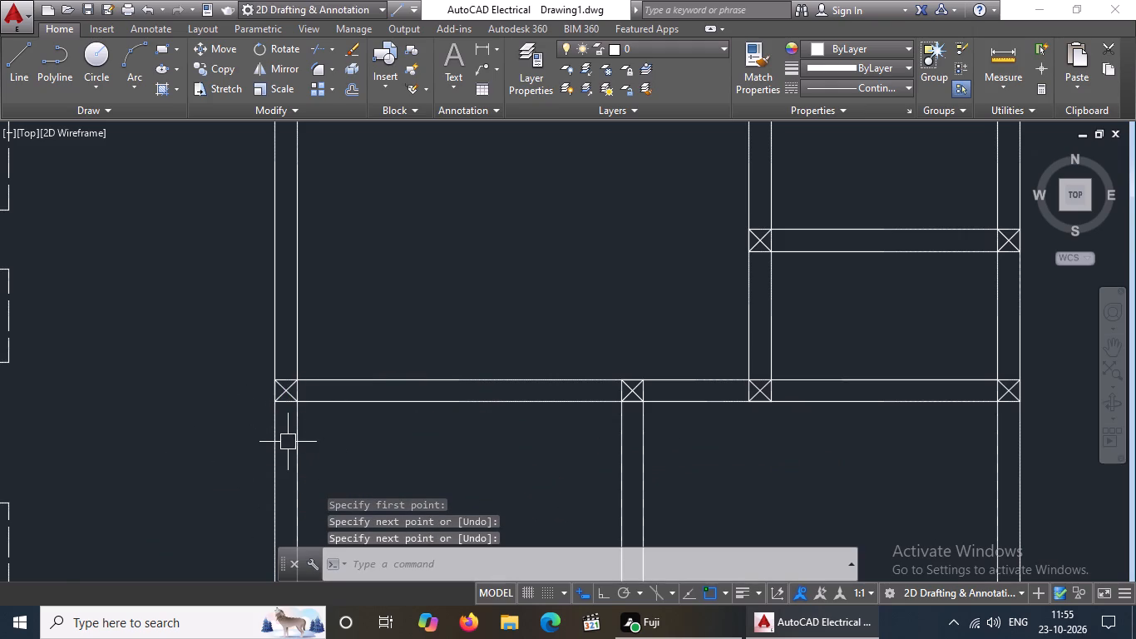
# Draw two crossing diagonal lines in the square where the south-west room's south wall meets the west wall.
pyautogui.scroll(-2, 293, 439)
pyautogui.moveTo(347, 462); pyautogui.dragTo(350, 378, button='middle')
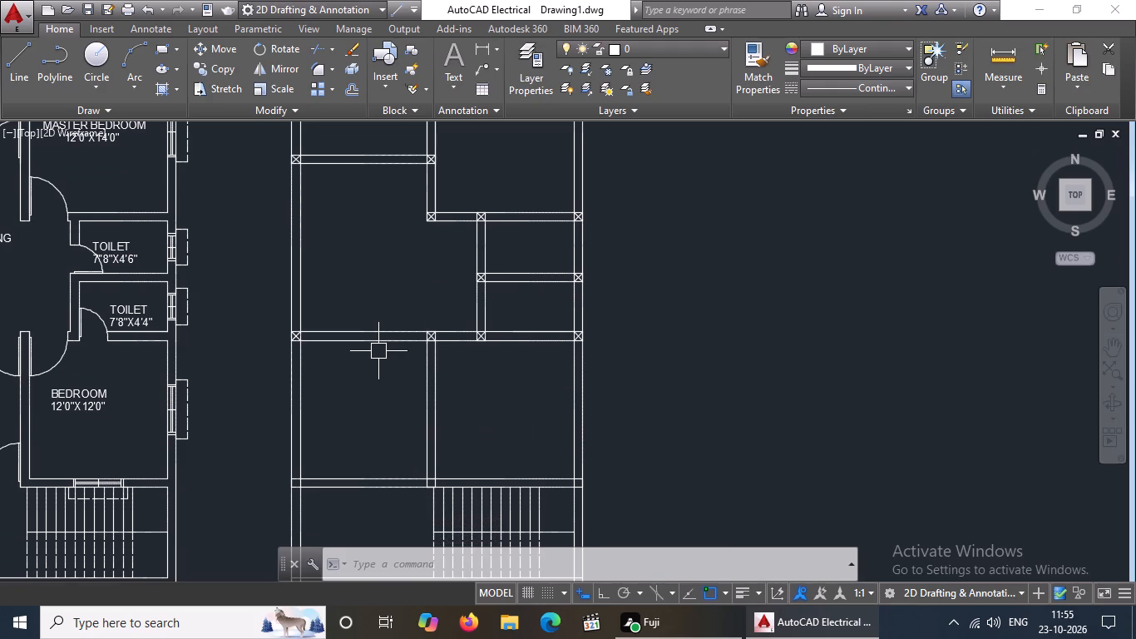
pyautogui.moveTo(393, 374); pyautogui.dragTo(406, 334, button='middle')
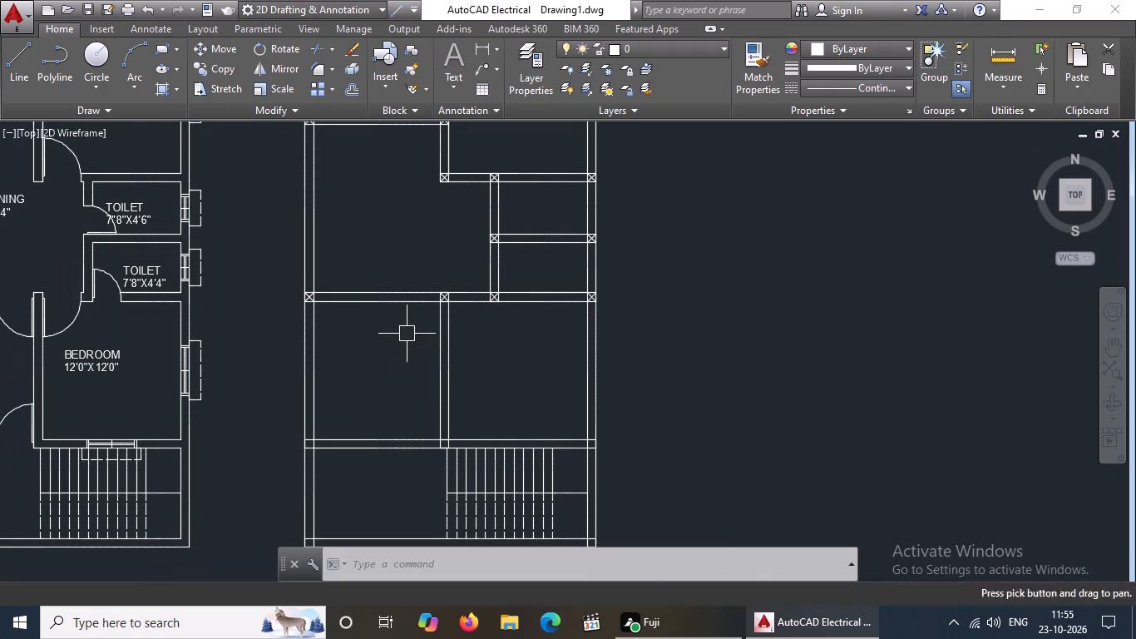
pyautogui.moveTo(319, 483); pyautogui.dragTo(344, 429, button='middle')
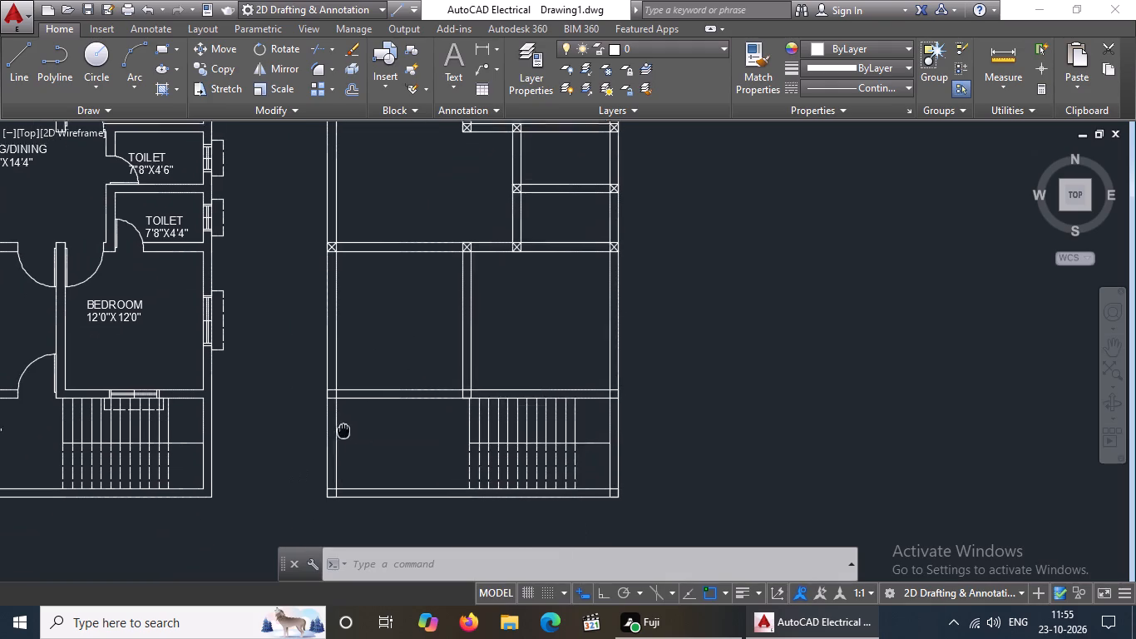
pyautogui.moveTo(344, 429); pyautogui.dragTo(345, 428, button='middle')
pyautogui.press('Escape')
pyautogui.press('l')
pyautogui.press('Return')
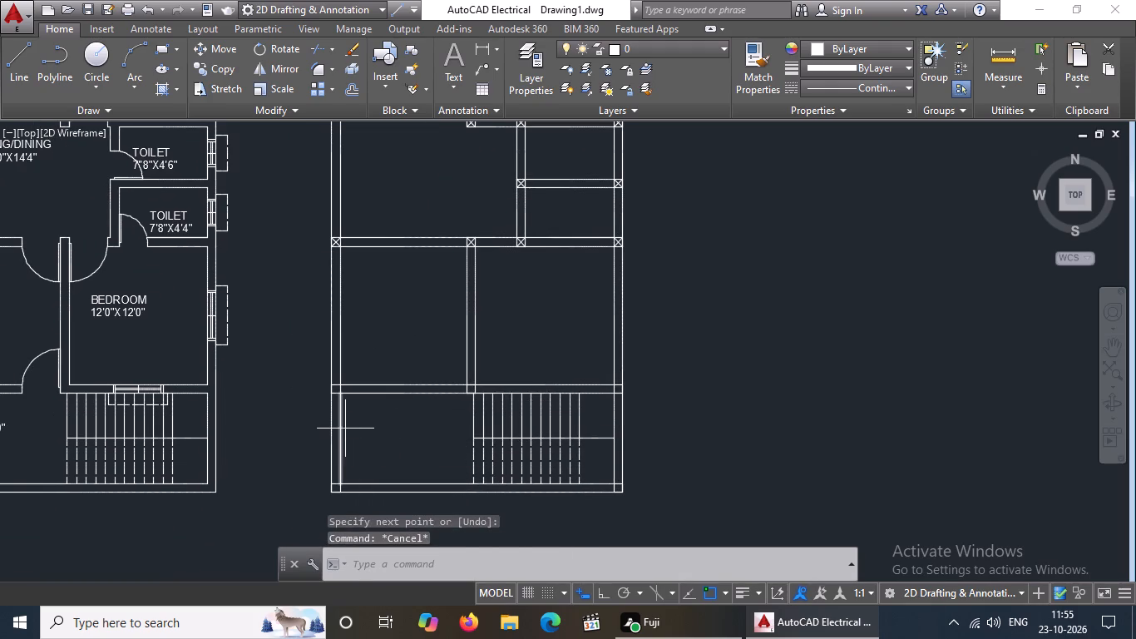
pyautogui.scroll(2, 344, 385)
pyautogui.click(306, 407)
pyautogui.click(328, 388)
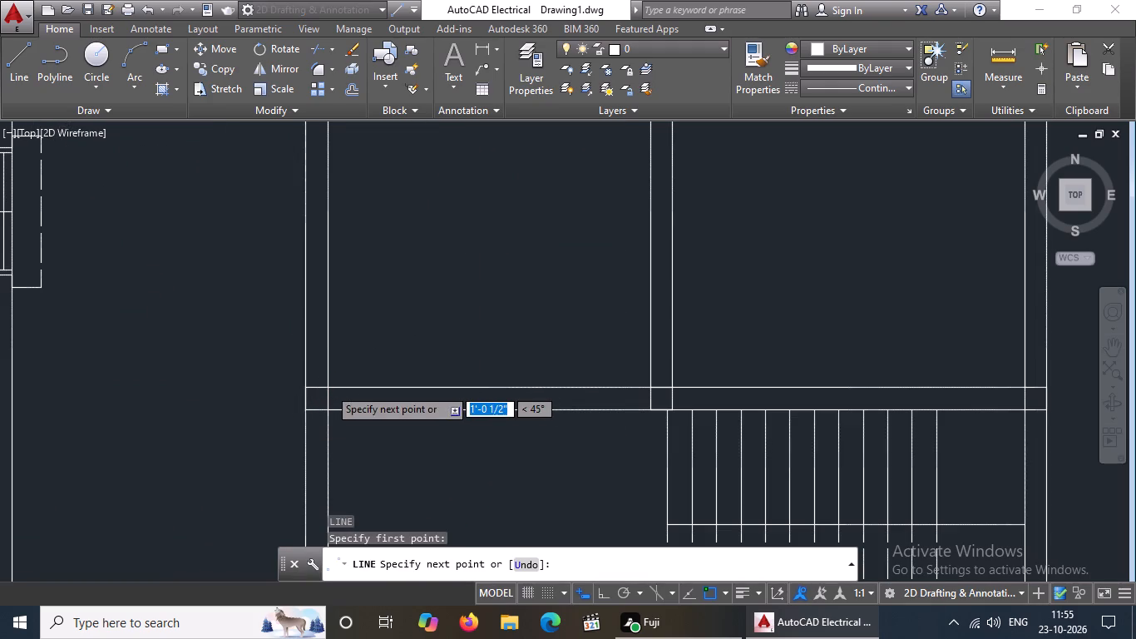
pyautogui.press('Return')
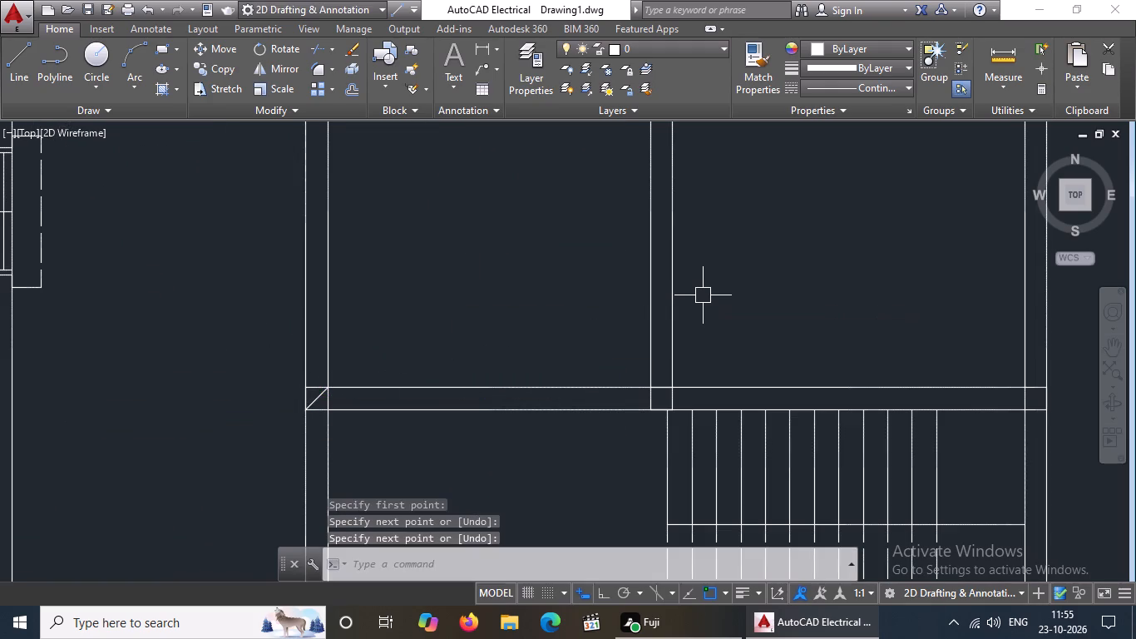
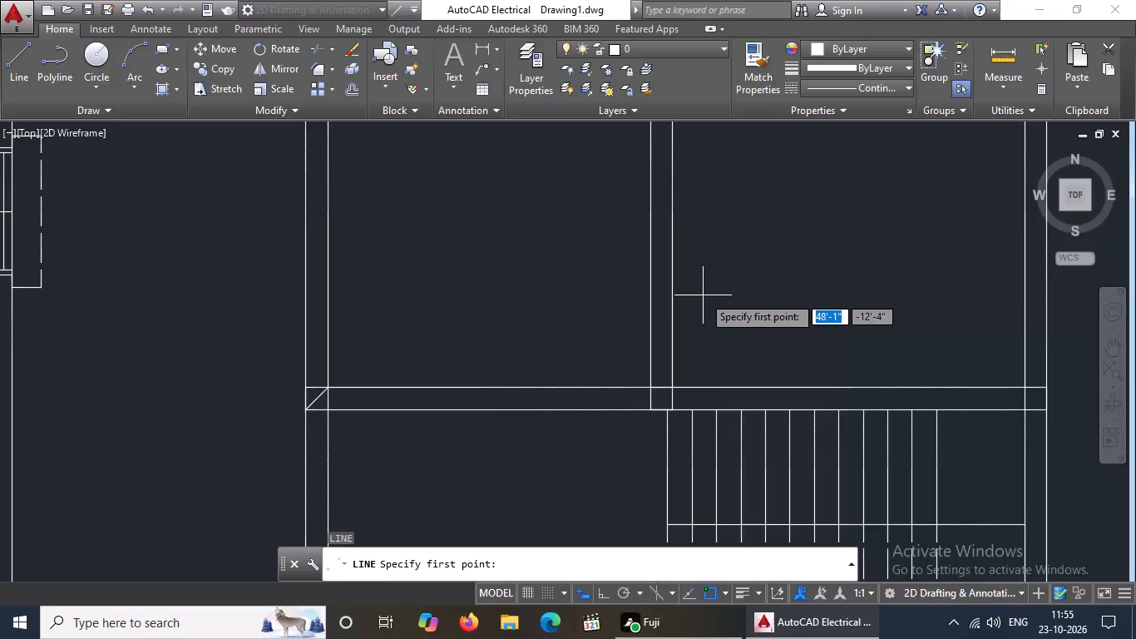
# Draw the second, crossing diagonal in the square where the south-west room's south wall meets the west wall.
pyautogui.click(306, 390)
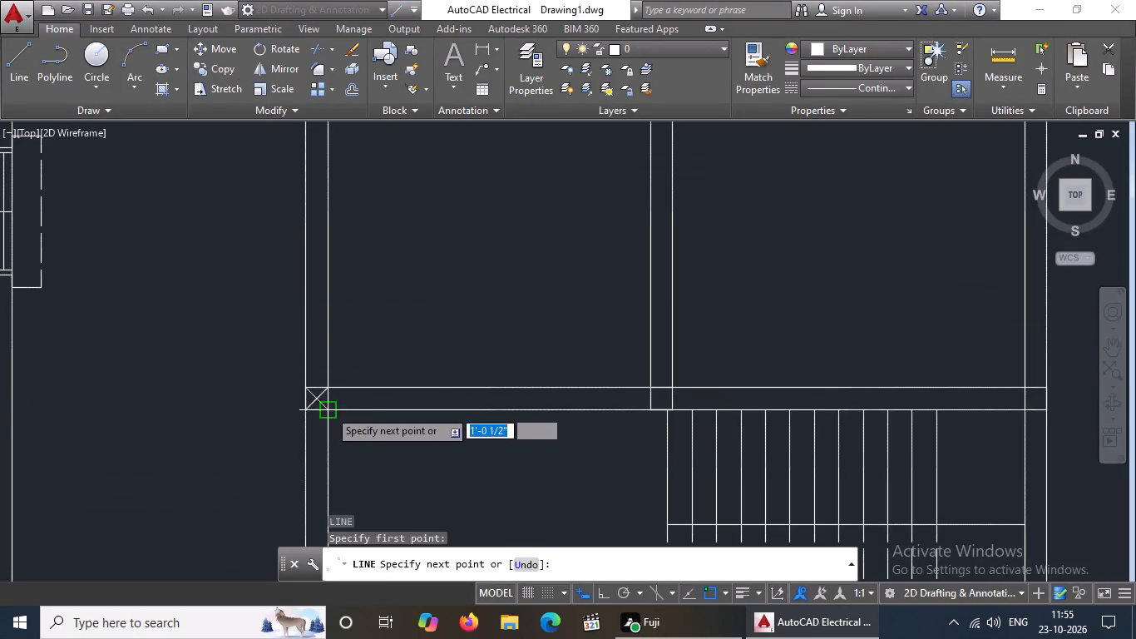
pyautogui.moveTo(328, 409); pyautogui.dragTo(294, 419)
pyautogui.press('Return')
# Draw two crossing diagonal lines in the square where the wall between the two southern rooms meets their south wall.
pyautogui.press('l')
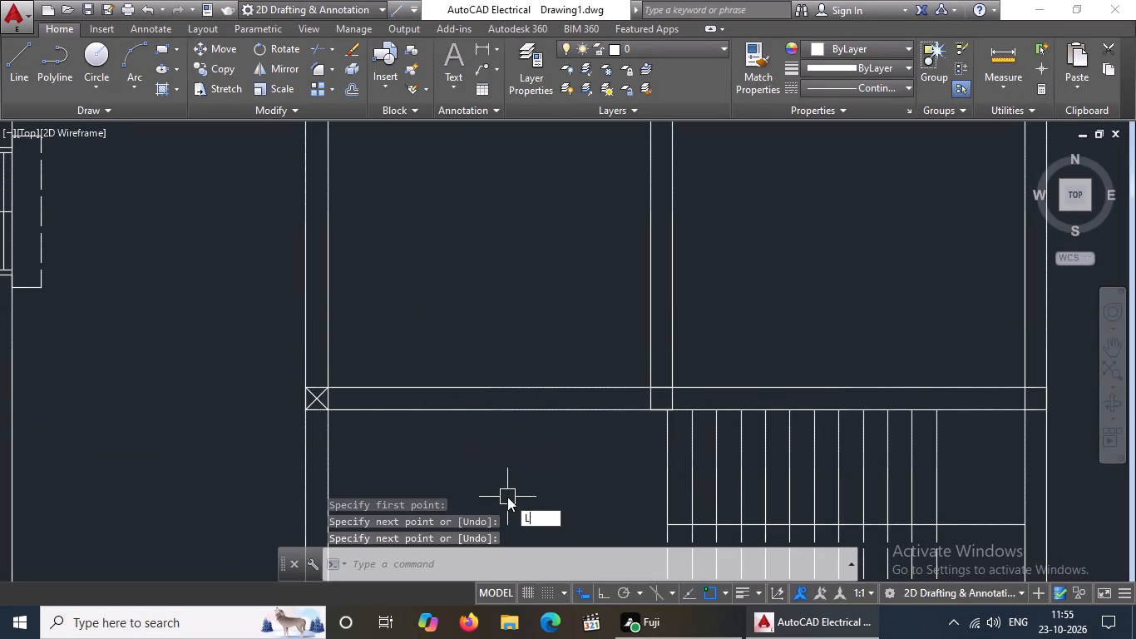
pyautogui.press('Return')
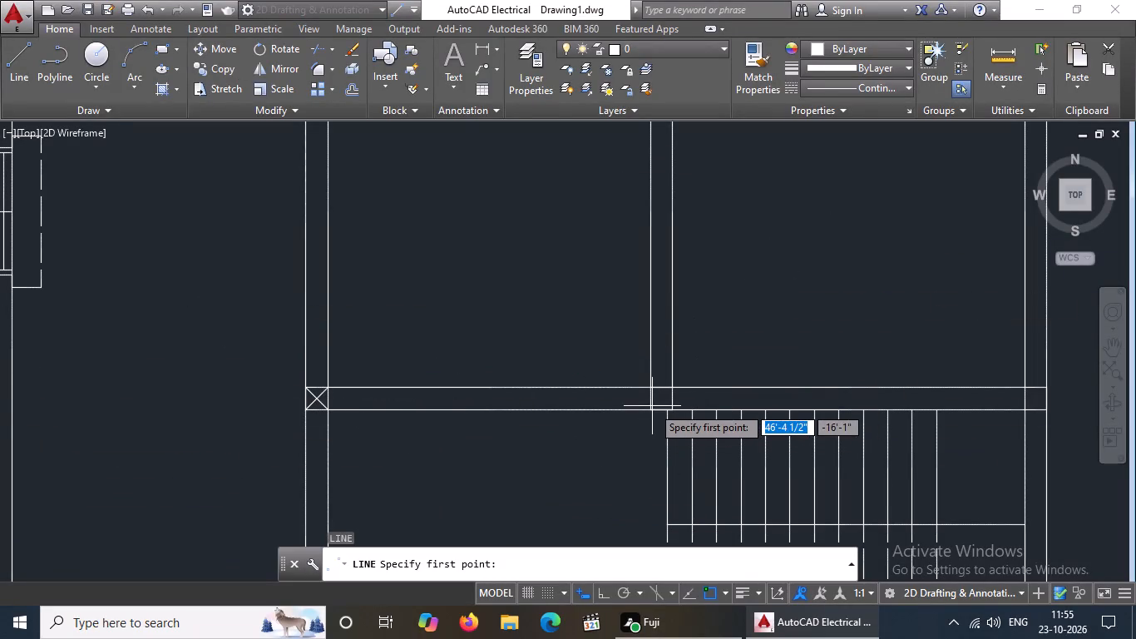
pyautogui.click(649, 409)
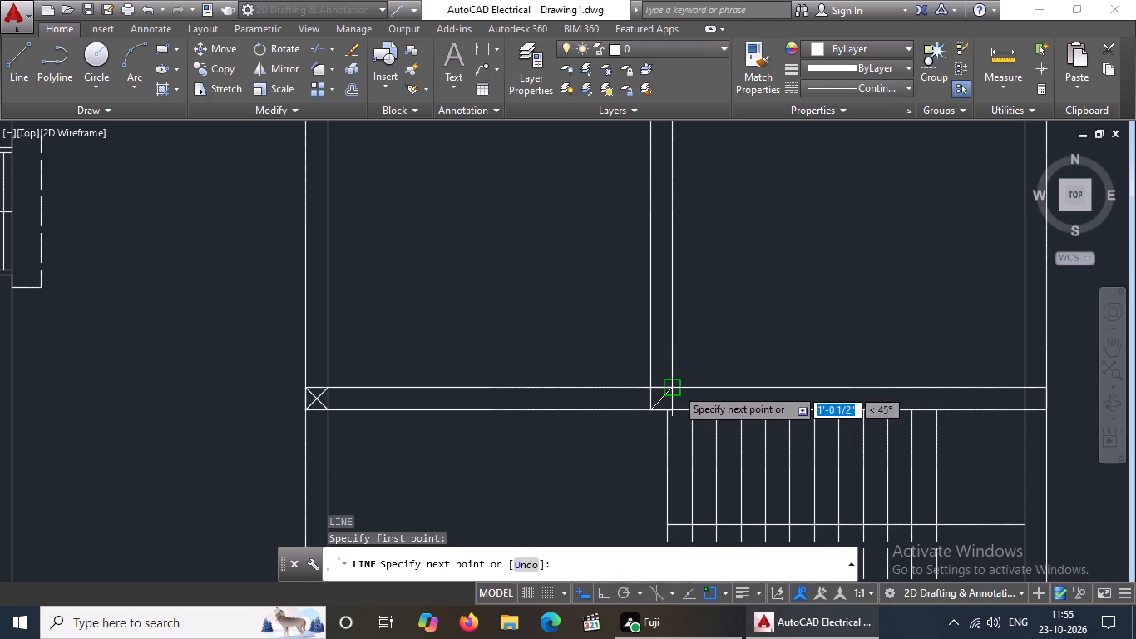
pyautogui.click(676, 388)
pyautogui.press('Return')
pyautogui.press('l')
pyautogui.press('Return')
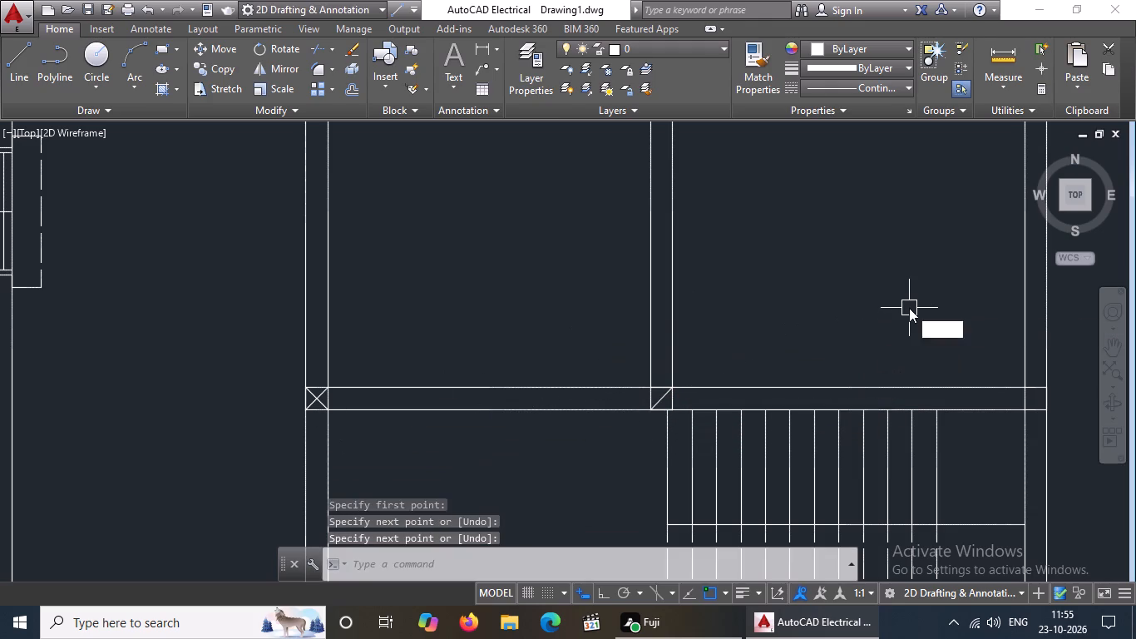
pyautogui.click(650, 389)
pyautogui.click(671, 409)
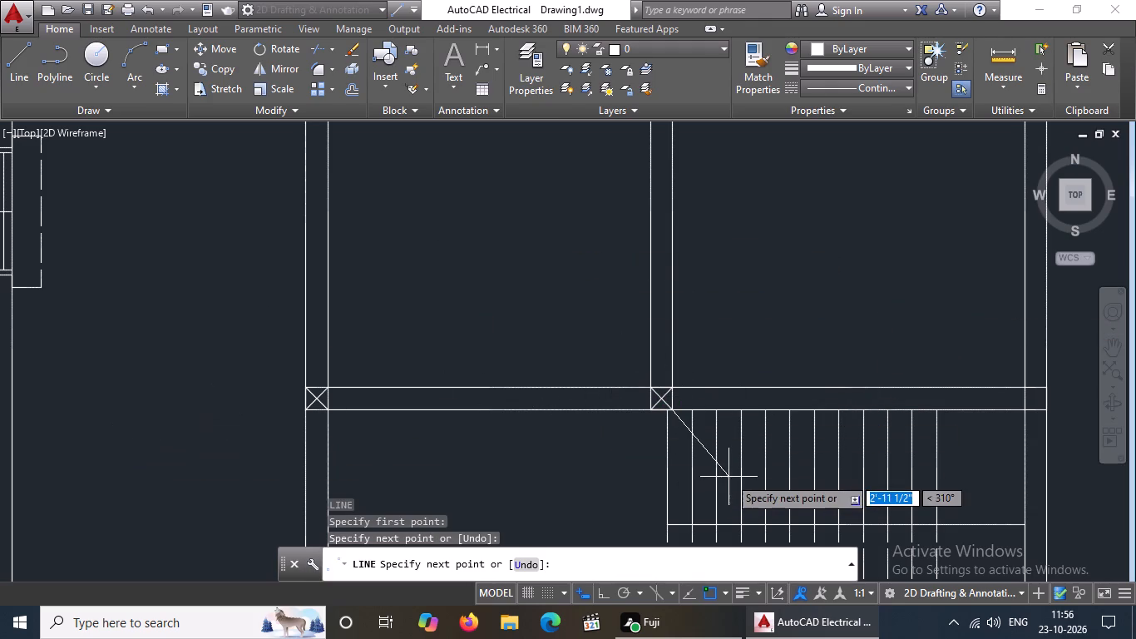
pyautogui.press('Return')
# Draw two crossing diagonal lines in the square where the south-east room's south wall meets the east wall.
pyautogui.scroll(-2, 724, 468)
pyautogui.scroll(2, 835, 433)
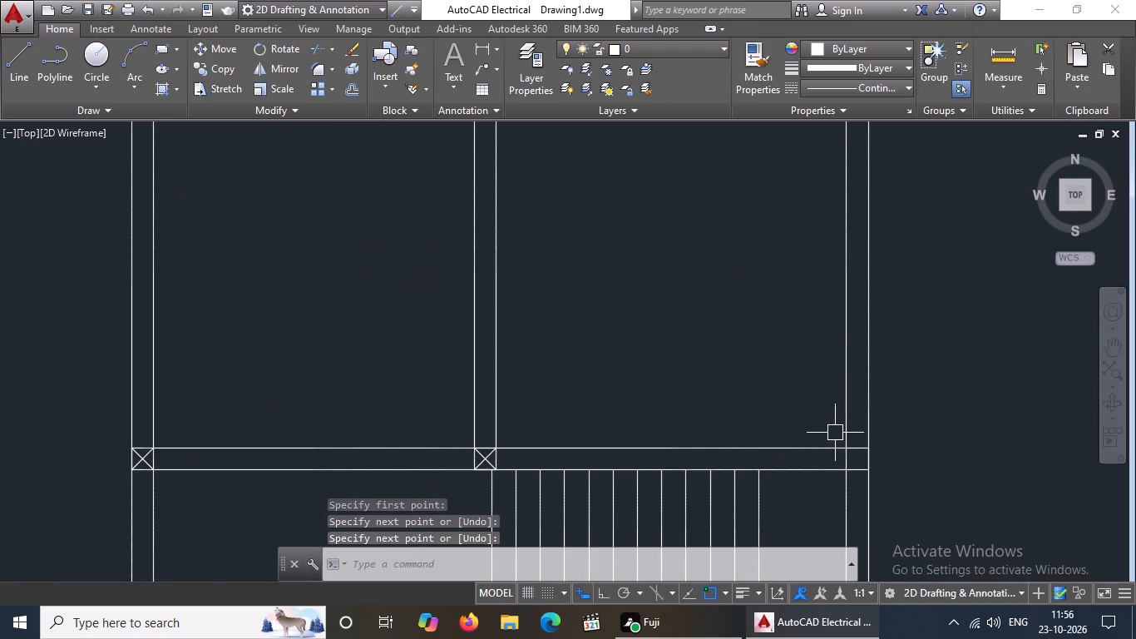
pyautogui.press('l')
pyautogui.press('Return')
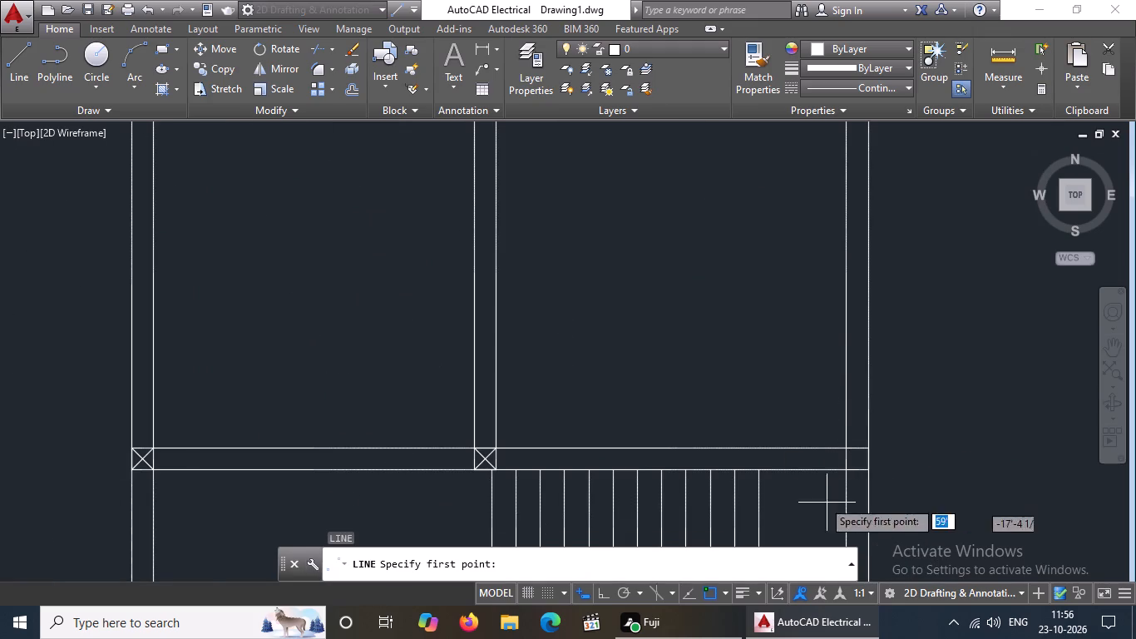
pyautogui.moveTo(847, 473); pyautogui.dragTo(857, 469)
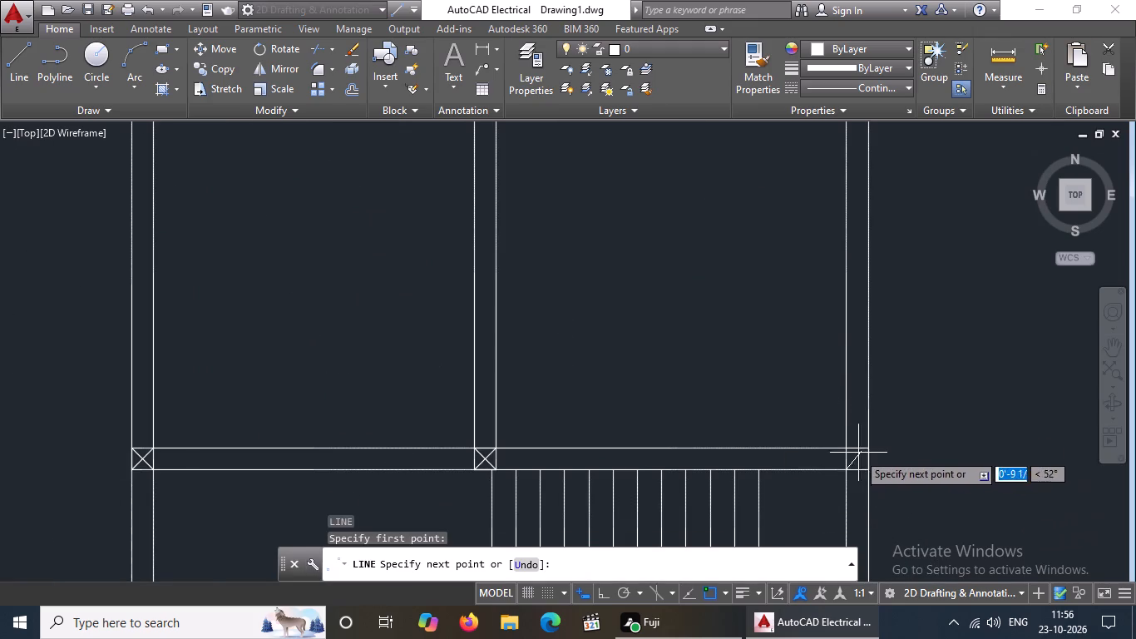
pyautogui.moveTo(866, 448); pyautogui.dragTo(931, 402)
pyautogui.press('Return')
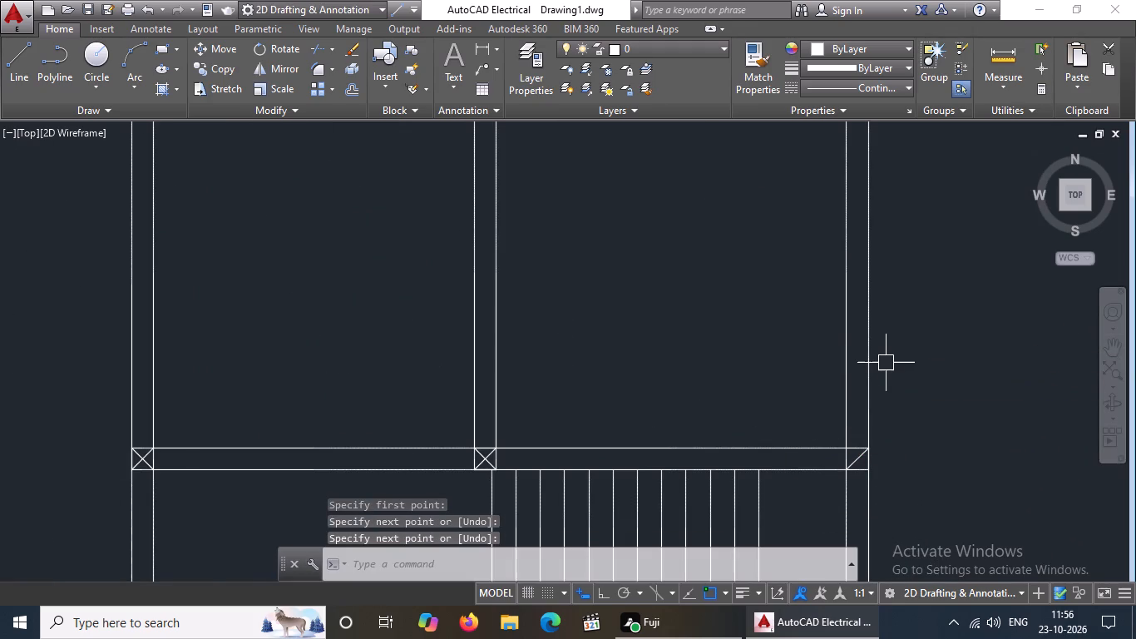
pyautogui.press('l')
pyautogui.press('Return')
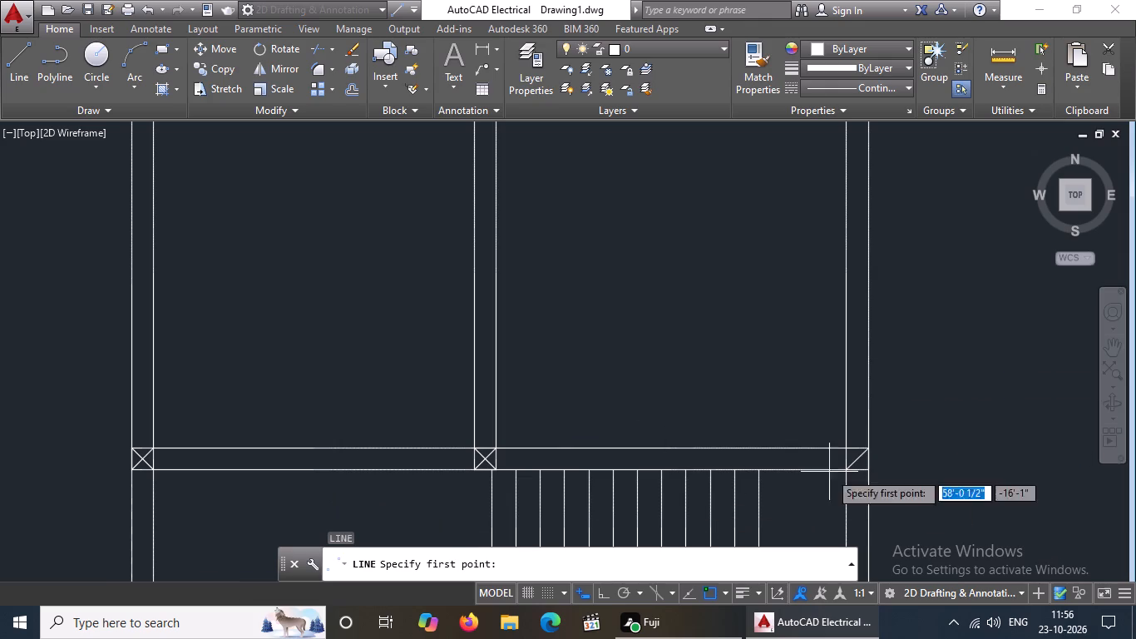
pyautogui.click(847, 450)
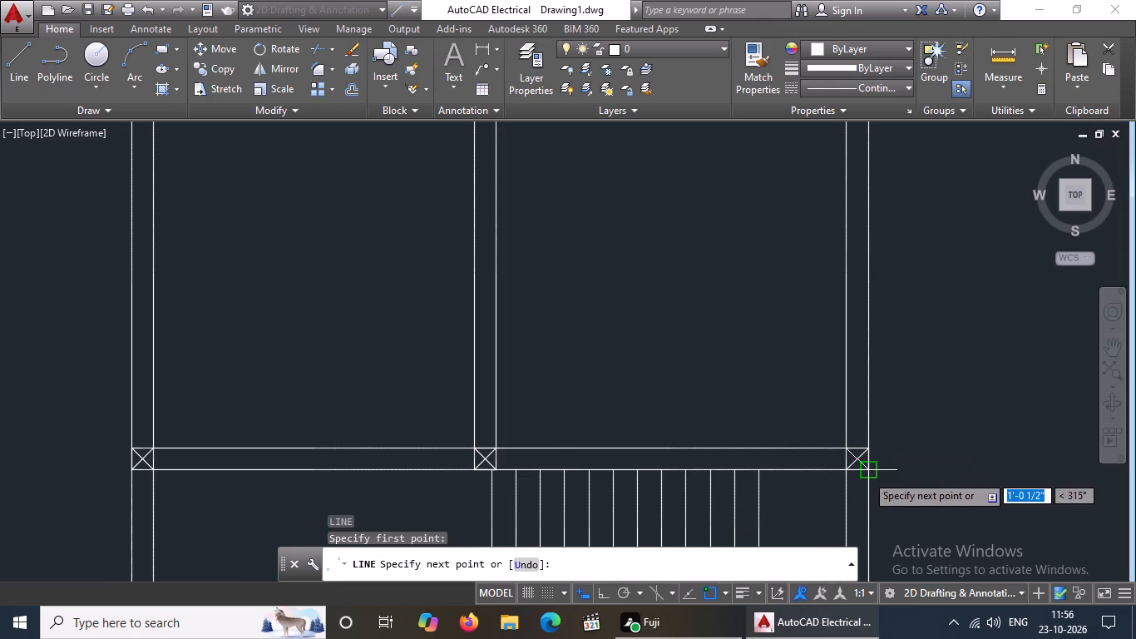
pyautogui.click(866, 474)
pyautogui.press('Return')
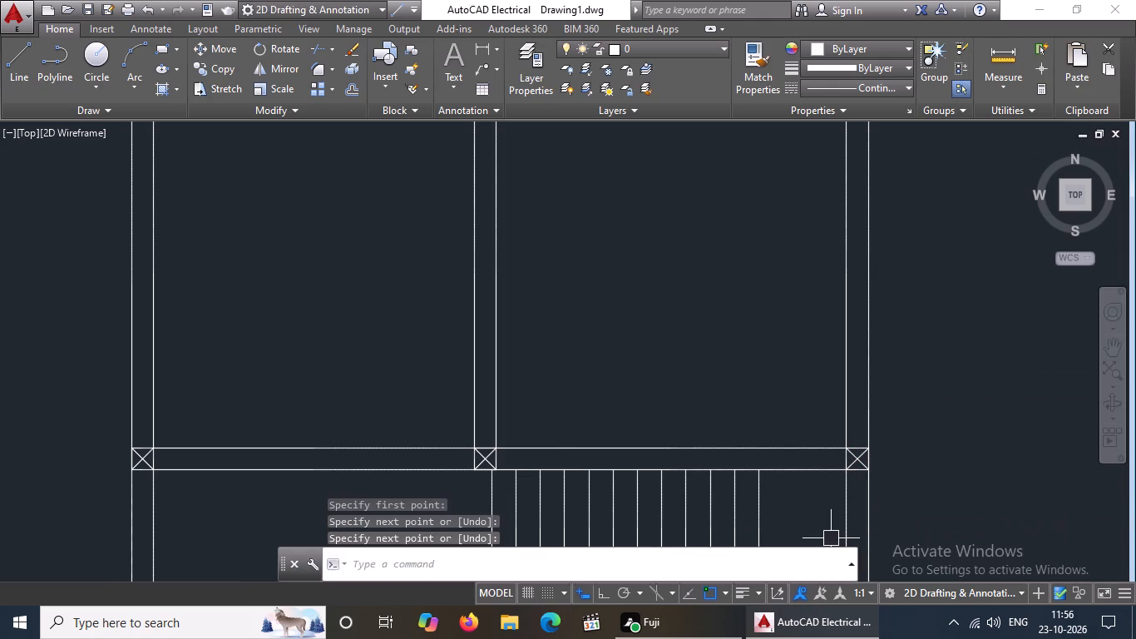
# Draw two crossing diagonal lines in the square at the south-west outer corner of the copied plan.
pyautogui.scroll(-4, 742, 540)
pyautogui.moveTo(729, 508); pyautogui.dragTo(697, 388, button='middle')
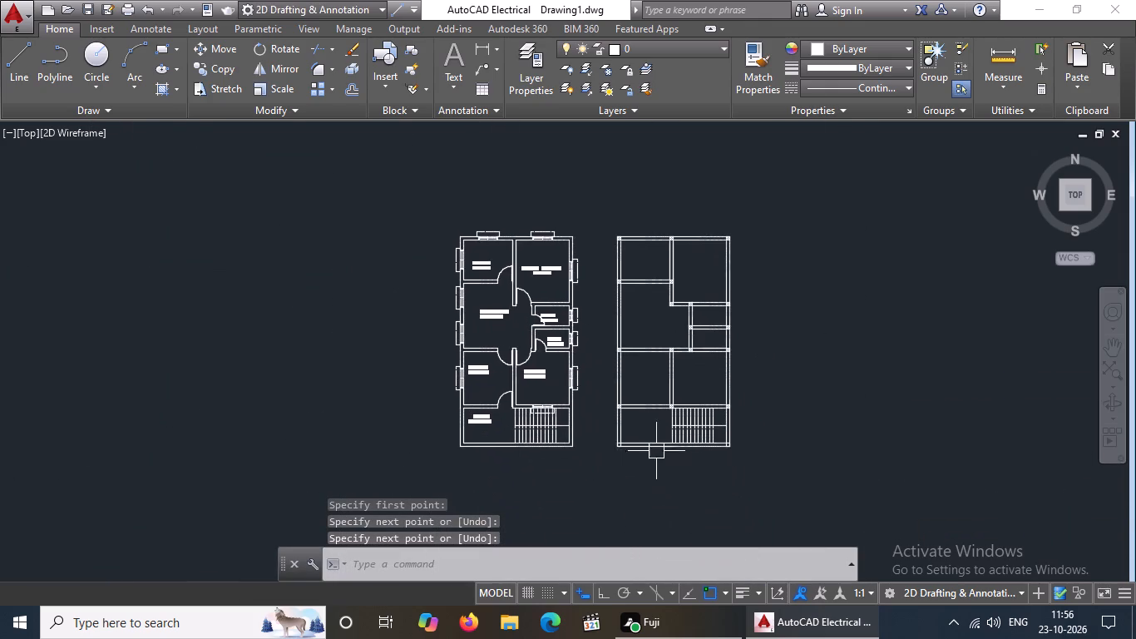
pyautogui.scroll(3, 643, 436)
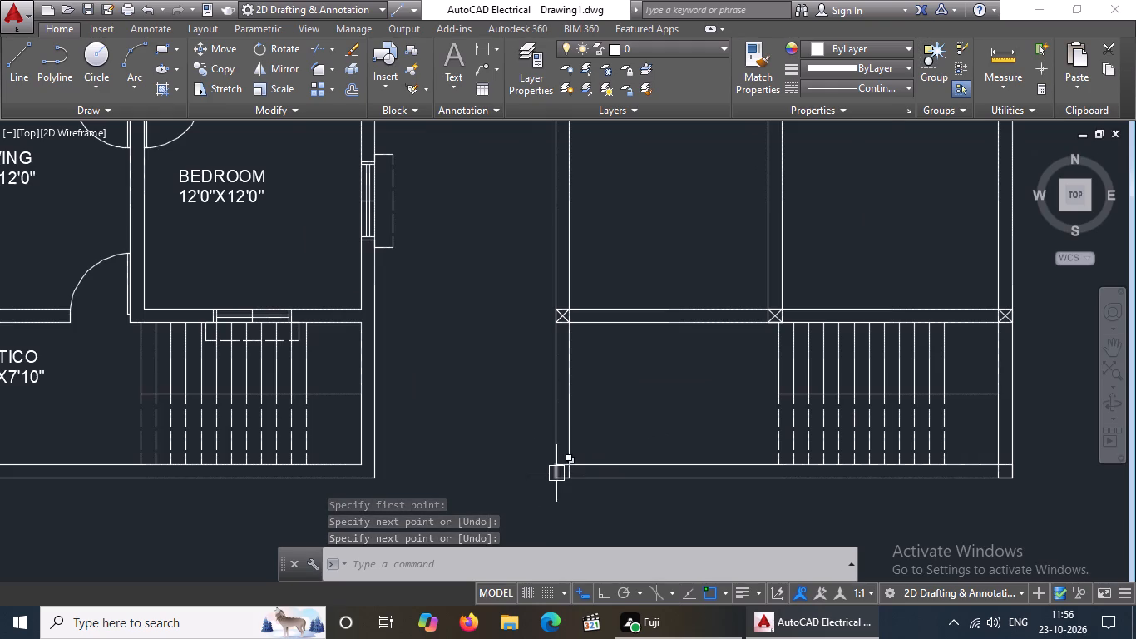
pyautogui.scroll(2, 558, 469)
pyautogui.press('l')
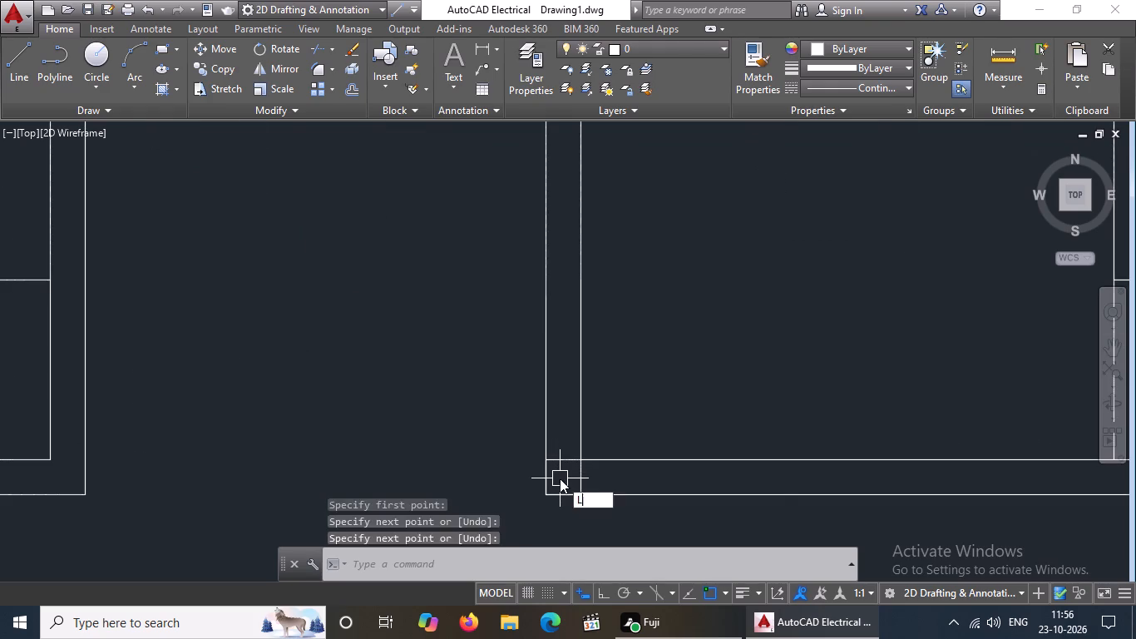
pyautogui.press('Return')
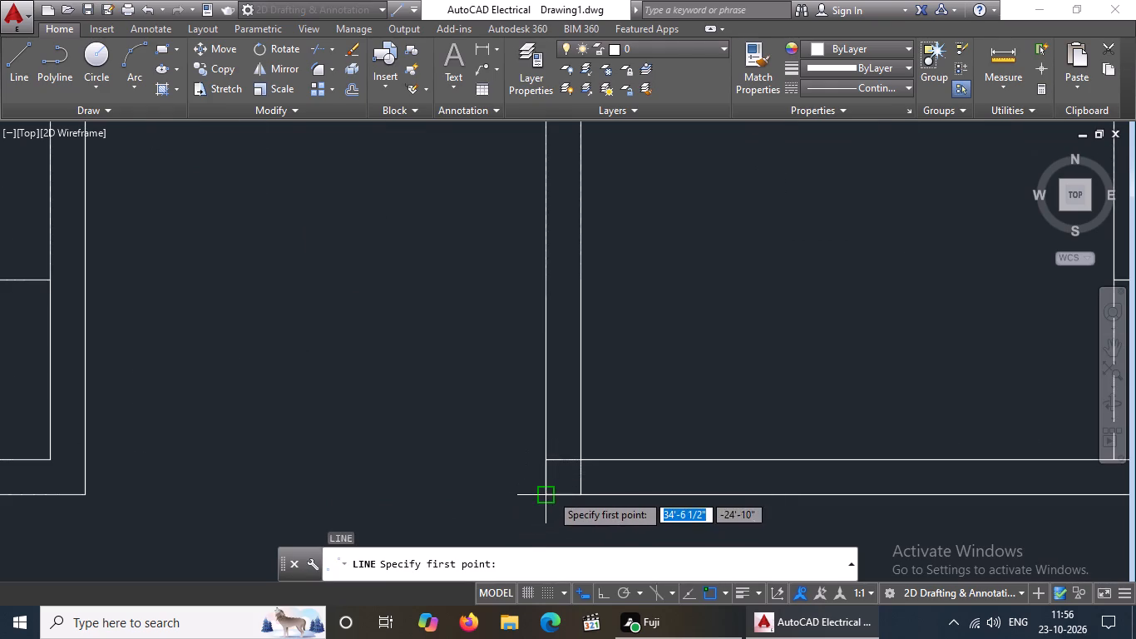
pyautogui.click(551, 493)
pyautogui.click(580, 463)
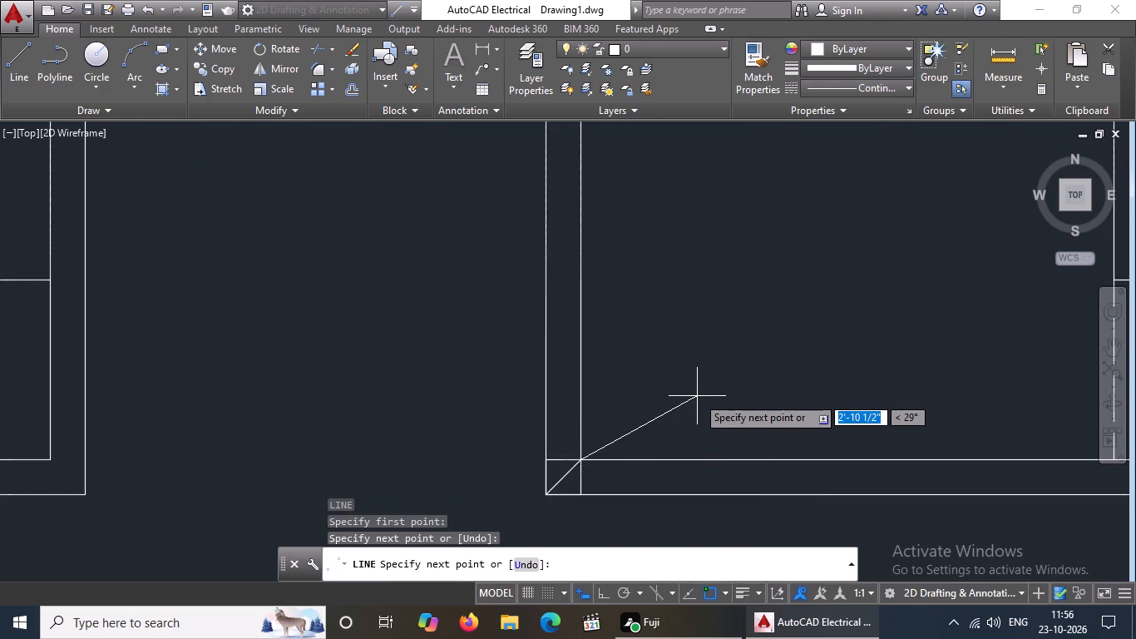
pyautogui.press('Return')
pyautogui.press('l')
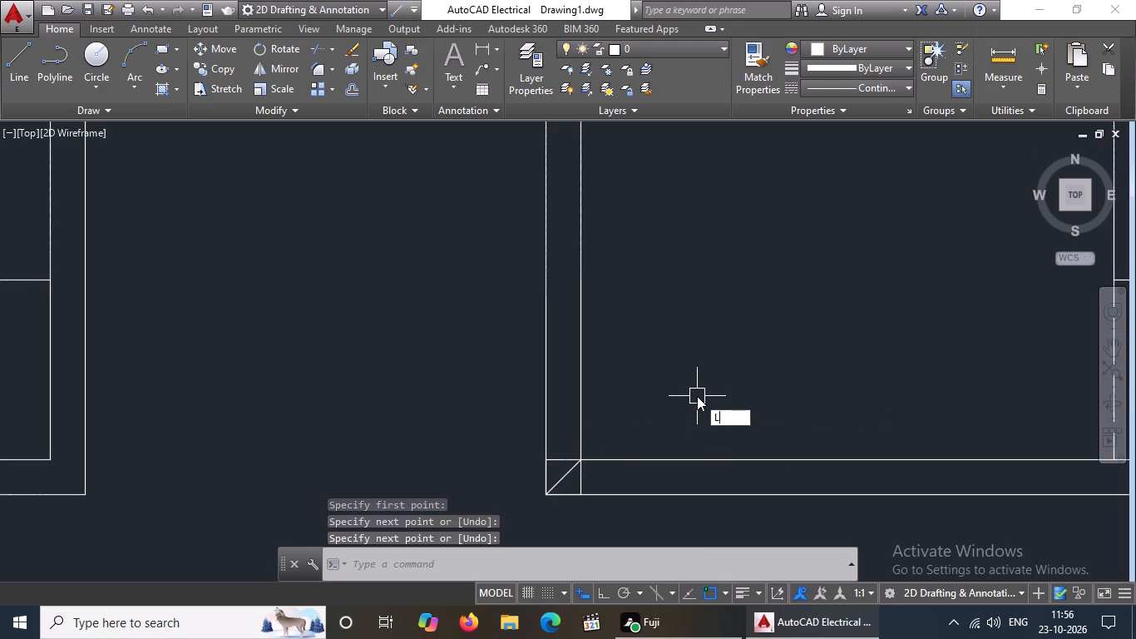
pyautogui.press('Return')
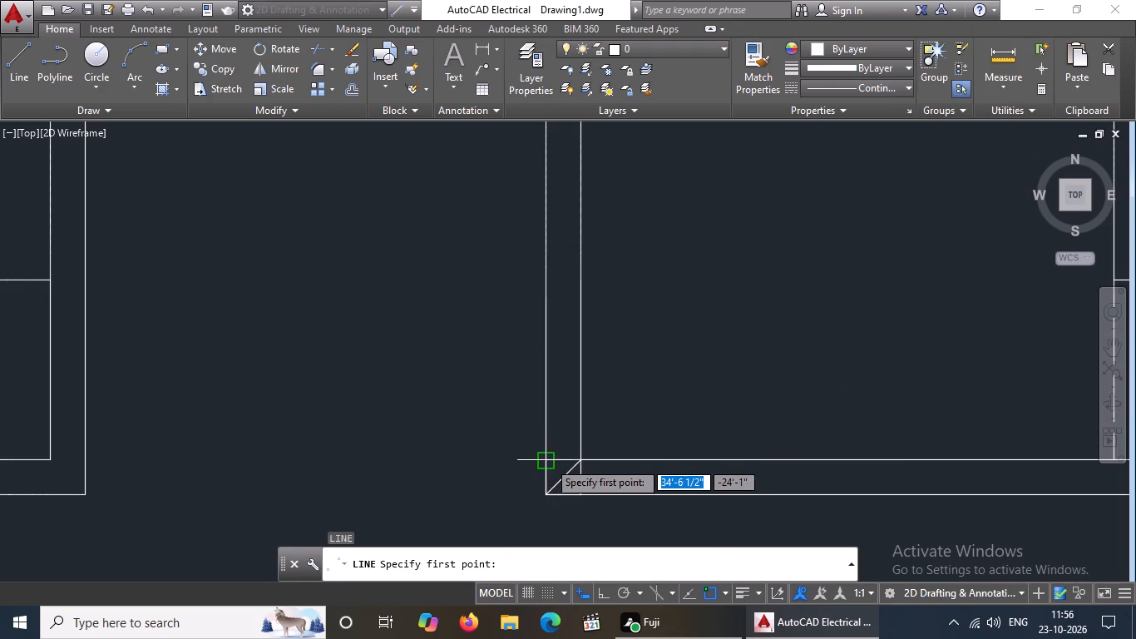
pyautogui.moveTo(549, 463); pyautogui.dragTo(557, 471)
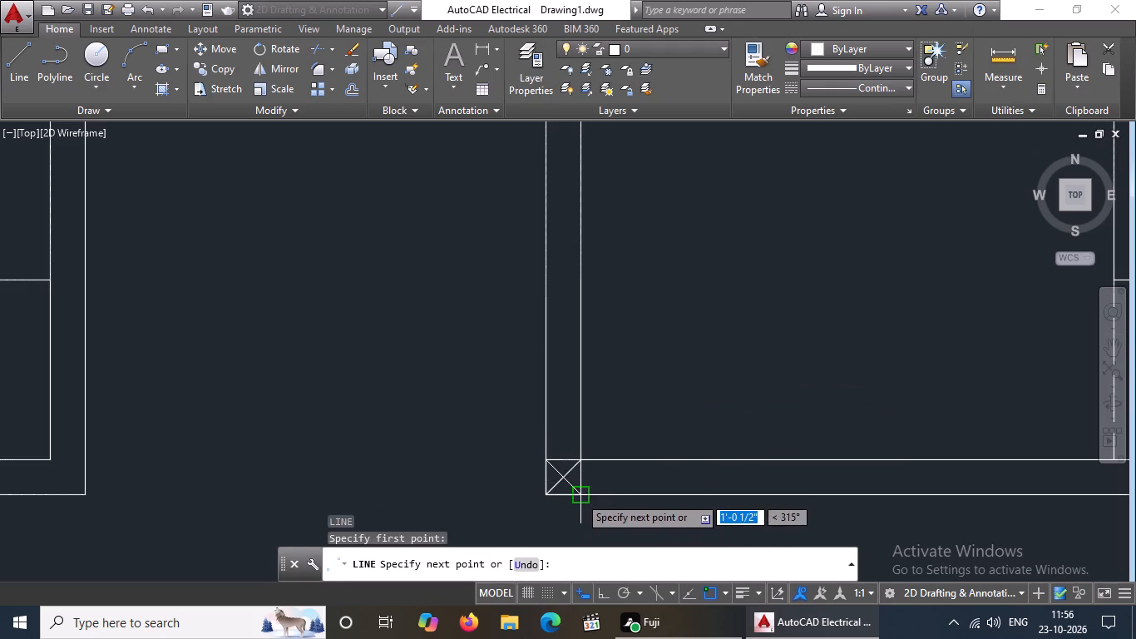
pyautogui.click(579, 495)
pyautogui.scroll(-2, 598, 479)
pyautogui.middleClick(610, 503)
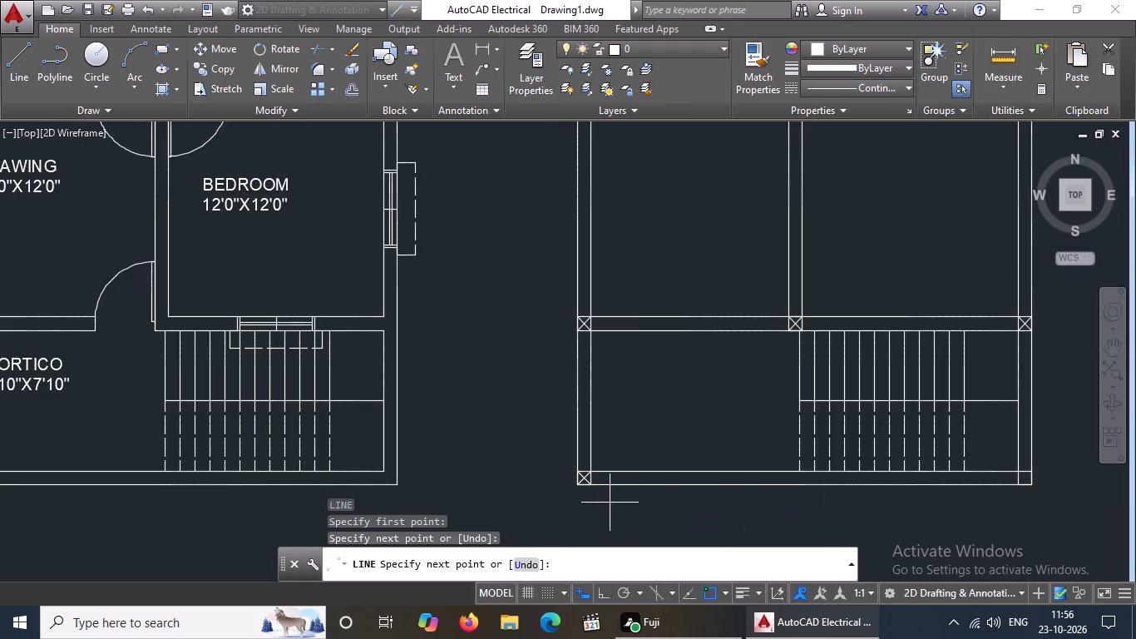
pyautogui.press('Return')
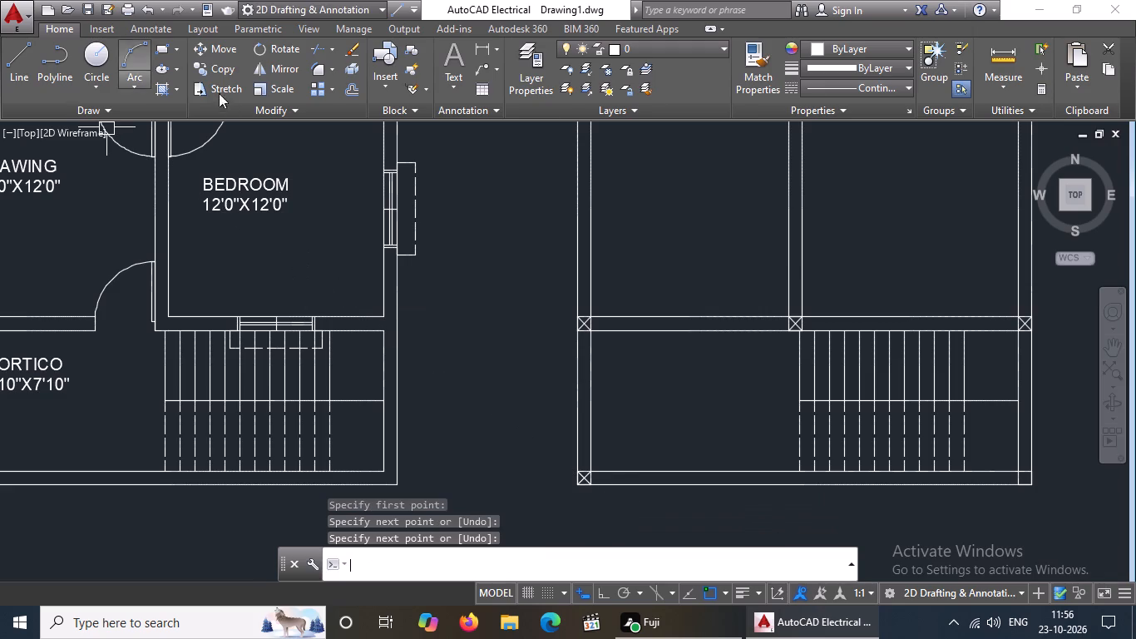
# Draw a diagonal from the north-west to the south-east corner of the square at the copied plan's south-east outer corner.
pyautogui.moveTo(579, 401); pyautogui.dragTo(262, 386, button='middle')
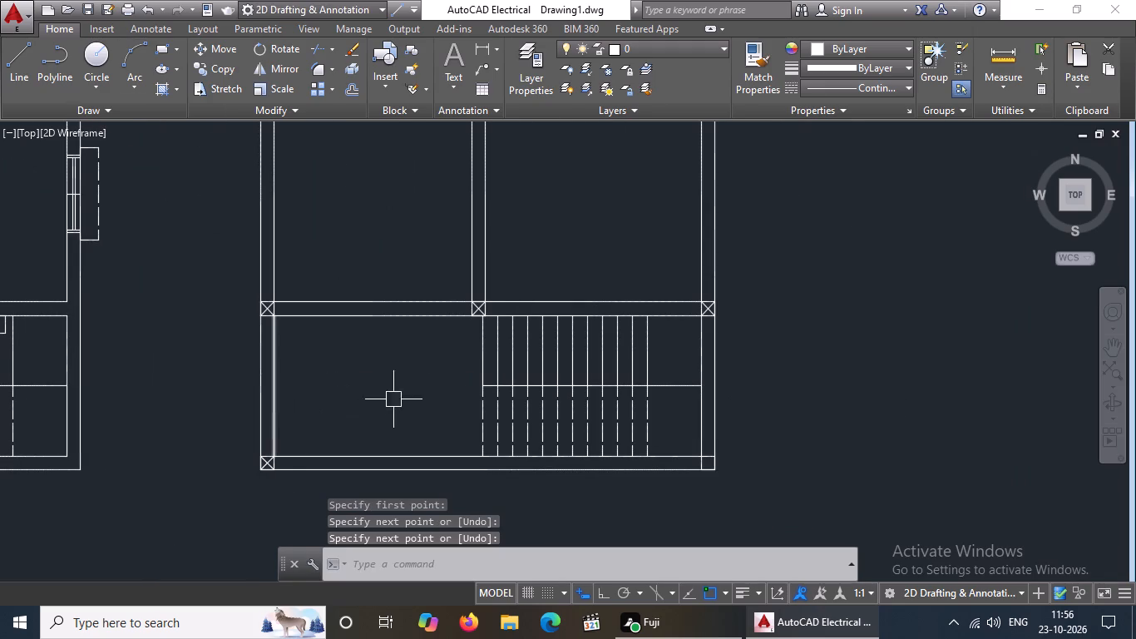
pyautogui.press('Escape')
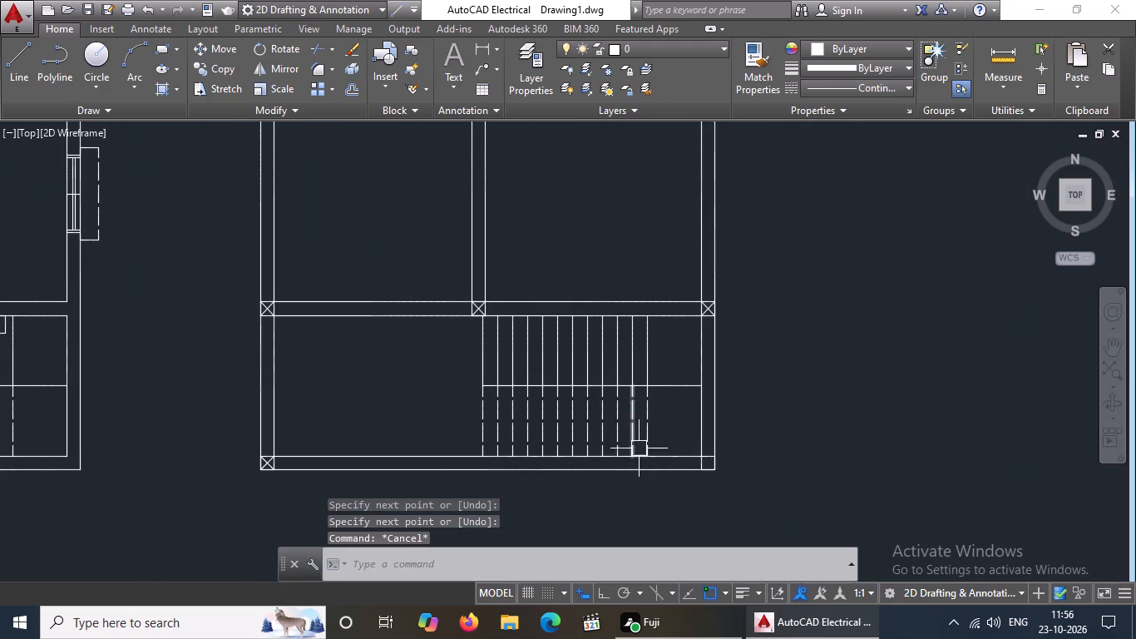
pyautogui.scroll(3, 704, 458)
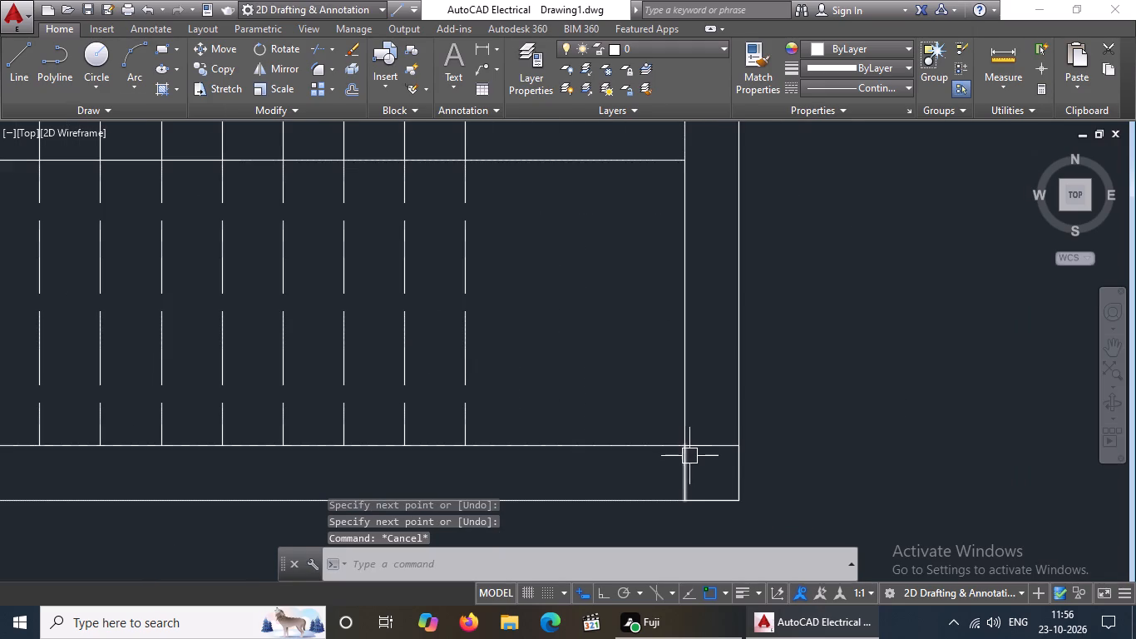
pyautogui.press('l')
pyautogui.press('Return')
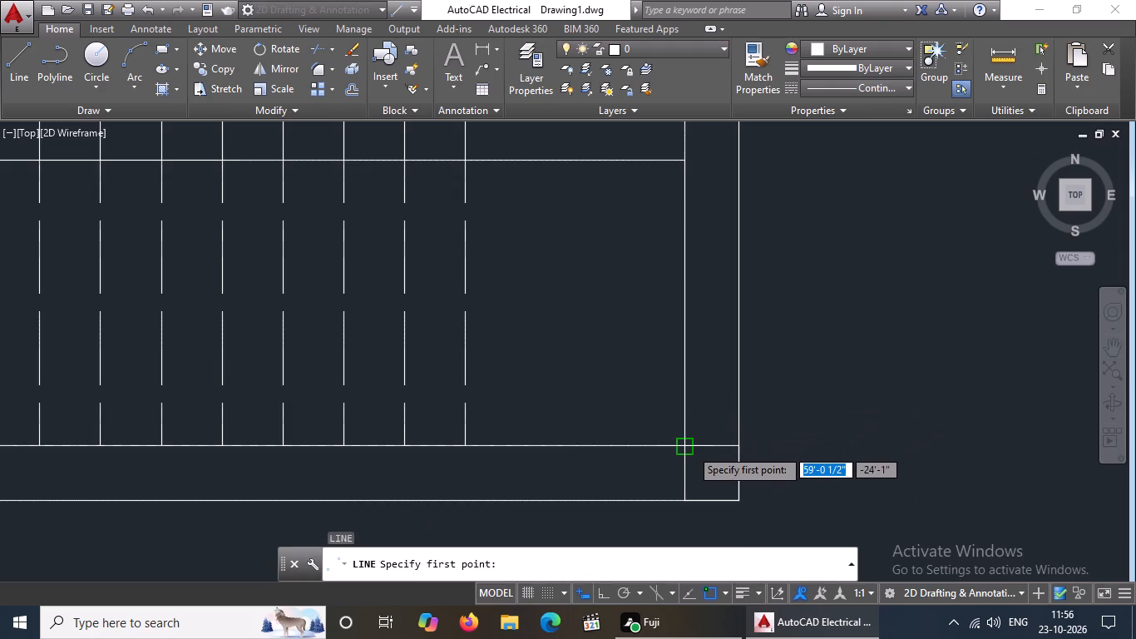
pyautogui.moveTo(690, 448); pyautogui.dragTo(705, 463)
pyautogui.moveTo(740, 504); pyautogui.dragTo(753, 501)
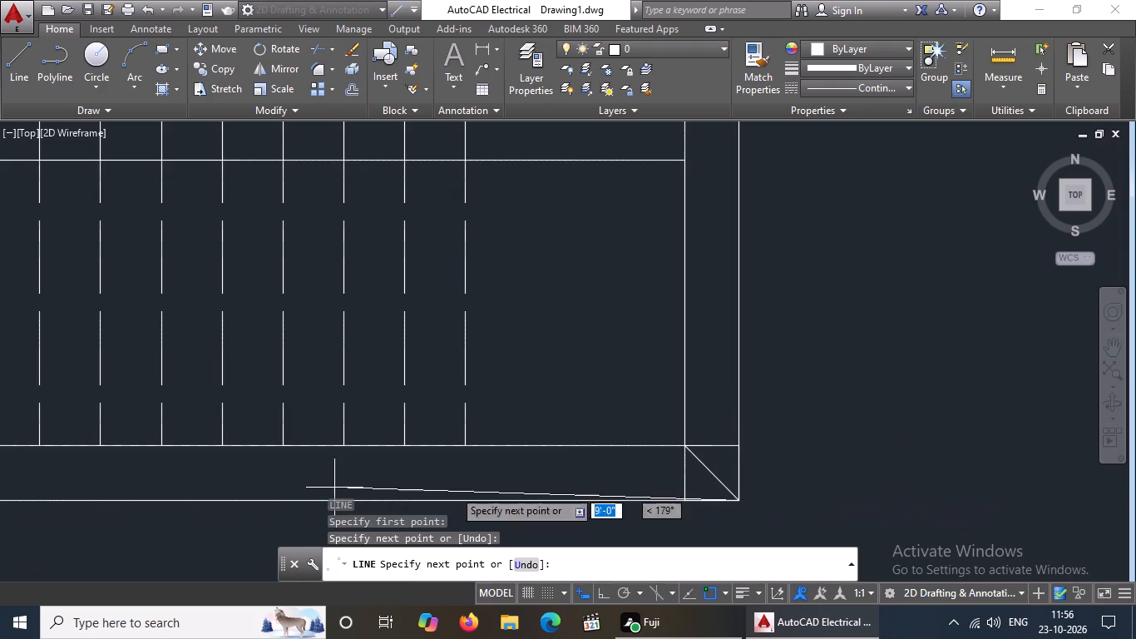
pyautogui.press('Return')
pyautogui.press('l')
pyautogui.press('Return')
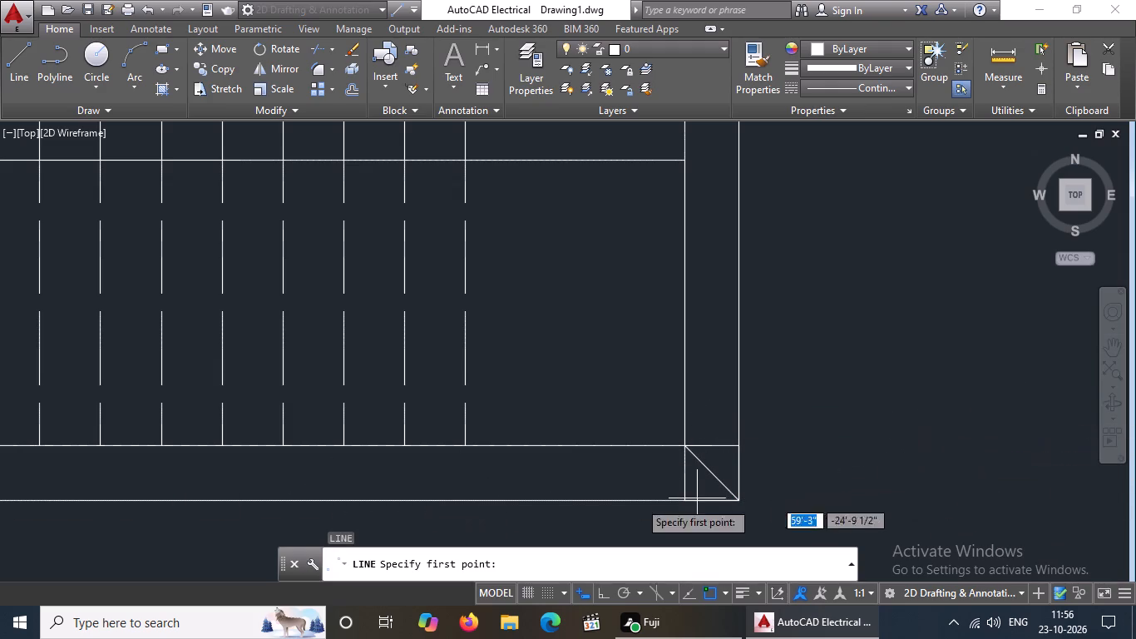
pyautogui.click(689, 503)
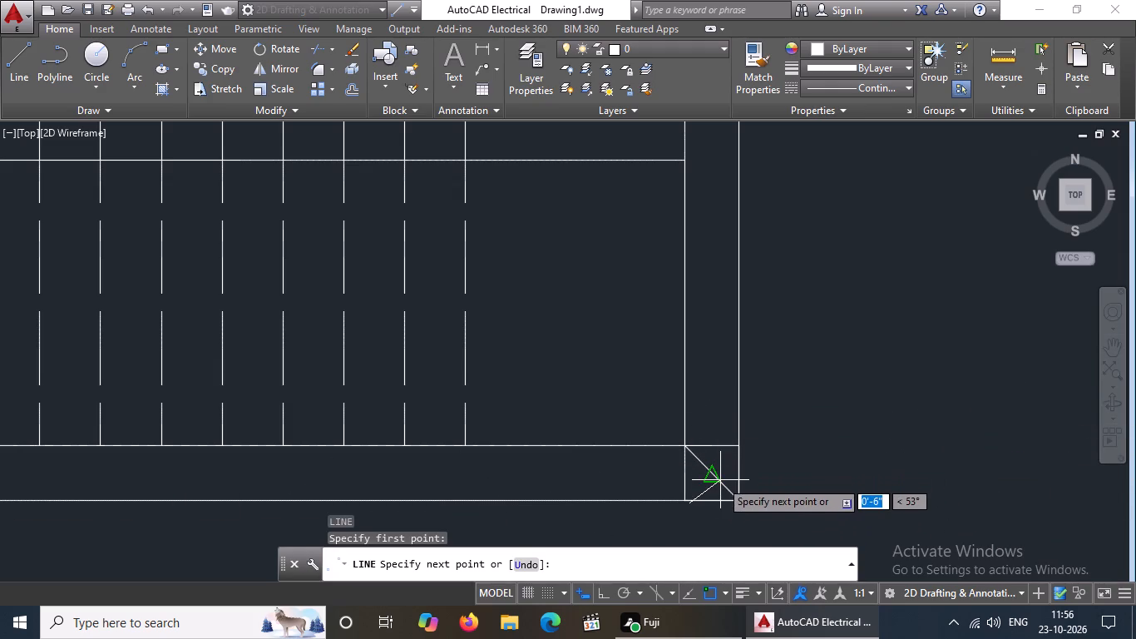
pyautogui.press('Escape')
# Draw the crossing diagonal from the south-west to the north-east corner of the square at the plan's south-east outer corner.
pyautogui.press('l')
pyautogui.press('Return')
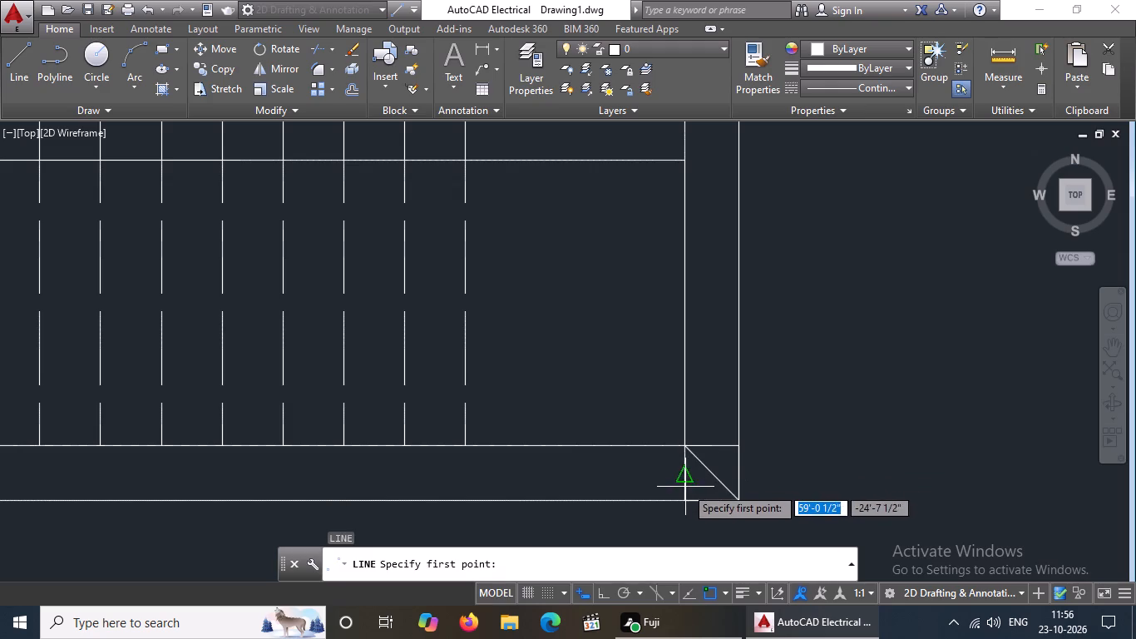
pyautogui.click(688, 501)
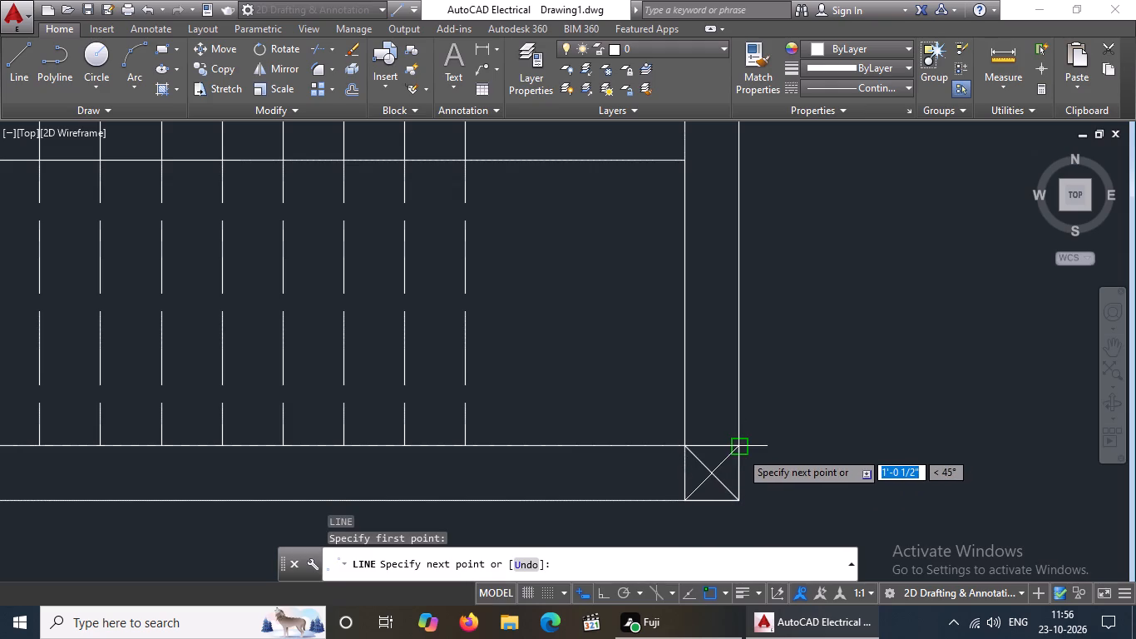
pyautogui.click(740, 451)
pyautogui.press('Return')
# Erase the horizontal line running through the middle of the staircase in the copied plan.
pyautogui.scroll(-2, 786, 453)
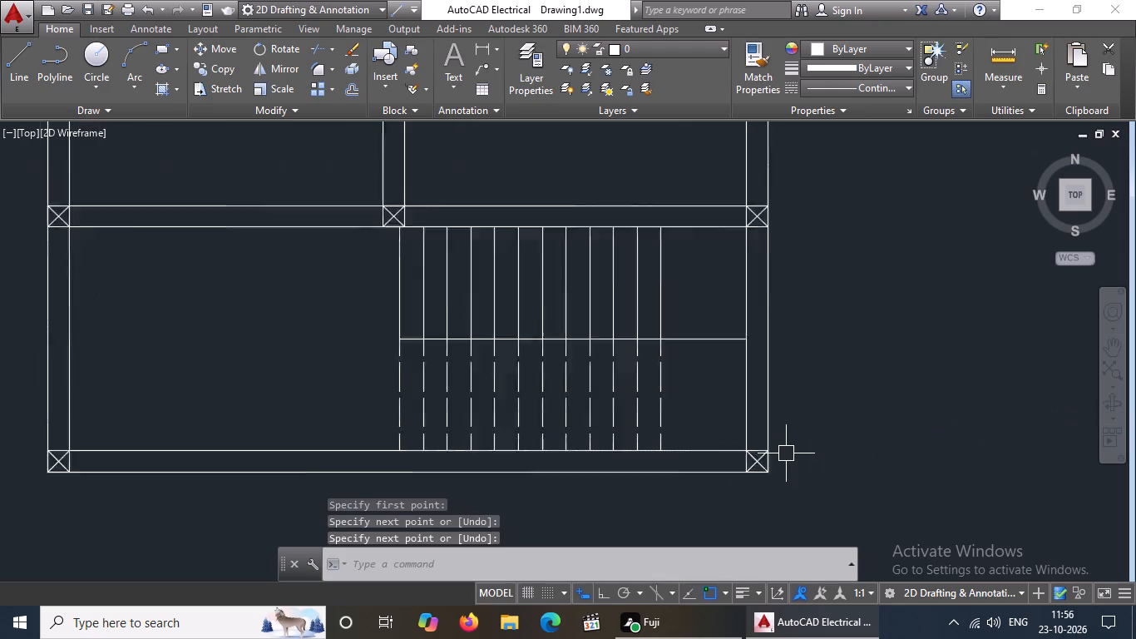
pyautogui.scroll(-1, 786, 453)
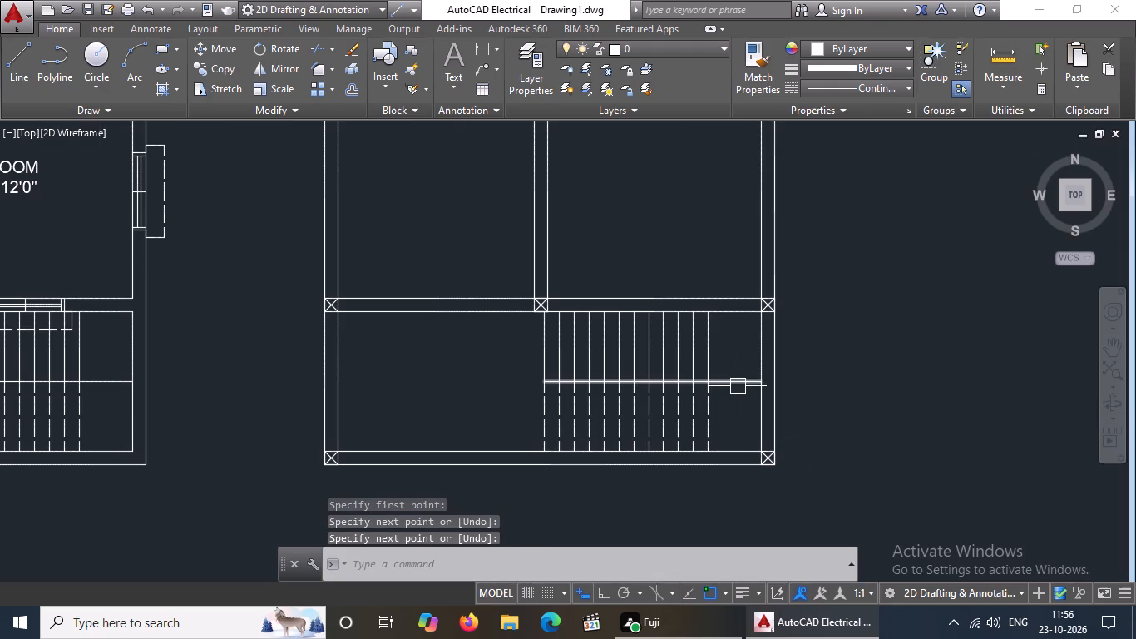
pyautogui.click(738, 381)
pyautogui.press('Delete')
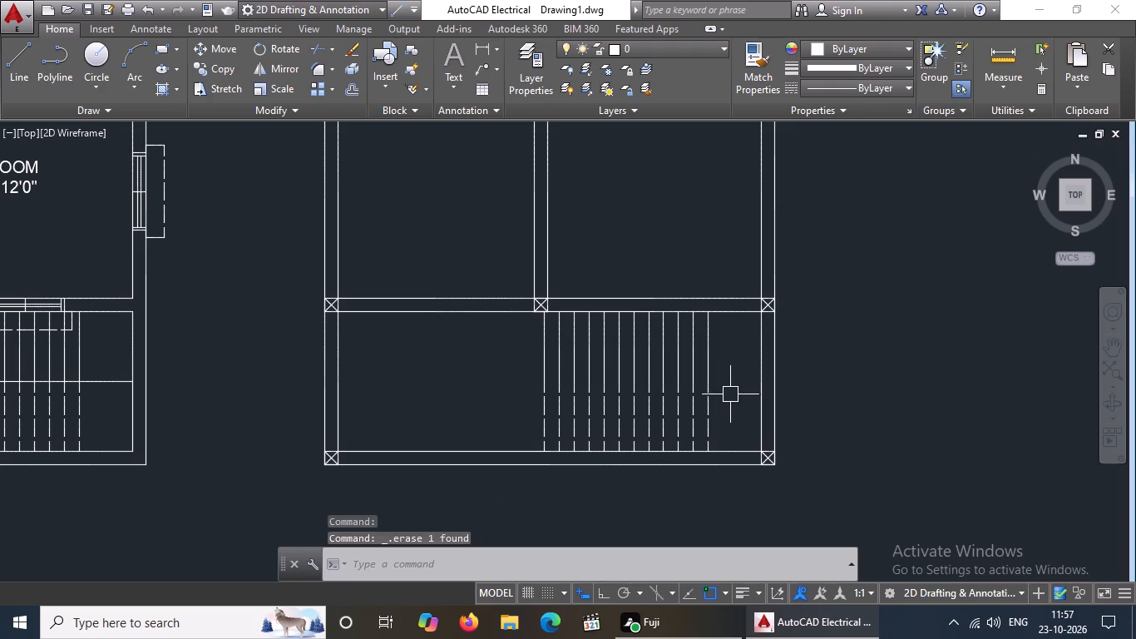
# Erase the westernmost dashed tread line and the four easternmost dashed tread lines in the southern half of the copied plan's staircase.
pyautogui.click(709, 379)
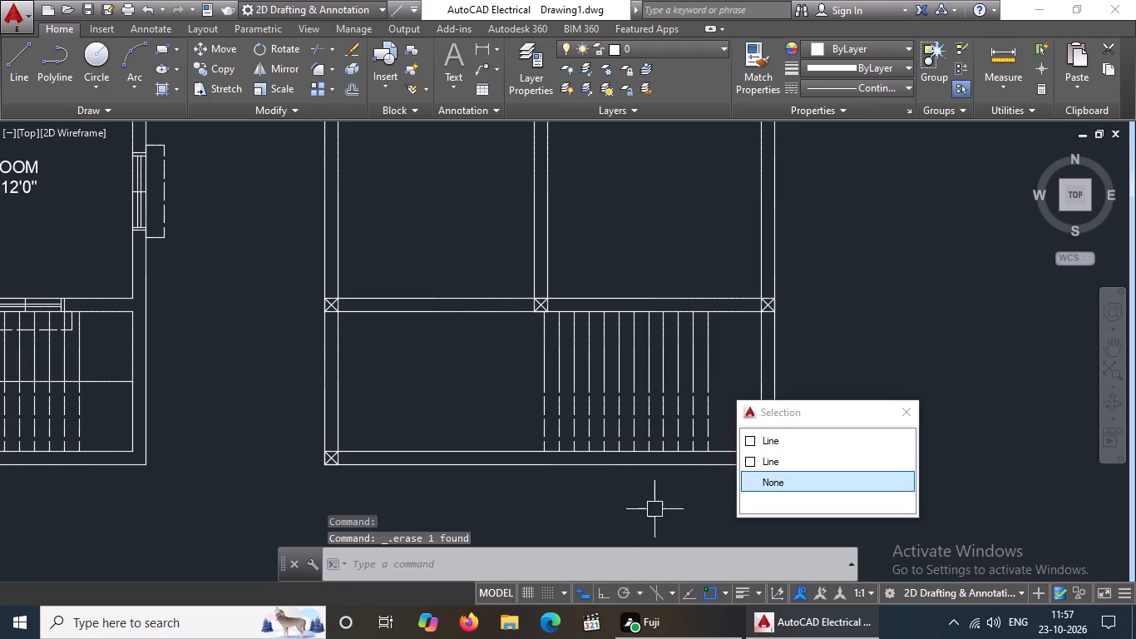
pyautogui.press('Delete')
pyautogui.click(549, 431)
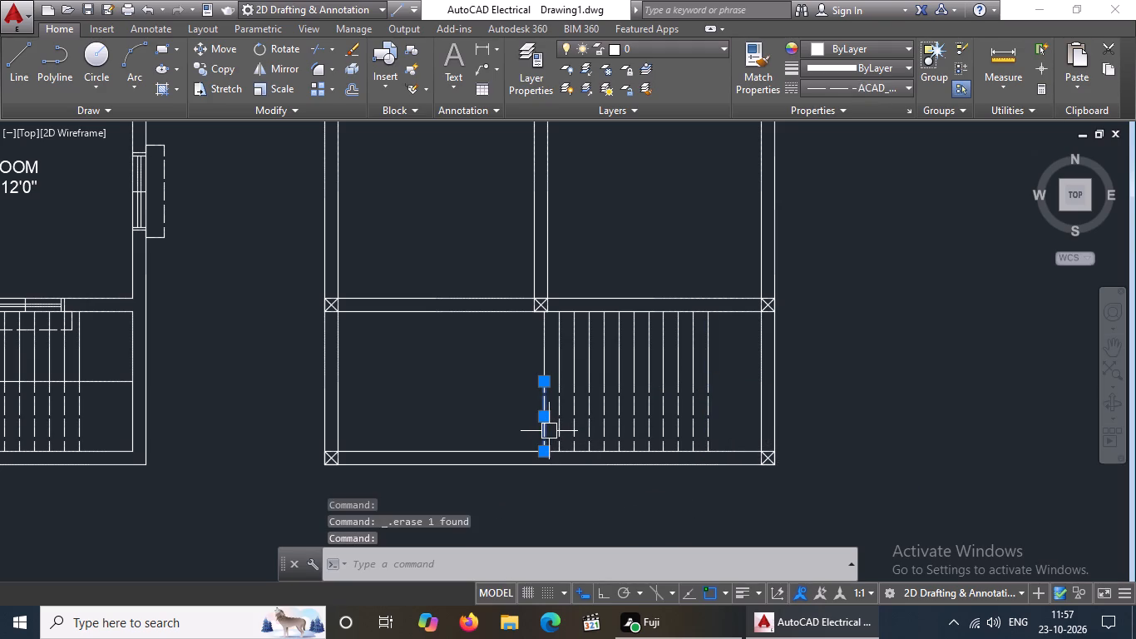
pyautogui.press('Delete')
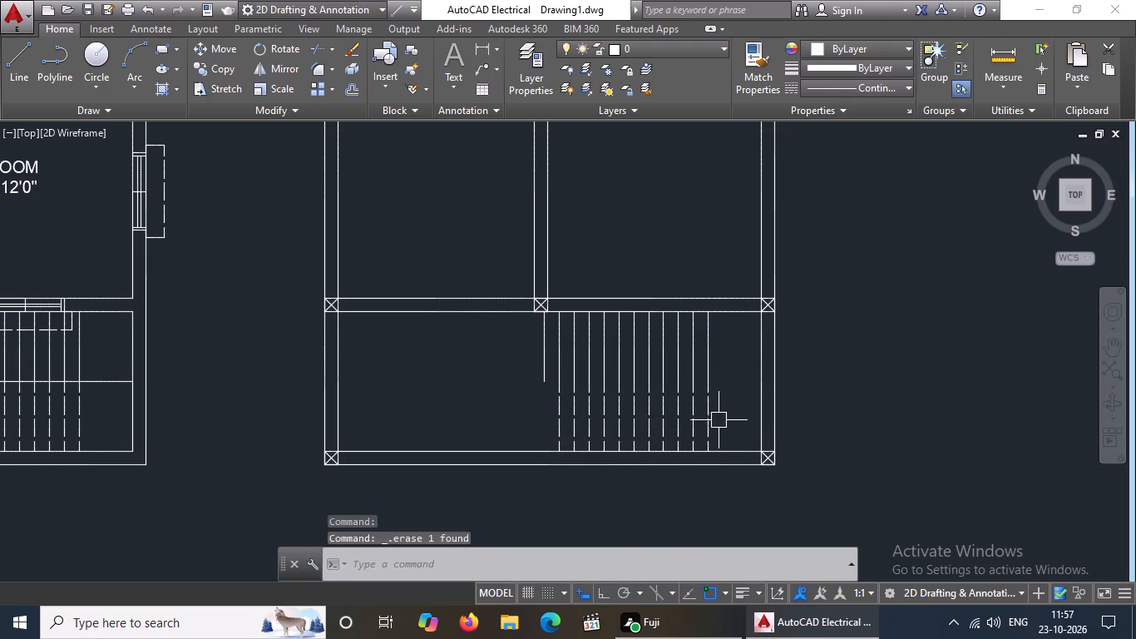
pyautogui.moveTo(731, 416); pyautogui.dragTo(681, 437)
pyautogui.click(652, 443)
pyautogui.press('Delete')
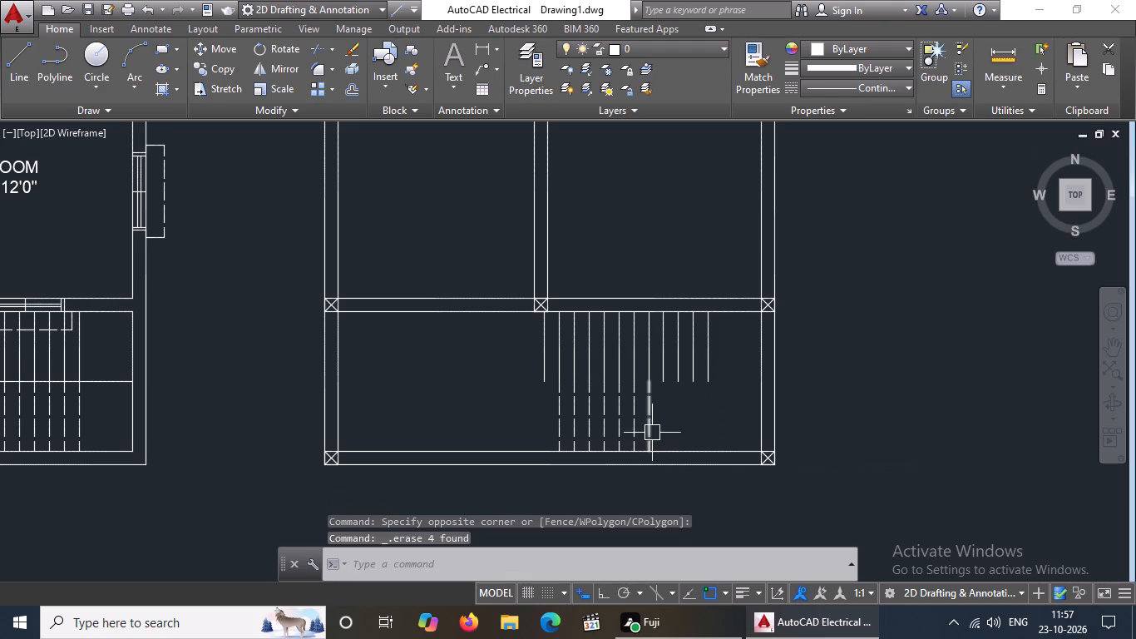
# Erase the seven remaining dashed tread lines in the southern half of the copied plan's staircase.
pyautogui.click(649, 422)
pyautogui.press('Delete')
pyautogui.click(634, 430)
pyautogui.press('Delete')
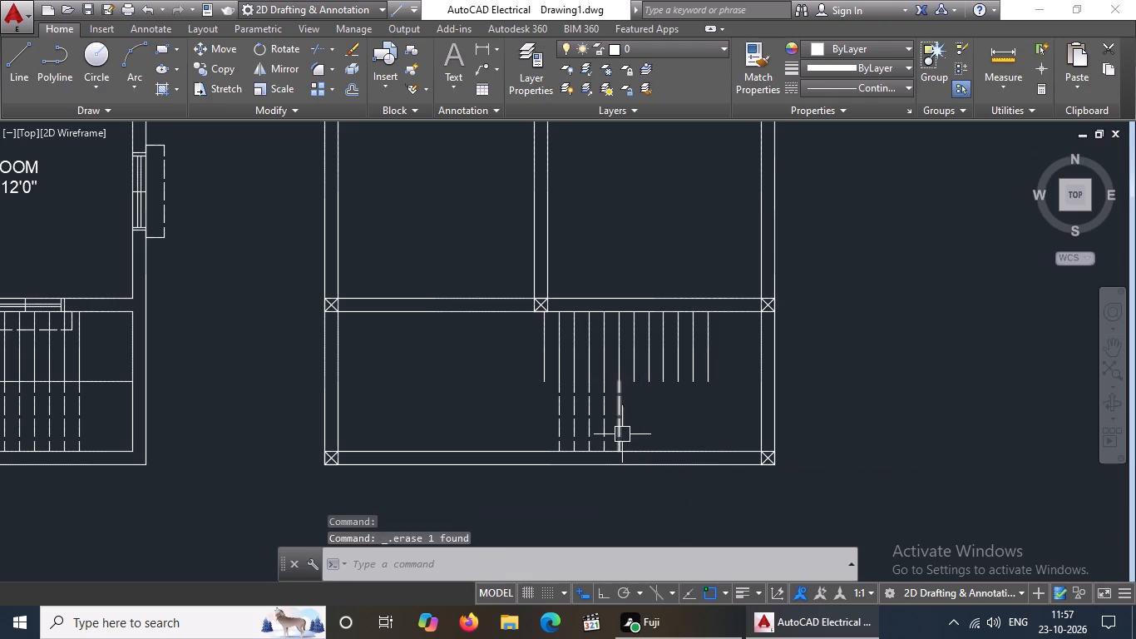
pyautogui.click(621, 434)
pyautogui.press('Delete')
pyautogui.click(600, 428)
pyautogui.press('Delete')
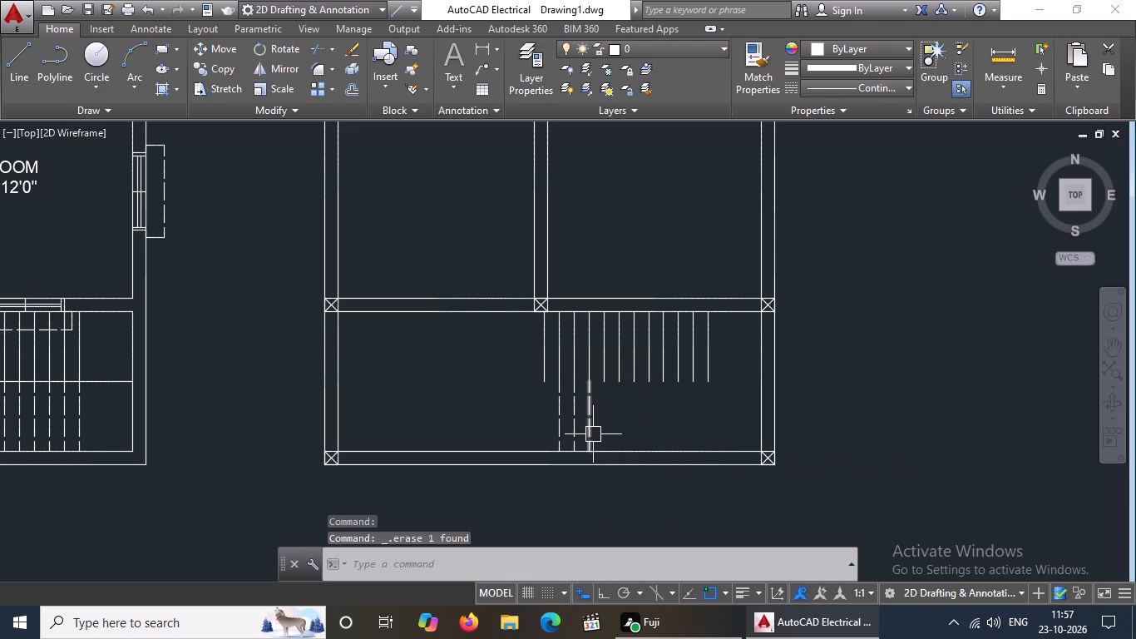
pyautogui.click(591, 434)
pyautogui.press('Delete')
pyautogui.click(573, 436)
pyautogui.press('Delete')
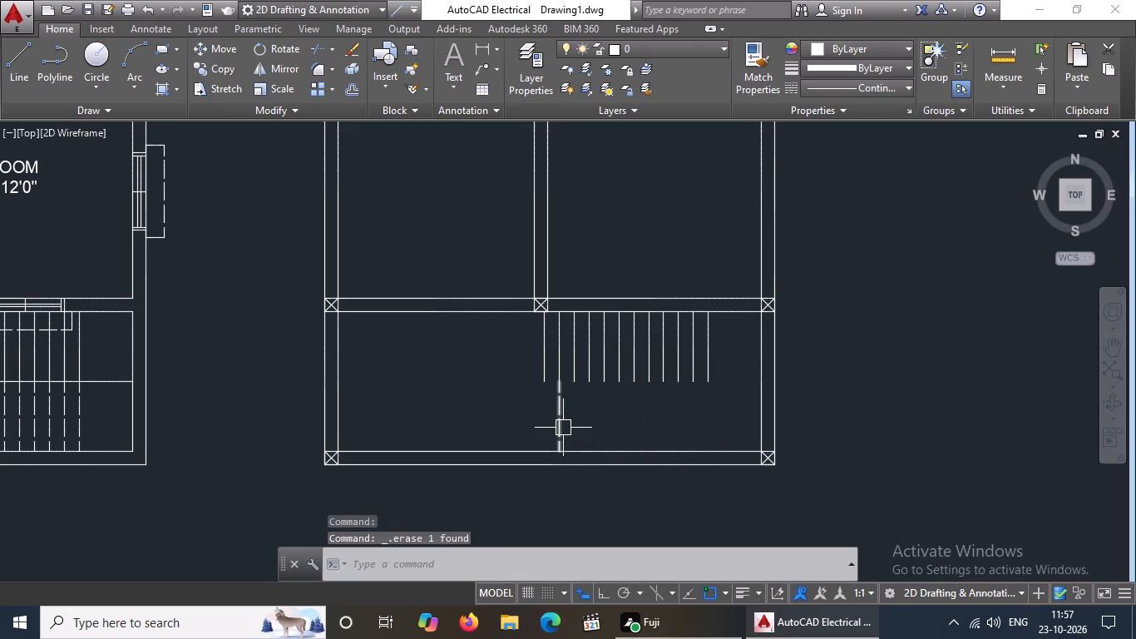
pyautogui.click(563, 428)
pyautogui.press('Delete')
# Erase the five westernmost solid tread lines in the northern half of the copied plan's staircase.
pyautogui.click(539, 379)
pyautogui.press('Delete')
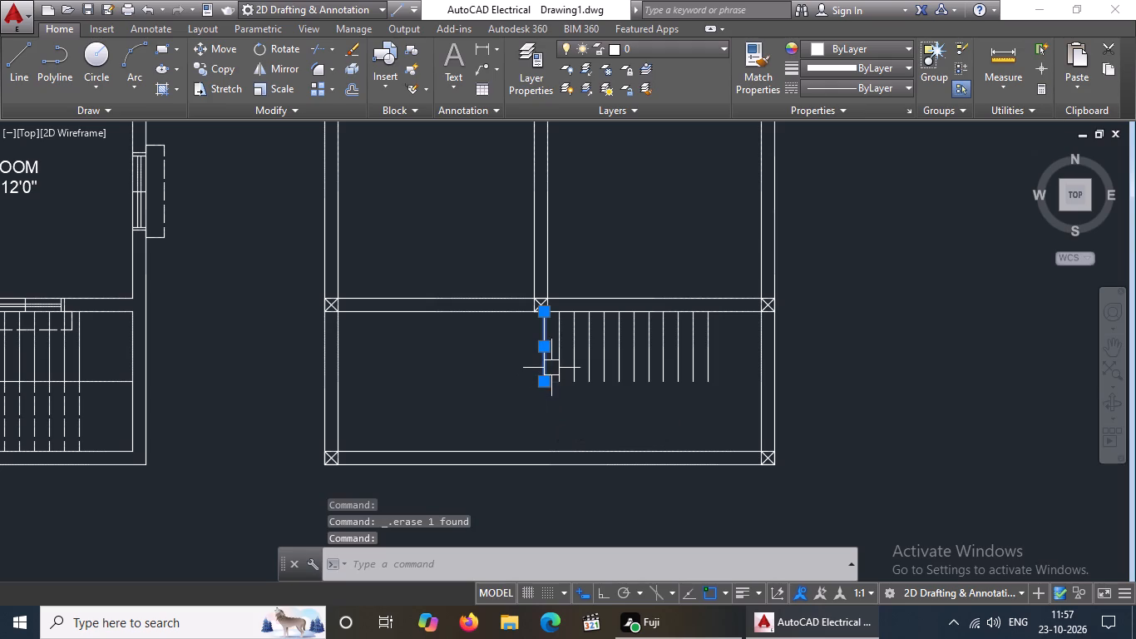
pyautogui.press('Delete')
pyautogui.click(554, 364)
pyautogui.press('Delete')
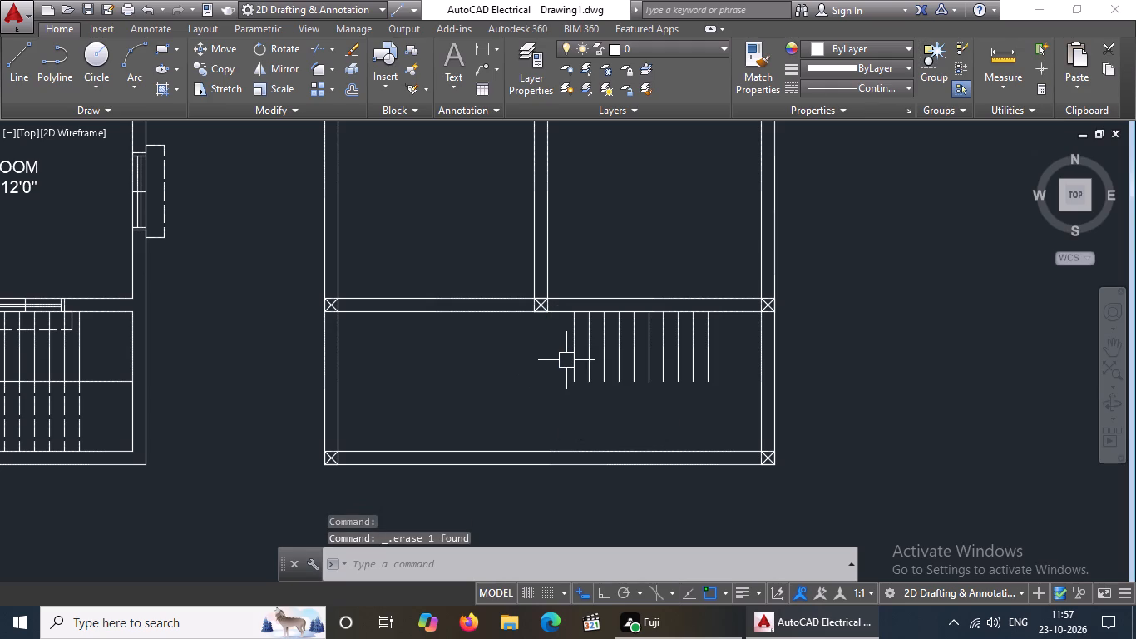
pyautogui.click(566, 359)
pyautogui.click(577, 364)
pyautogui.click(577, 367)
pyautogui.press('Delete')
pyautogui.click(592, 349)
pyautogui.press('Delete')
pyautogui.click(604, 357)
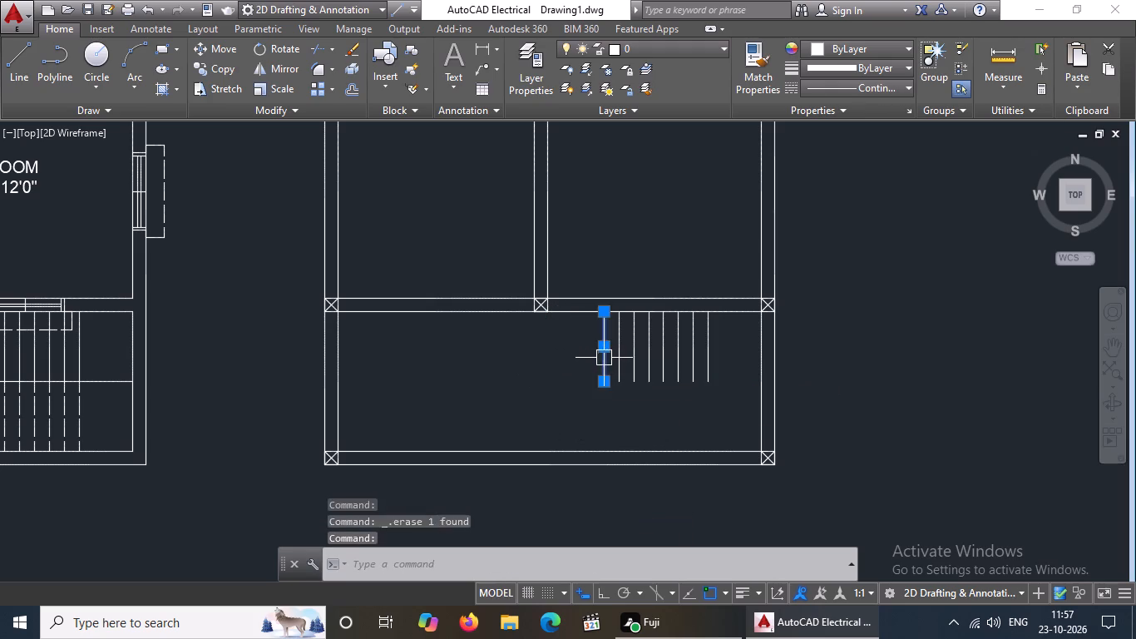
pyautogui.press('Delete')
# Erase the seven remaining solid tread lines of the staircase in the copied plan.
pyautogui.click(620, 372)
pyautogui.press('Delete')
pyautogui.click(632, 376)
pyautogui.press('Delete')
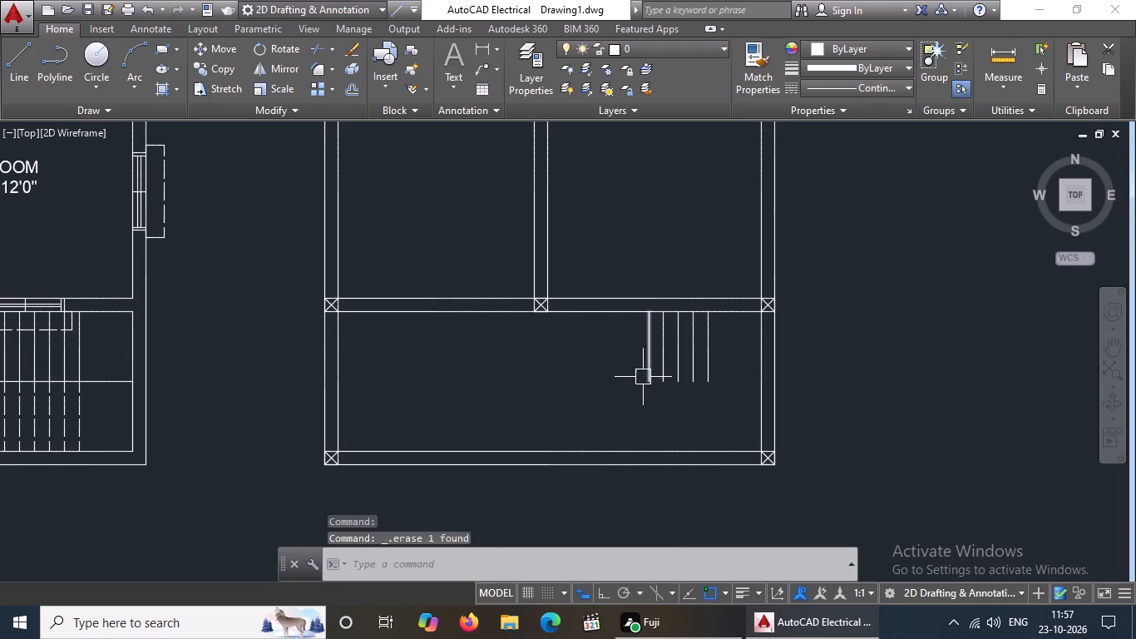
pyautogui.click(645, 370)
pyautogui.press('Delete')
pyautogui.click(662, 366)
pyautogui.press('Delete')
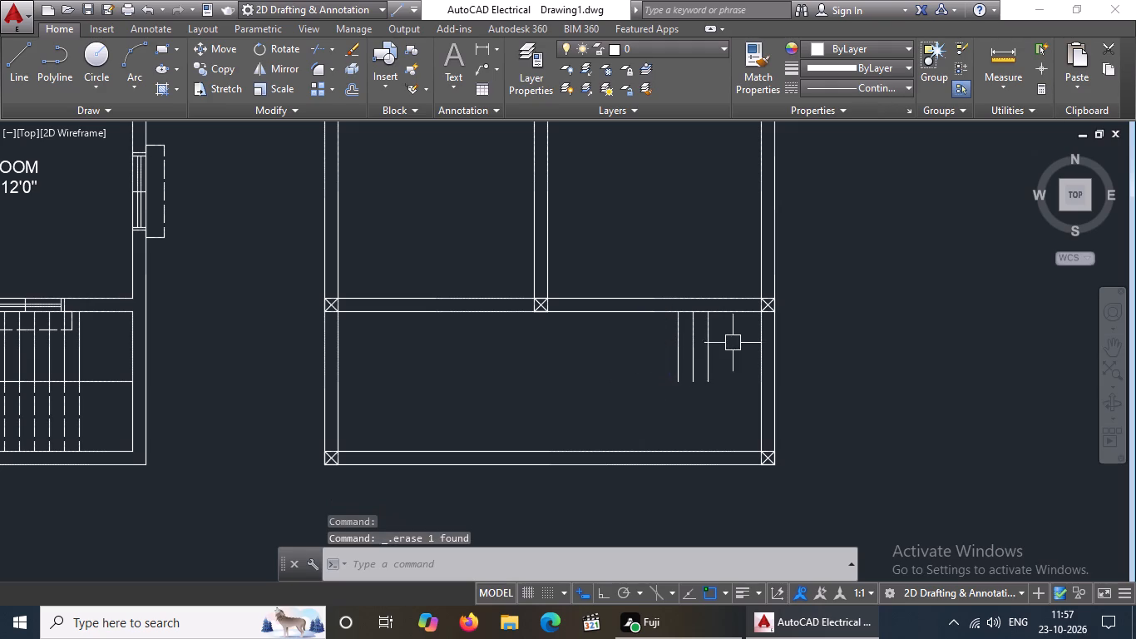
pyautogui.click(673, 362)
pyautogui.press('Delete')
pyautogui.moveTo(731, 339); pyautogui.dragTo(688, 369)
pyautogui.click(668, 375)
pyautogui.press('Delete')
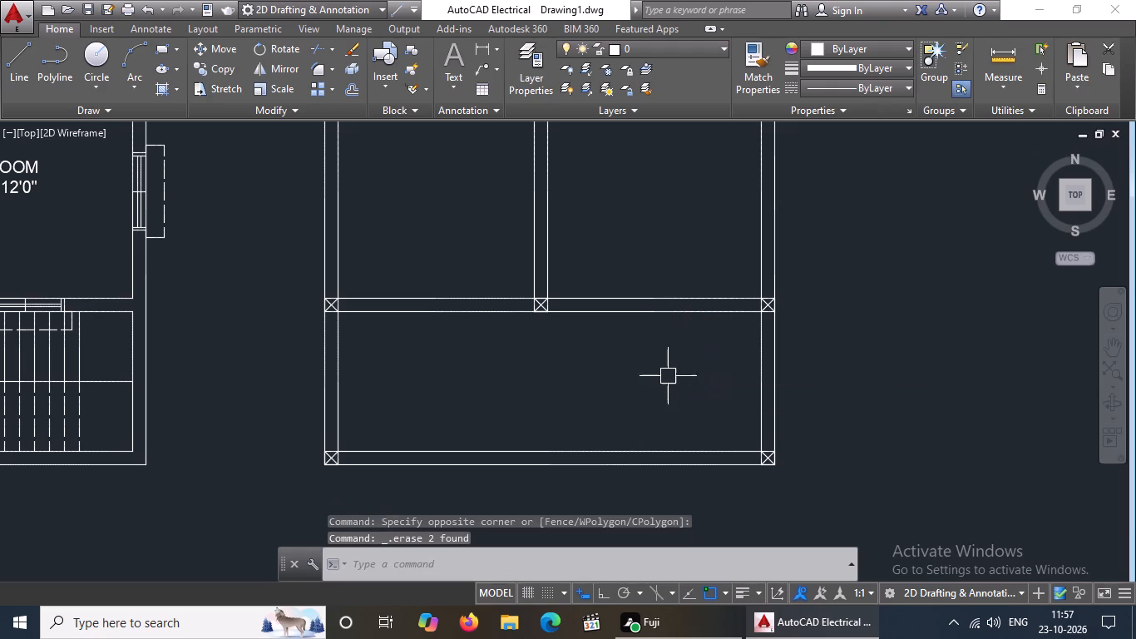
# Draw a diagonal line across the copied plan's southernmost bay from its north-west inner corner to its south-east inner corner.
pyautogui.scroll(-1, 673, 394)
pyautogui.press('Escape')
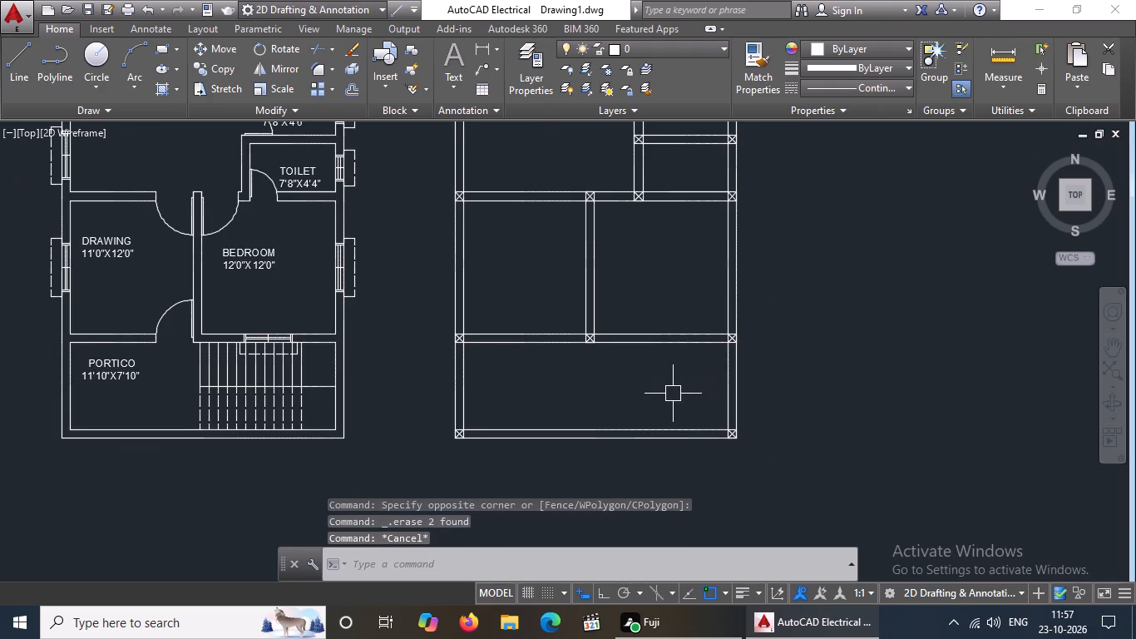
pyautogui.press('l')
pyautogui.press('Return')
pyautogui.scroll(1, 466, 351)
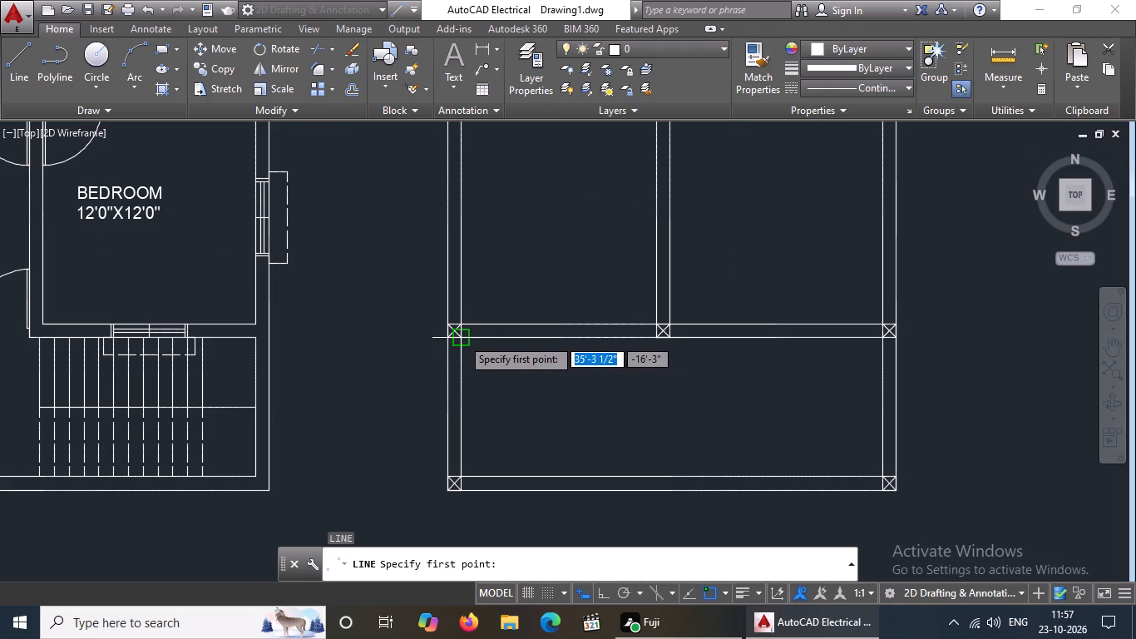
pyautogui.click(462, 338)
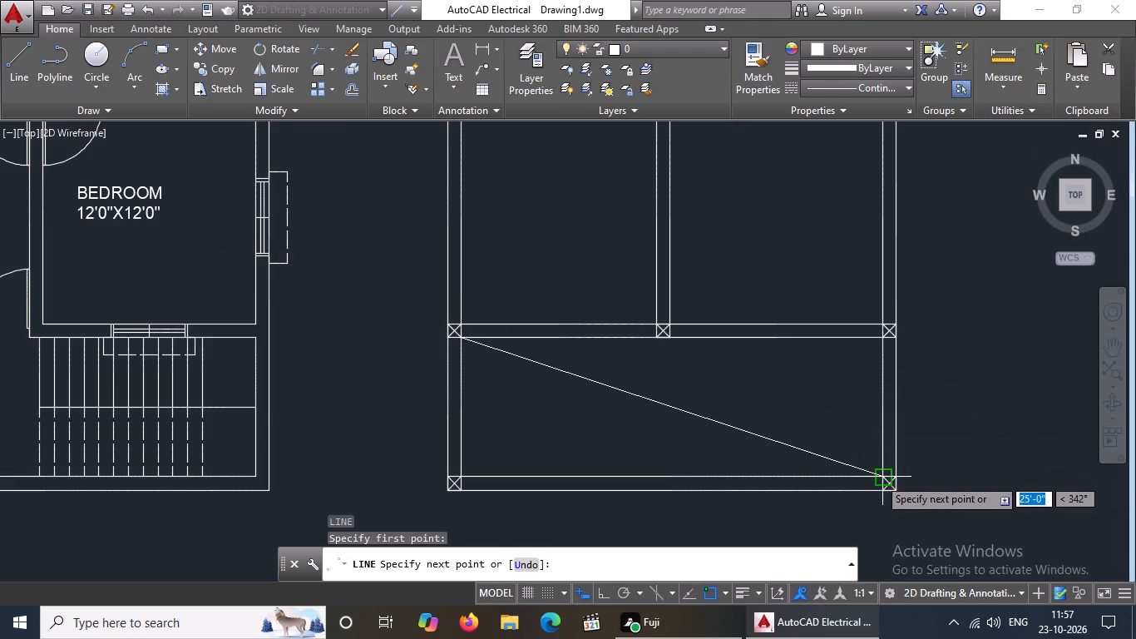
pyautogui.scroll(3, 882, 478)
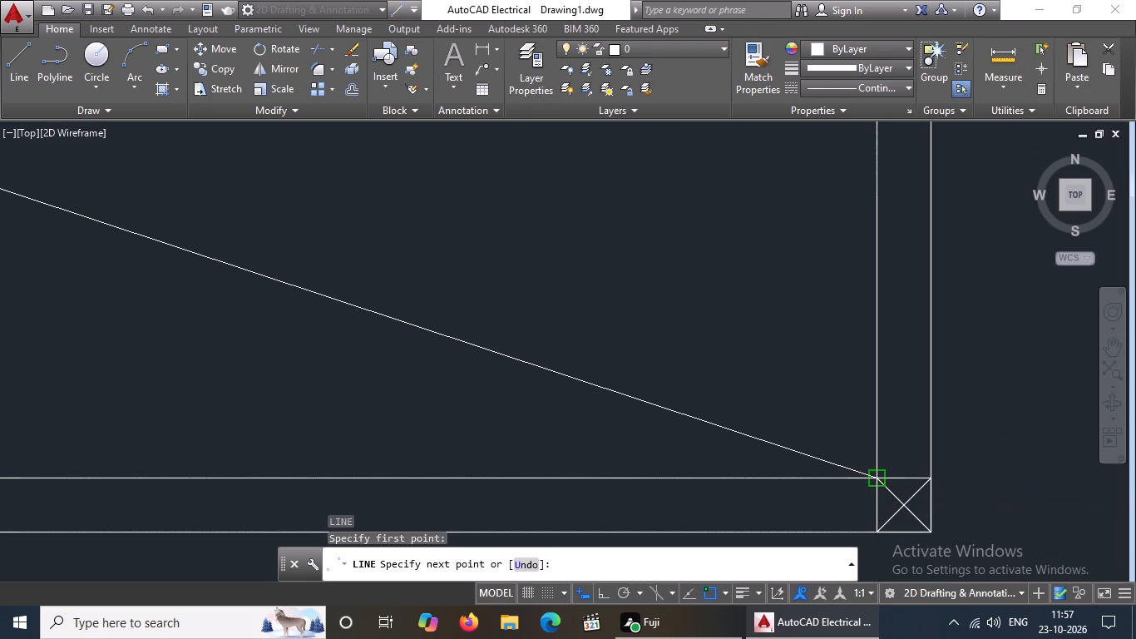
pyautogui.click(879, 480)
pyautogui.scroll(-4, 892, 471)
pyautogui.press('Escape')
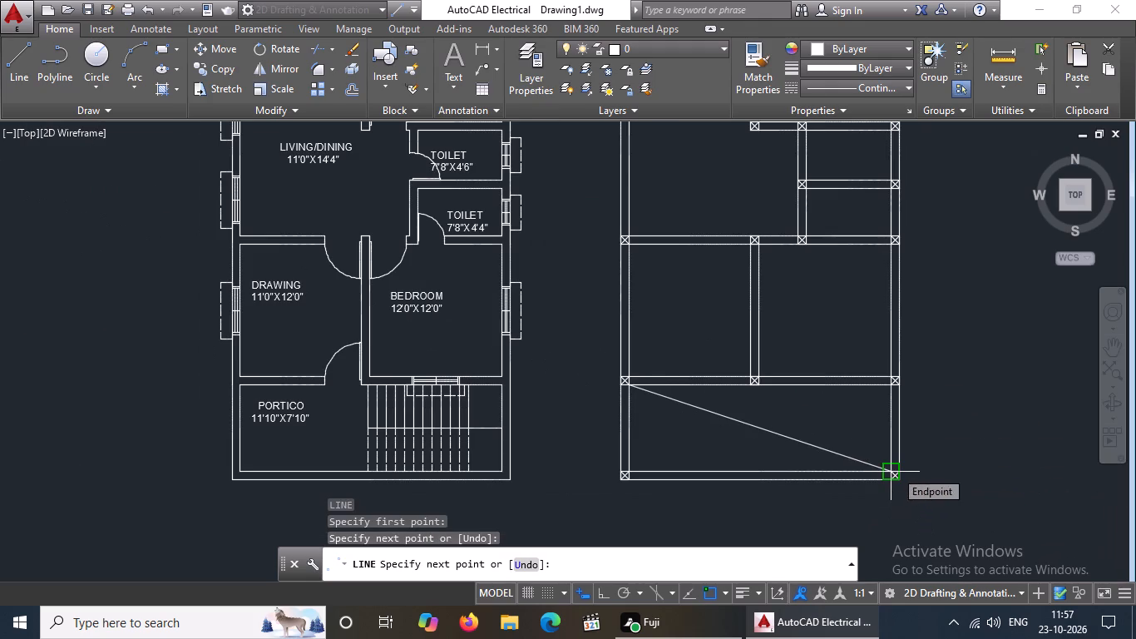
# Draw the crossing diagonal in the southernmost bay from its south-west inner corner to its north-east inner corner.
pyautogui.press('l')
pyautogui.press('Return')
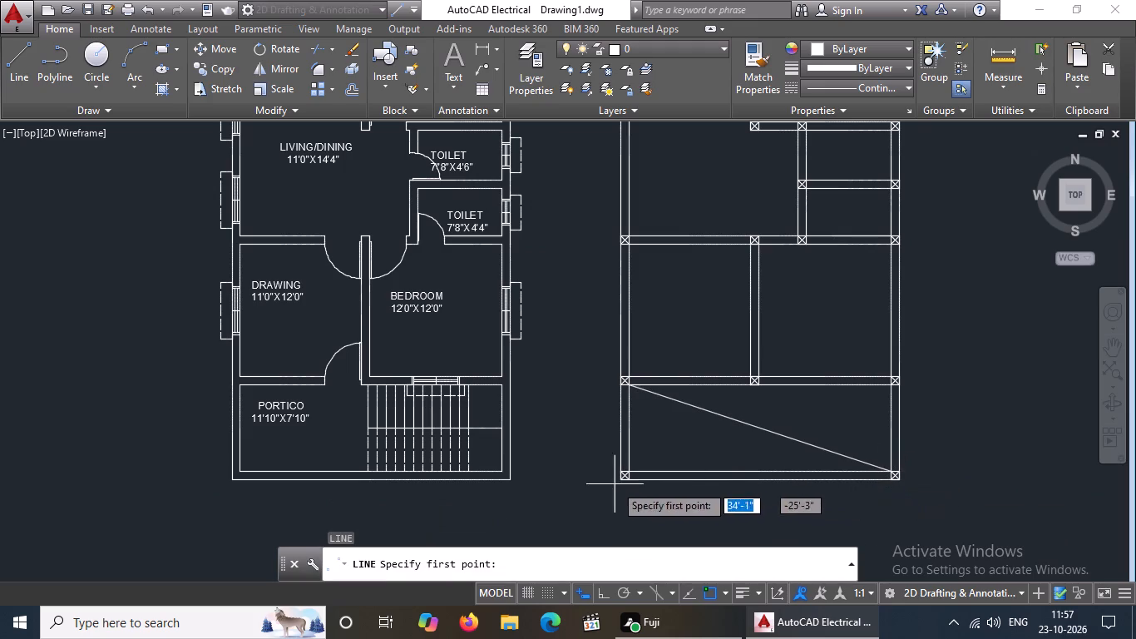
pyautogui.scroll(2, 629, 468)
pyautogui.click(625, 475)
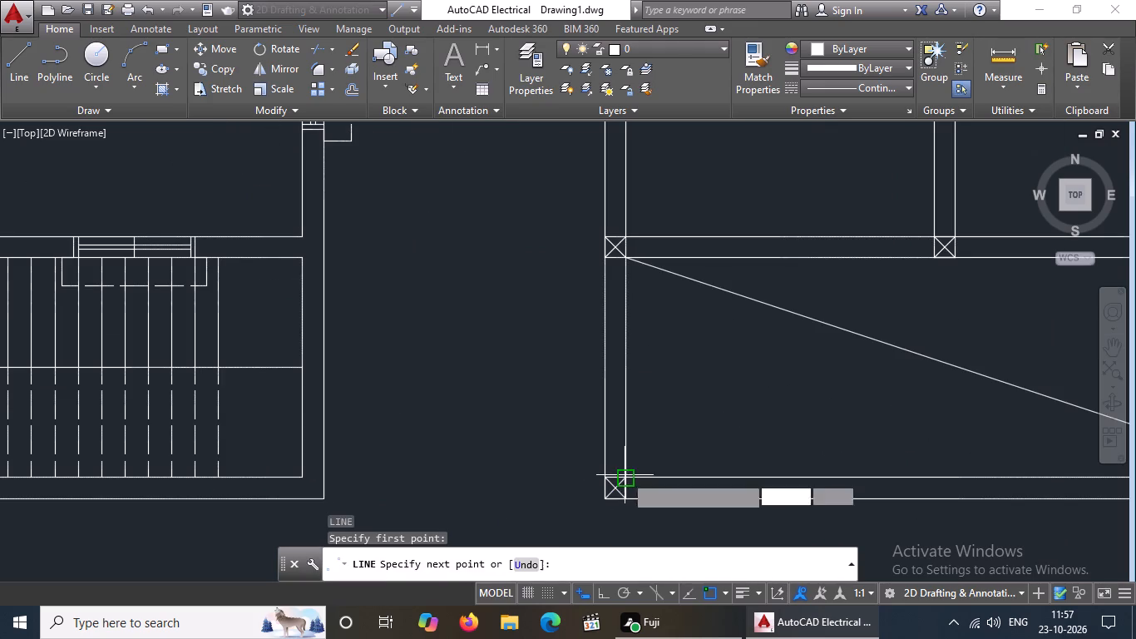
pyautogui.scroll(-3, 676, 442)
pyautogui.scroll(3, 837, 405)
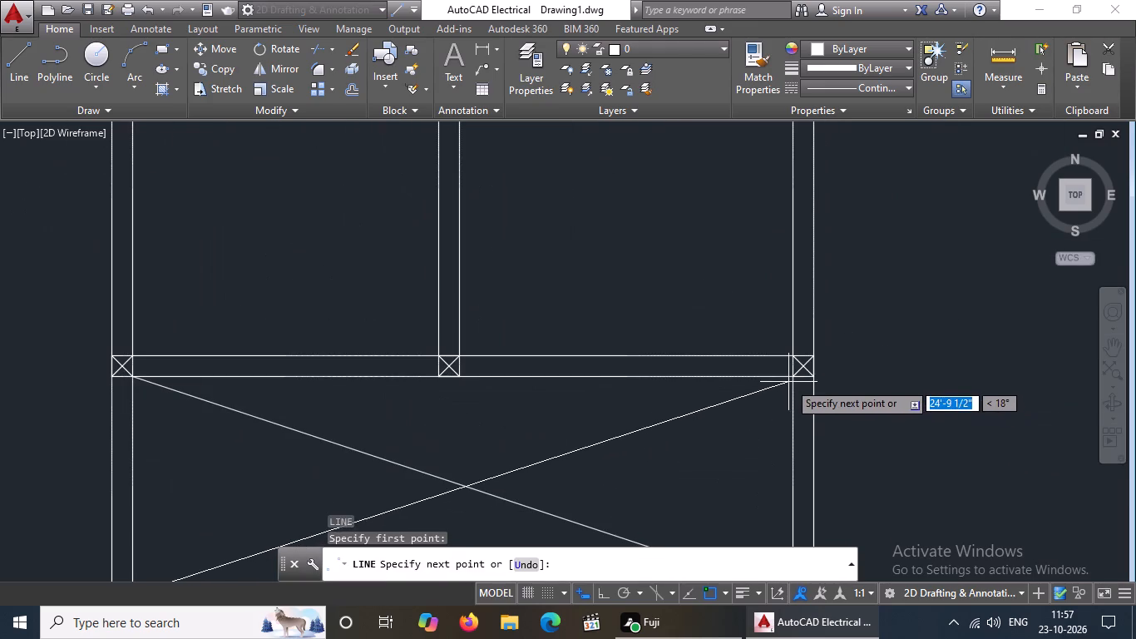
pyautogui.click(795, 375)
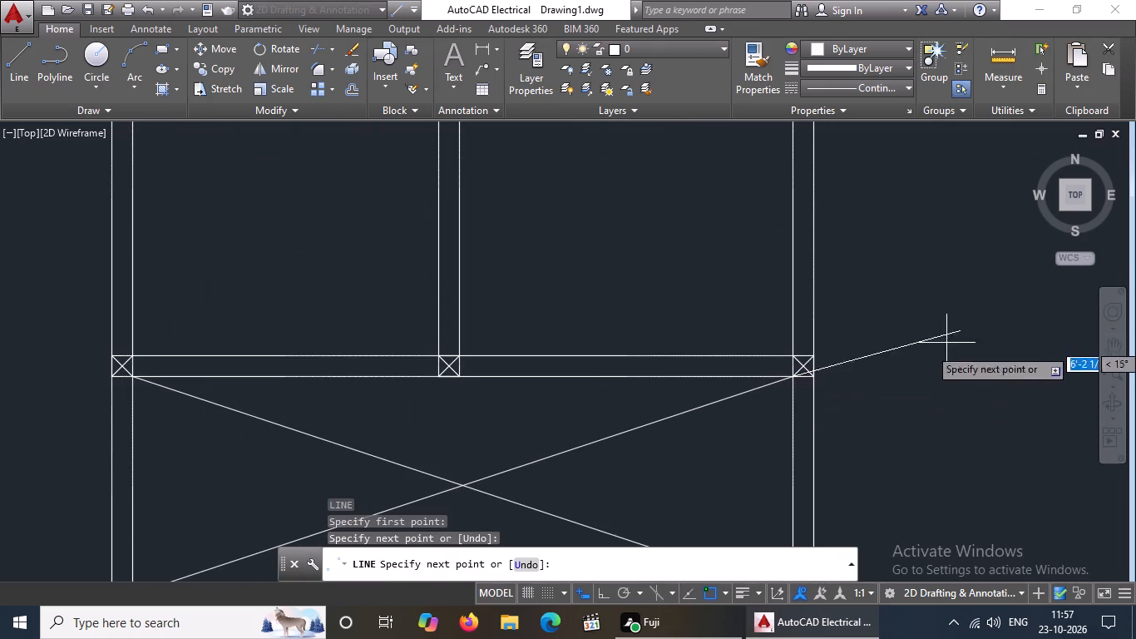
pyautogui.press('Escape')
pyautogui.press('Escape')
pyautogui.scroll(2, 795, 394)
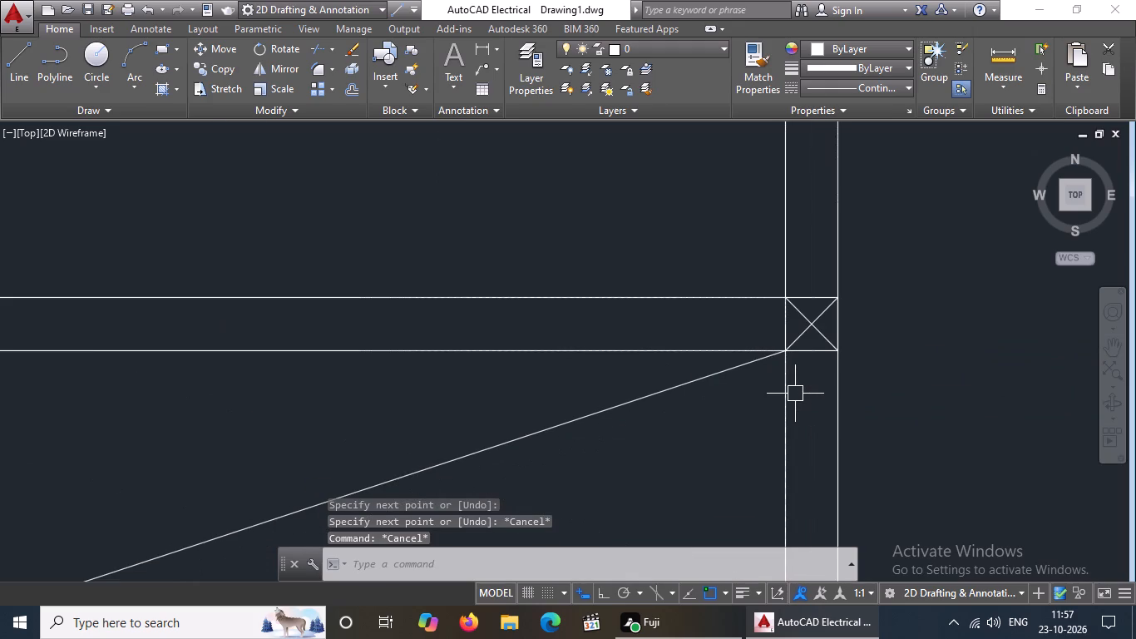
pyautogui.scroll(-4, 788, 392)
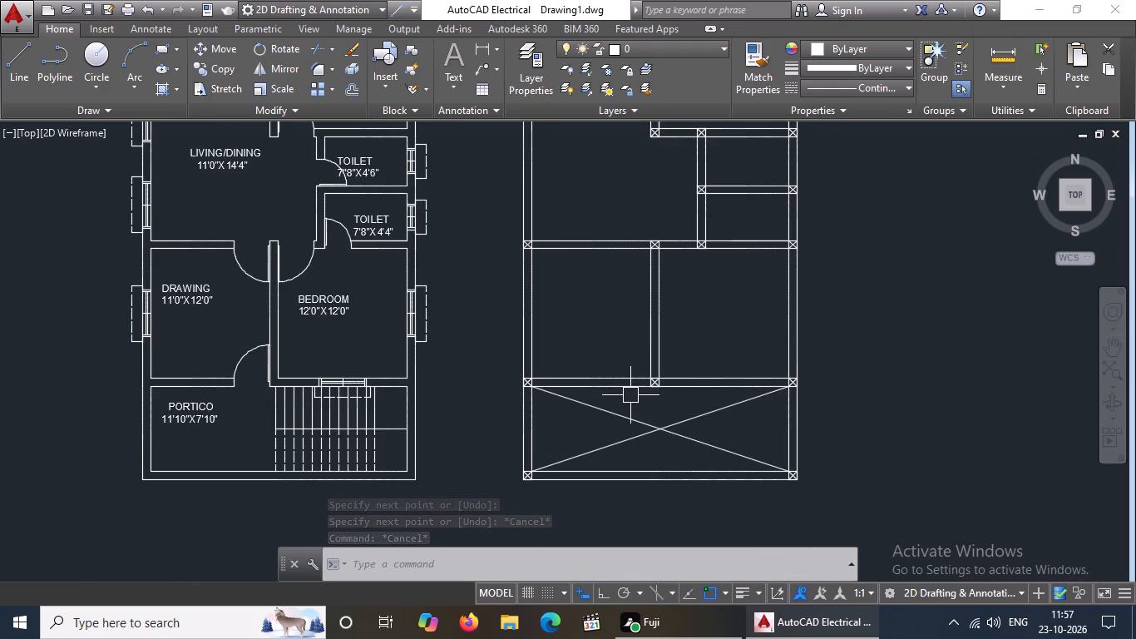
# Draw a diagonal across the copied drawing room, north-west of the crossed bay, from its south-west to its north-east inner corner.
pyautogui.press('Escape')
pyautogui.press('l')
pyautogui.press('Return')
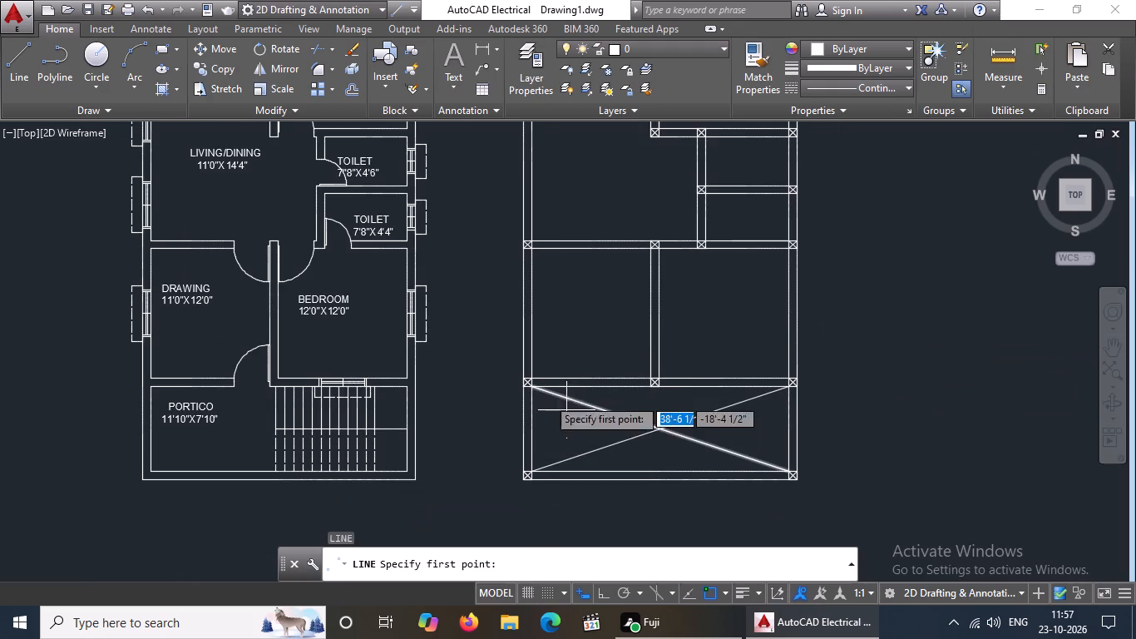
pyautogui.scroll(2, 542, 334)
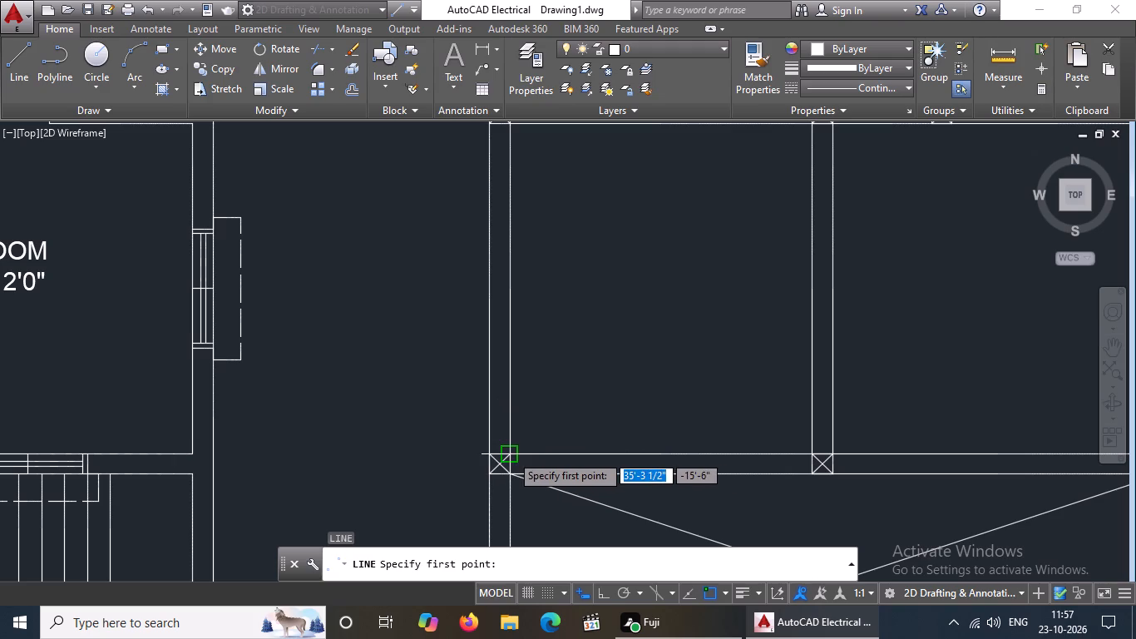
pyautogui.moveTo(511, 453); pyautogui.dragTo(516, 444)
pyautogui.scroll(-3, 576, 389)
pyautogui.scroll(5, 622, 329)
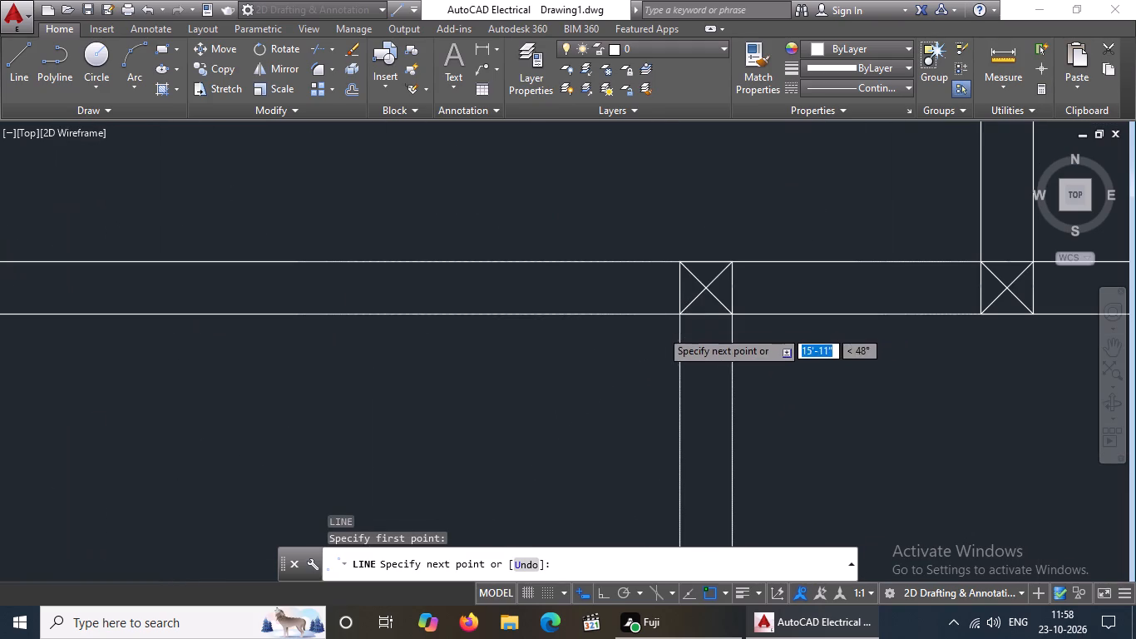
pyautogui.click(681, 315)
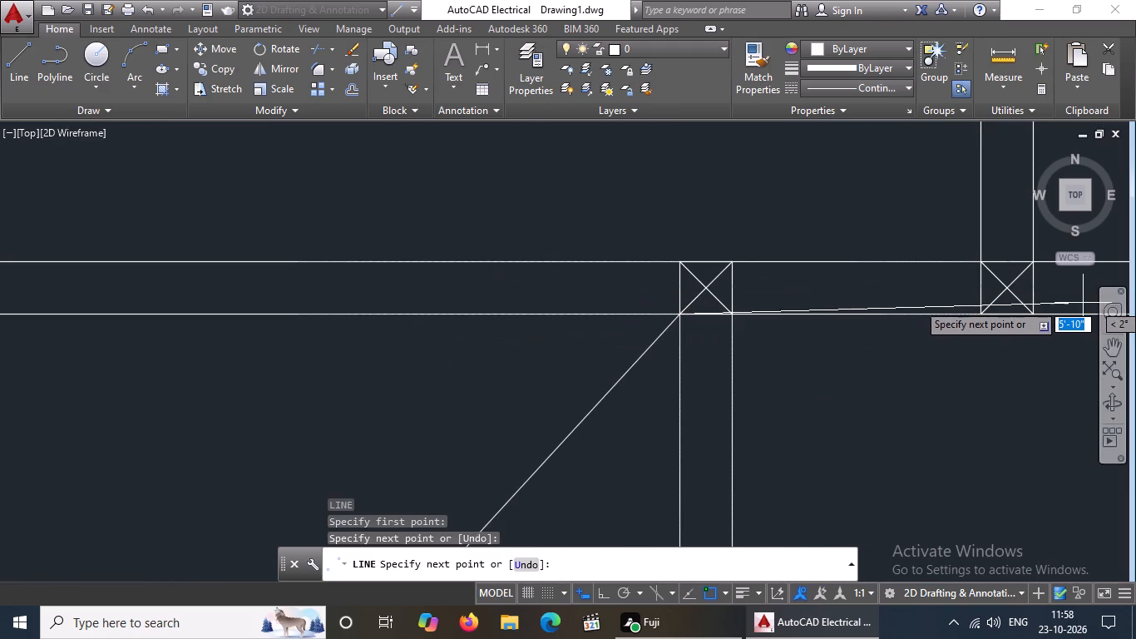
pyautogui.press('Return')
# Draw the crossing diagonal in the copied drawing room from its north-west inner corner to its south-east inner corner.
pyautogui.press('l')
pyautogui.press('Return')
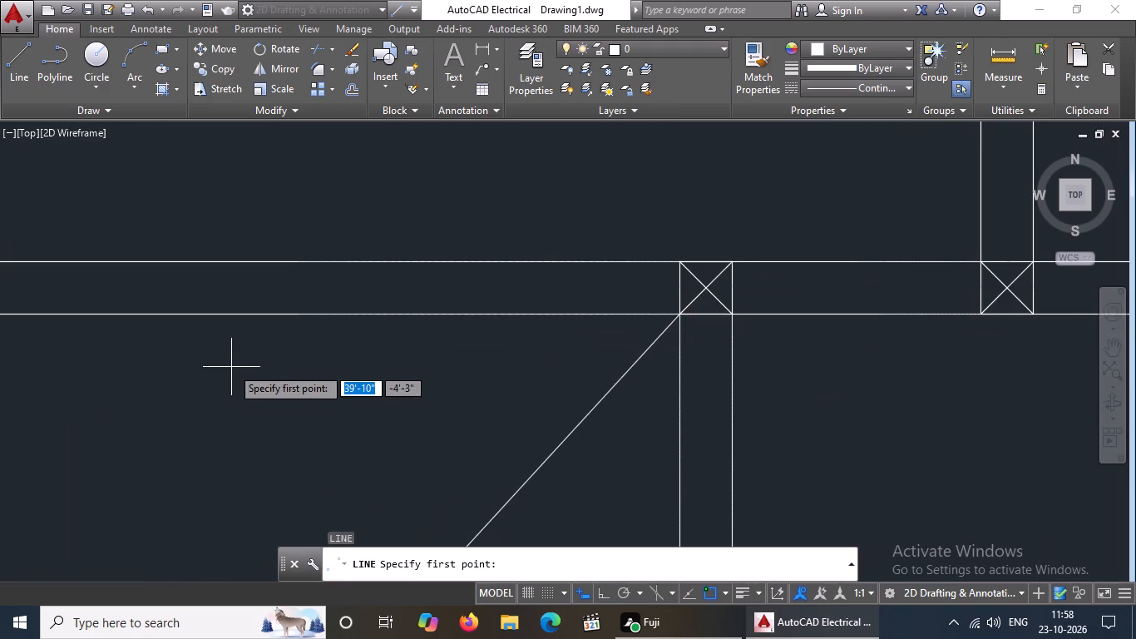
pyautogui.scroll(-2, 231, 365)
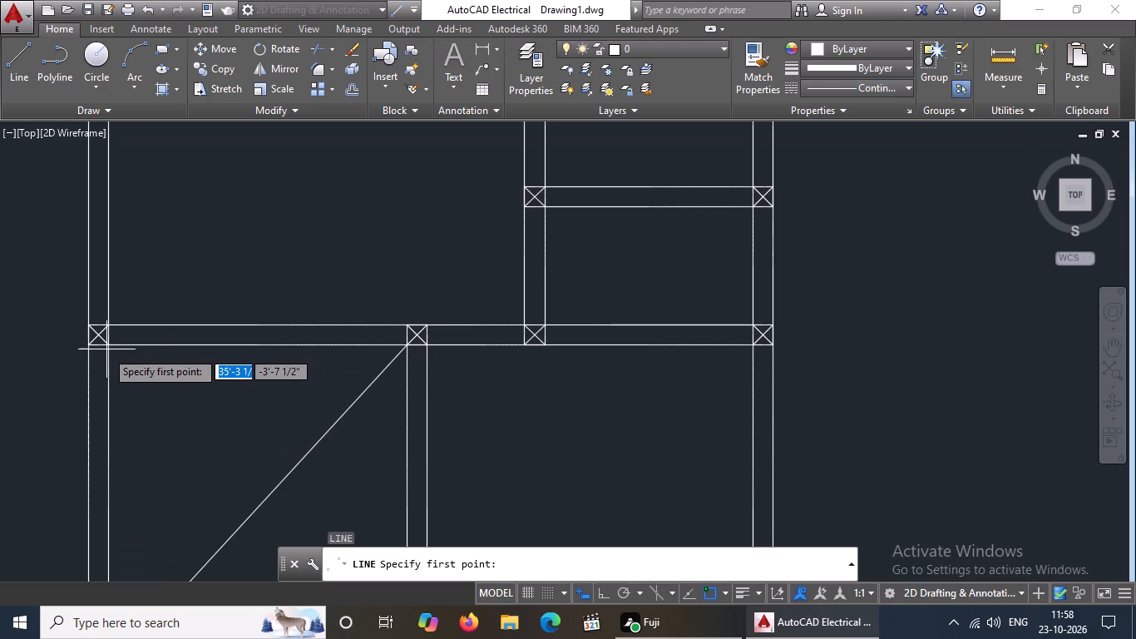
pyautogui.moveTo(106, 342); pyautogui.dragTo(116, 362)
pyautogui.scroll(-5, 156, 380)
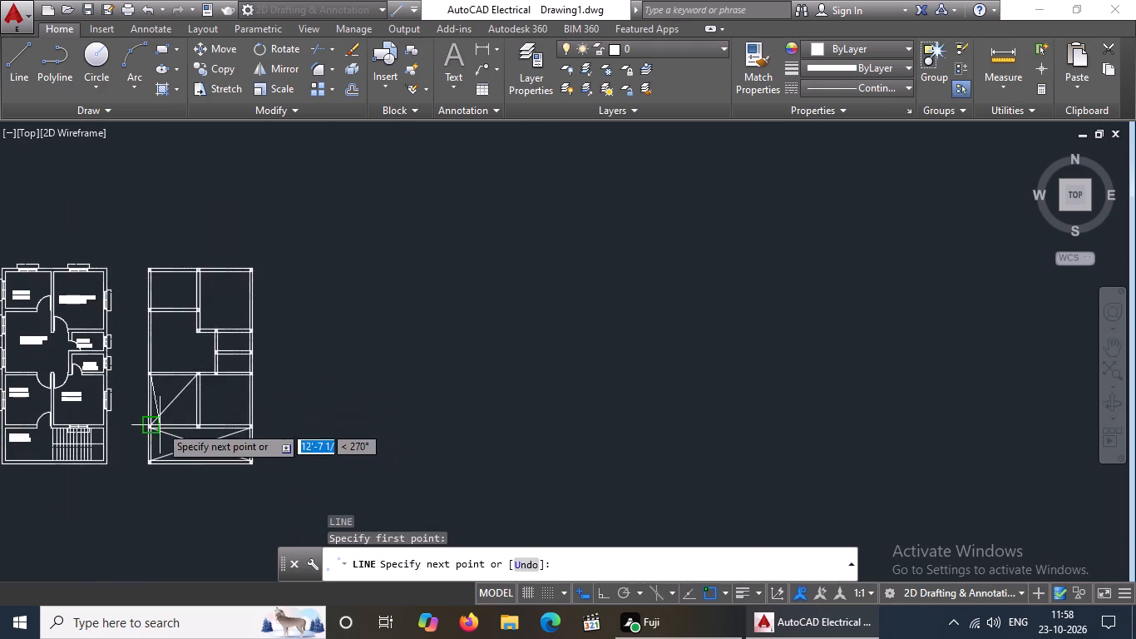
pyautogui.scroll(5, 159, 425)
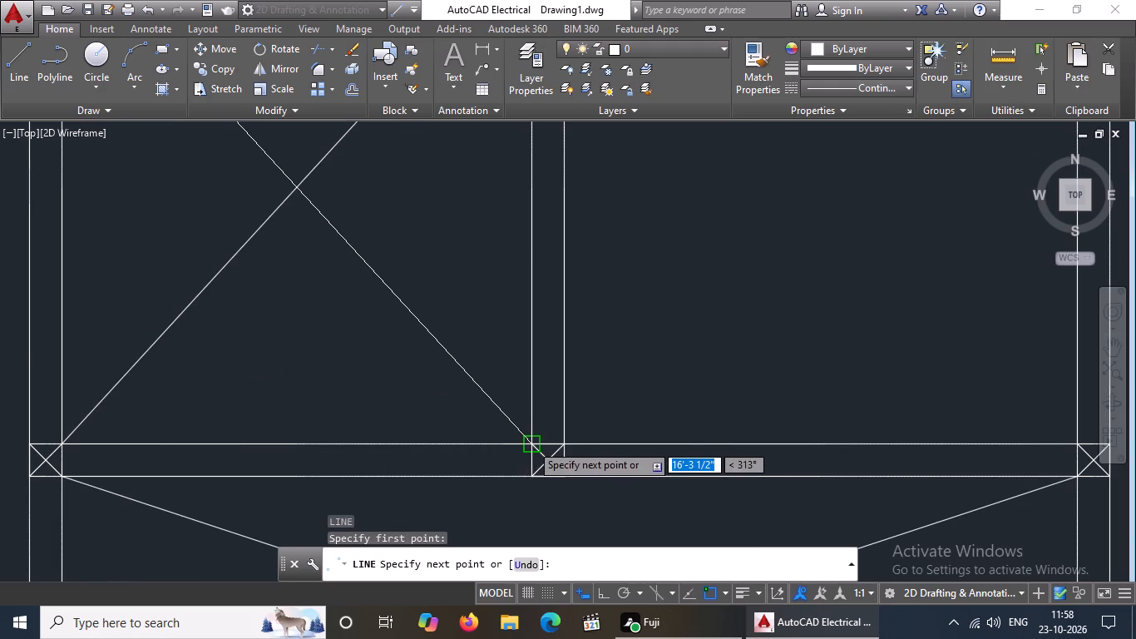
pyautogui.click(531, 443)
pyautogui.scroll(-5, 493, 462)
pyautogui.scroll(3, 494, 441)
pyautogui.press('Return')
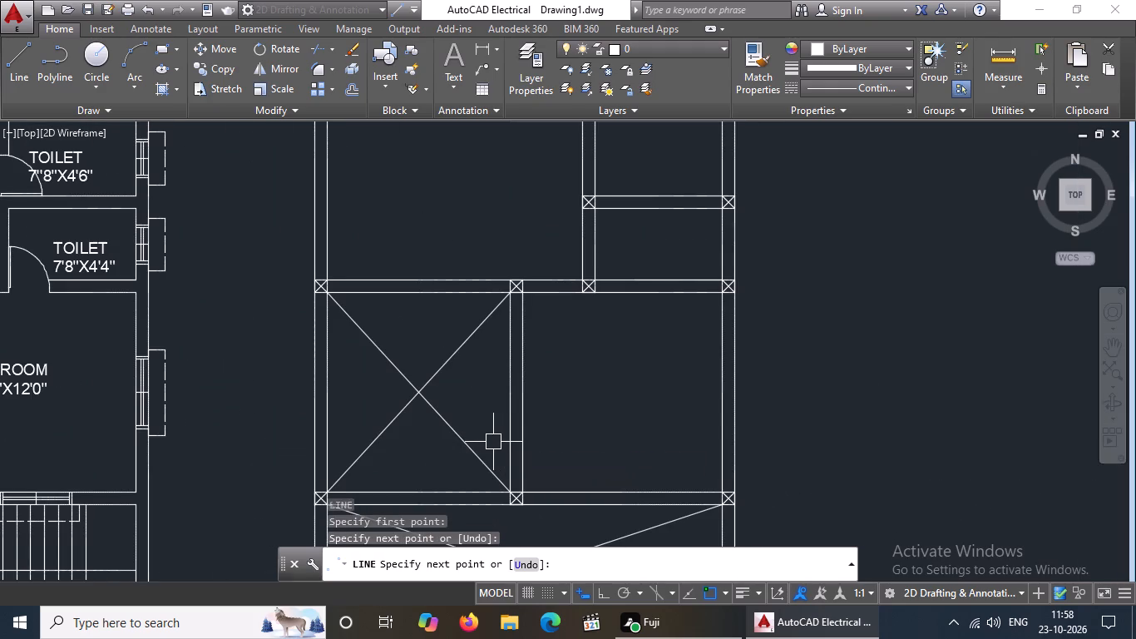
# Draw a diagonal line across the copied bedroom, east of the drawing room, from its south-west to its north-east inner corner.
pyautogui.press('l')
pyautogui.press('Return')
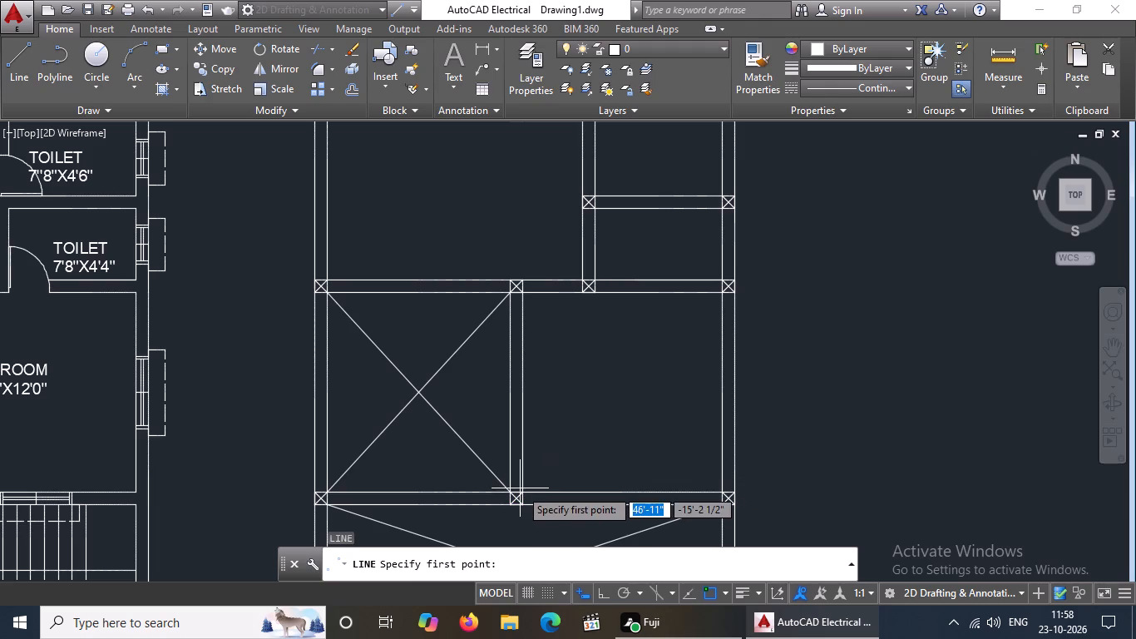
pyautogui.moveTo(524, 493); pyautogui.dragTo(537, 461)
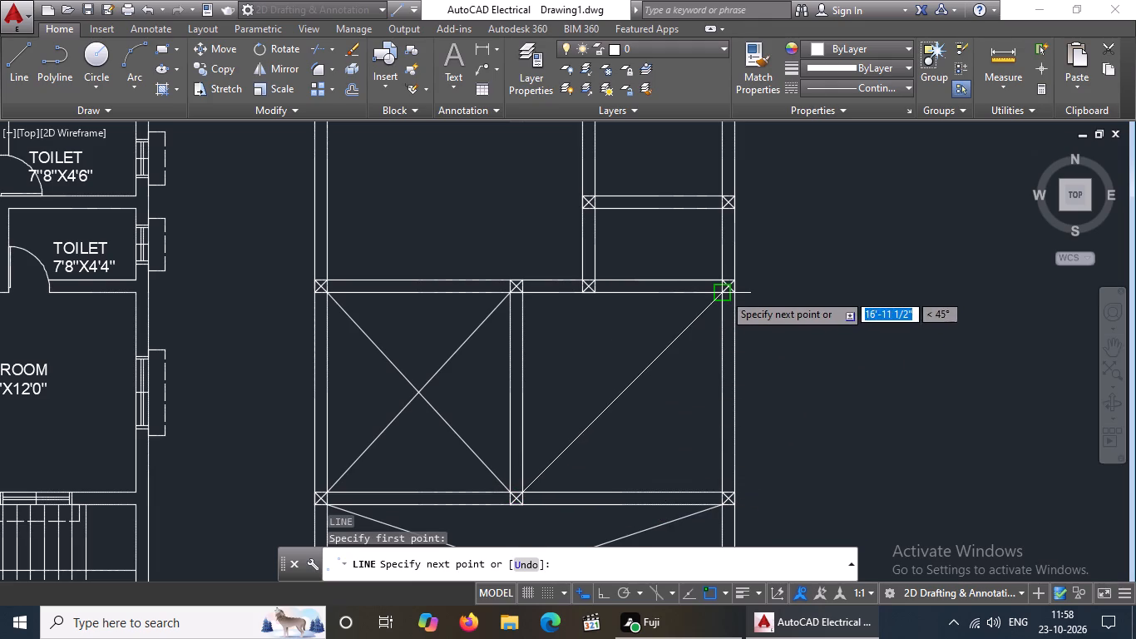
pyautogui.click(724, 293)
pyautogui.press('Return')
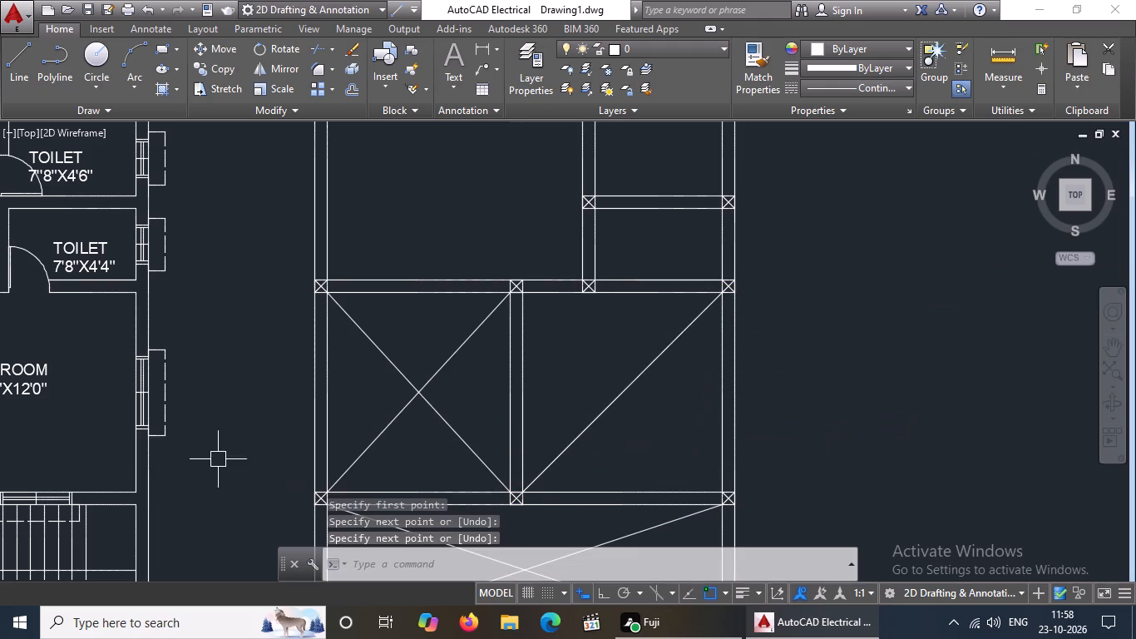
# Draw the crossing diagonal in the copied bedroom from its north-west inner corner to its south-east inner corner.
pyautogui.press('l')
pyautogui.press('Return')
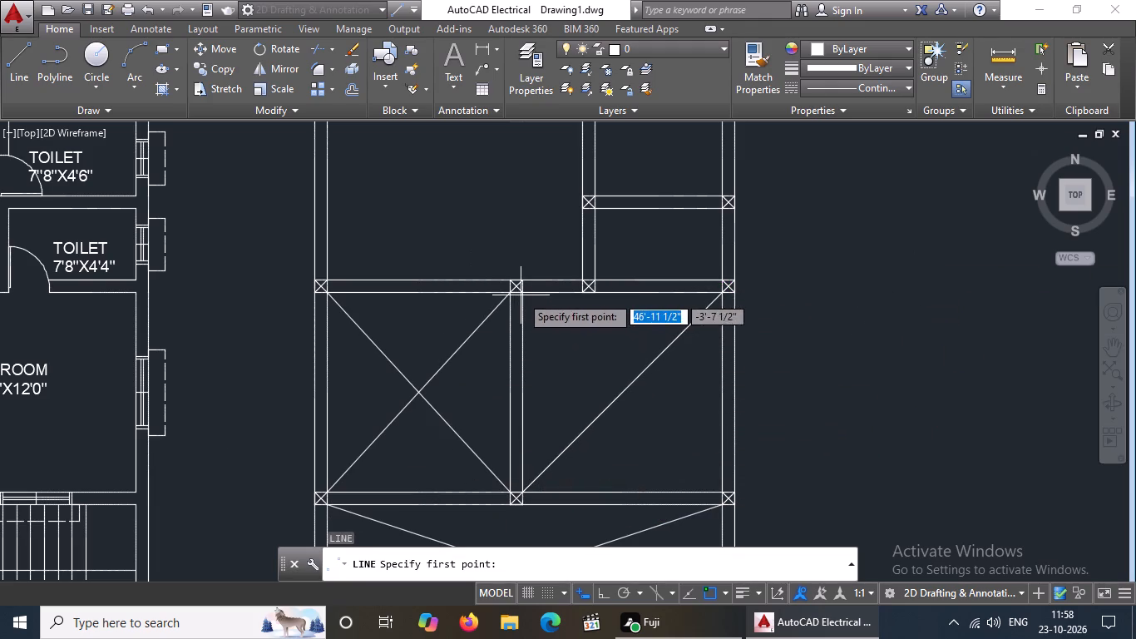
pyautogui.click(523, 293)
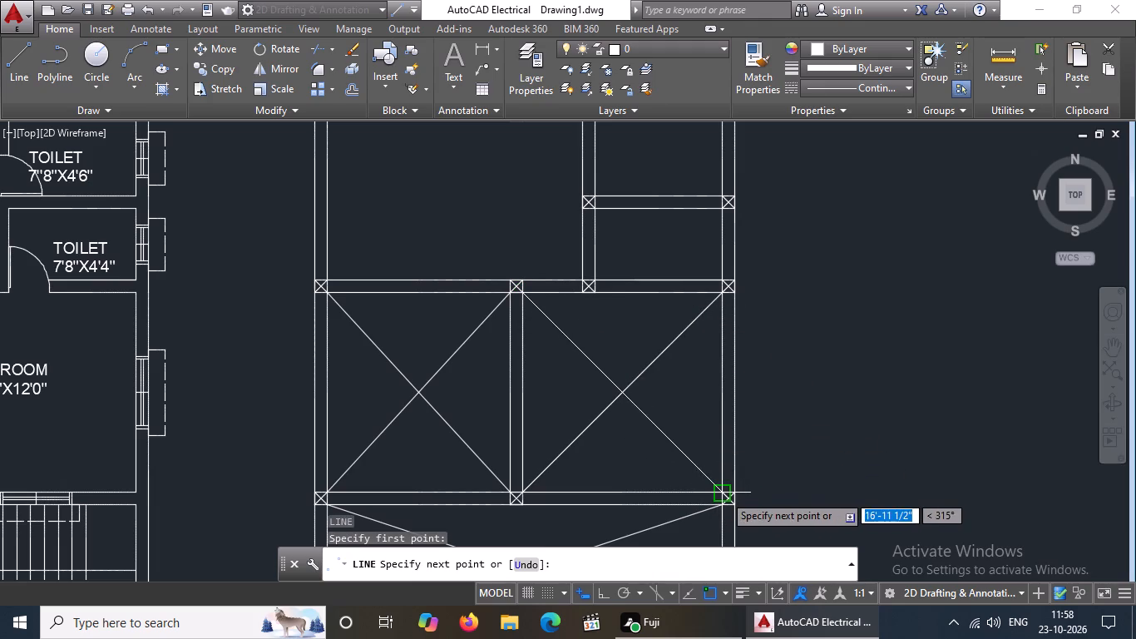
pyautogui.click(724, 494)
pyautogui.scroll(-5, 609, 434)
pyautogui.scroll(3, 675, 435)
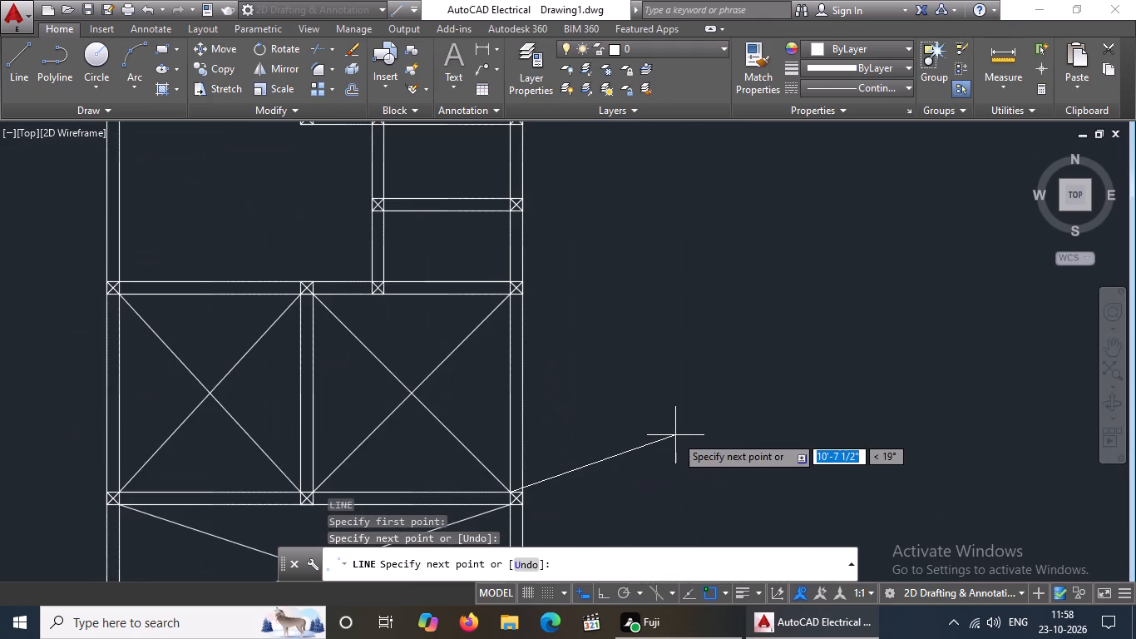
pyautogui.press('Return')
# Draw a diagonal across the copied living/dining room from its north-west inner corner to the crossed square between the drawing room and bedroom.
pyautogui.scroll(-3, 633, 426)
pyautogui.moveTo(538, 406); pyautogui.dragTo(517, 462, button='middle')
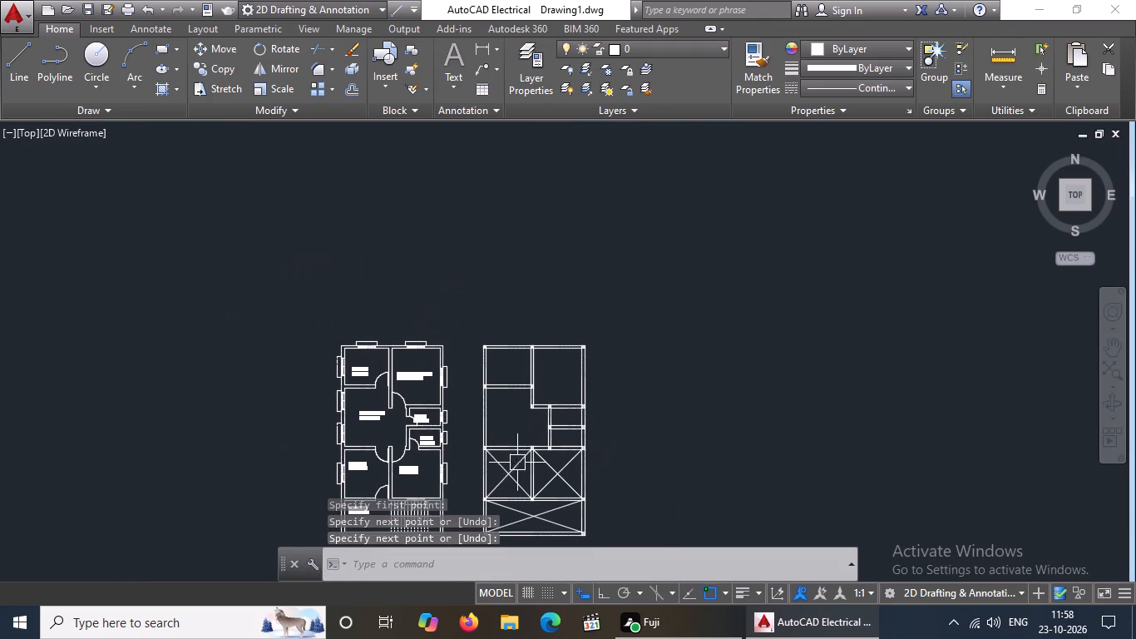
pyautogui.scroll(2, 560, 448)
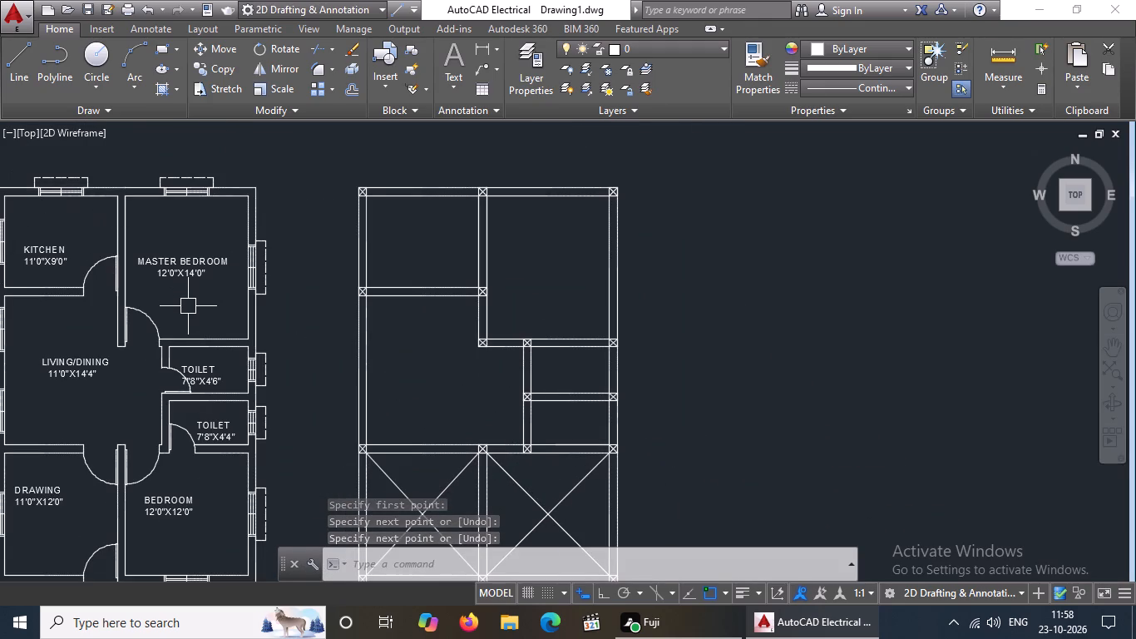
pyautogui.press('l')
pyautogui.press('Return')
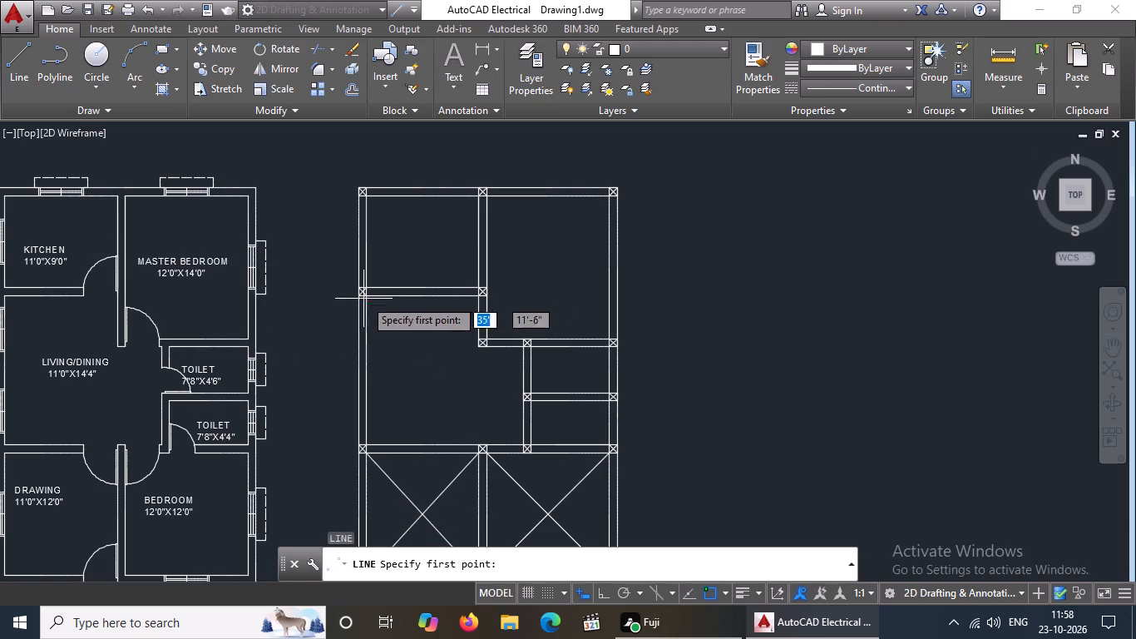
pyautogui.moveTo(370, 295); pyautogui.dragTo(378, 309)
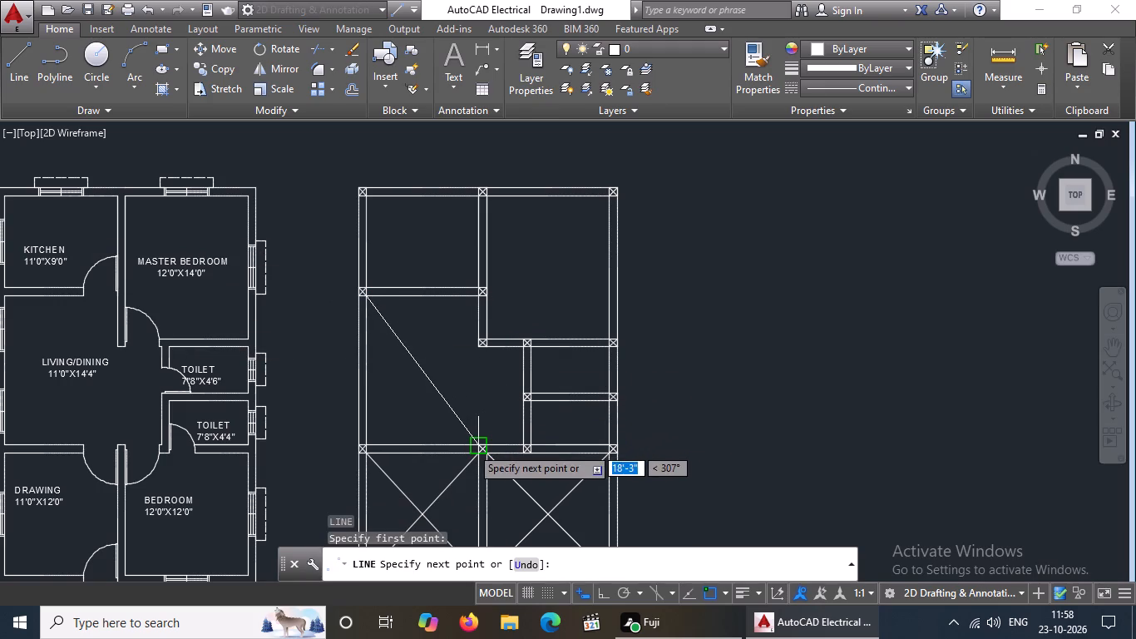
pyautogui.scroll(4, 472, 448)
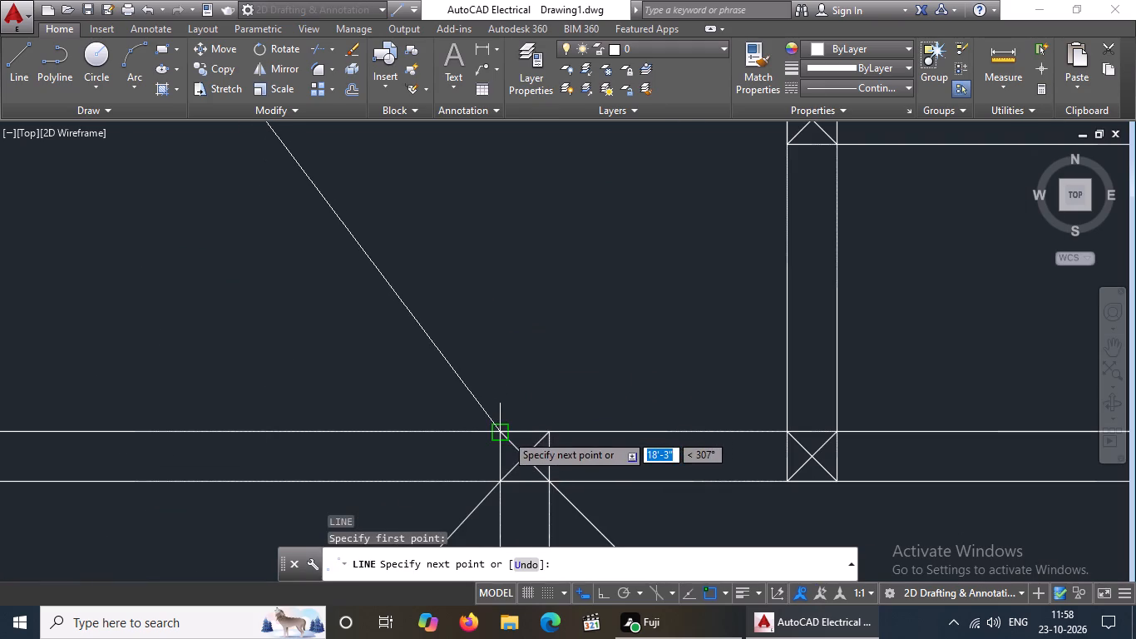
pyautogui.click(506, 433)
pyautogui.scroll(-6, 511, 425)
pyautogui.press('Return')
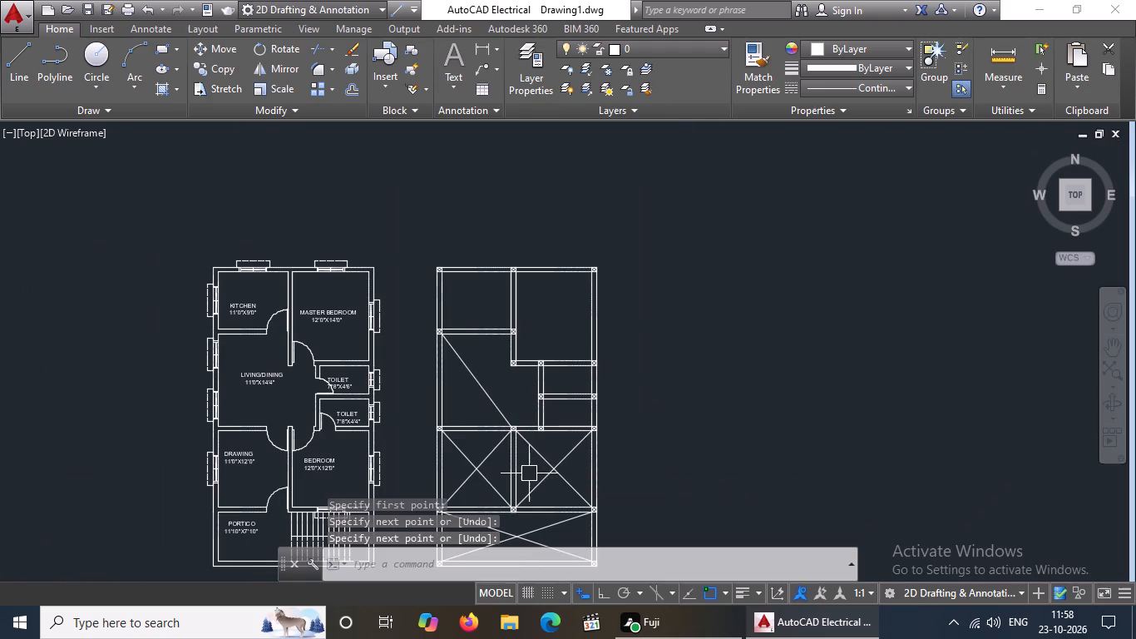
# Draw the crossing living/dining diagonal from its south-west inner corner to the crossed square at the kitchen's south-east corner.
pyautogui.press('l')
pyautogui.press('Return')
pyautogui.scroll(2, 447, 419)
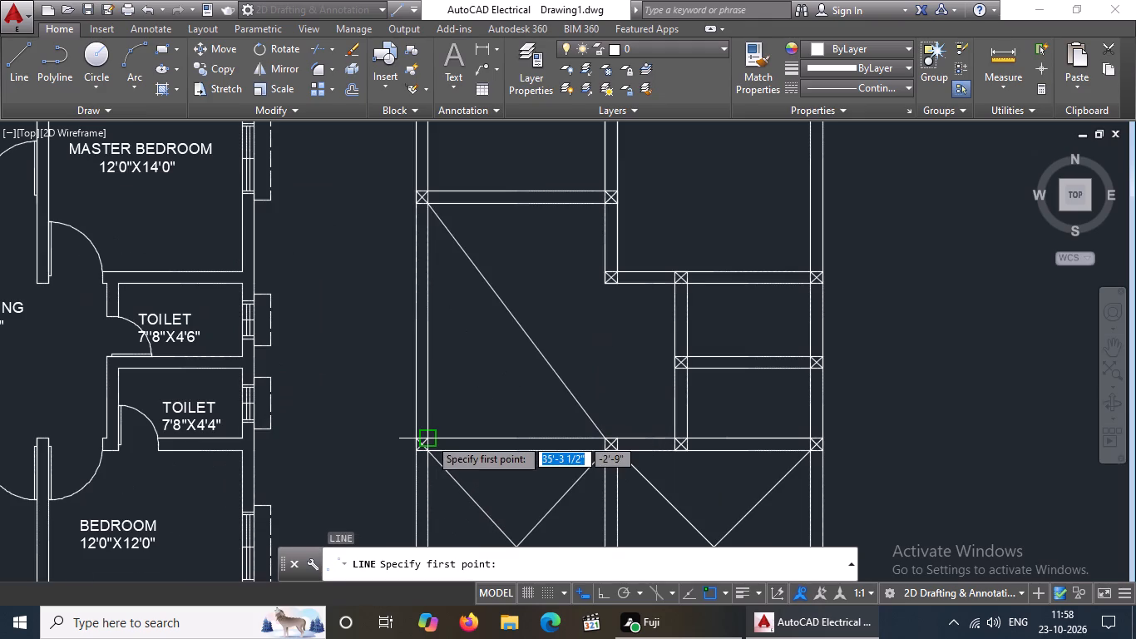
pyautogui.click(429, 438)
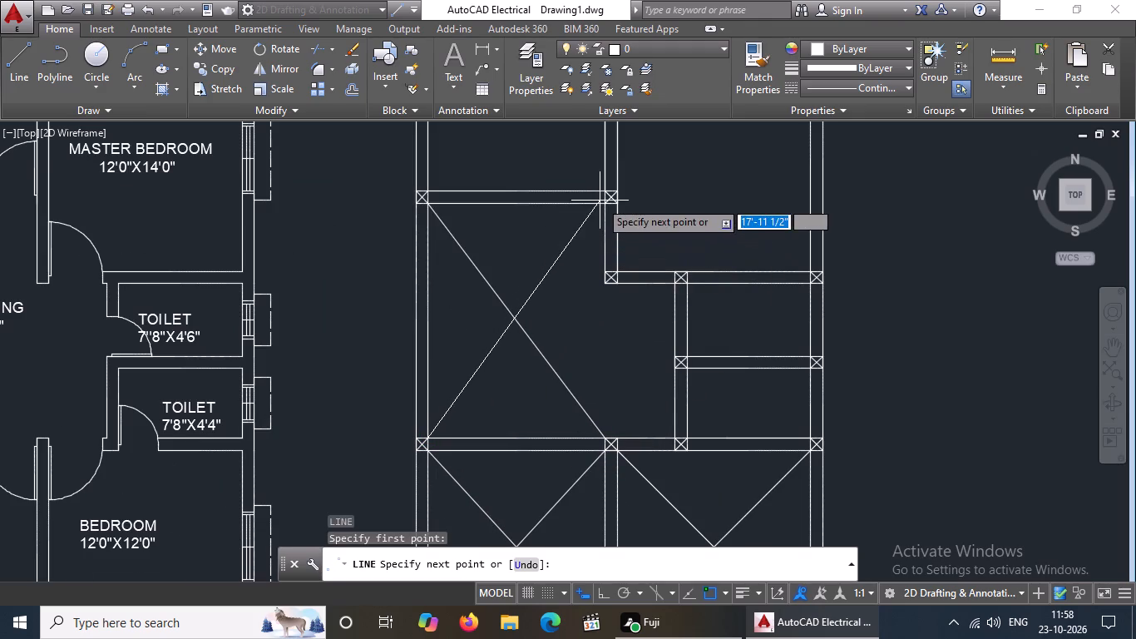
pyautogui.click(606, 208)
pyautogui.scroll(-3, 607, 215)
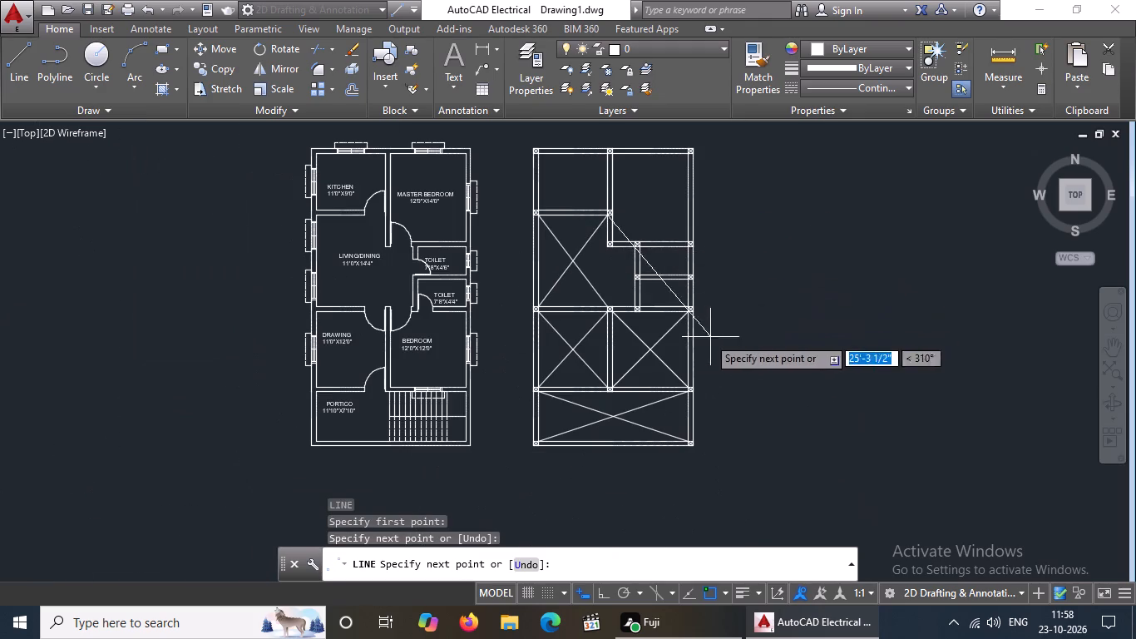
pyautogui.press('Return')
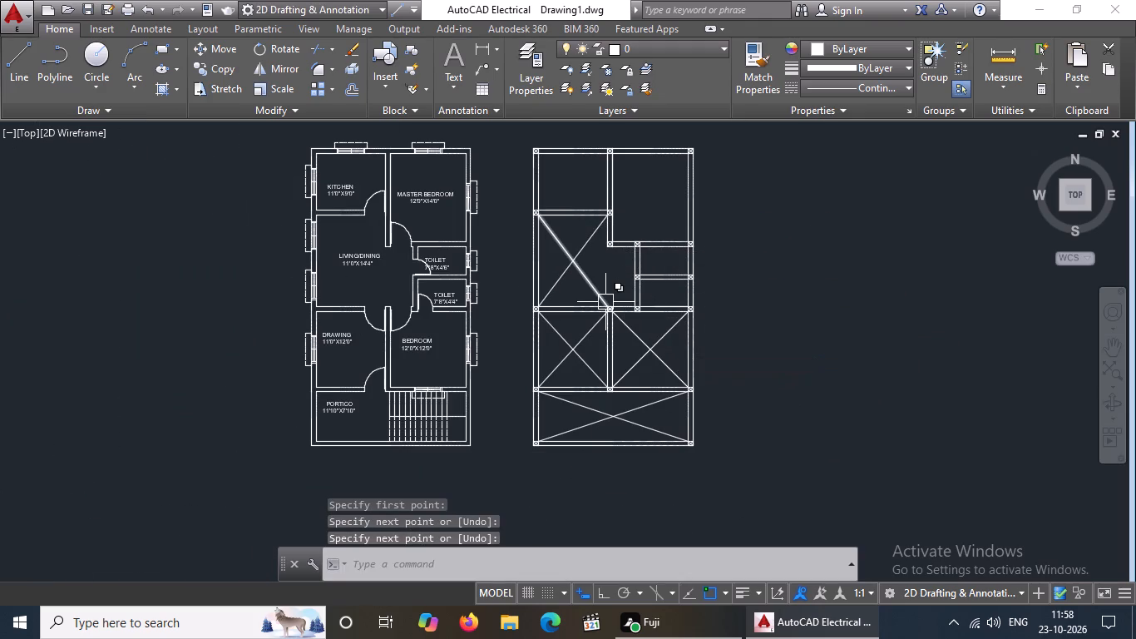
# Draw a diagonal line across the copied southern toilet, starting from its south-west inner corner.
pyautogui.press('l')
pyautogui.press('Return')
pyautogui.scroll(2, 682, 252)
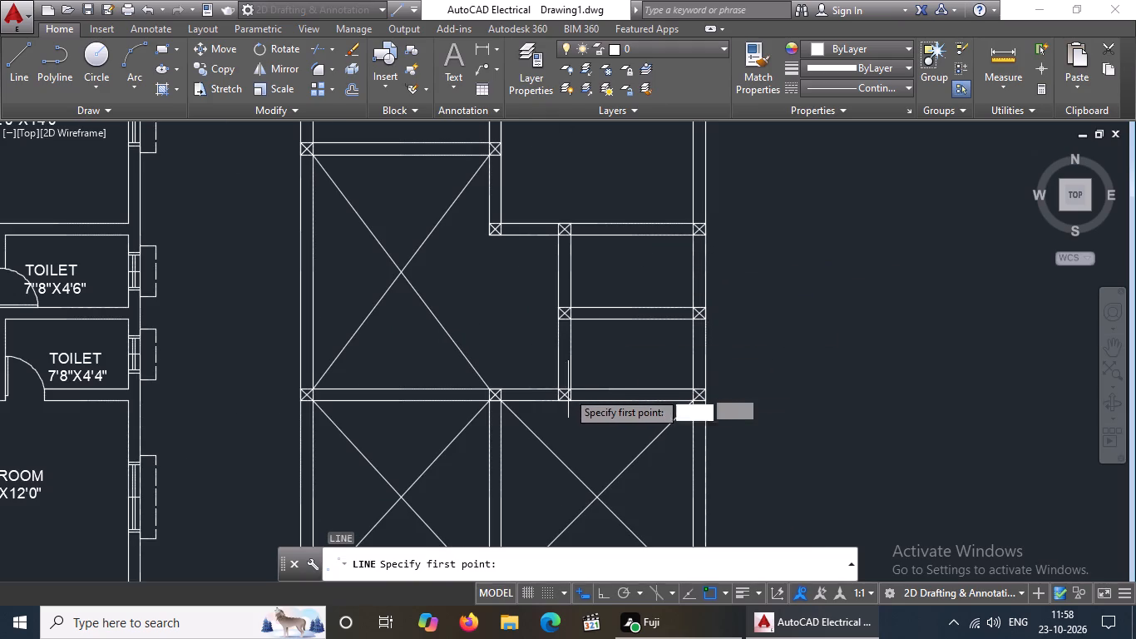
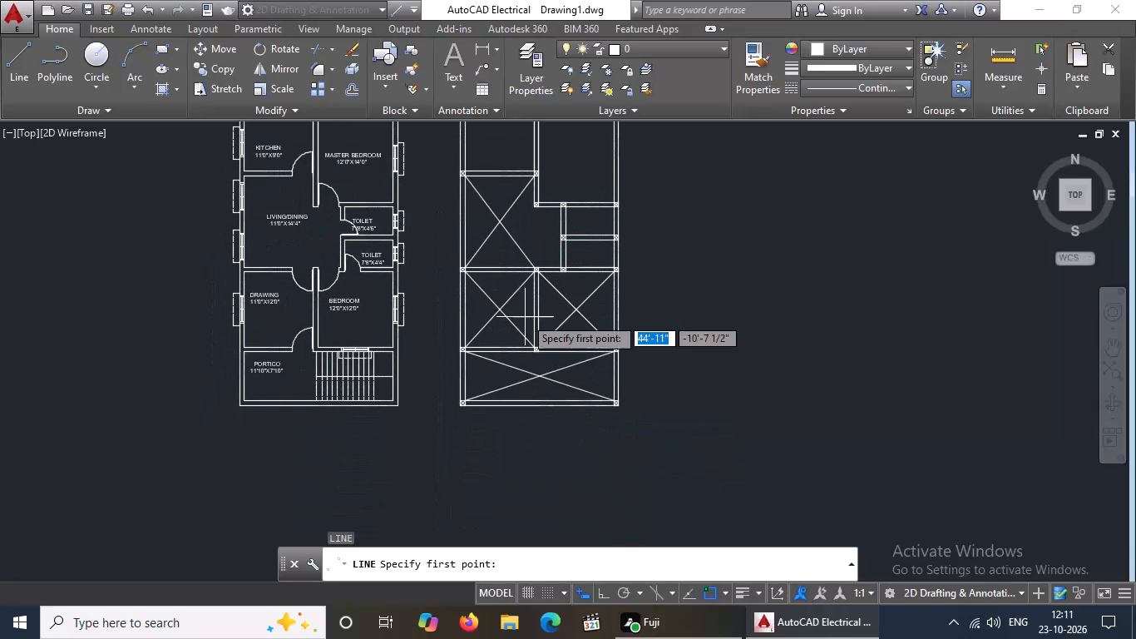
# Draw a diagonal line across the copied master bedroom from its south-west inner corner to its north-east inner corner.
pyautogui.moveTo(536, 347); pyautogui.dragTo(516, 449, button='middle')
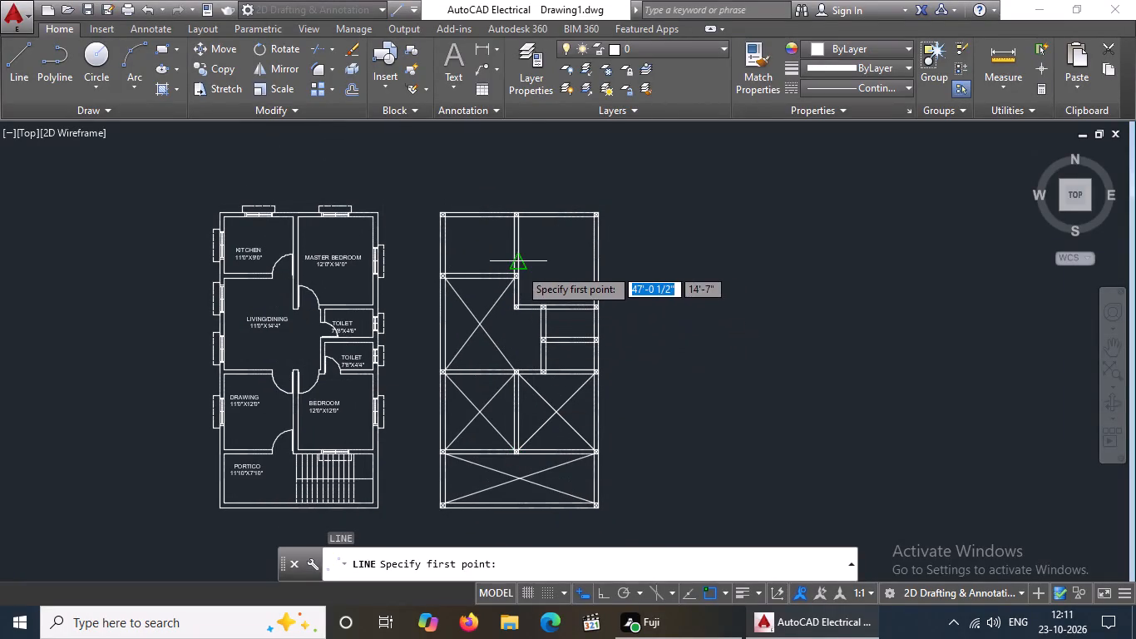
pyautogui.middleClick(519, 378)
pyautogui.moveTo(536, 298); pyautogui.dragTo(523, 372, button='middle')
pyautogui.scroll(3, 523, 373)
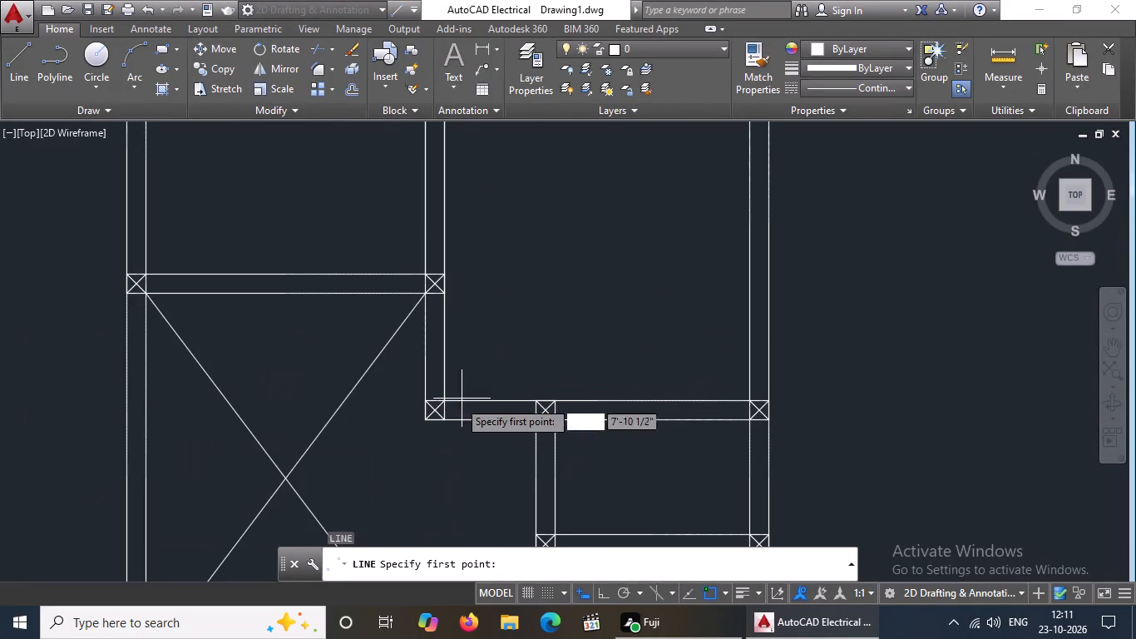
pyautogui.click(447, 401)
pyautogui.scroll(-2, 528, 310)
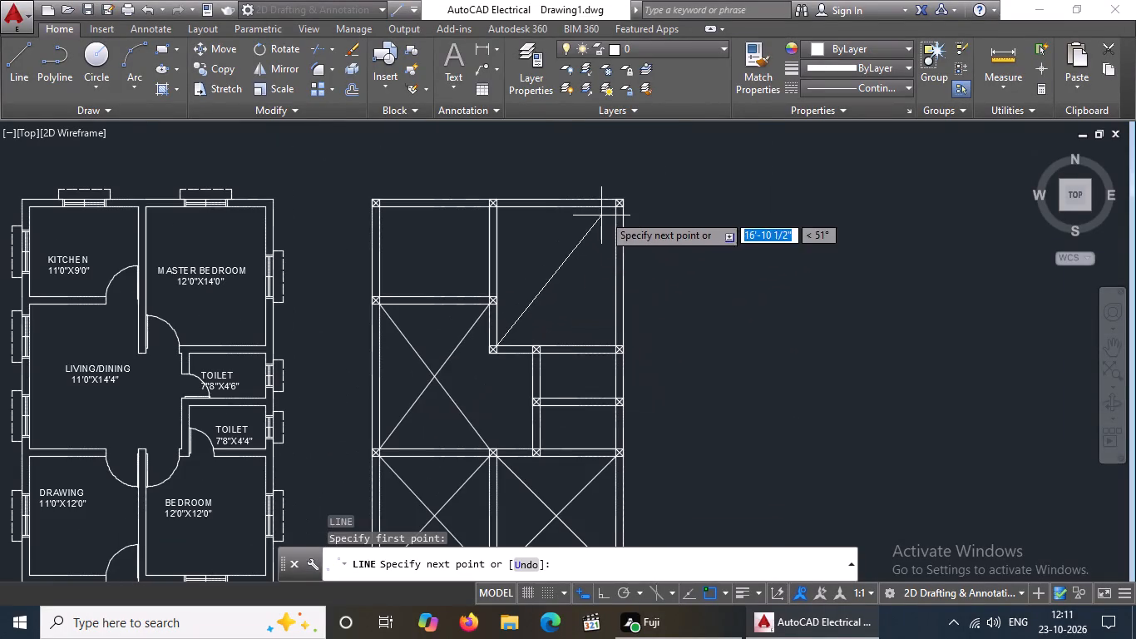
pyautogui.scroll(1, 614, 210)
pyautogui.click(617, 203)
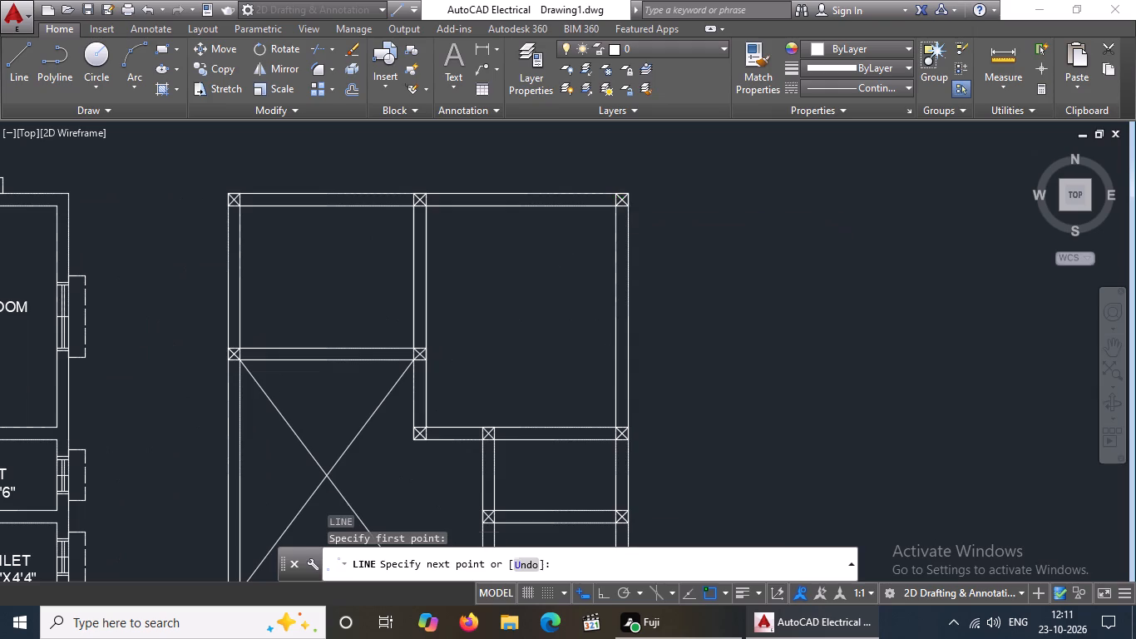
pyautogui.press('Escape')
# Draw the crossing diagonal in the copied master bedroom from its north-west inner corner to its south-east inner corner.
pyautogui.scroll(-2, 422, 332)
pyautogui.moveTo(473, 344); pyautogui.dragTo(482, 337, button='middle')
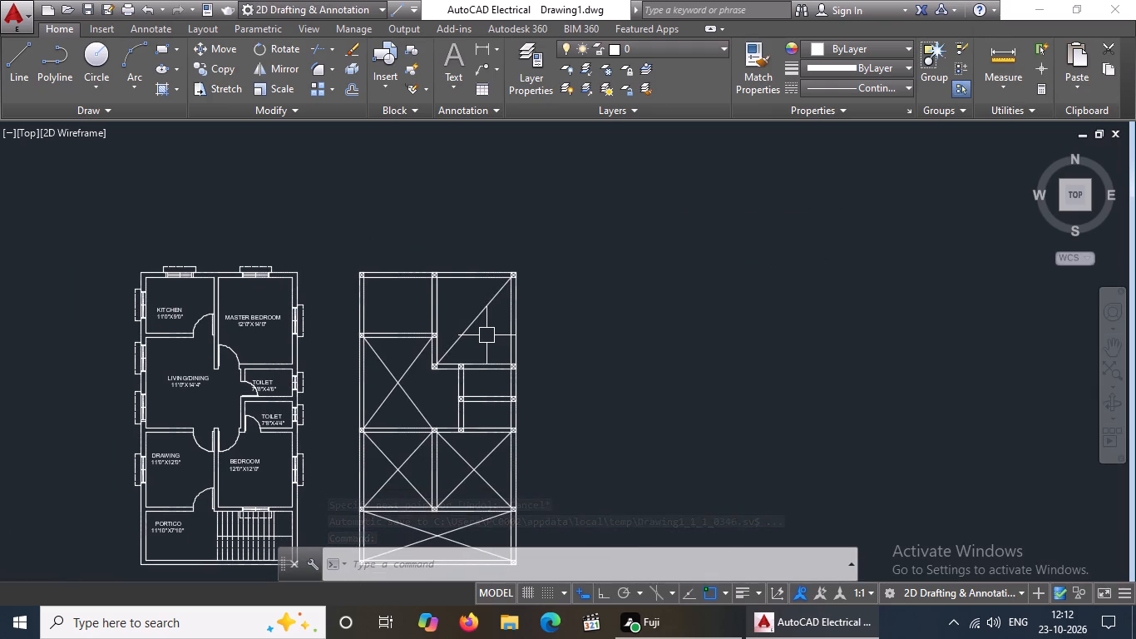
pyautogui.press('Escape')
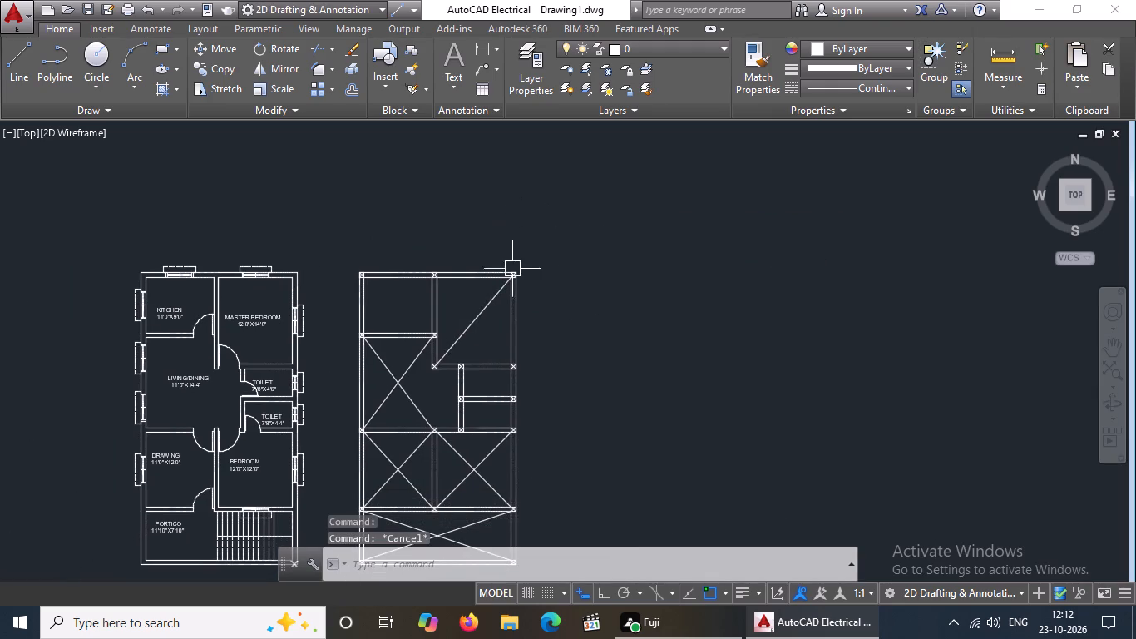
pyautogui.press('l')
pyautogui.press('Return')
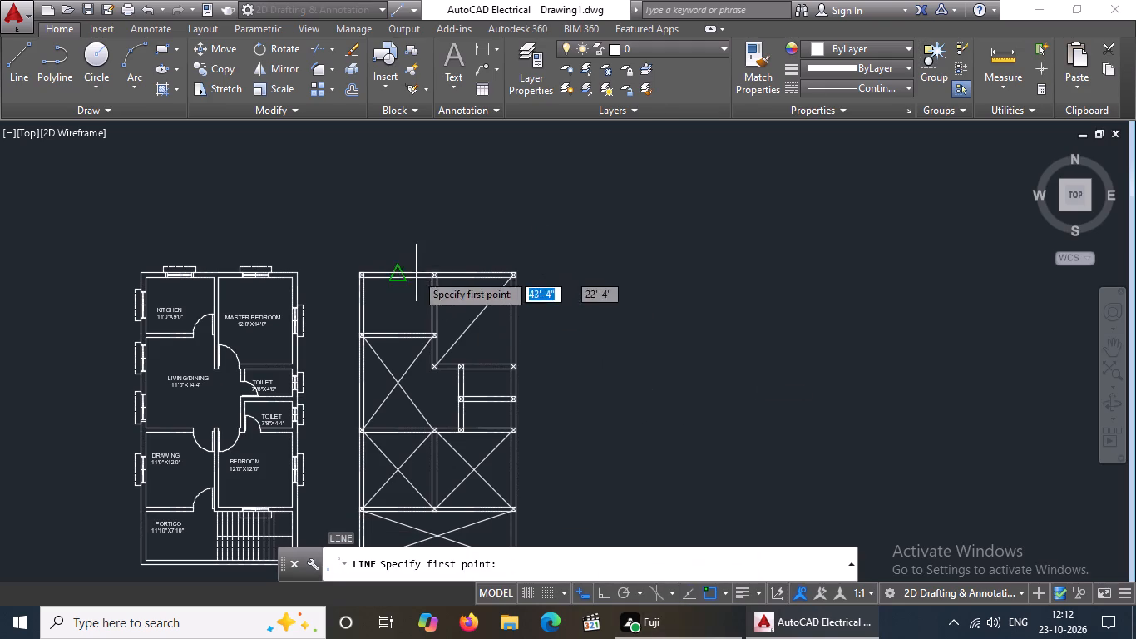
pyautogui.scroll(2, 451, 275)
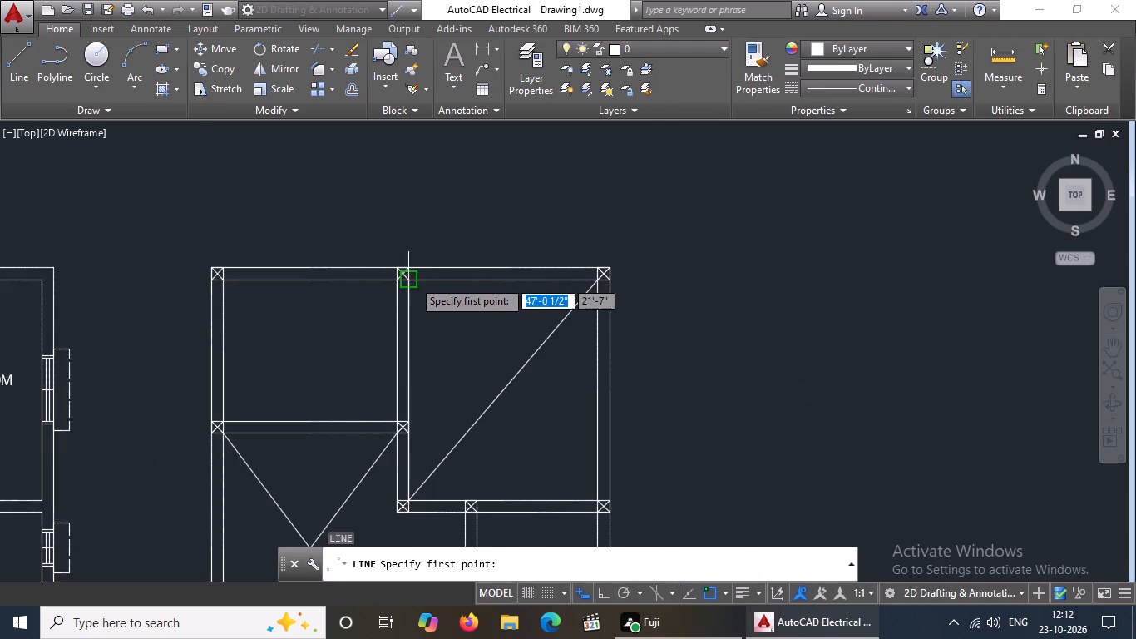
pyautogui.moveTo(414, 279); pyautogui.dragTo(441, 314)
pyautogui.click(592, 501)
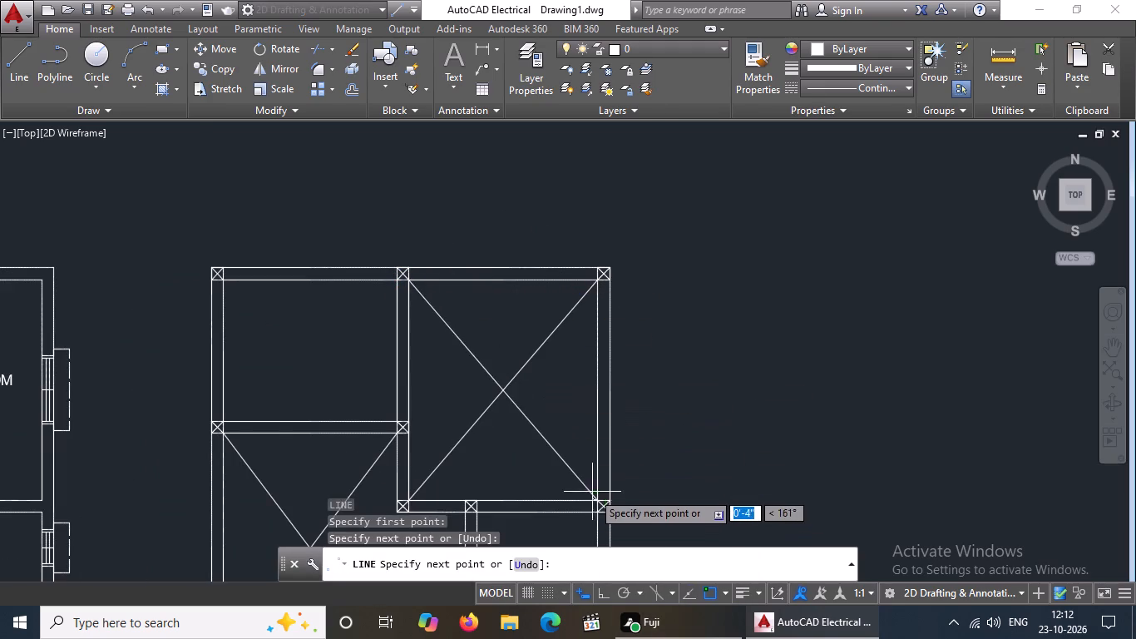
pyautogui.scroll(-2, 592, 490)
pyautogui.press('Escape')
# Draw a diagonal line across the copied kitchen from its south-west inner corner to its north-east inner corner.
pyautogui.press('l')
pyautogui.press('Return')
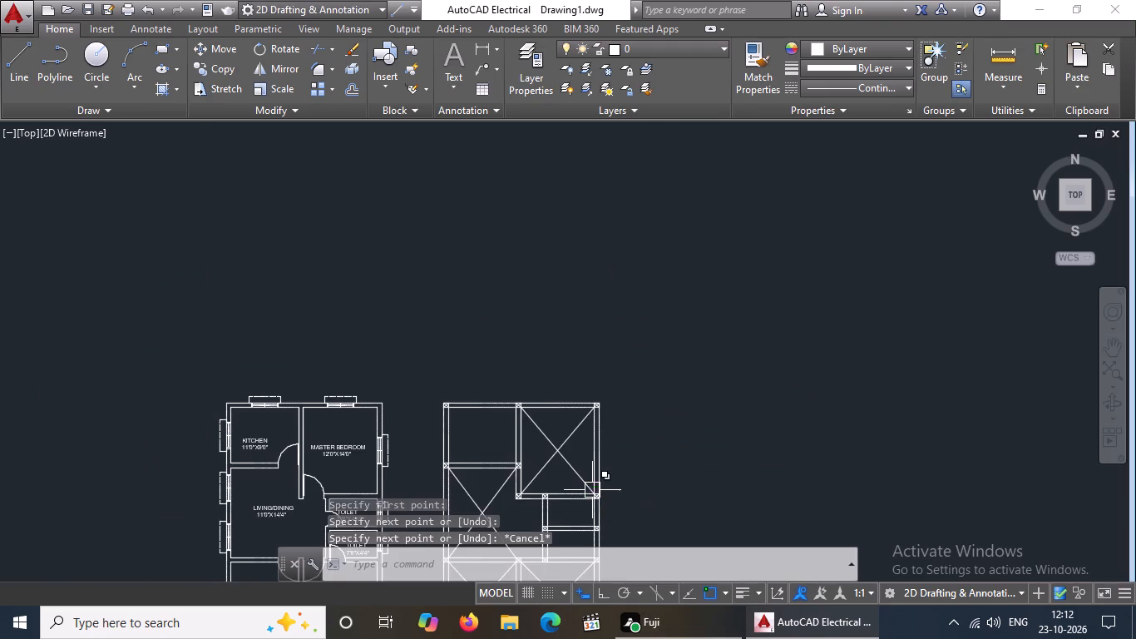
pyautogui.scroll(2, 465, 448)
pyautogui.moveTo(416, 486); pyautogui.dragTo(418, 478)
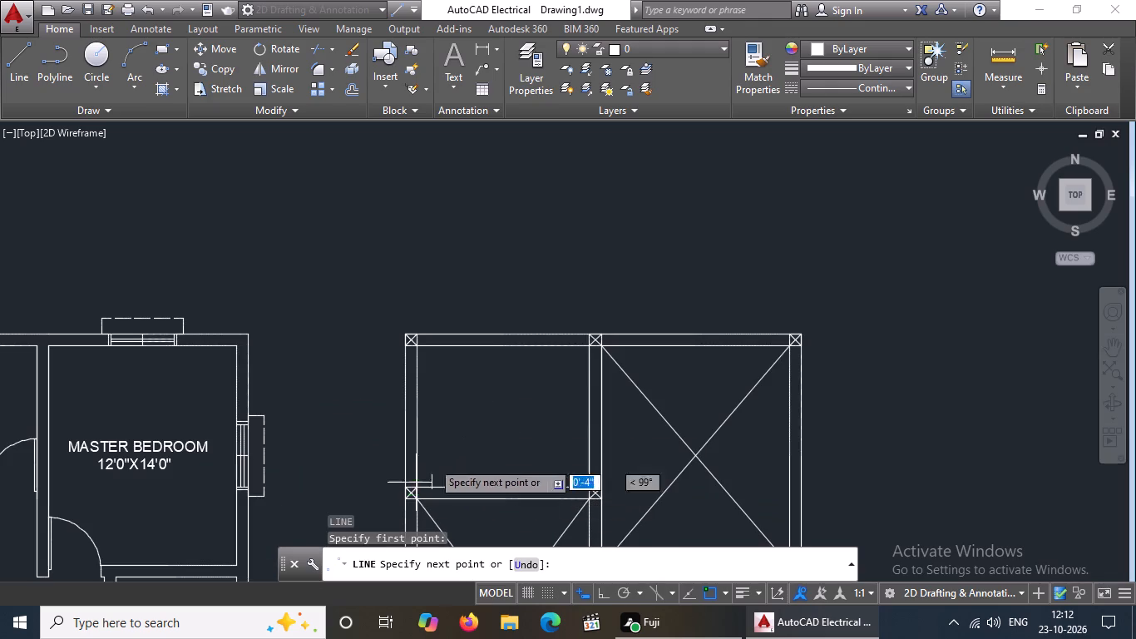
pyautogui.click(586, 345)
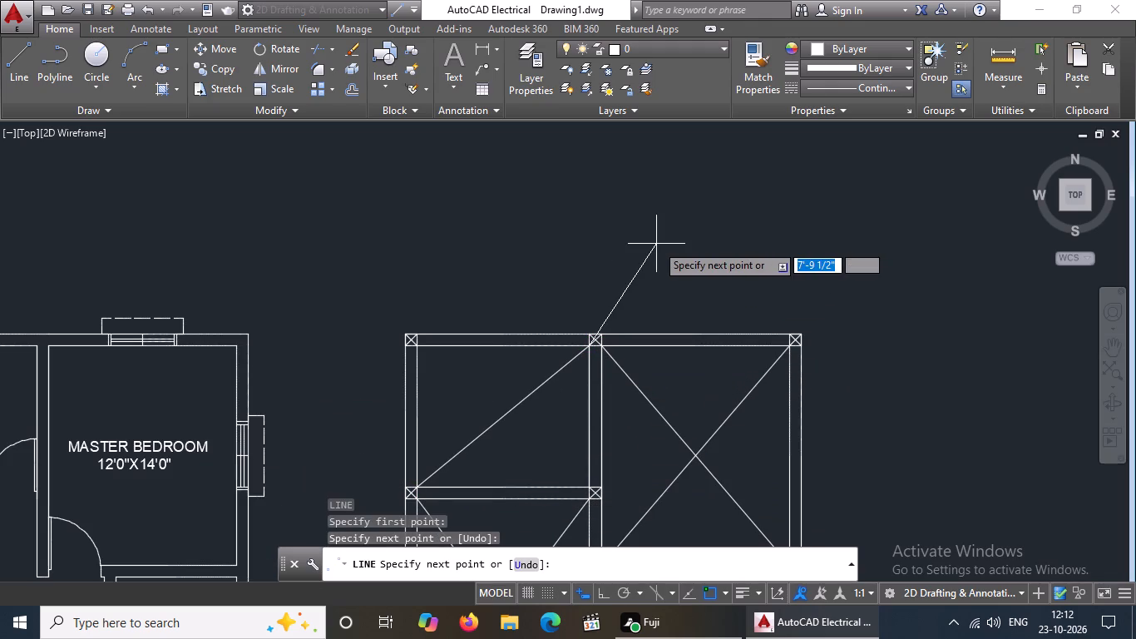
pyautogui.press('Escape')
# Draw the crossing diagonal in the copied kitchen from its north-west inner corner to its south-east inner corner.
pyautogui.press('l')
pyautogui.press('Return')
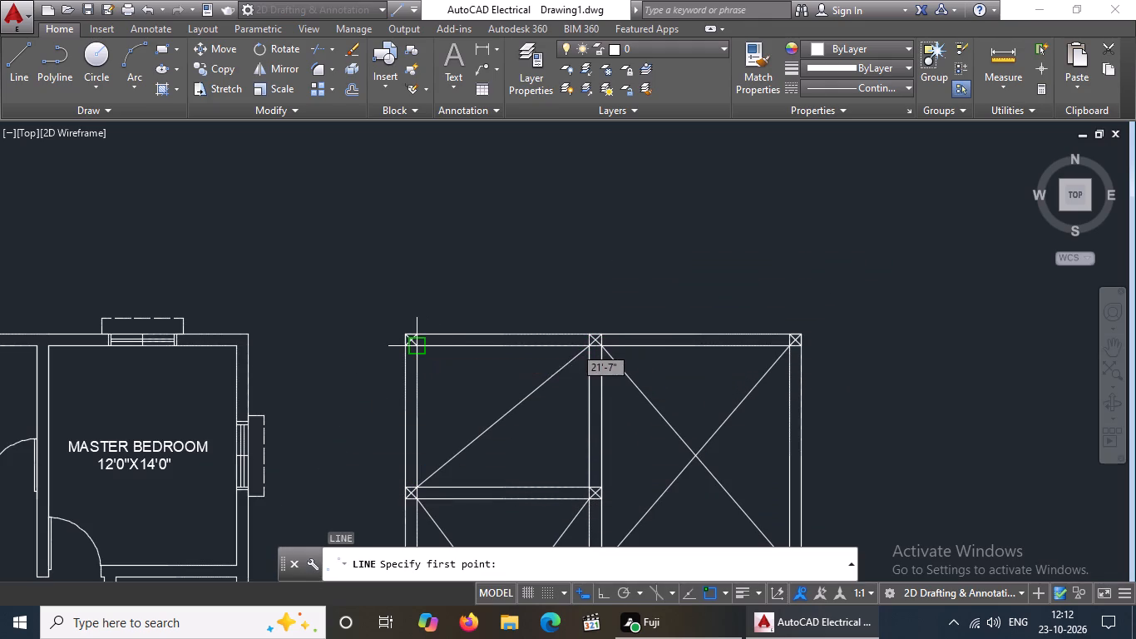
pyautogui.click(421, 346)
pyautogui.click(590, 488)
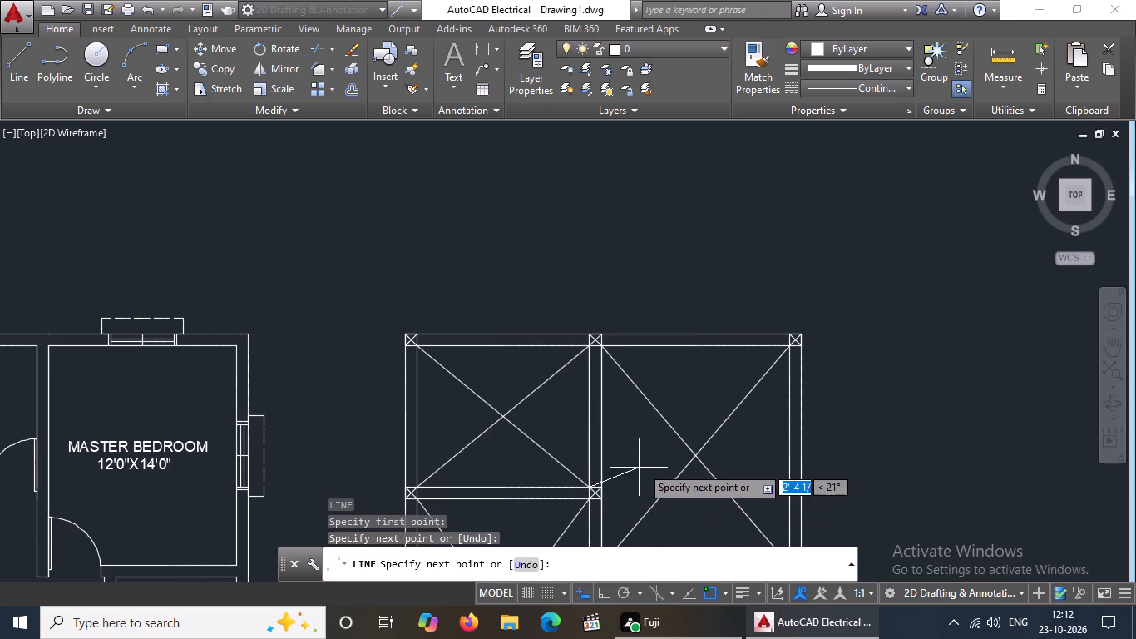
pyautogui.press('Escape')
# Draw a diagonal line across the copied northern toilet from its south-west inner corner to its north-east inner corner.
pyautogui.scroll(-2, 612, 446)
pyautogui.moveTo(600, 449); pyautogui.dragTo(526, 349, button='middle')
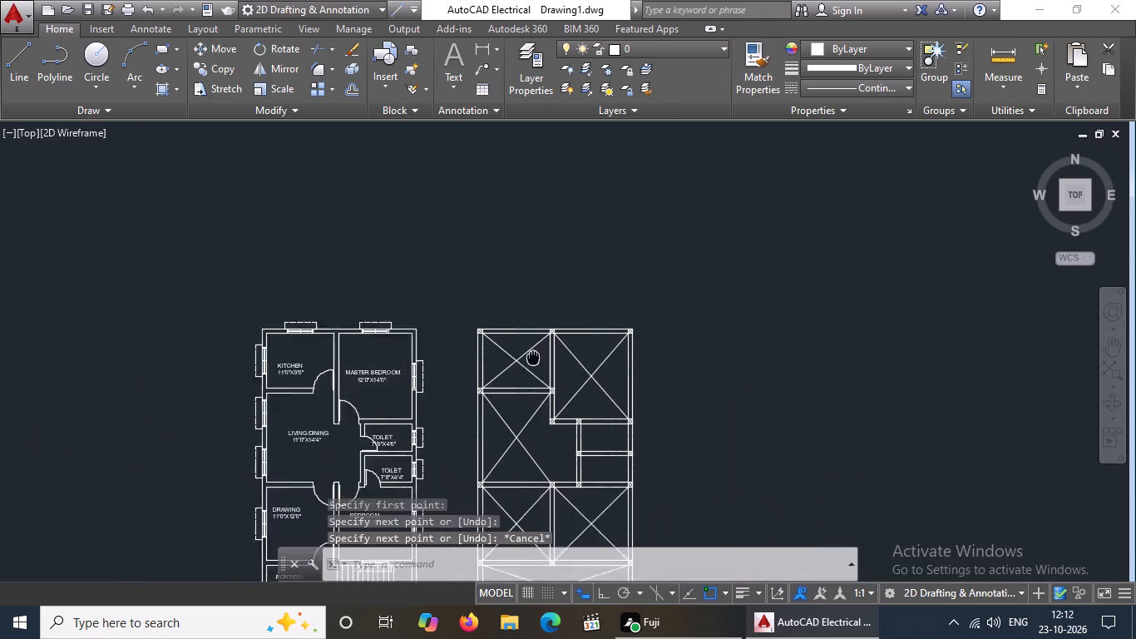
pyautogui.moveTo(526, 349); pyautogui.dragTo(514, 334, button='middle')
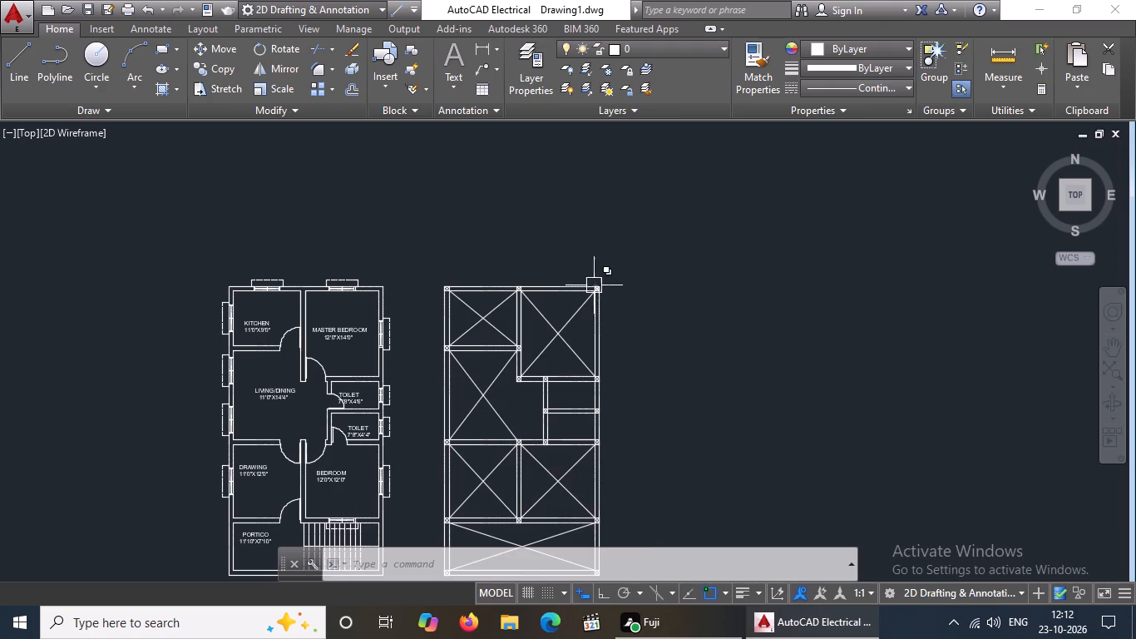
pyautogui.press('l')
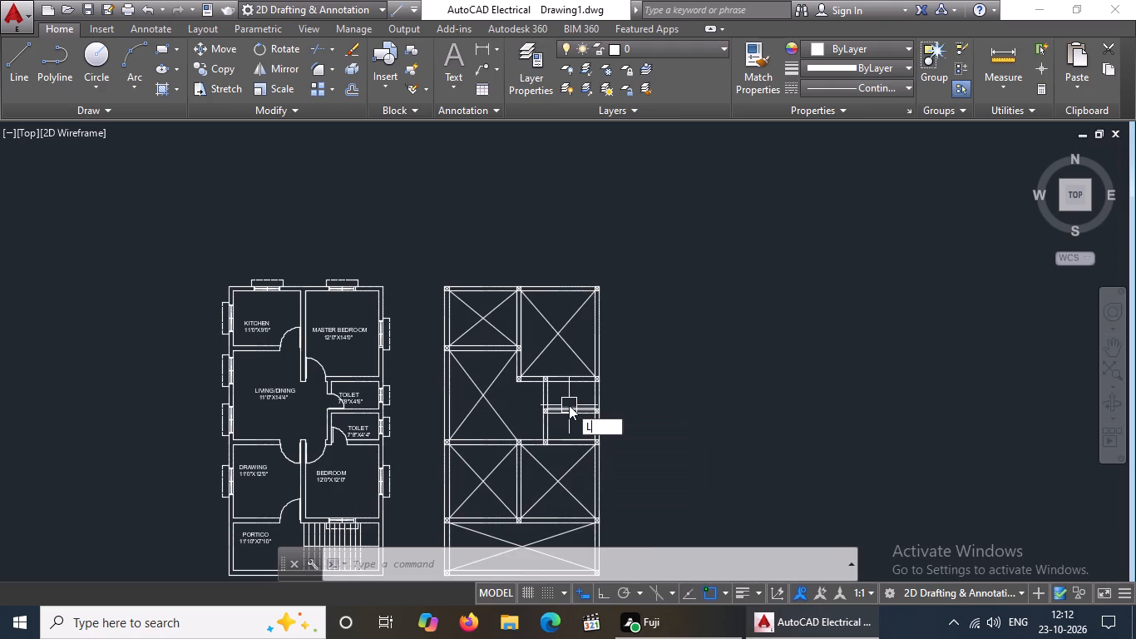
pyautogui.press('Return')
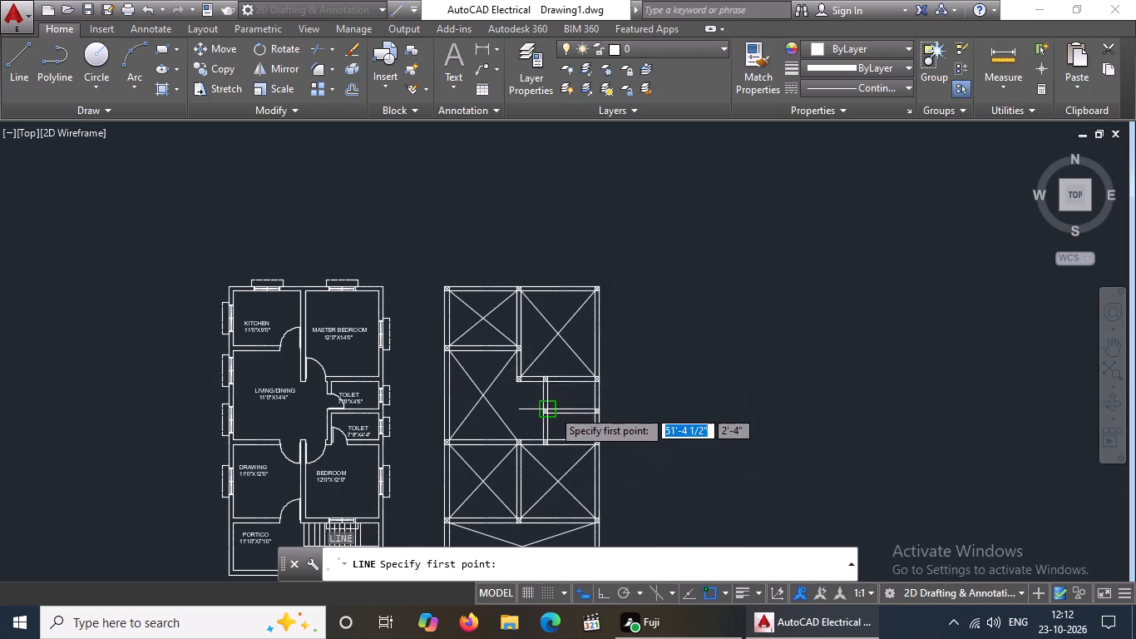
pyautogui.scroll(2, 553, 409)
pyautogui.moveTo(531, 411); pyautogui.dragTo(545, 398)
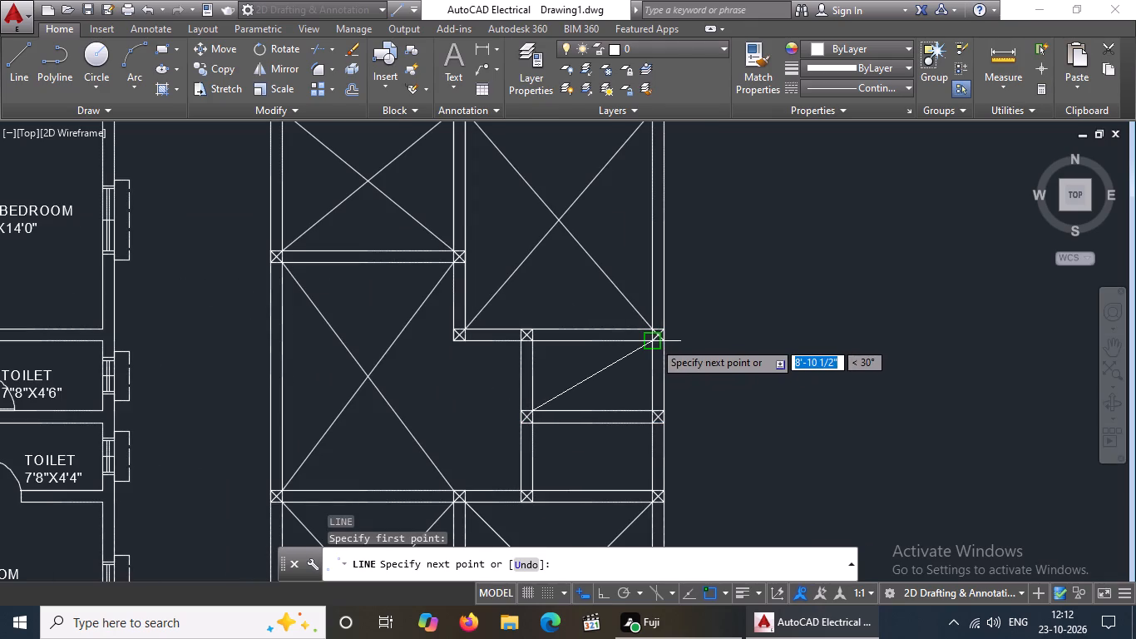
pyautogui.click(654, 341)
pyautogui.press('Return')
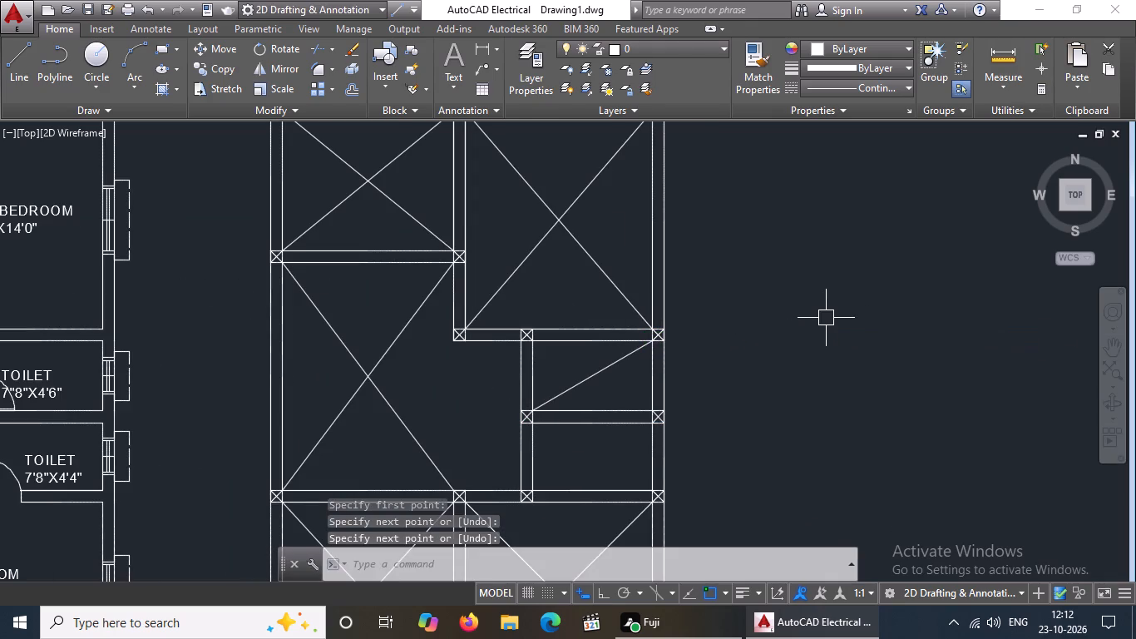
# Draw the crossing diagonal in the copied northern toilet from its north-west inner corner to its south-east inner corner.
pyautogui.press('l')
pyautogui.press('Return')
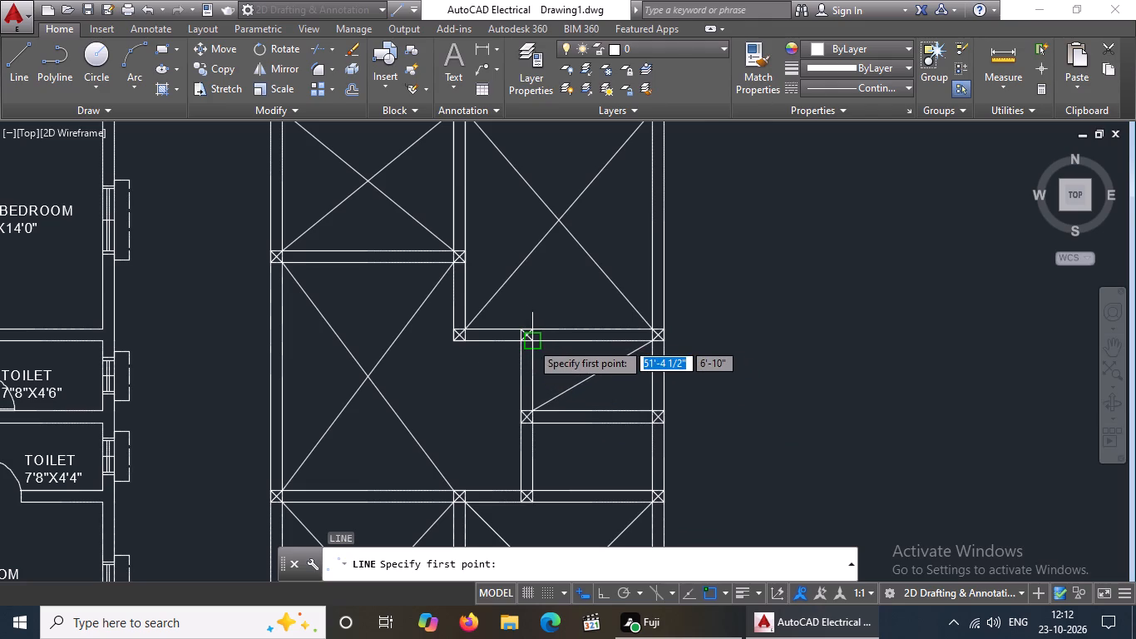
pyautogui.click(531, 341)
pyautogui.click(653, 409)
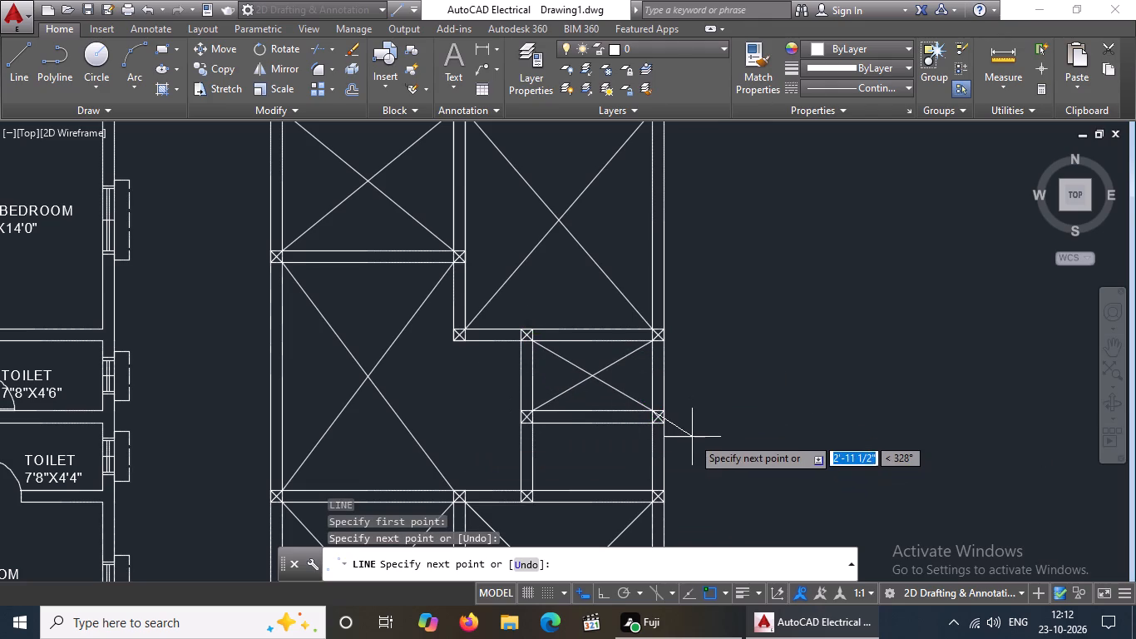
pyautogui.press('Escape')
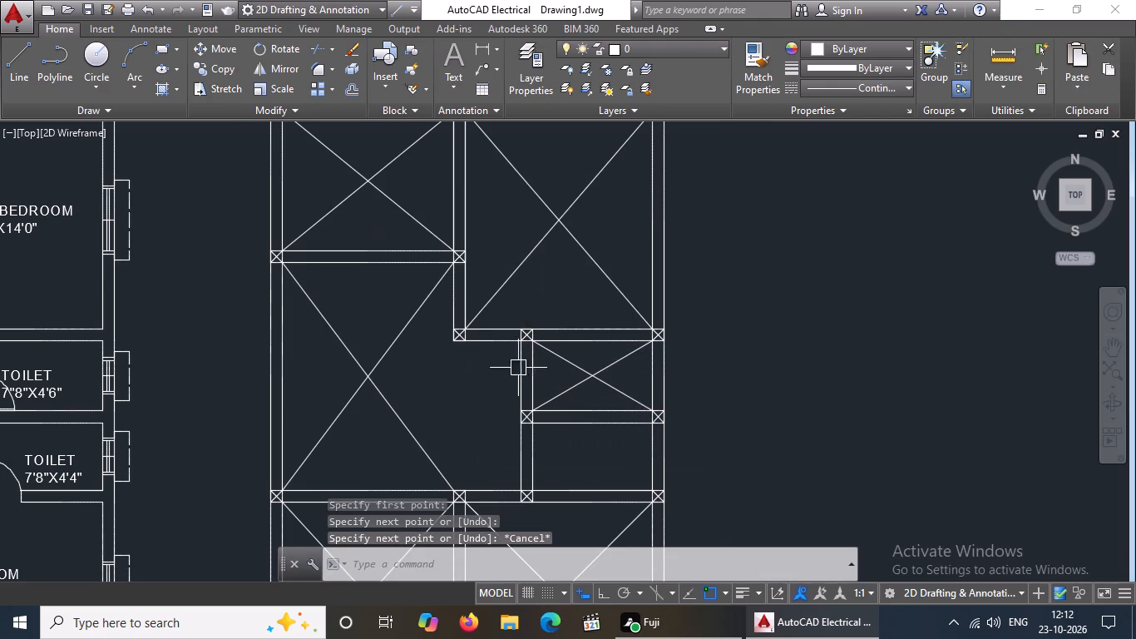
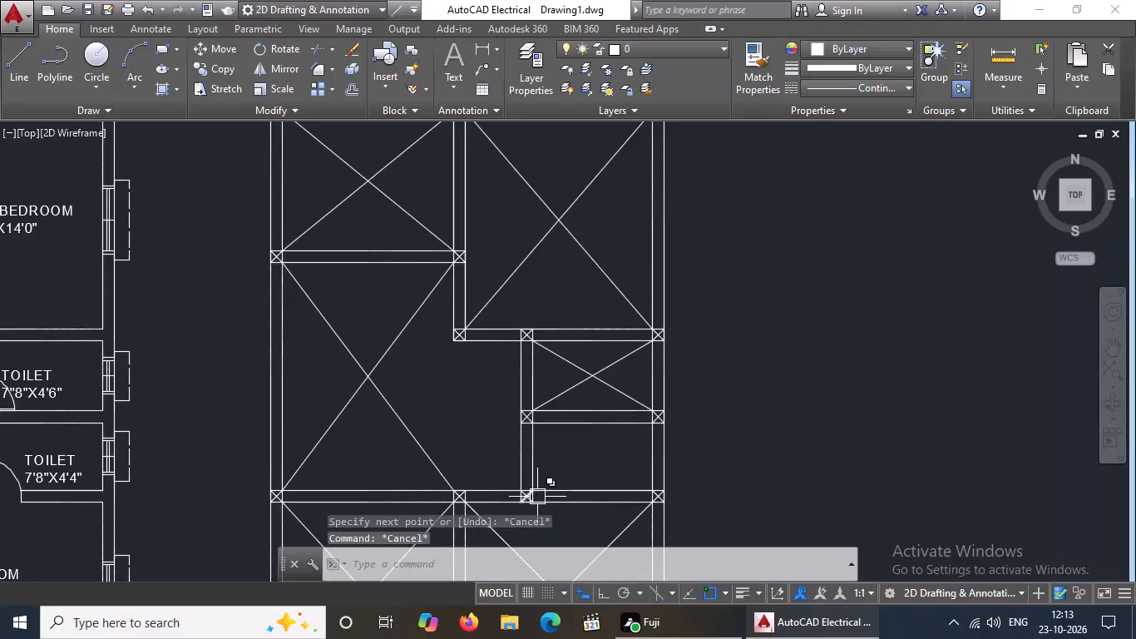
# Draw two crossing diagonal lines between the inner corners of the lower toilet bay in the beam and column plan.
pyautogui.press('l')
pyautogui.press('Return')
pyautogui.scroll(2, 549, 476)
pyautogui.moveTo(502, 515); pyautogui.dragTo(537, 493)
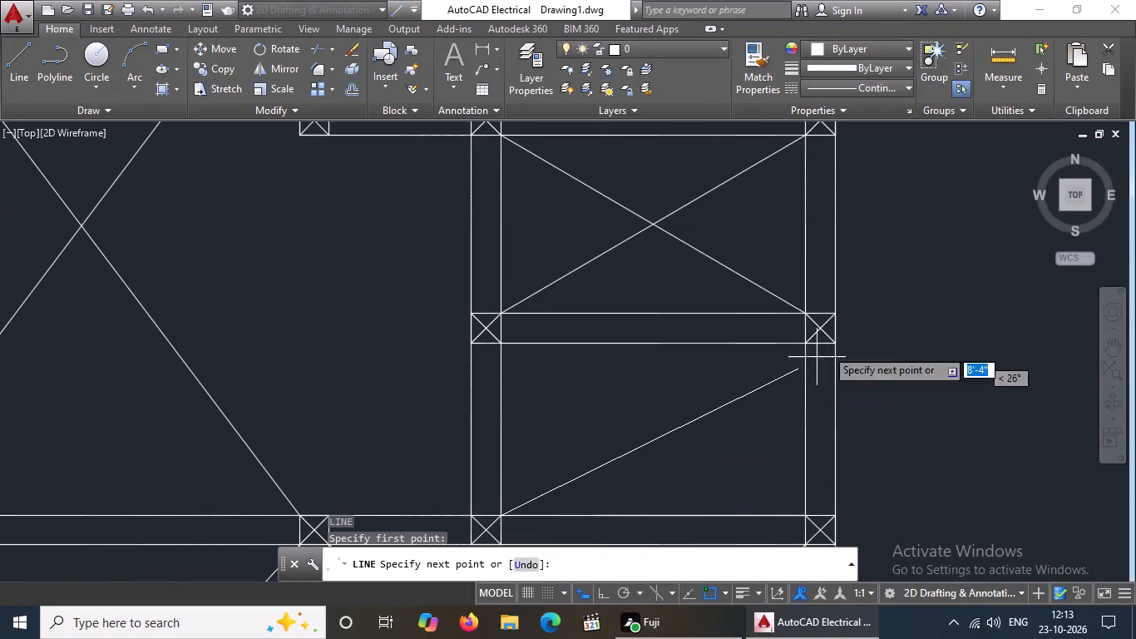
pyautogui.click(810, 342)
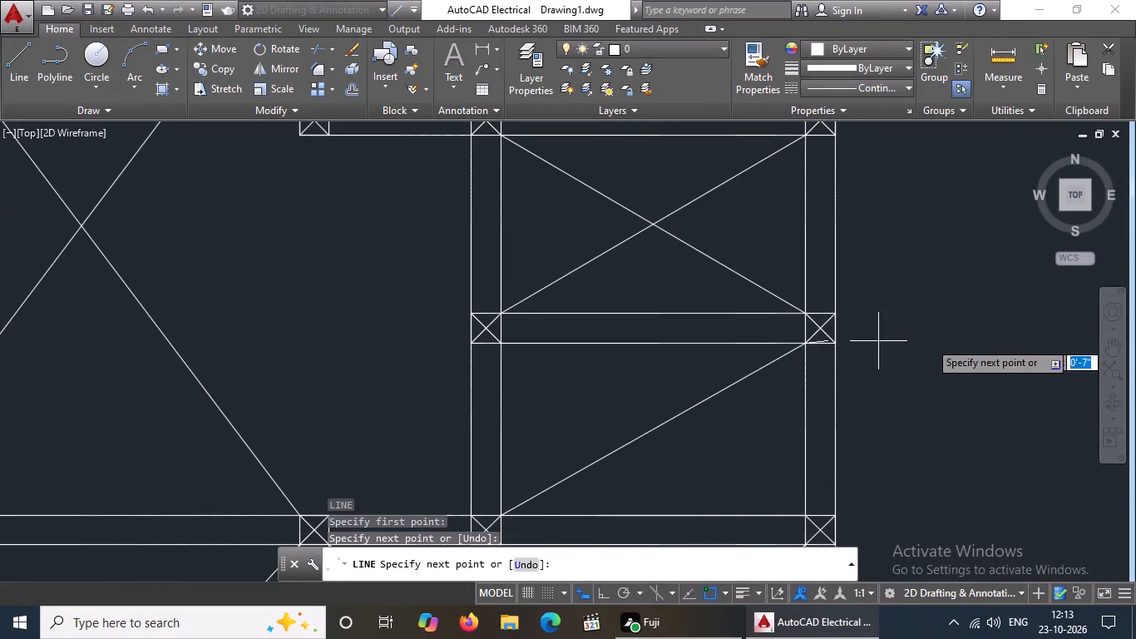
pyautogui.press('Escape')
pyautogui.press('l')
pyautogui.press('Return')
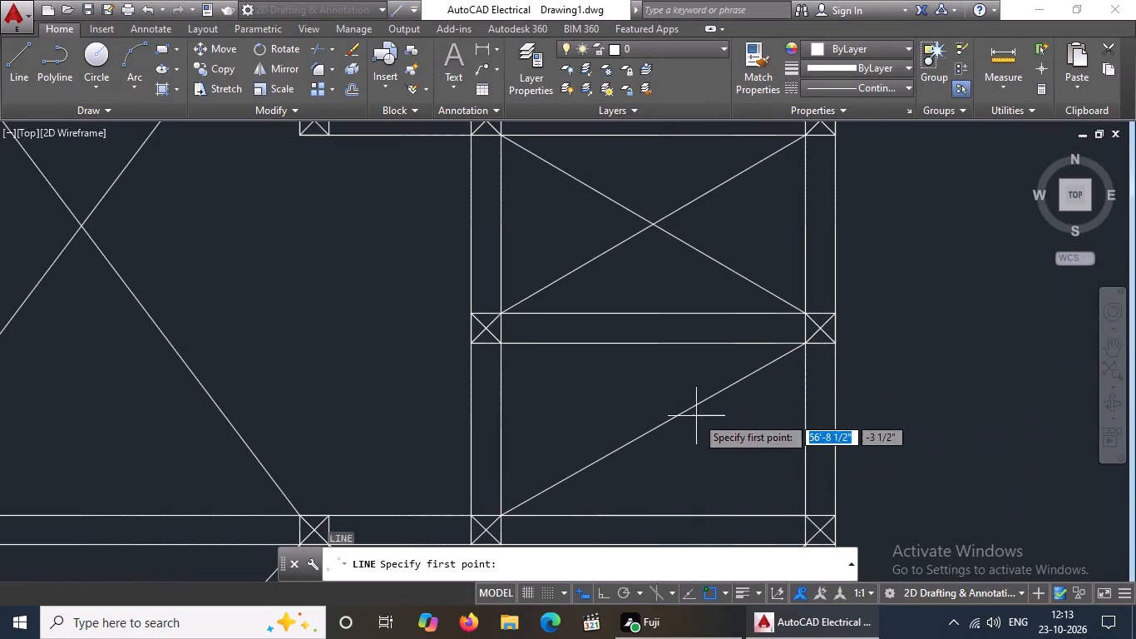
pyautogui.moveTo(501, 343); pyautogui.dragTo(557, 375)
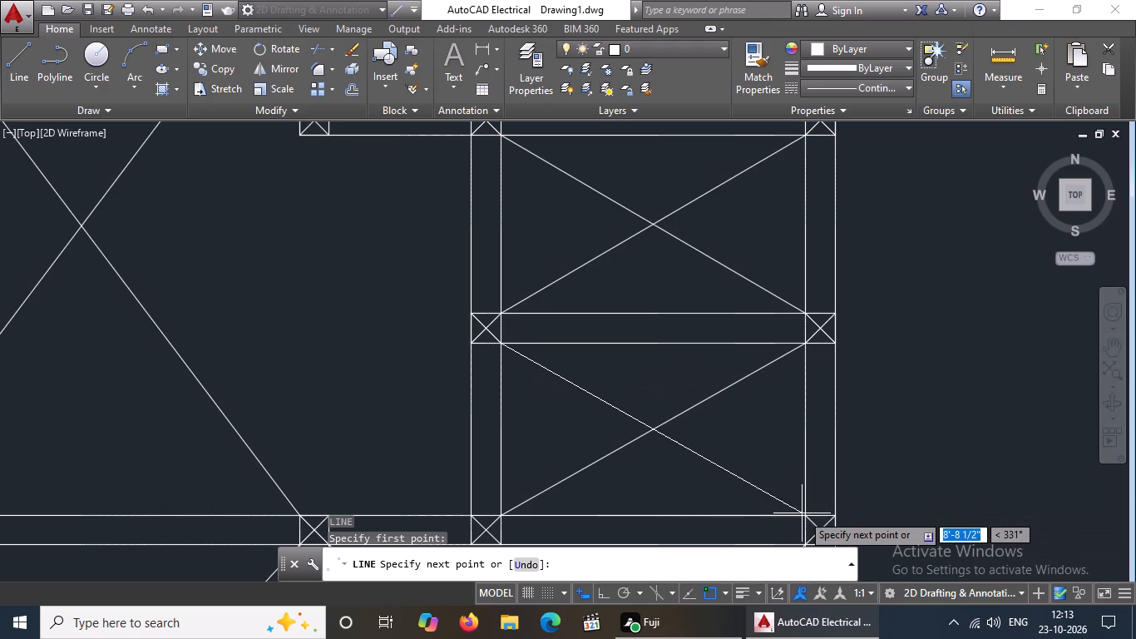
pyautogui.click(804, 518)
pyautogui.scroll(-3, 728, 457)
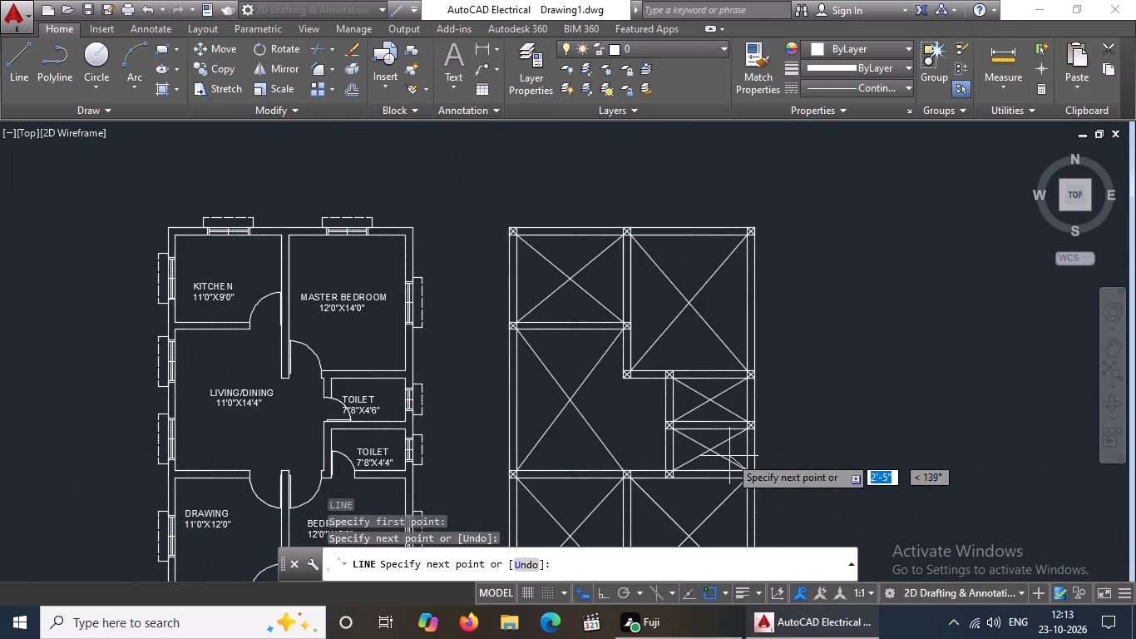
pyautogui.moveTo(729, 453); pyautogui.dragTo(764, 365, button='middle')
pyautogui.press('Escape')
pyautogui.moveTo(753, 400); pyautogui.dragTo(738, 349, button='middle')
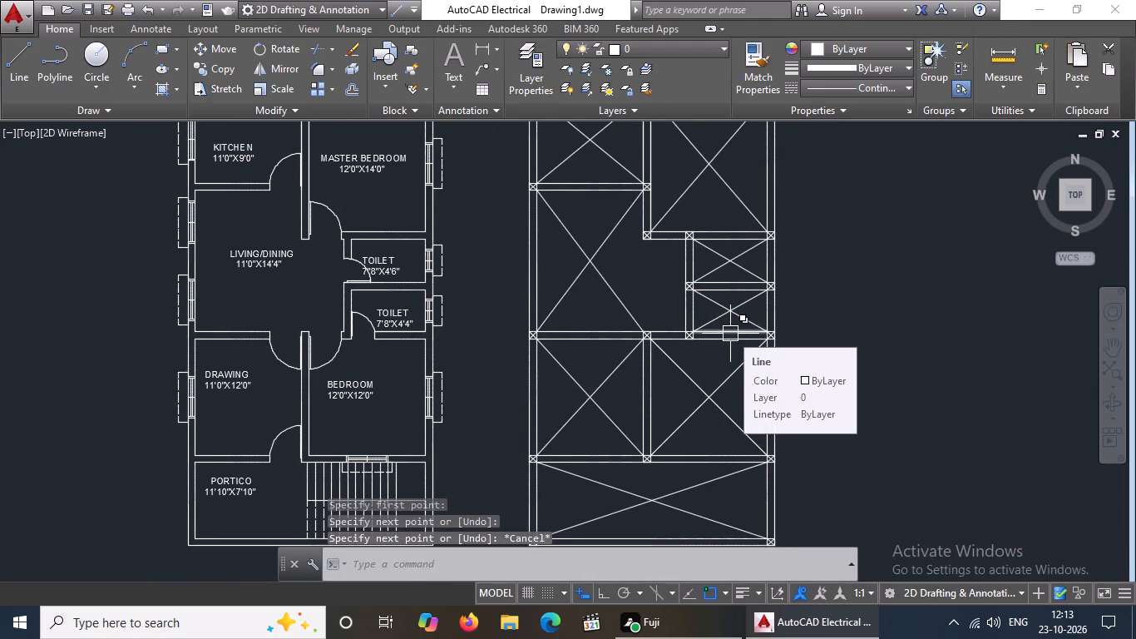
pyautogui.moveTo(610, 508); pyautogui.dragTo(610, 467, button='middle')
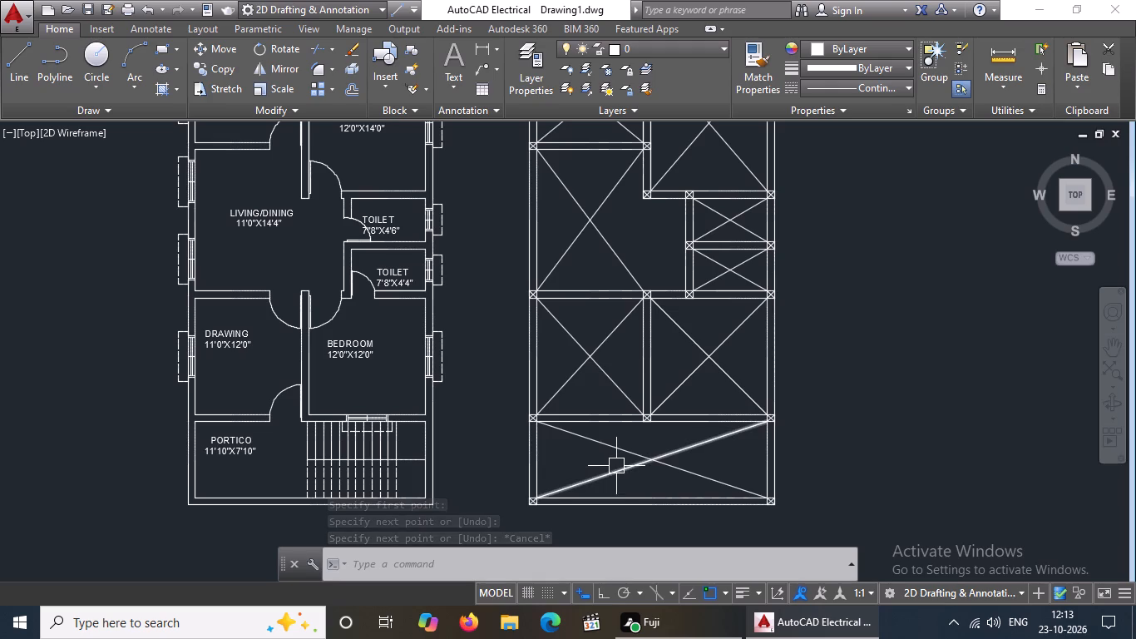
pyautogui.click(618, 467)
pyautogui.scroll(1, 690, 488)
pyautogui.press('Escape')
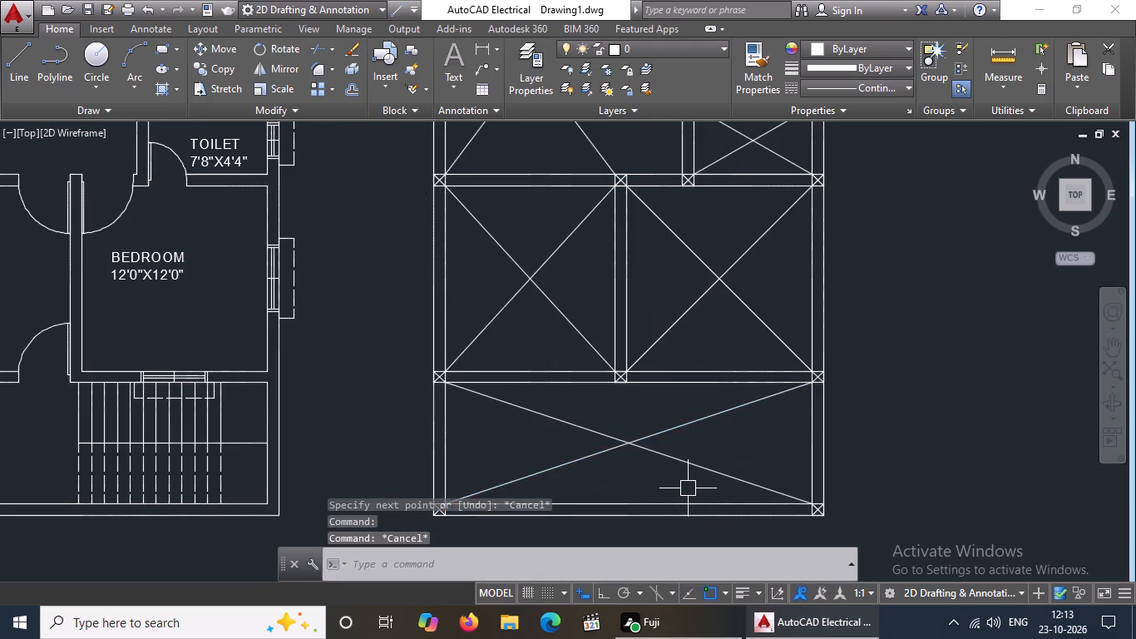
# Draw a horizontal centreline along the bottom beam between the centres of its two corner columns, with Ortho on.
pyautogui.scroll(1, 684, 489)
pyautogui.moveTo(640, 473); pyautogui.dragTo(697, 364, button='middle')
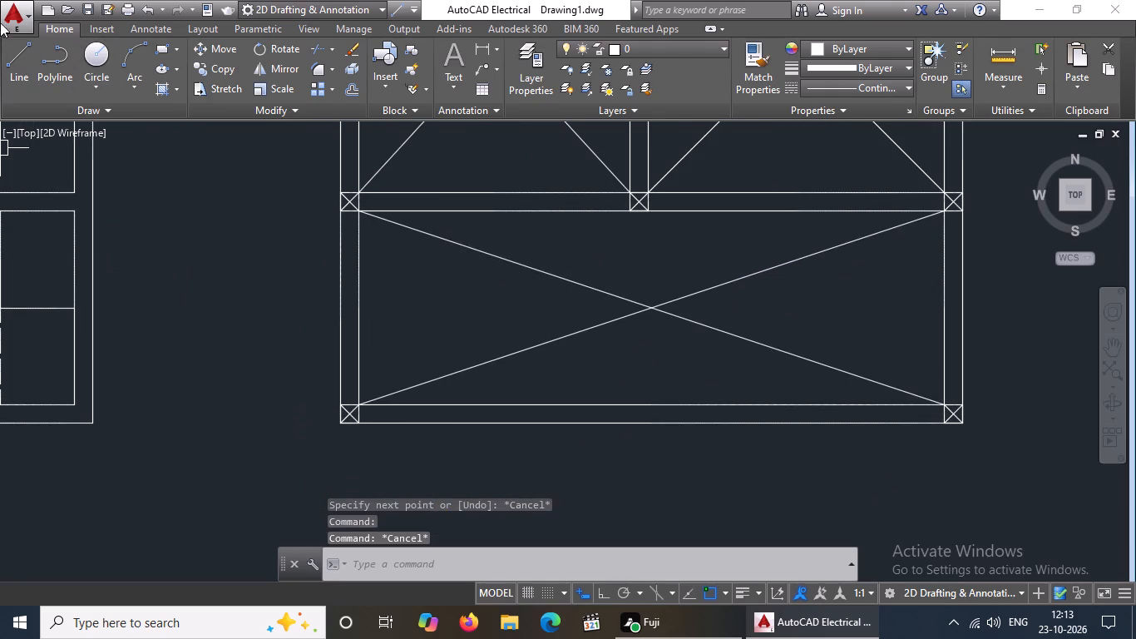
pyautogui.click(11, 67)
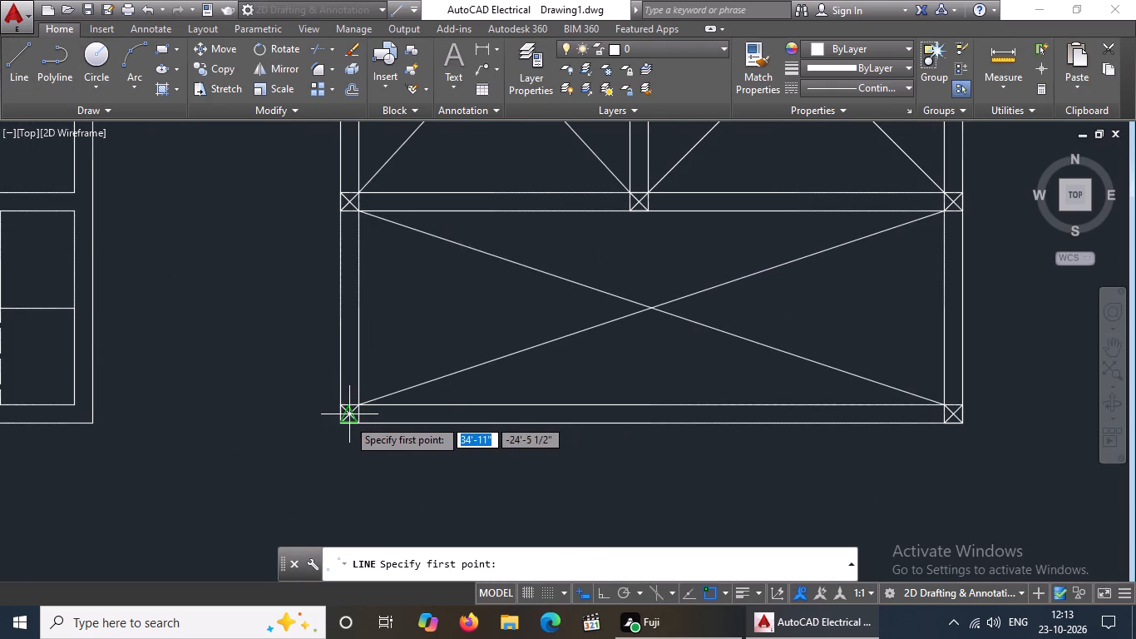
pyautogui.click(348, 413)
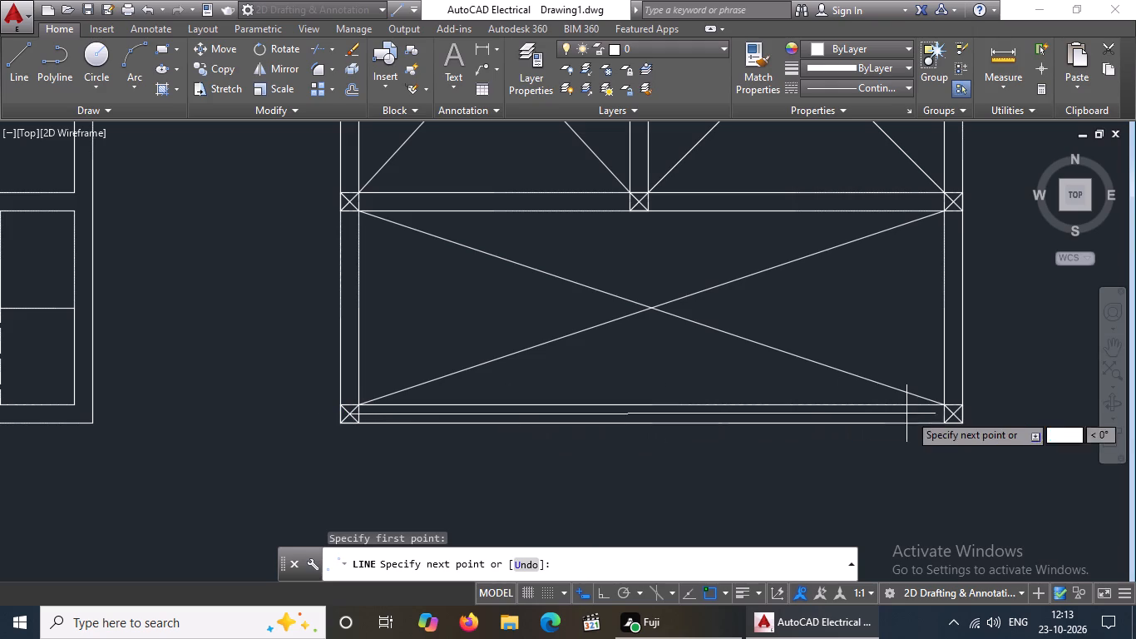
pyautogui.scroll(3, 956, 415)
pyautogui.click(610, 597)
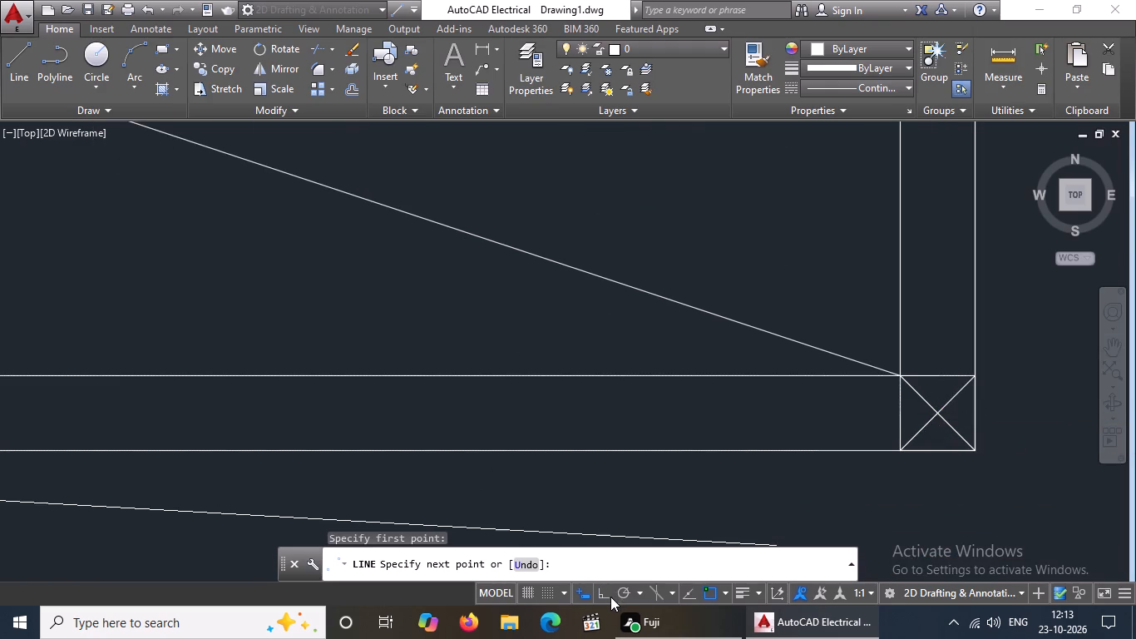
pyautogui.click(939, 409)
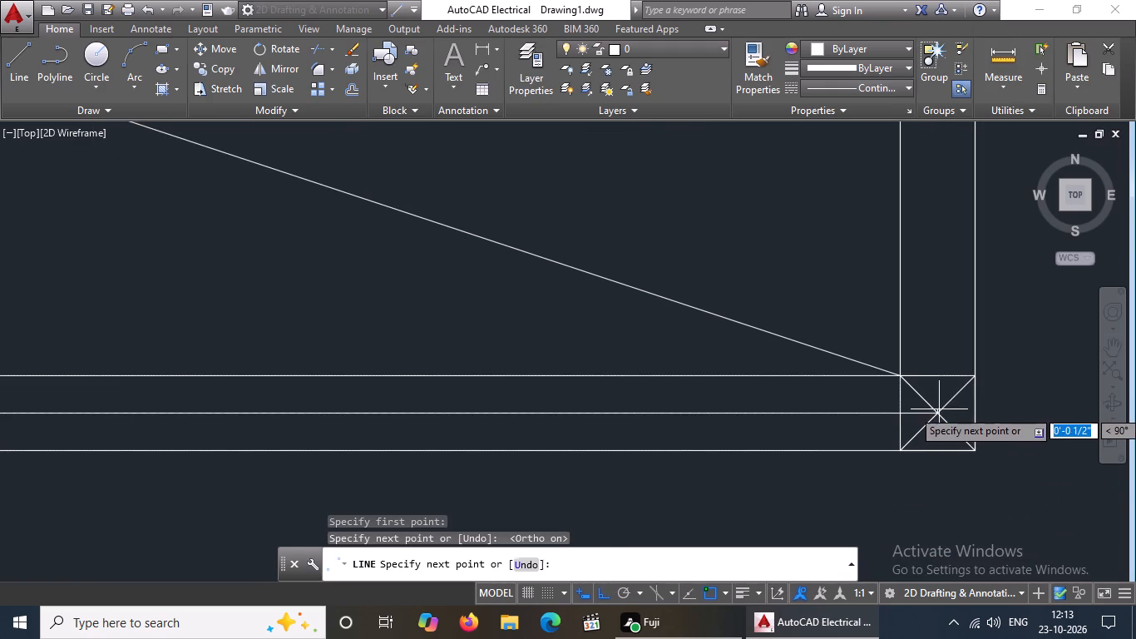
# Continue the centreline up the right outer beam through the next two column centres, with segments of 8'-7" and 12'-9".
pyautogui.scroll(-4, 939, 411)
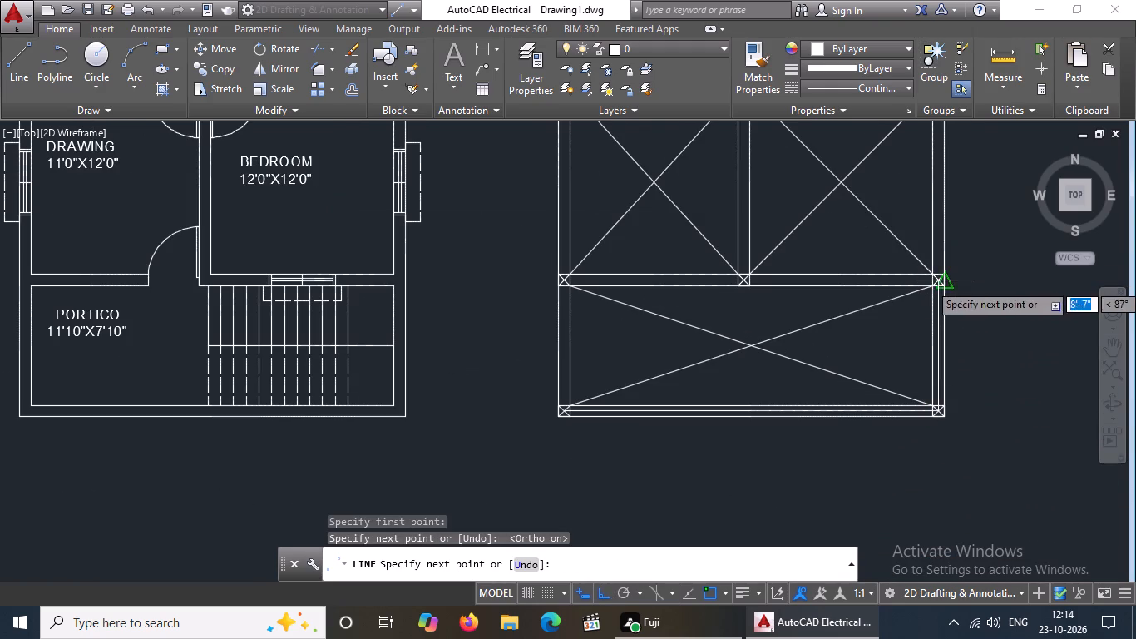
pyautogui.moveTo(943, 283); pyautogui.dragTo(931, 339, button='middle')
pyautogui.scroll(3, 930, 339)
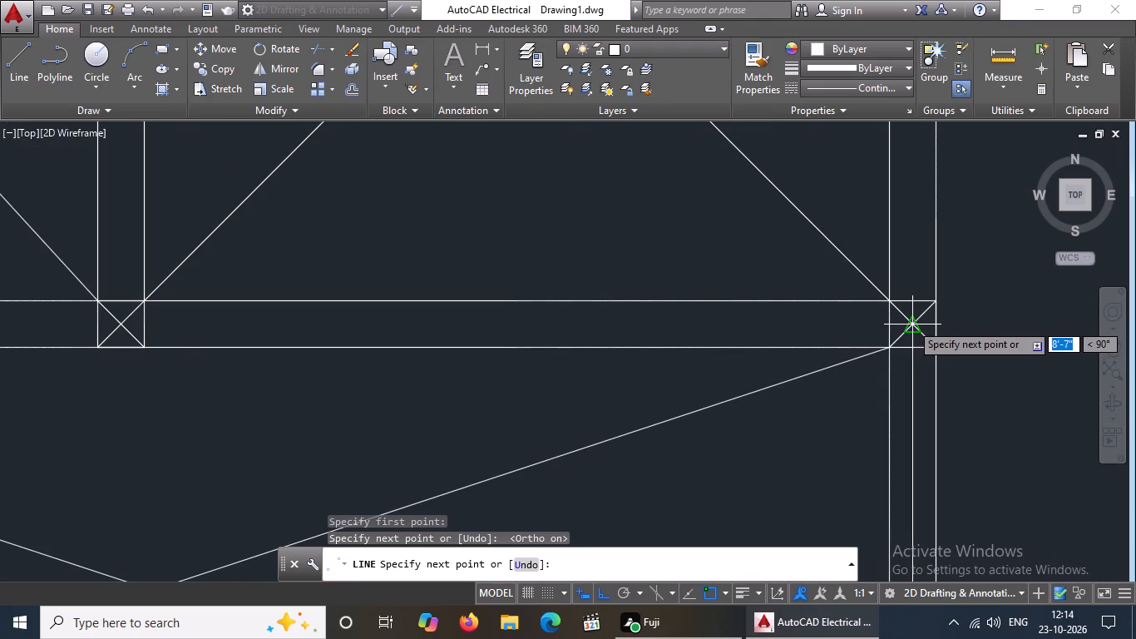
pyautogui.click(911, 322)
pyautogui.scroll(-3, 912, 322)
pyautogui.moveTo(911, 321); pyautogui.dragTo(867, 542, button='middle')
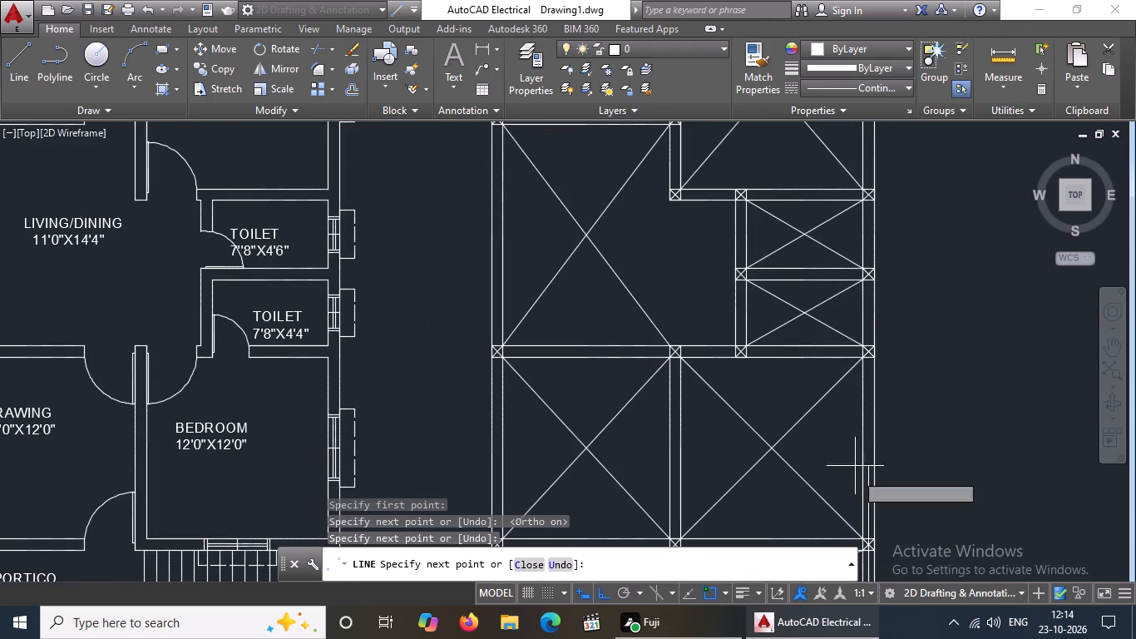
pyautogui.scroll(3, 866, 353)
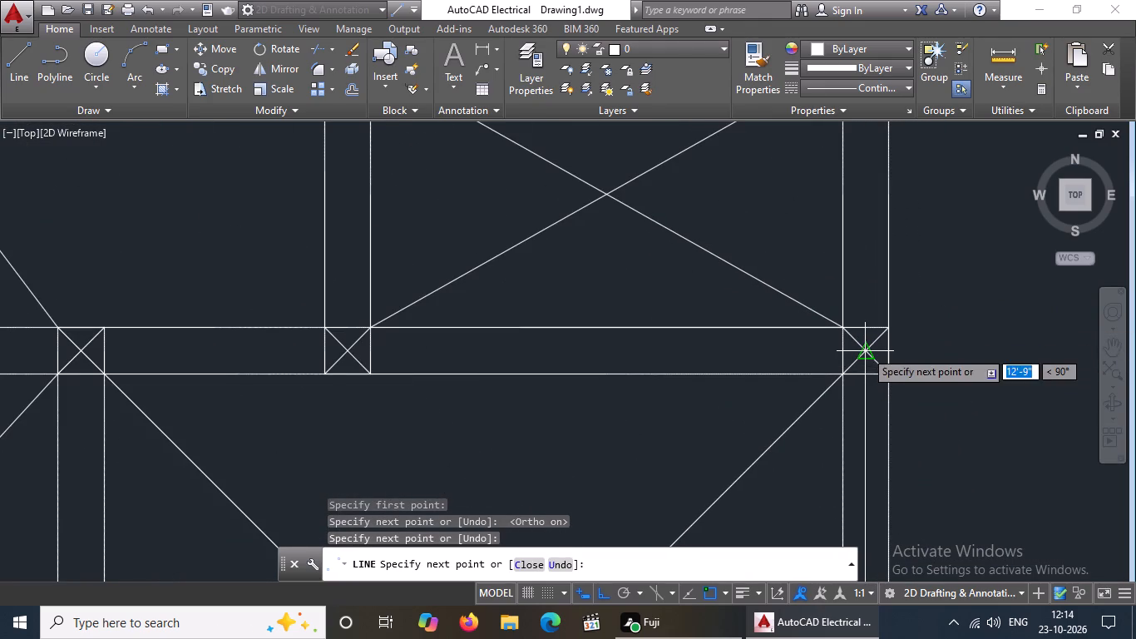
pyautogui.click(865, 349)
# Continue the centreline up the right outer beam past both toilet bays and the master bedroom bay to the top corner column's centre.
pyautogui.scroll(-3, 865, 349)
pyautogui.moveTo(870, 337); pyautogui.dragTo(872, 438, button='middle')
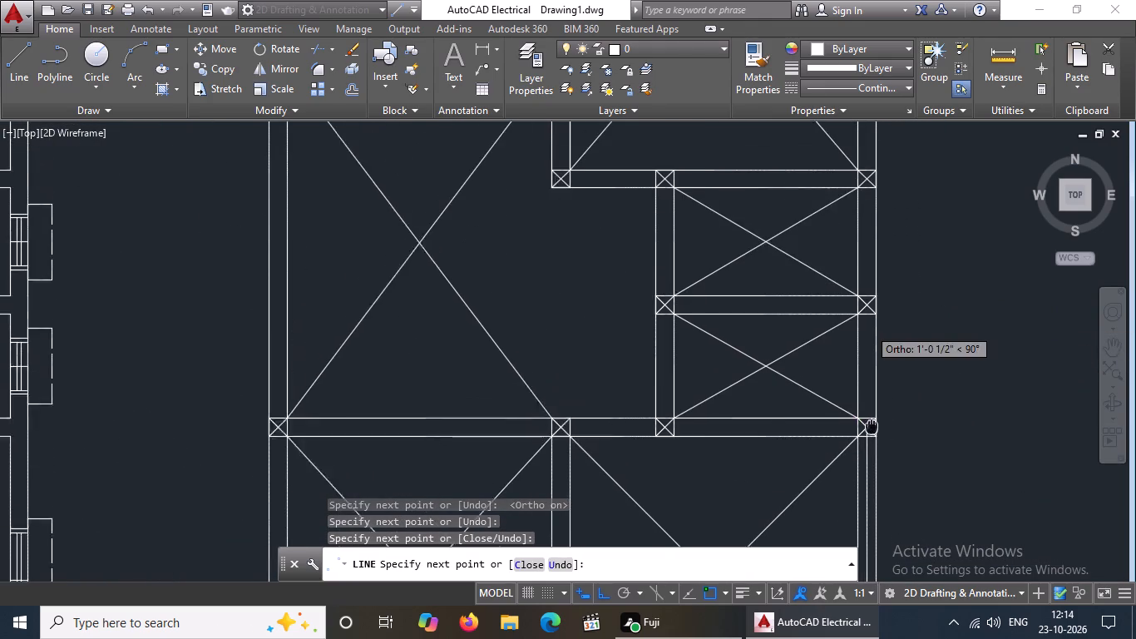
pyautogui.moveTo(872, 438); pyautogui.dragTo(867, 516, button='middle')
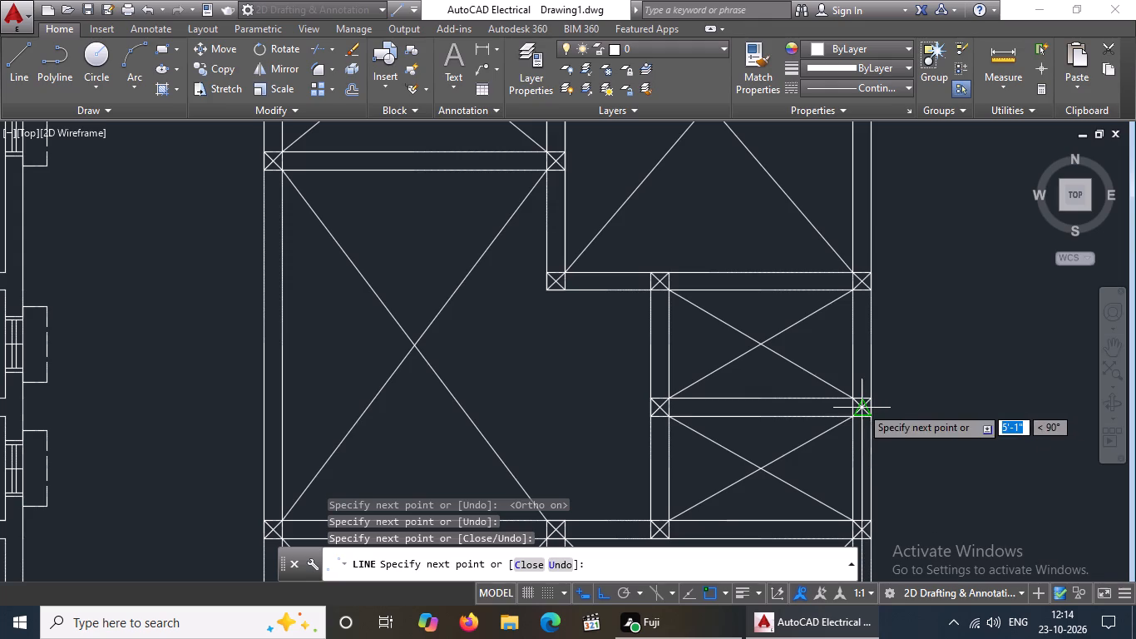
pyautogui.click(862, 406)
pyautogui.scroll(-3, 862, 403)
pyautogui.scroll(2, 861, 372)
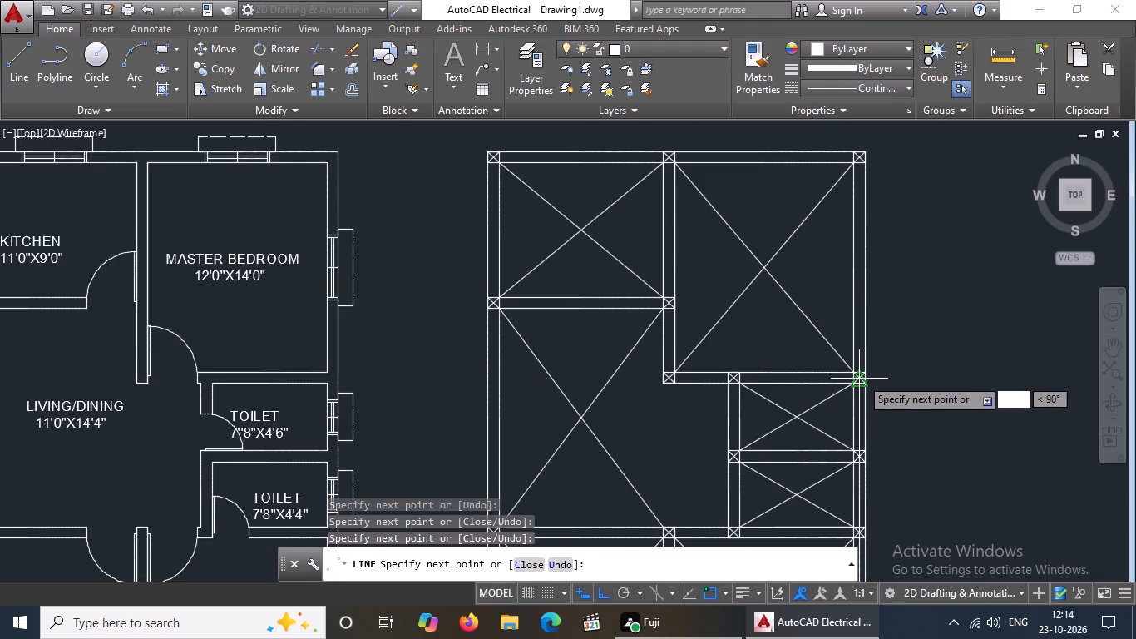
pyautogui.scroll(2, 861, 379)
pyautogui.click(855, 382)
pyautogui.scroll(-2, 855, 382)
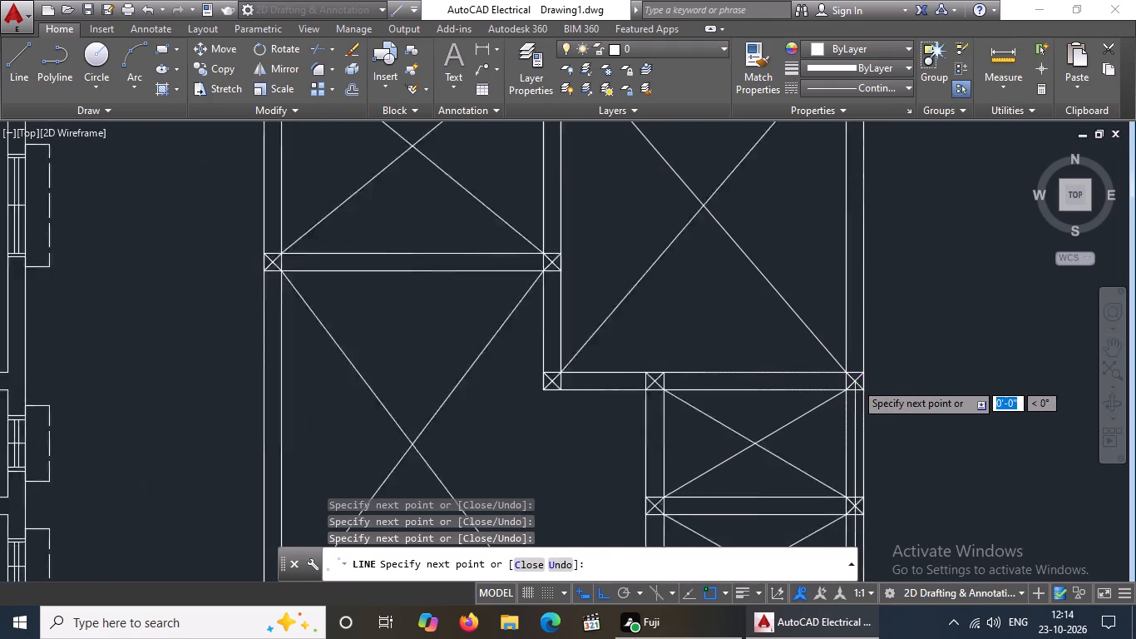
pyautogui.scroll(-1, 855, 382)
pyautogui.moveTo(857, 235); pyautogui.dragTo(857, 312, button='middle')
pyautogui.scroll(3, 855, 324)
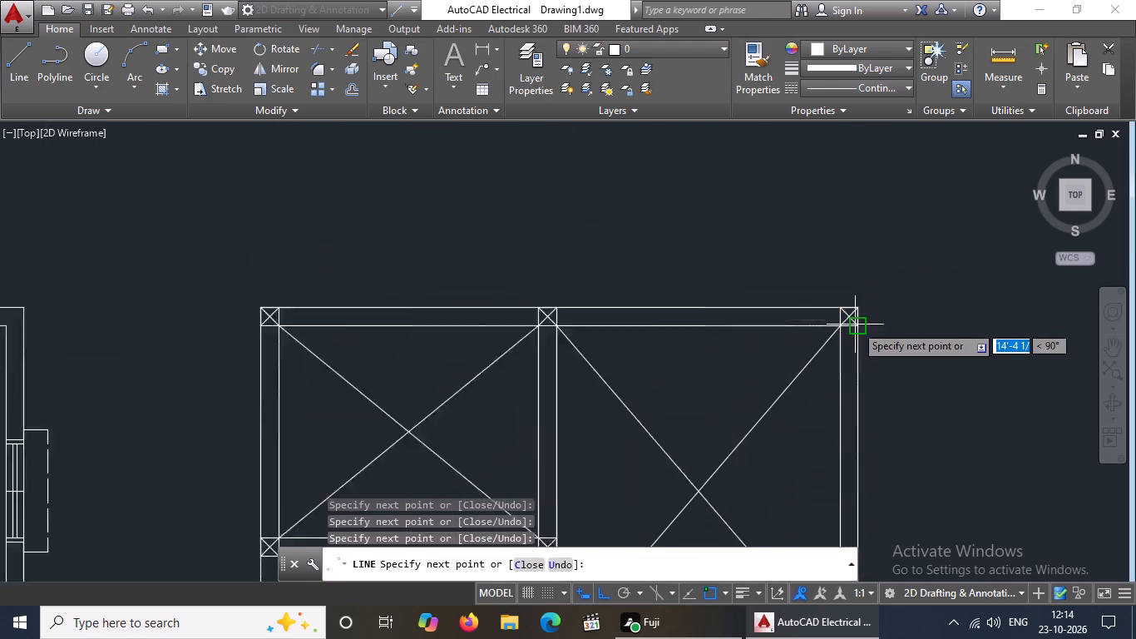
pyautogui.scroll(2, 844, 310)
pyautogui.click(842, 306)
# Continue the centreline along the top beam through the middle column's centre to the top-left corner column's centre.
pyautogui.scroll(-2, 708, 327)
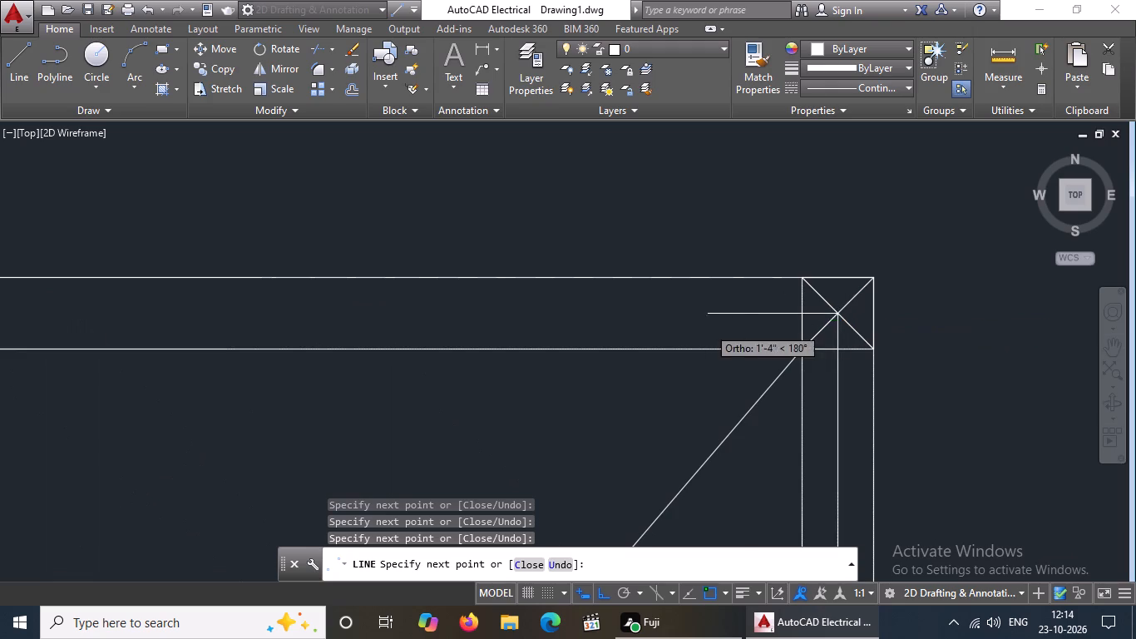
pyautogui.scroll(-1, 708, 327)
pyautogui.scroll(-1, 572, 315)
pyautogui.scroll(3, 504, 324)
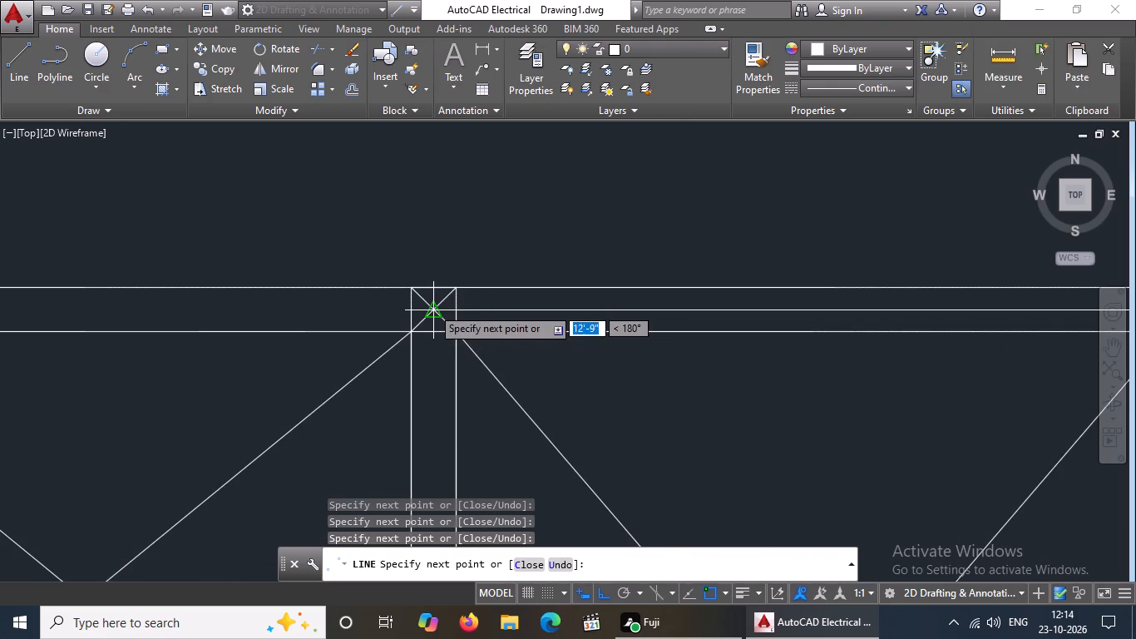
pyautogui.click(432, 306)
pyautogui.scroll(-2, 404, 324)
pyautogui.moveTo(119, 327); pyautogui.dragTo(127, 326, button='middle')
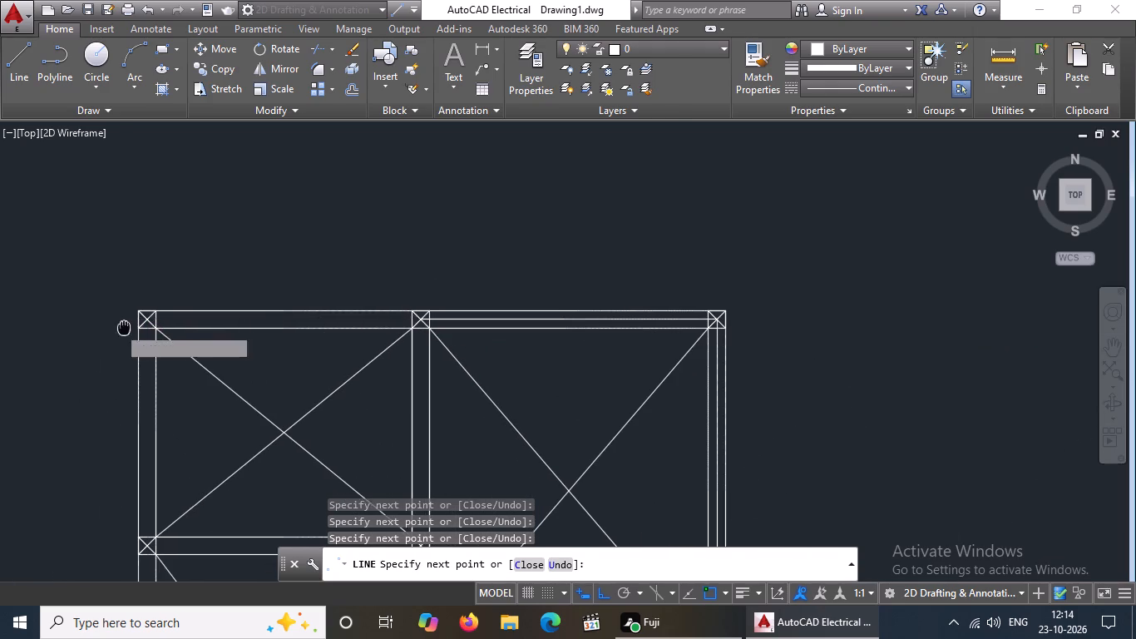
pyautogui.moveTo(127, 326); pyautogui.dragTo(269, 323, button='middle')
pyautogui.scroll(2, 277, 311)
pyautogui.click(313, 320)
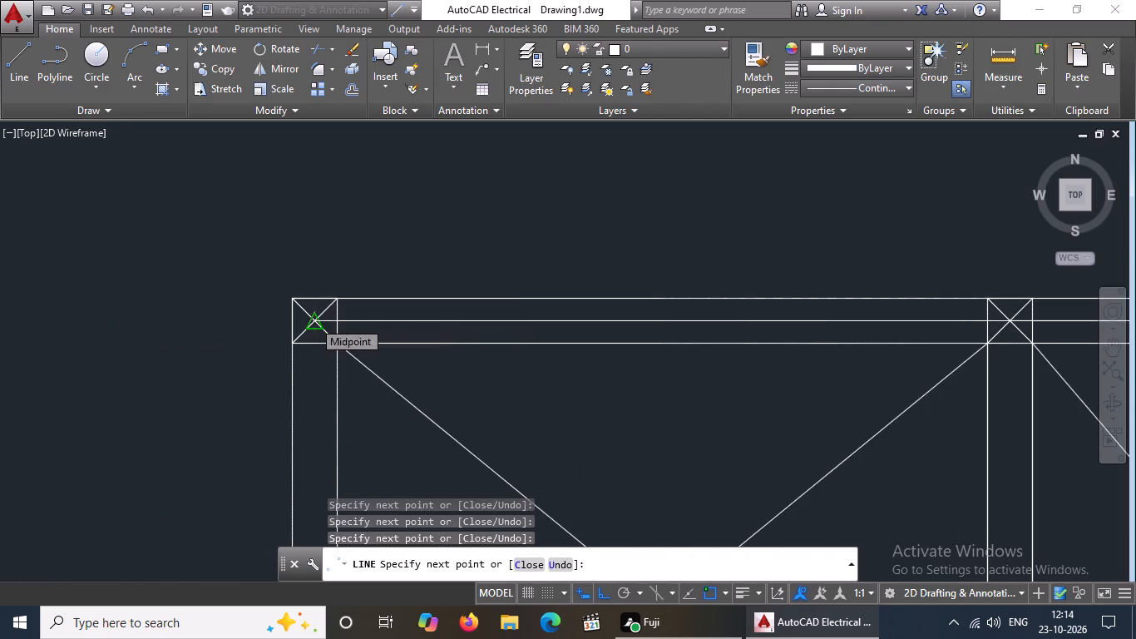
# Continue the centreline down the left outer beam past the kitchen and living/dining bays, snapping to each column's centre.
pyautogui.scroll(-6, 313, 319)
pyautogui.moveTo(304, 424); pyautogui.dragTo(338, 378, button='middle')
pyautogui.scroll(2, 348, 364)
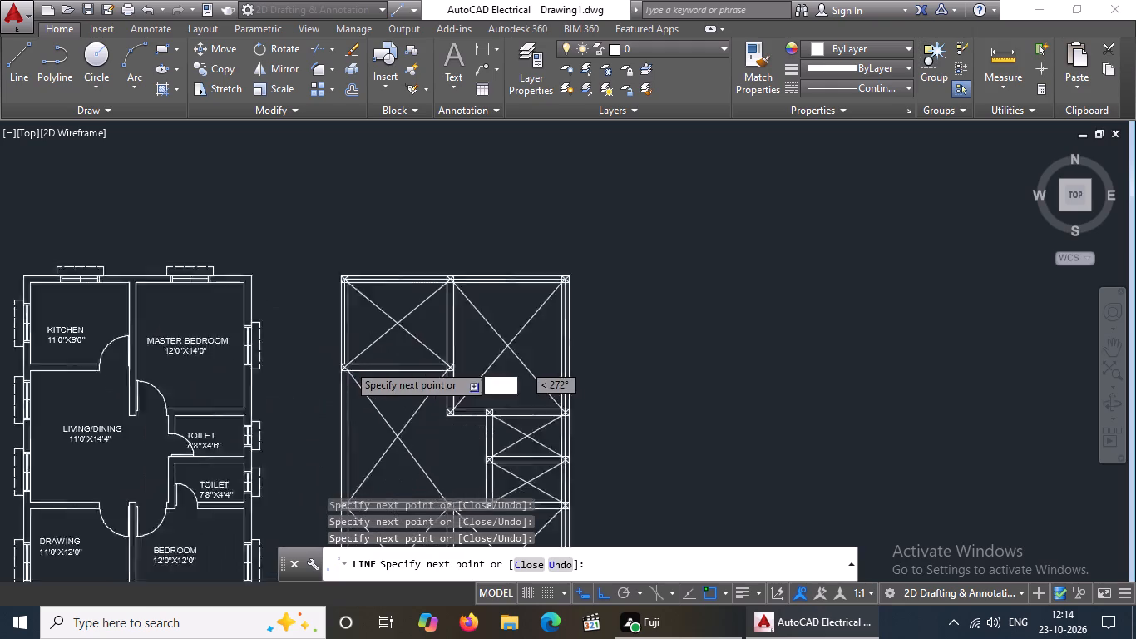
pyautogui.scroll(3, 348, 364)
pyautogui.click(311, 387)
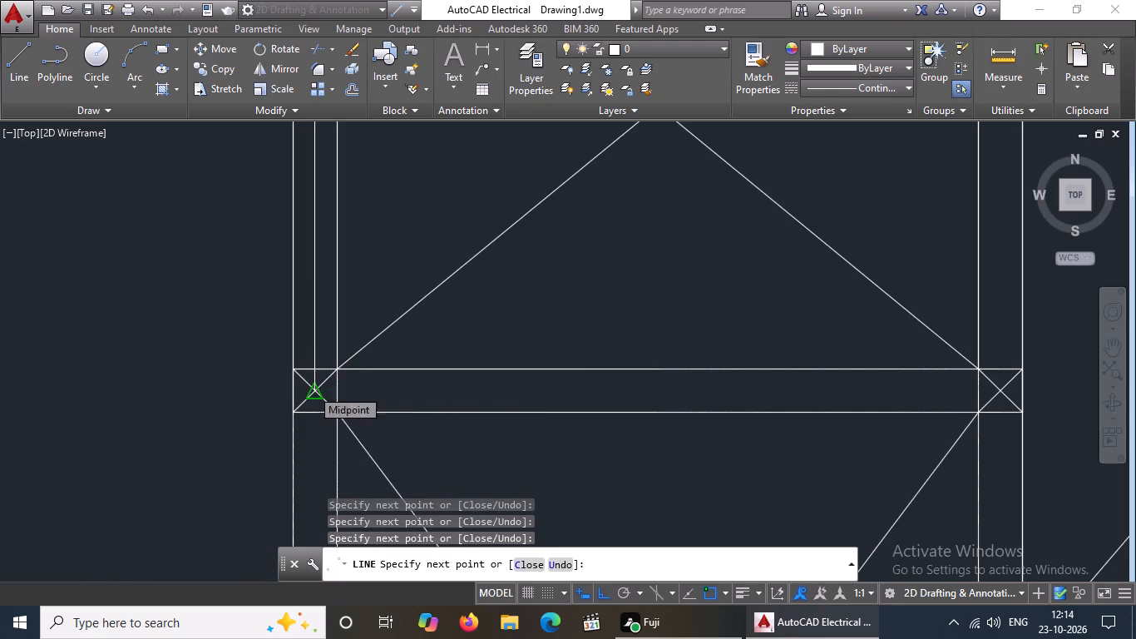
pyautogui.scroll(1, 313, 388)
pyautogui.scroll(-7, 313, 387)
pyautogui.moveTo(326, 404); pyautogui.dragTo(496, 319, button='middle')
pyautogui.scroll(2, 515, 385)
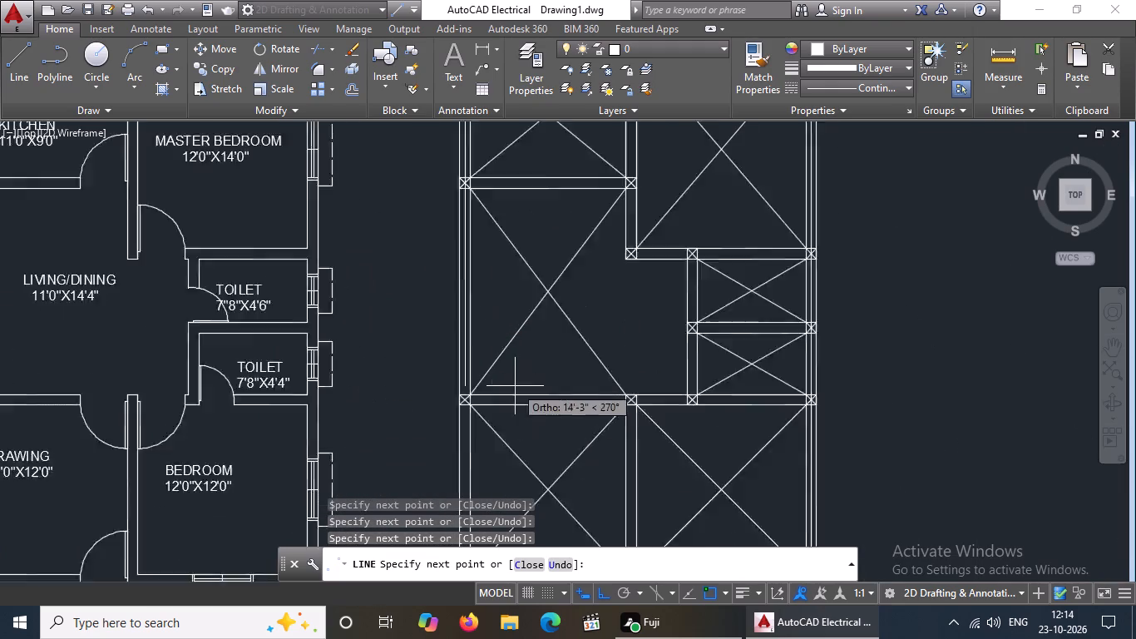
pyautogui.scroll(1, 515, 386)
pyautogui.scroll(3, 441, 412)
pyautogui.click(400, 407)
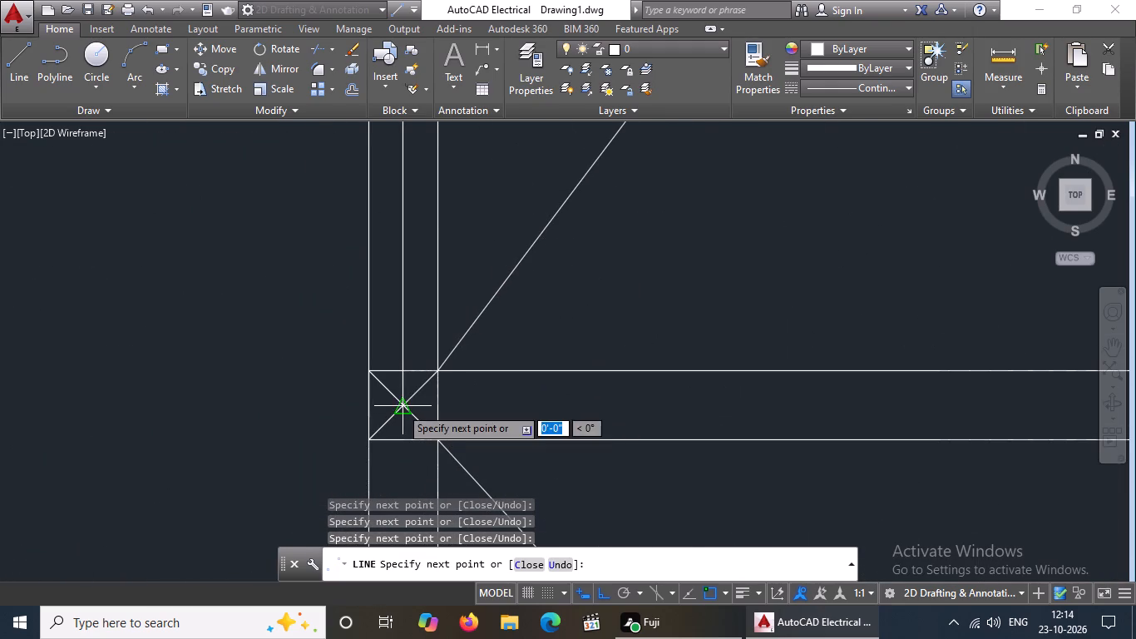
# Finish the outer centreline down the left beam past the drawing and portico bays, ending with an 8'-7" segment at the bottom-left column's centre.
pyautogui.scroll(-6, 400, 407)
pyautogui.moveTo(401, 417); pyautogui.dragTo(500, 300, button='middle')
pyautogui.scroll(3, 491, 414)
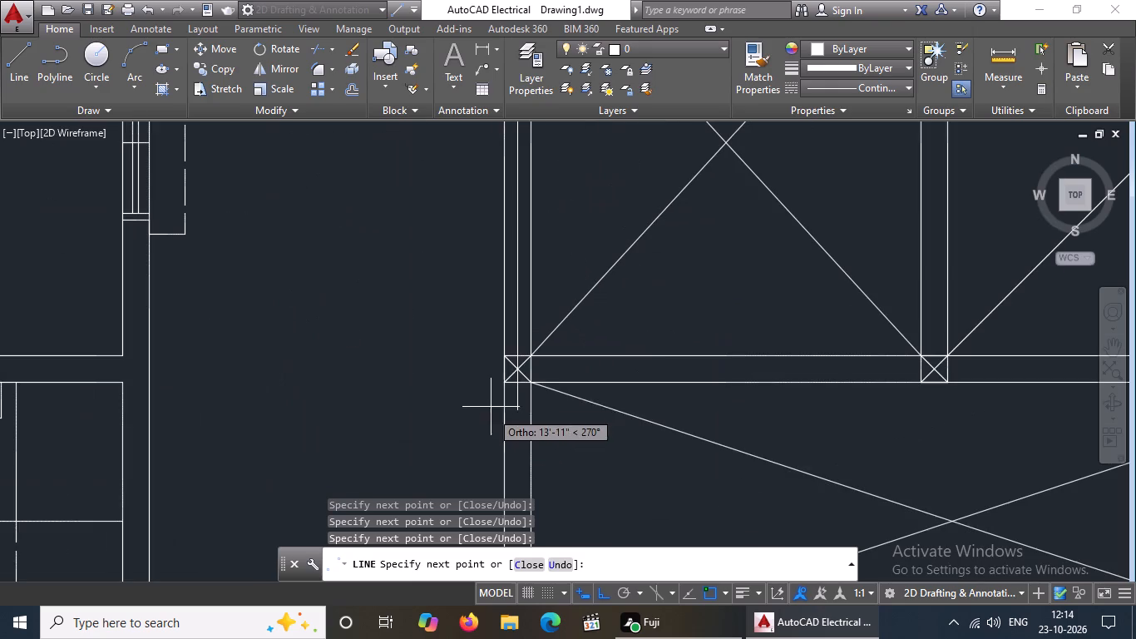
pyautogui.click(513, 366)
pyautogui.scroll(-5, 511, 375)
pyautogui.scroll(3, 509, 419)
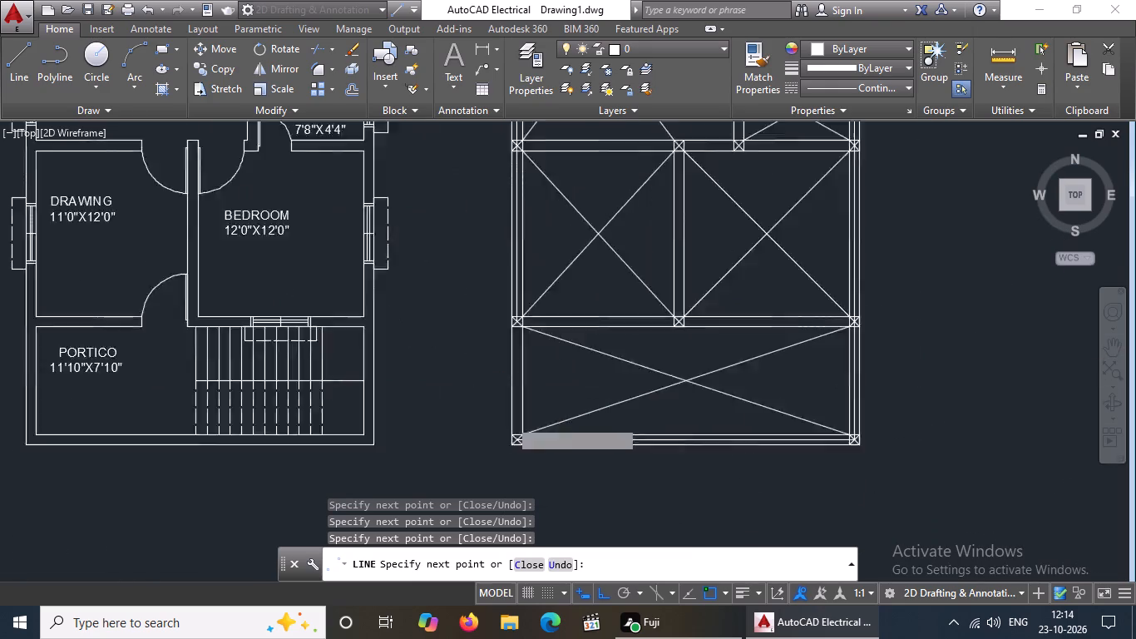
pyautogui.scroll(3, 509, 419)
pyautogui.scroll(-3, 519, 491)
pyautogui.moveTo(532, 515); pyautogui.dragTo(542, 466, button='middle')
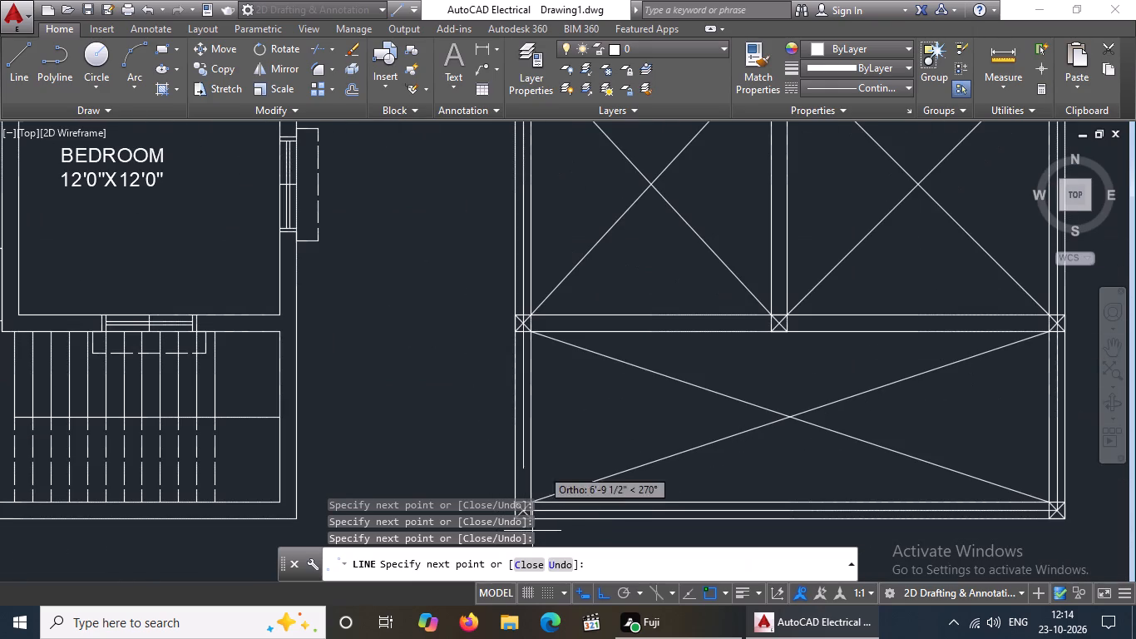
pyautogui.moveTo(542, 466); pyautogui.dragTo(544, 461, button='middle')
pyautogui.scroll(1, 549, 483)
pyautogui.moveTo(549, 483); pyautogui.dragTo(600, 392, button='middle')
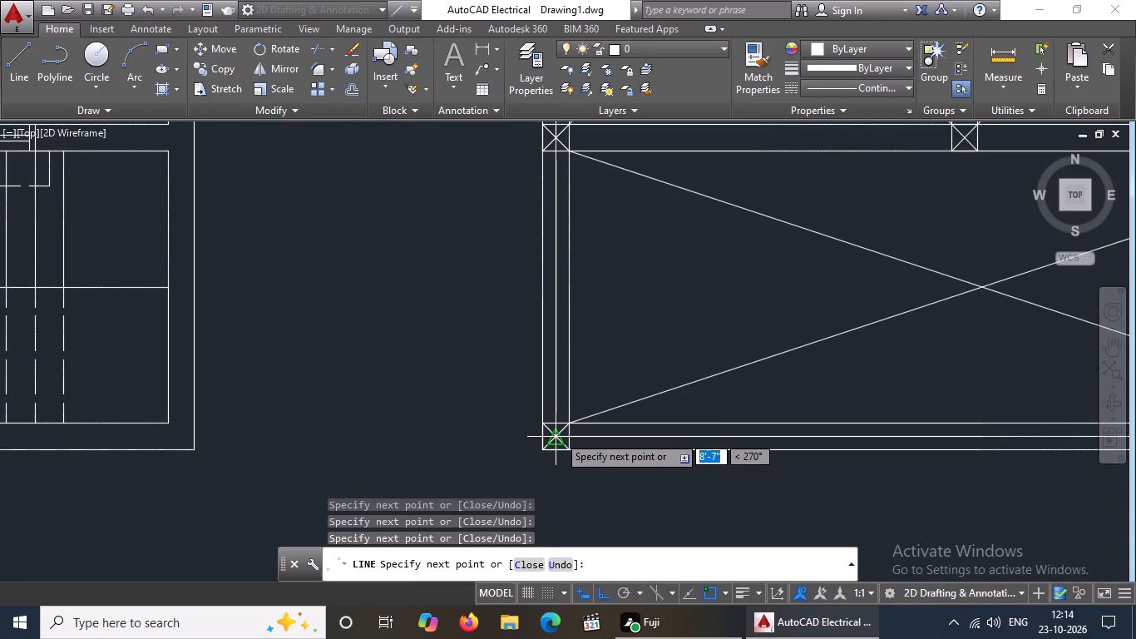
pyautogui.click(558, 435)
pyautogui.scroll(-4, 591, 424)
pyautogui.press('Escape')
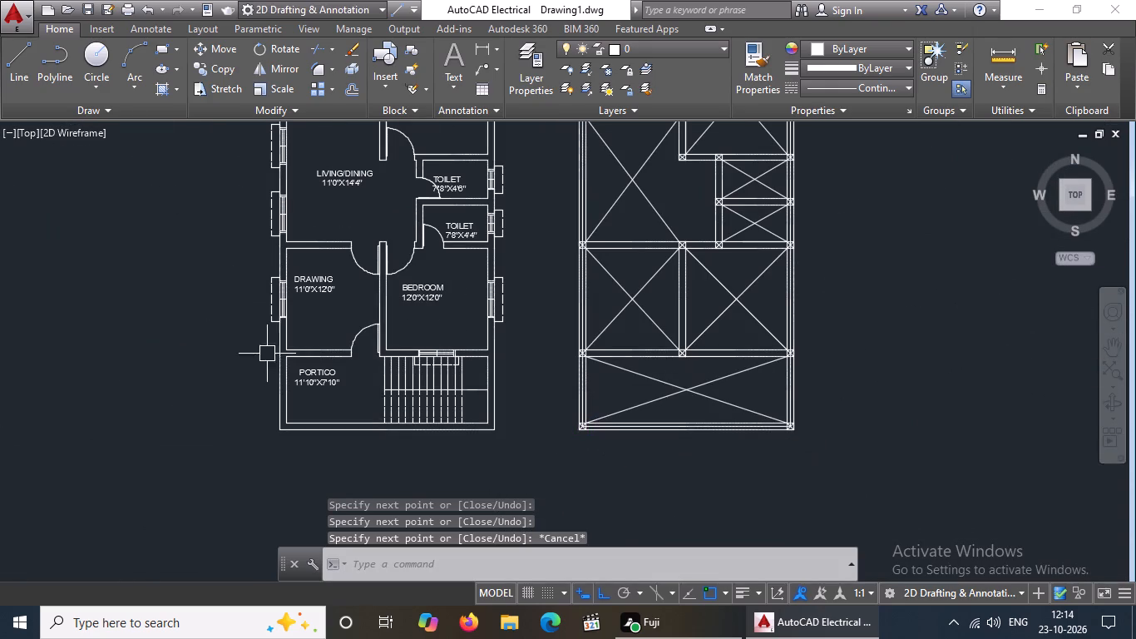
# Draw a centreline along the beam above the portico bay, from the left column's centre through the middle column to the right column.
pyautogui.press('l')
pyautogui.press('Return')
pyautogui.scroll(2, 812, 320)
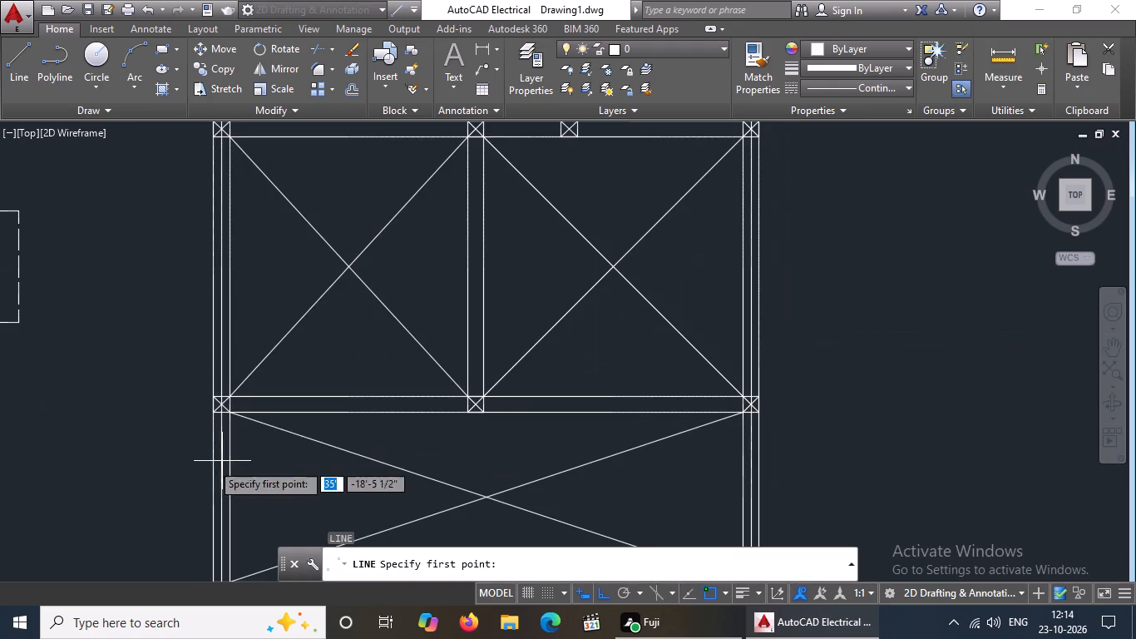
pyautogui.scroll(2, 220, 399)
pyautogui.moveTo(216, 413); pyautogui.dragTo(232, 409)
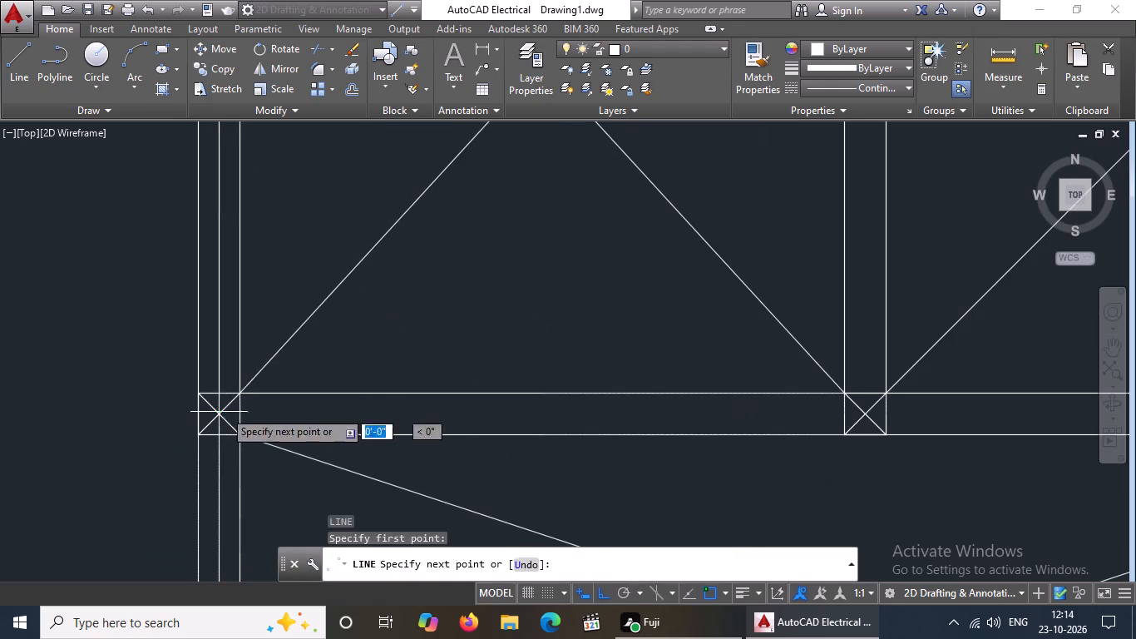
pyautogui.moveTo(232, 409); pyautogui.dragTo(243, 408)
pyautogui.moveTo(865, 415); pyautogui.dragTo(856, 422)
pyautogui.scroll(1, 663, 418)
pyautogui.scroll(-3, 663, 418)
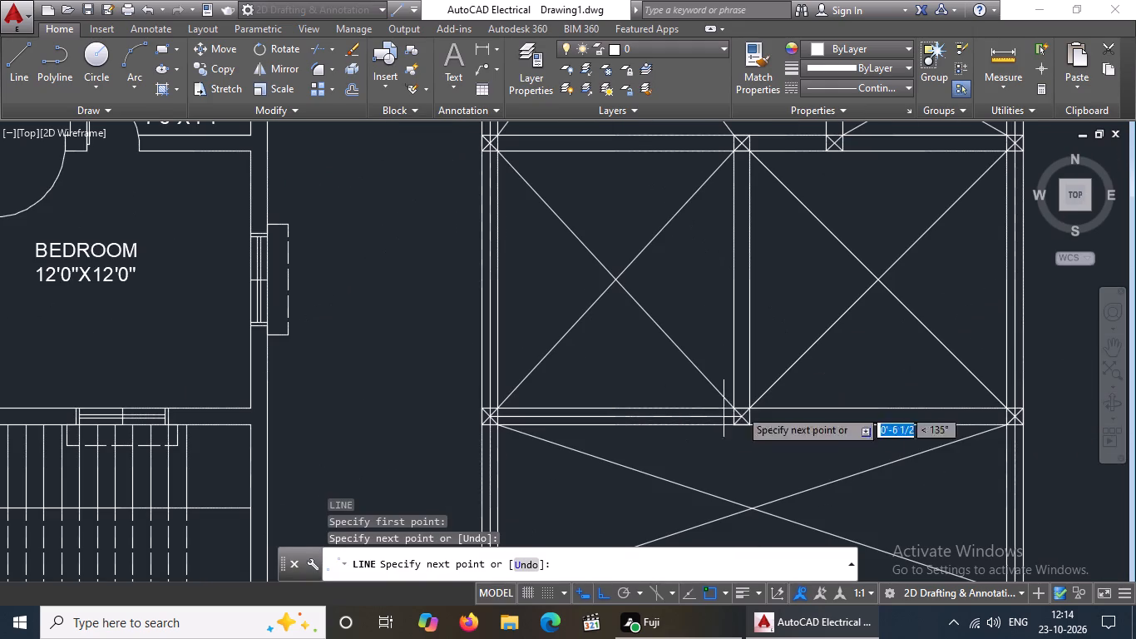
pyautogui.click(1015, 412)
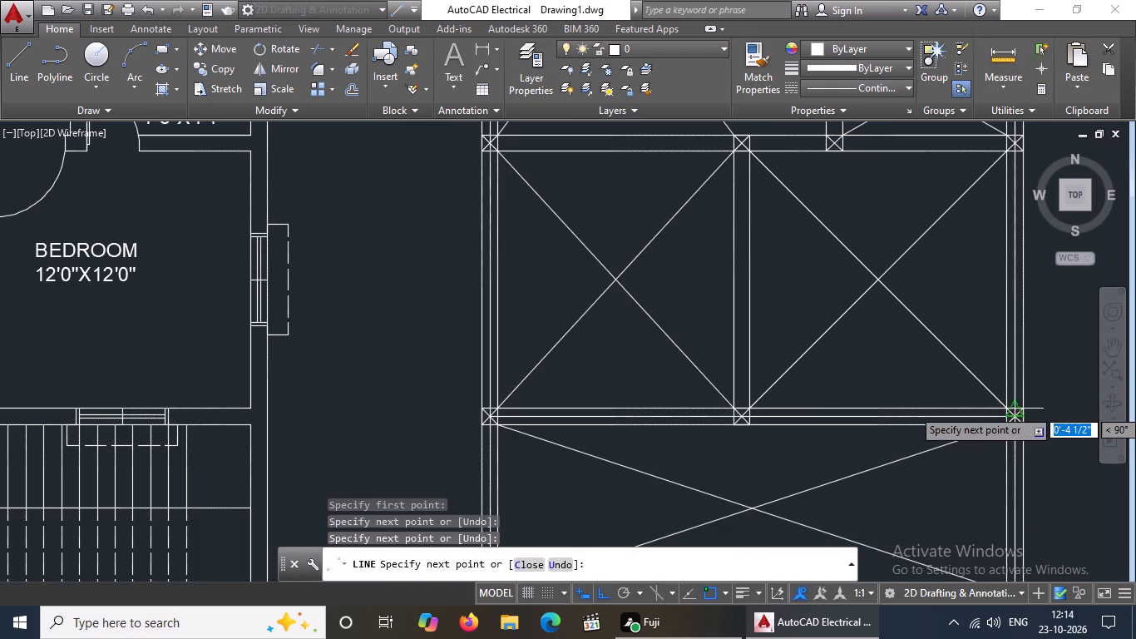
pyautogui.scroll(-3, 1017, 409)
pyautogui.press('Escape')
# Draw a 12'-9" vertical centreline in the beam between the drawing and bedroom bays, from the lower middle column's centre to the upper one.
pyautogui.moveTo(1050, 394); pyautogui.dragTo(912, 448, button='middle')
pyautogui.scroll(2, 803, 474)
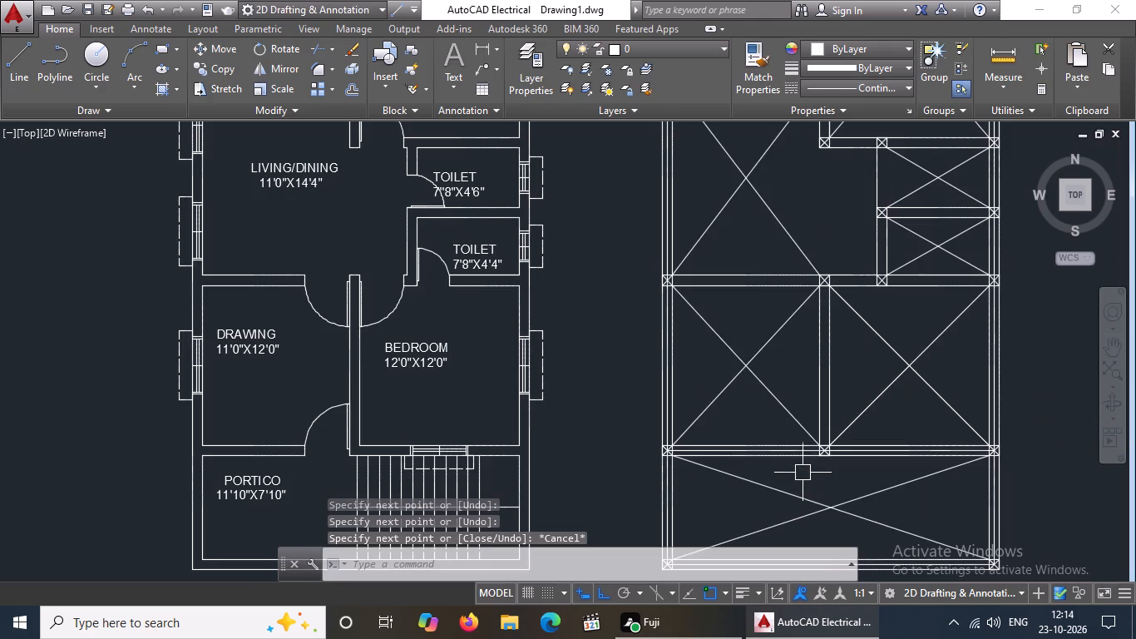
pyautogui.press('Escape')
pyautogui.press('l')
pyautogui.press('Return')
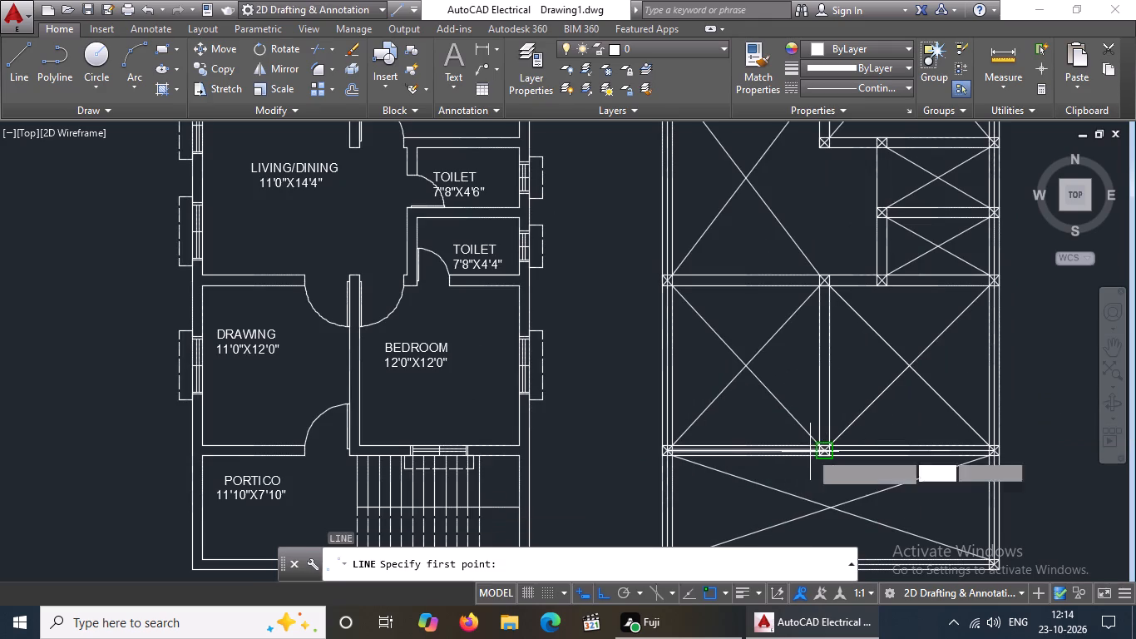
pyautogui.scroll(3, 828, 433)
pyautogui.click(800, 503)
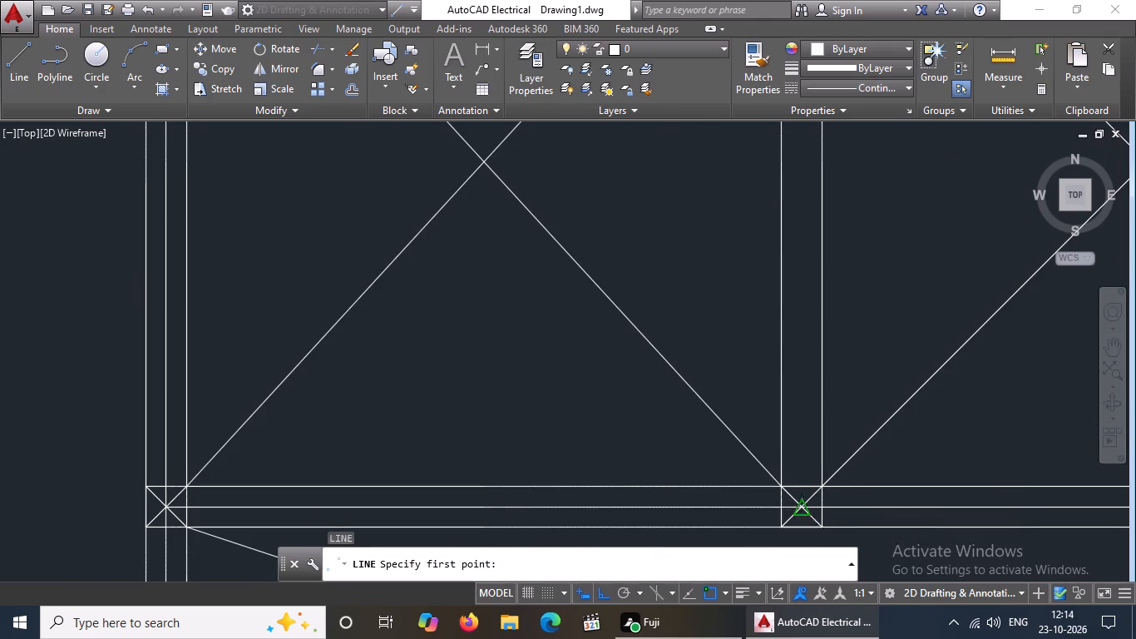
pyautogui.scroll(-3, 801, 486)
pyautogui.scroll(3, 803, 322)
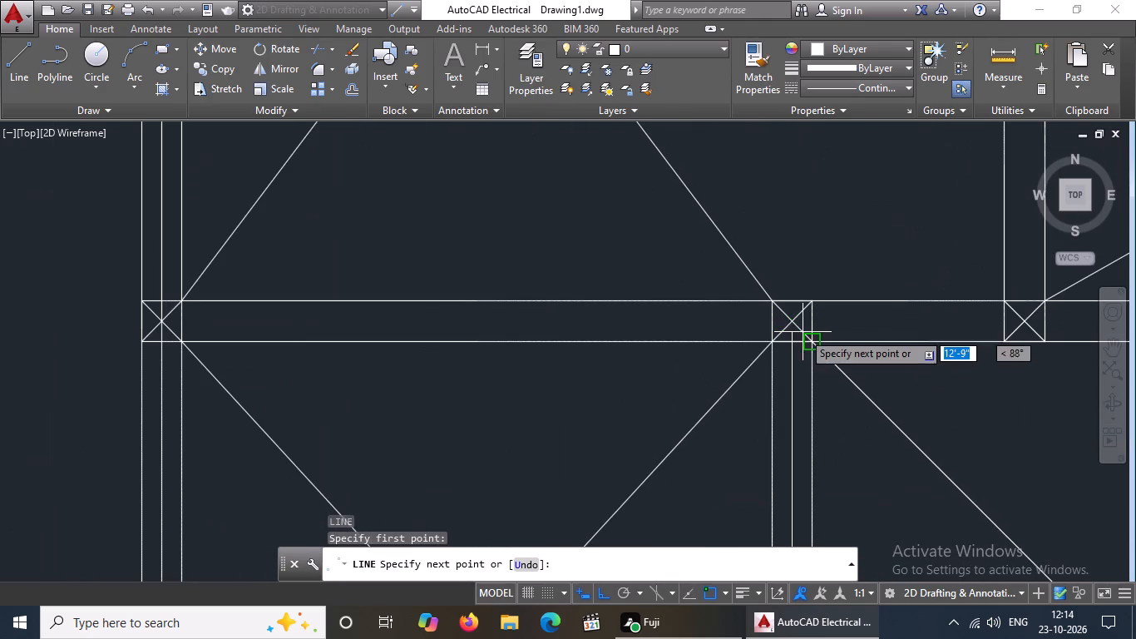
pyautogui.click(788, 323)
pyautogui.scroll(-4, 791, 328)
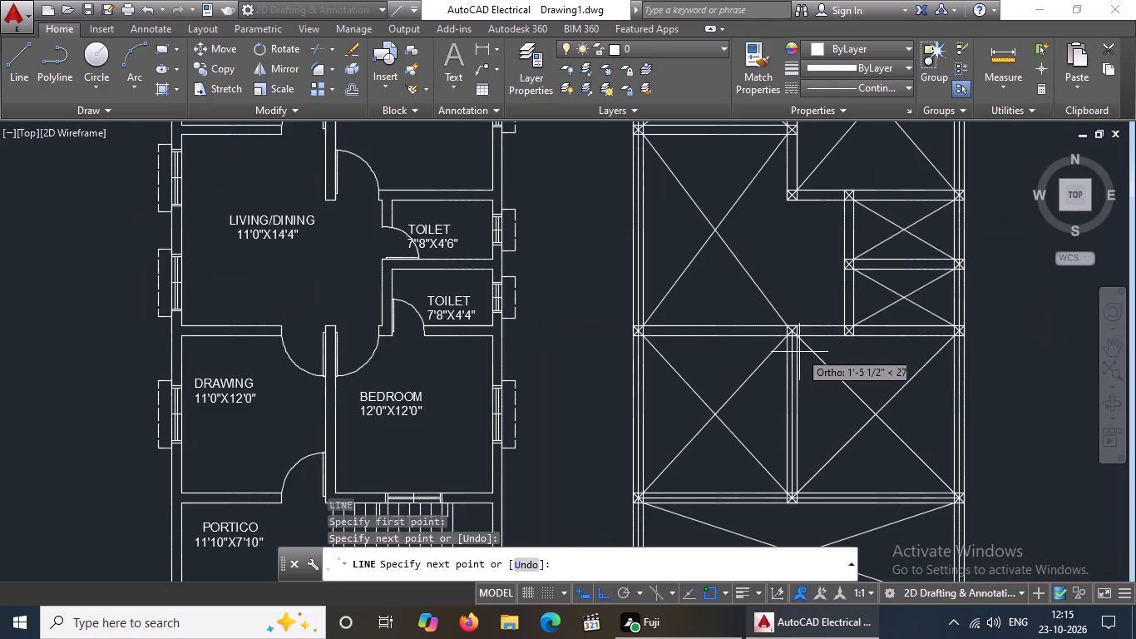
pyautogui.press('Escape')
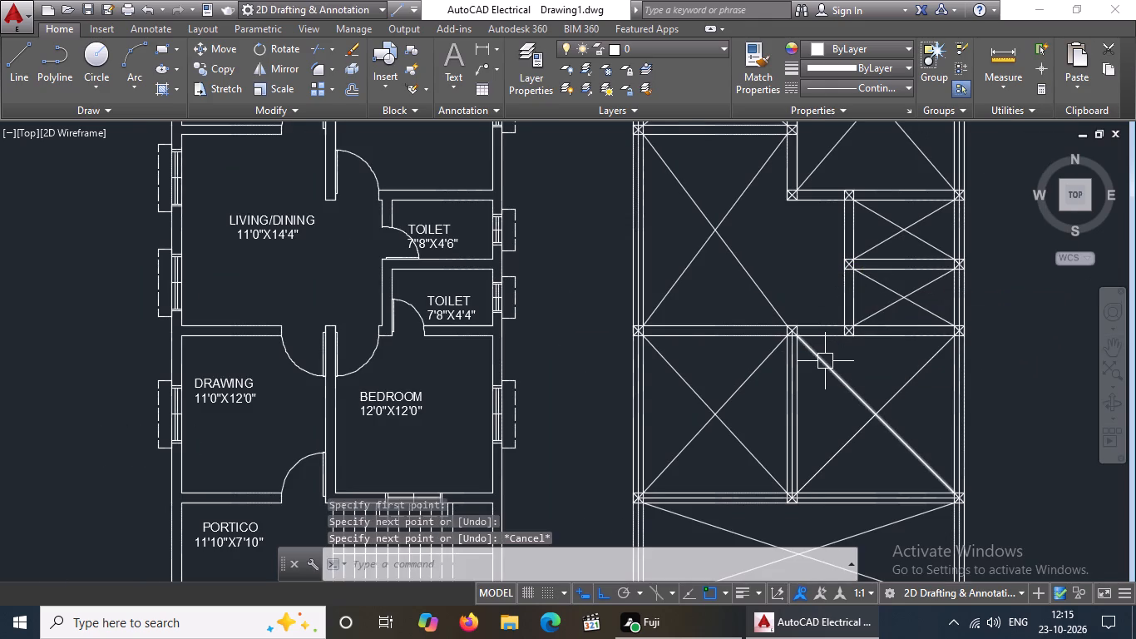
# Draw a centreline along the beam above the drawing and bedroom bays, from the left outer column through both inner columns to the right outer column.
pyautogui.press('l')
pyautogui.press('Return')
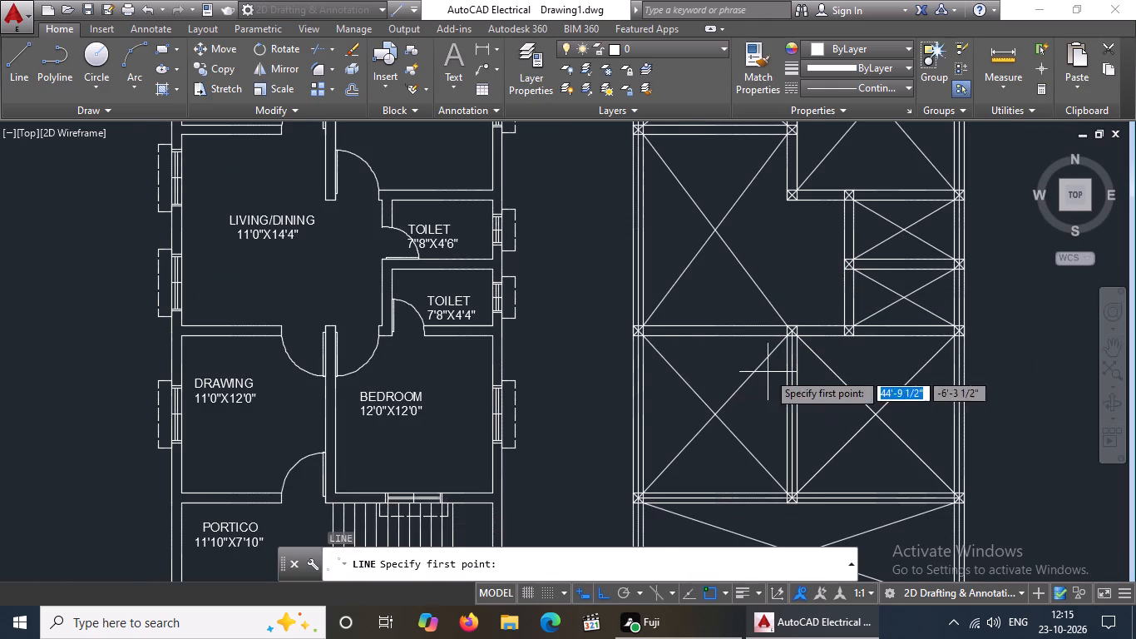
pyautogui.scroll(2, 771, 359)
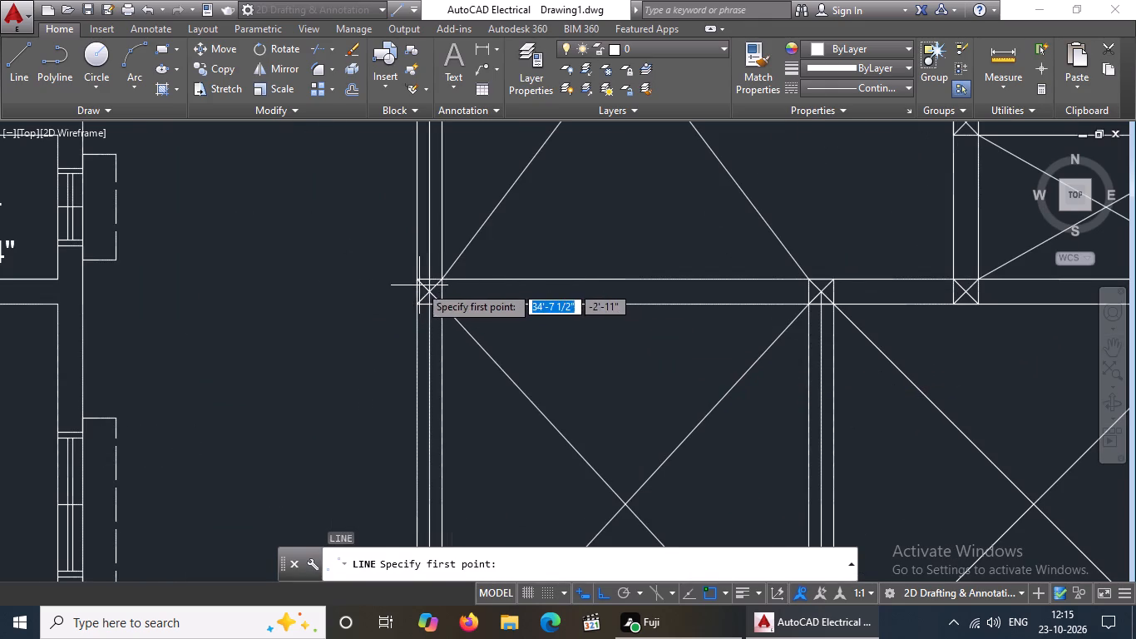
pyautogui.moveTo(426, 294); pyautogui.dragTo(457, 288)
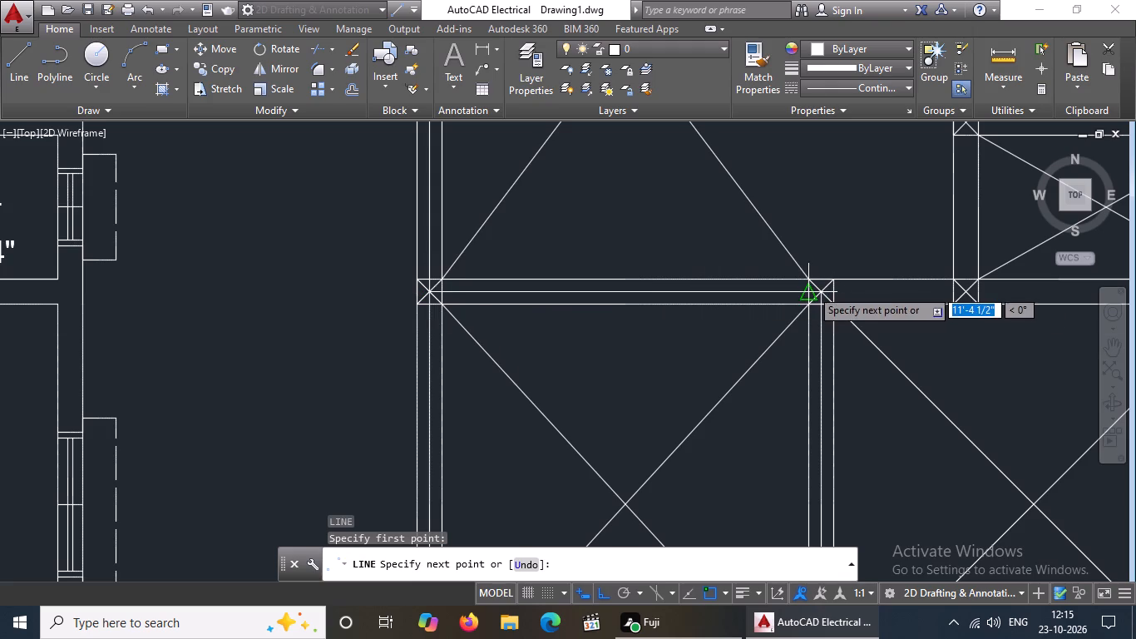
pyautogui.click(828, 288)
pyautogui.scroll(-1, 832, 290)
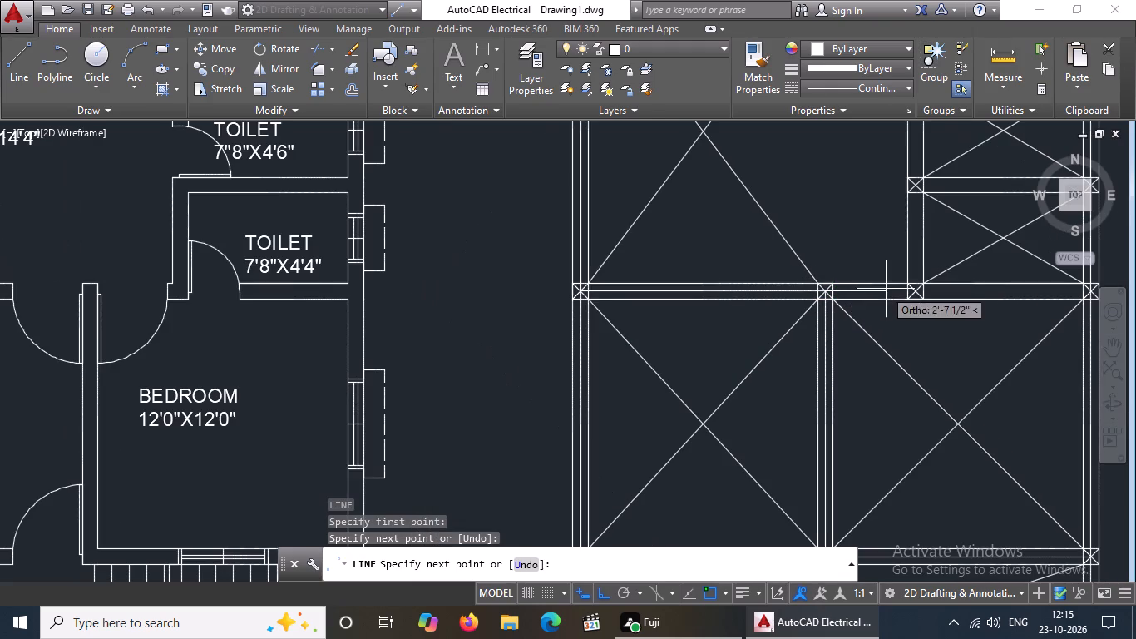
pyautogui.scroll(2, 918, 293)
pyautogui.click(911, 289)
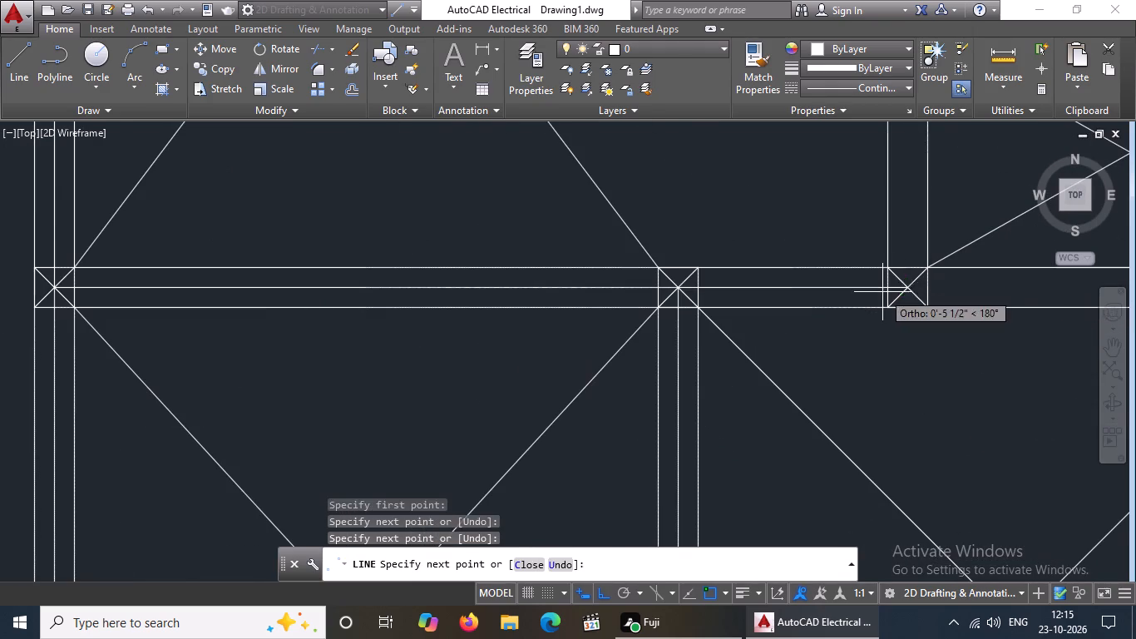
pyautogui.scroll(-4, 882, 293)
pyautogui.scroll(3, 1045, 291)
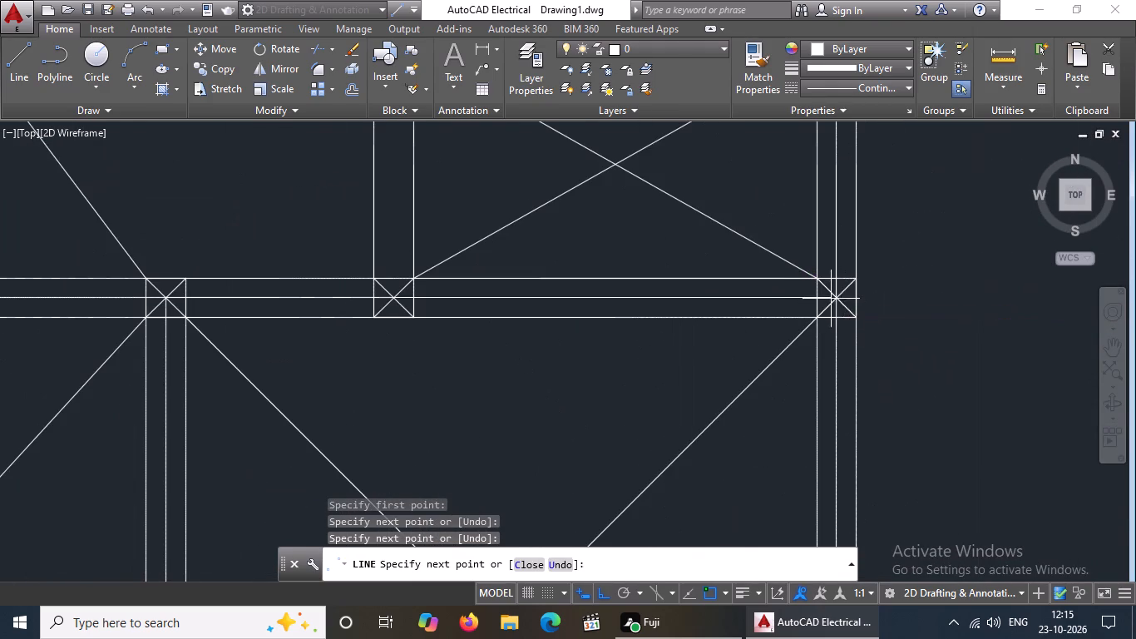
pyautogui.click(837, 297)
pyautogui.scroll(-4, 842, 306)
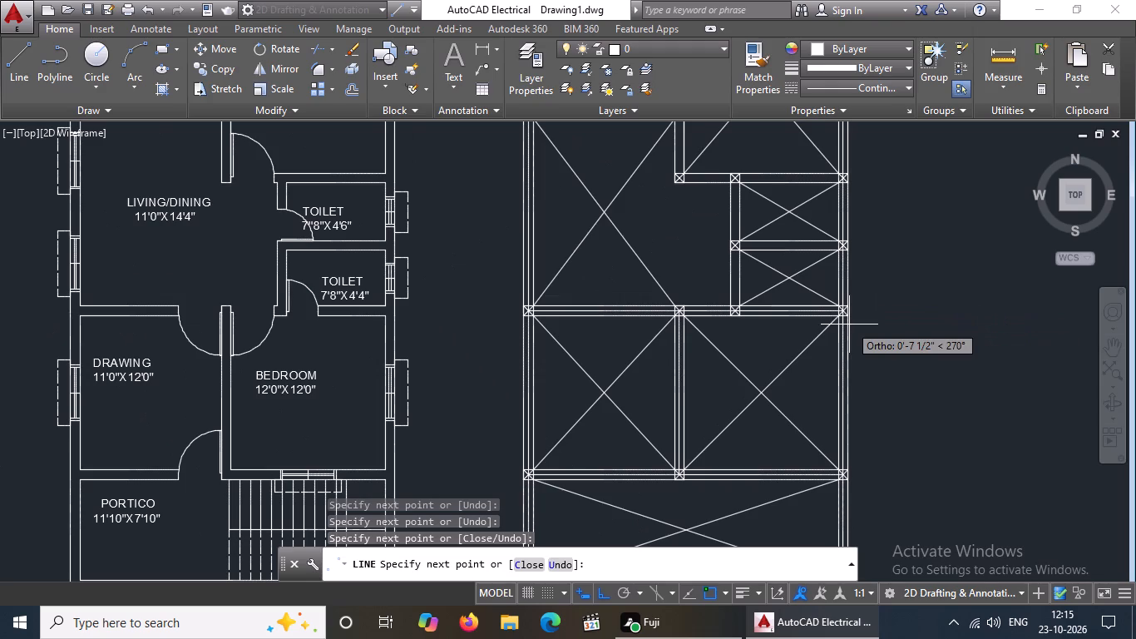
pyautogui.press('Escape')
# Draw a centreline 5'-1" up the lower toilet bay's left beam and across the beam between the toilets to the right outer column's centre.
pyautogui.moveTo(799, 289); pyautogui.dragTo(796, 386, button='middle')
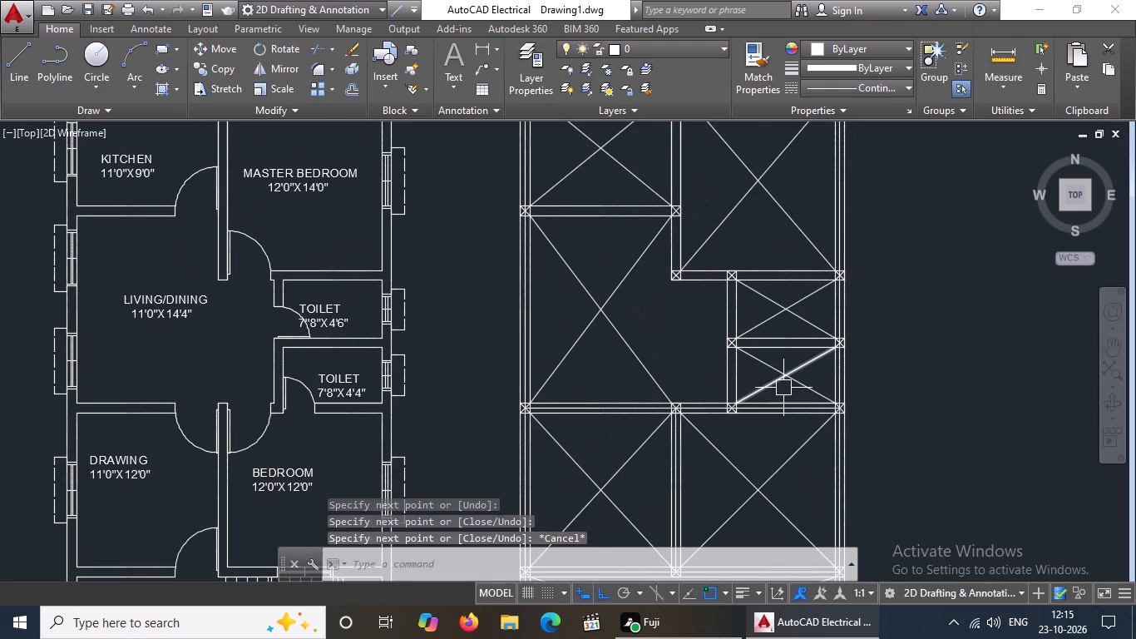
pyautogui.press('l')
pyautogui.press('Return')
pyautogui.scroll(2, 726, 370)
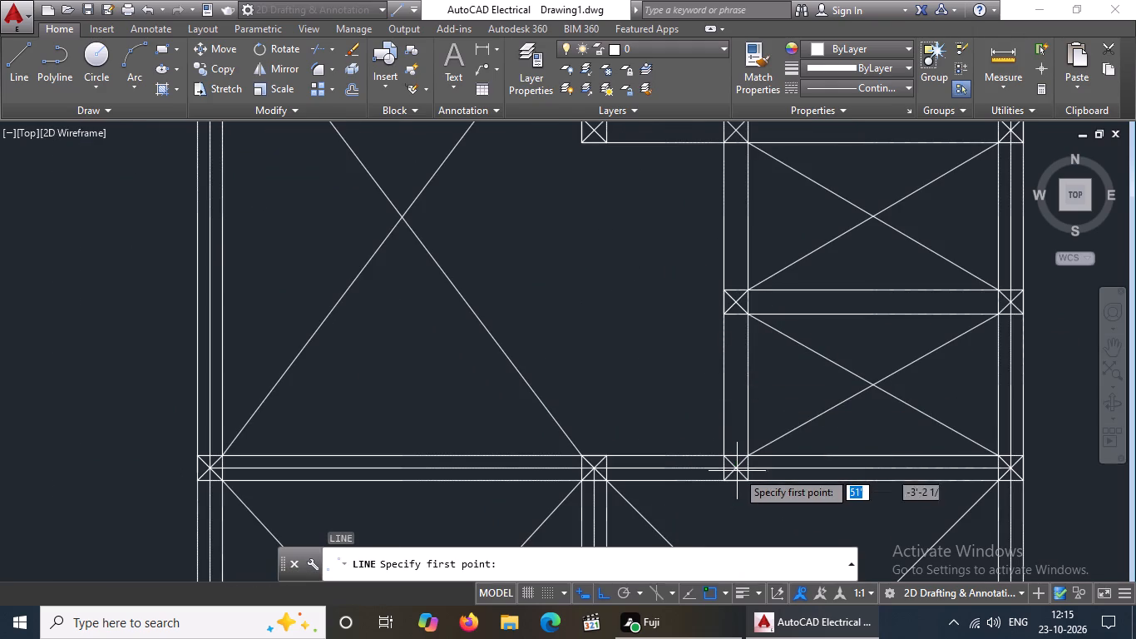
pyautogui.click(738, 468)
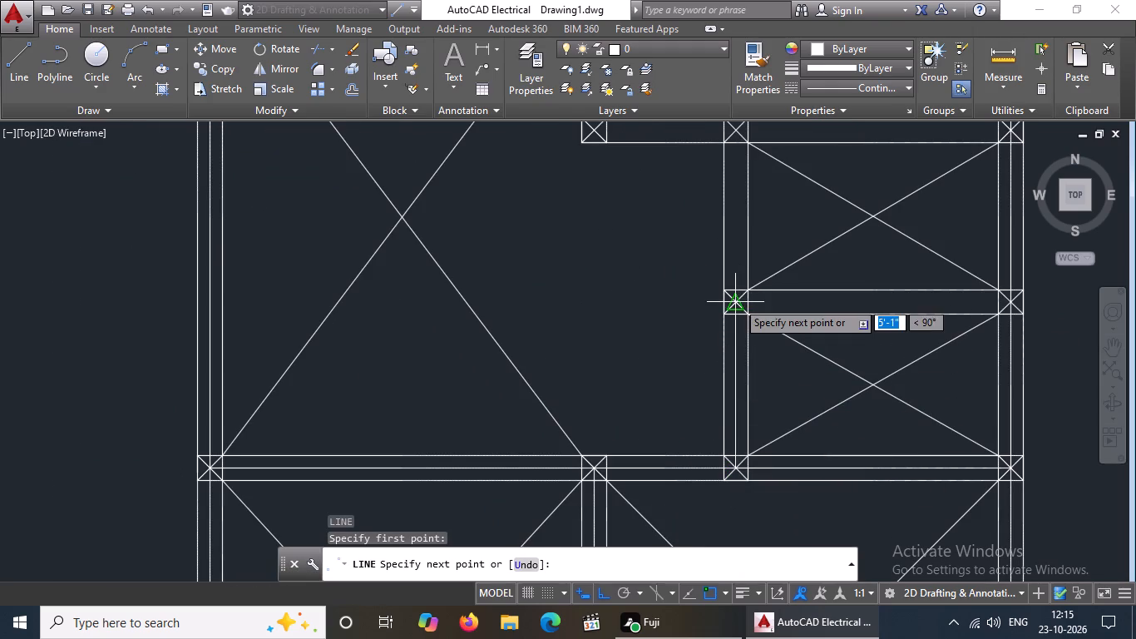
pyautogui.click(737, 301)
pyautogui.click(1005, 305)
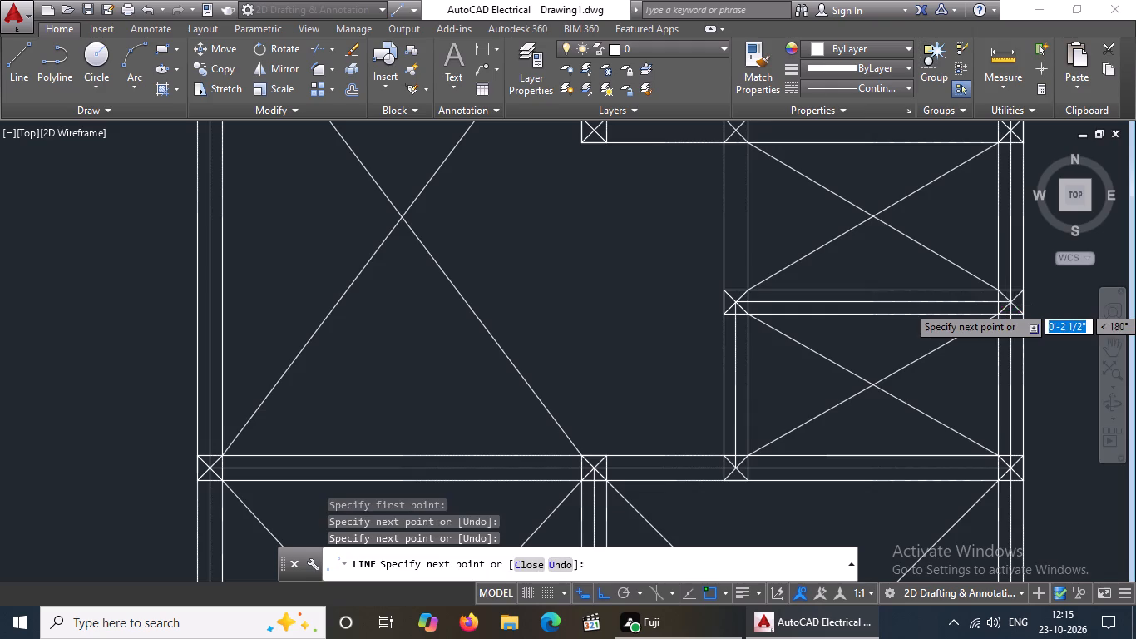
pyautogui.scroll(-3, 1005, 305)
pyautogui.press('Escape')
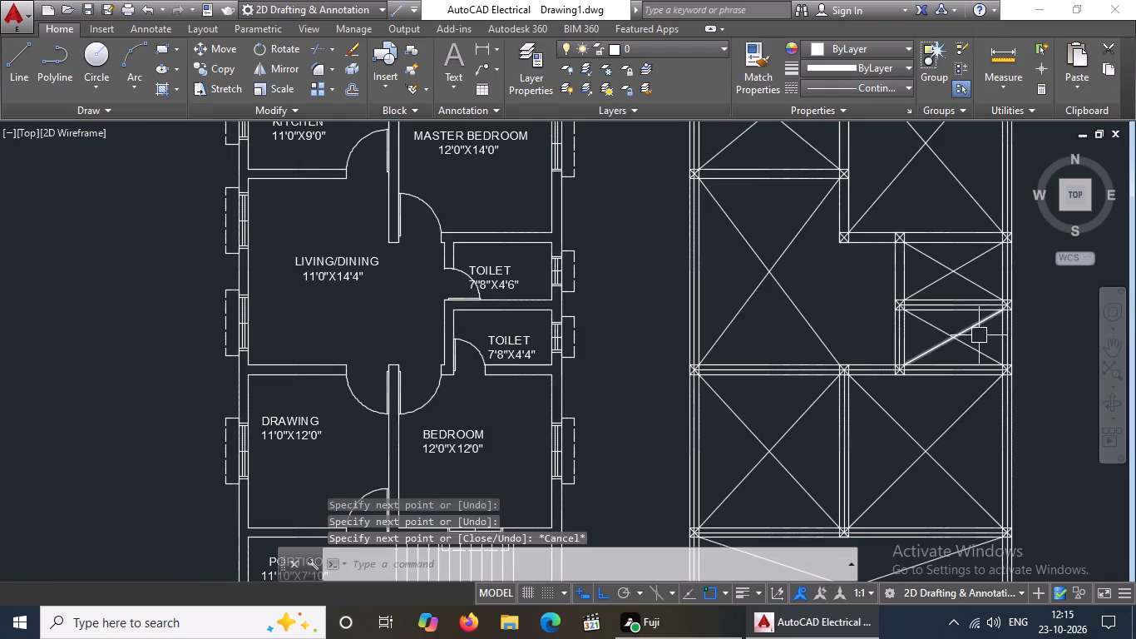
# Draw a centreline 5'-3" up the upper toilet bay's left beam and 8'-5" across its top beam to the right outer column's centre.
pyautogui.moveTo(976, 338); pyautogui.dragTo(623, 223, button='middle')
pyautogui.moveTo(594, 247); pyautogui.dragTo(714, 443, button='middle')
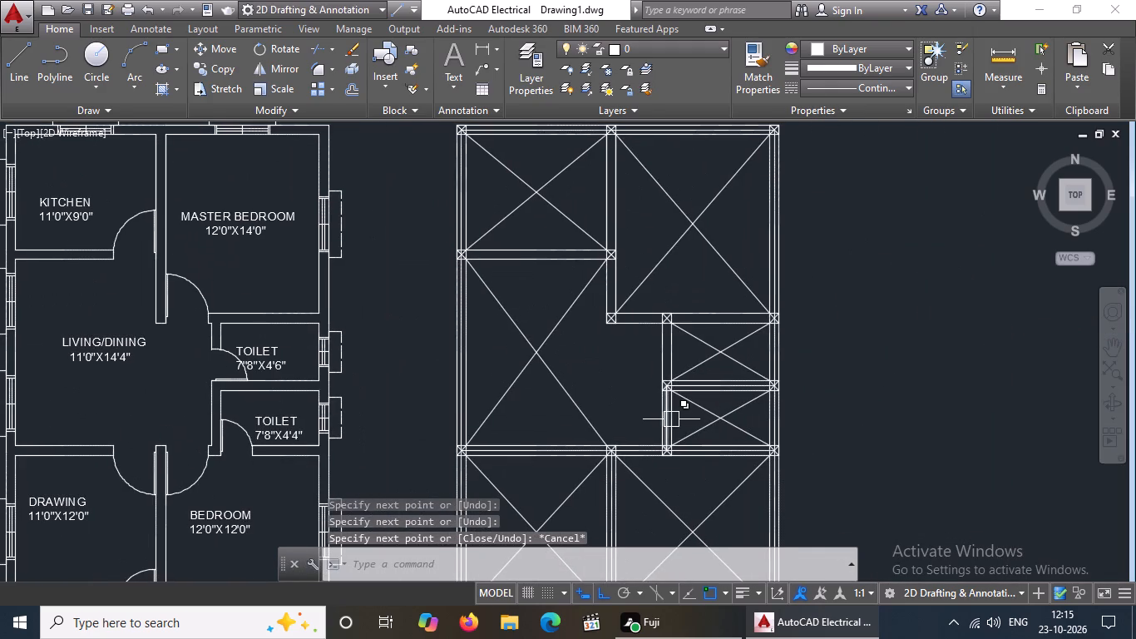
pyautogui.press('Escape')
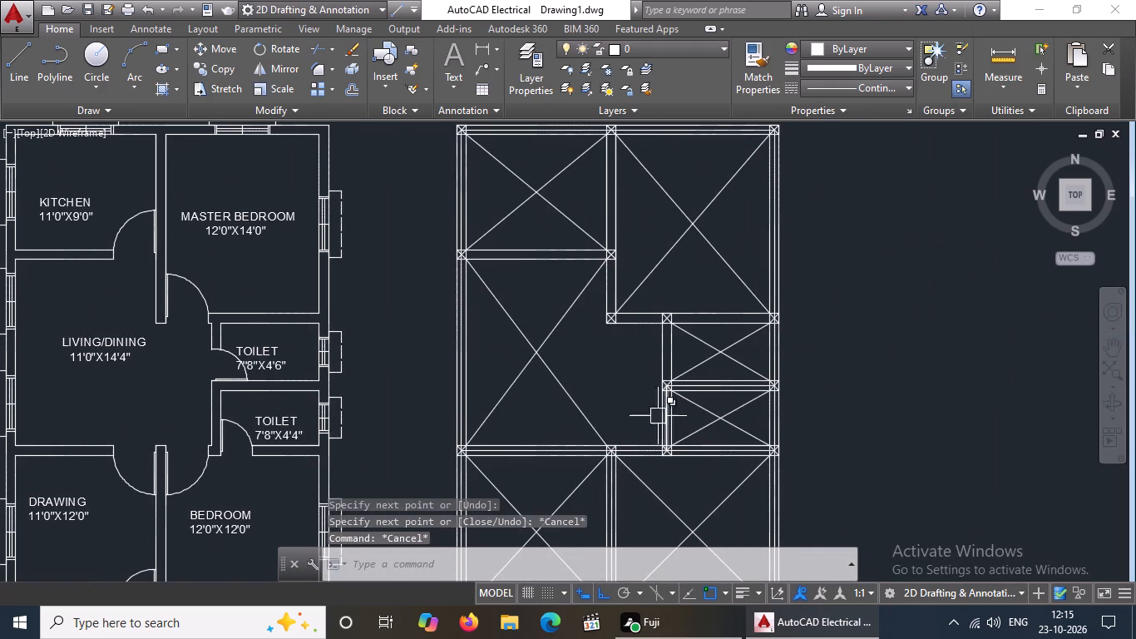
pyautogui.press('l')
pyautogui.press('Return')
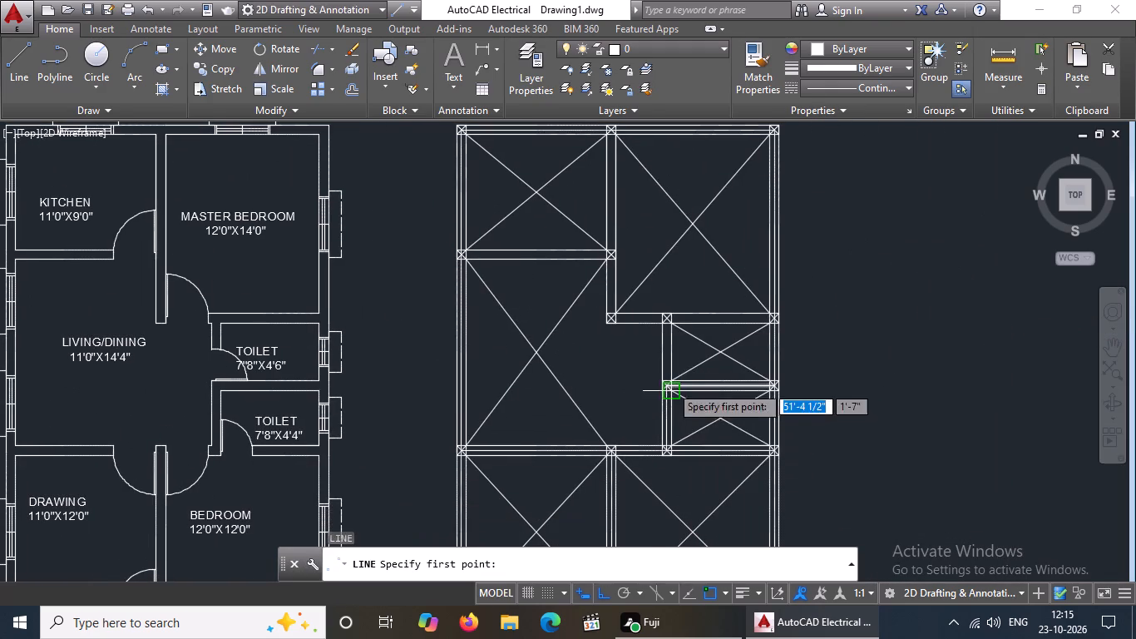
pyautogui.scroll(2, 684, 364)
pyautogui.click(636, 420)
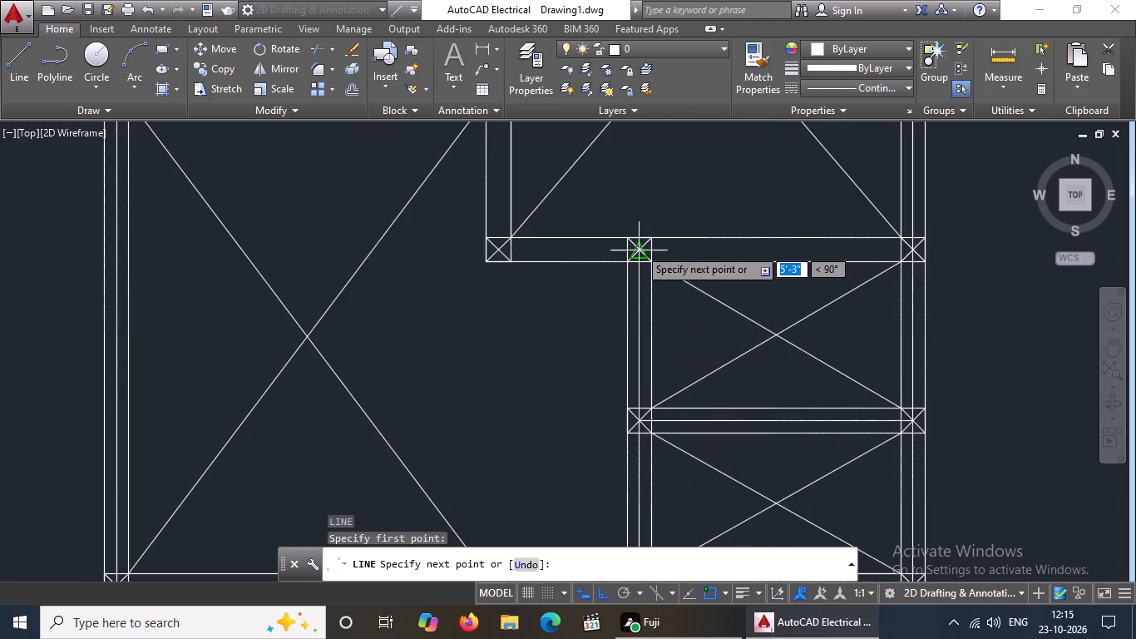
pyautogui.click(639, 248)
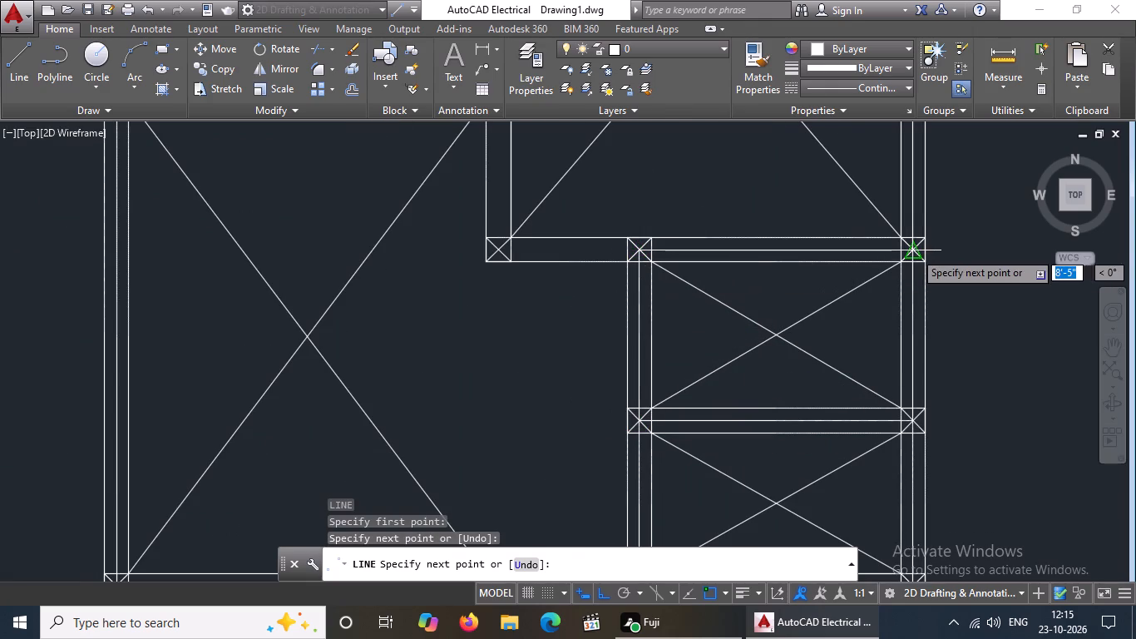
pyautogui.click(914, 251)
pyautogui.scroll(-3, 916, 254)
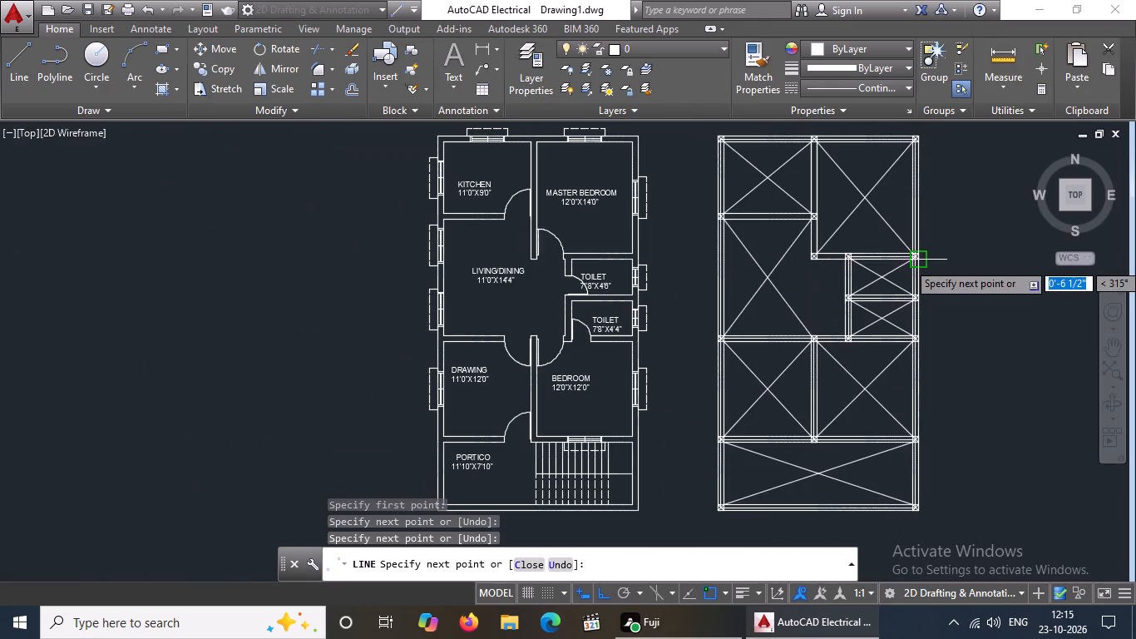
pyautogui.press('Escape')
pyautogui.scroll(2, 797, 131)
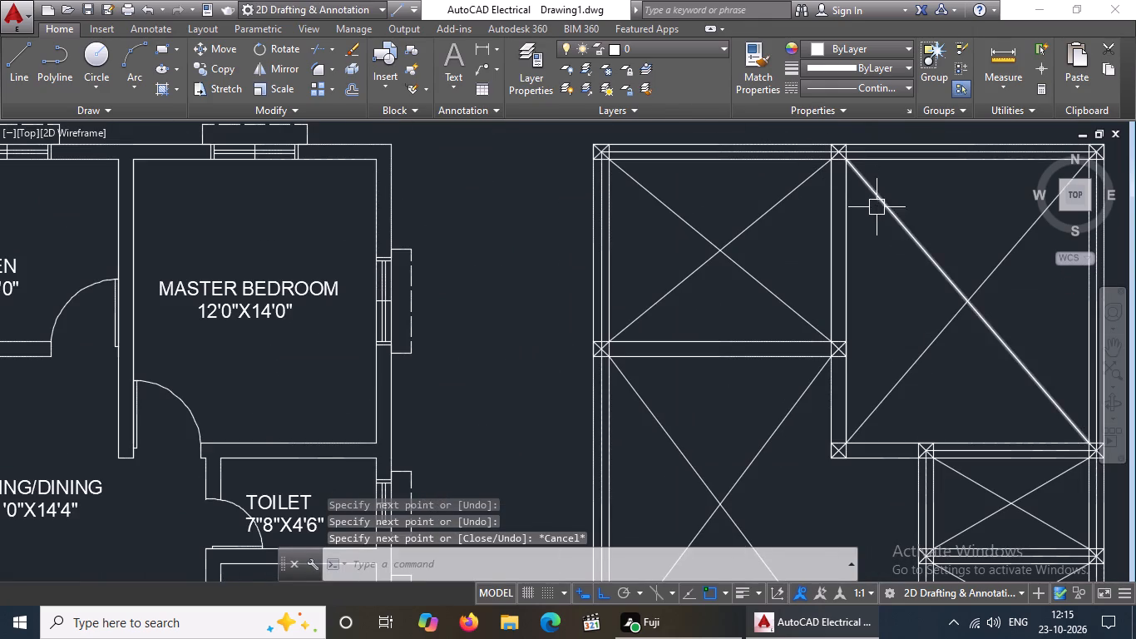
pyautogui.press('Escape')
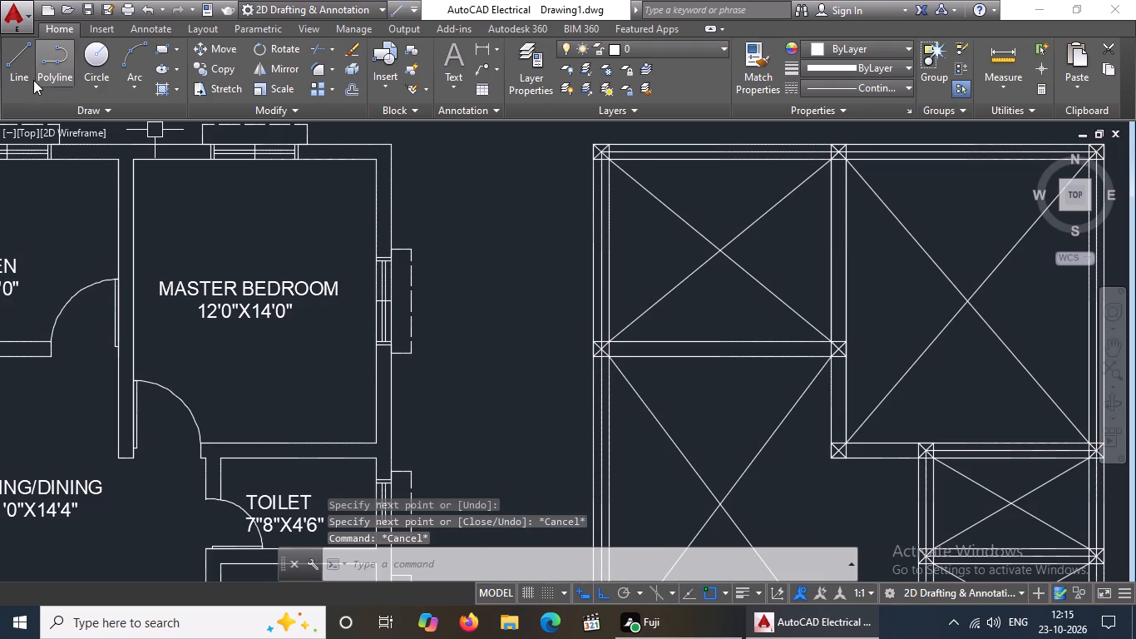
# Draw a centreline 11'-9" along the beam below the kitchen bay and about 9'-8" up its right beam to the top column's centre.
pyautogui.click(4, 64)
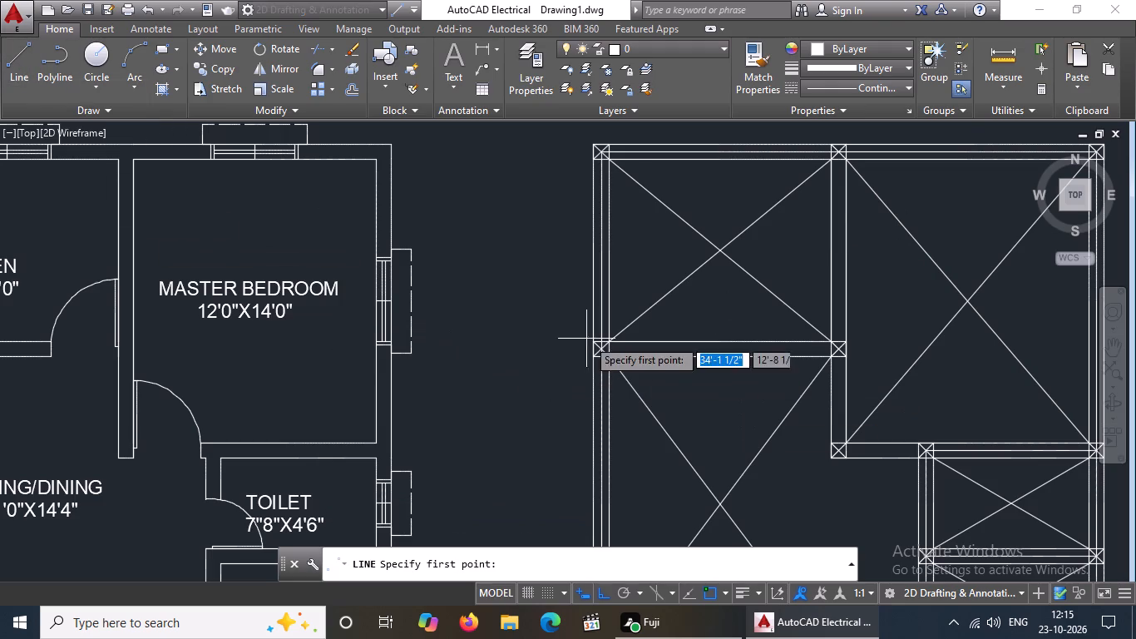
pyautogui.scroll(2, 619, 349)
pyautogui.click(573, 349)
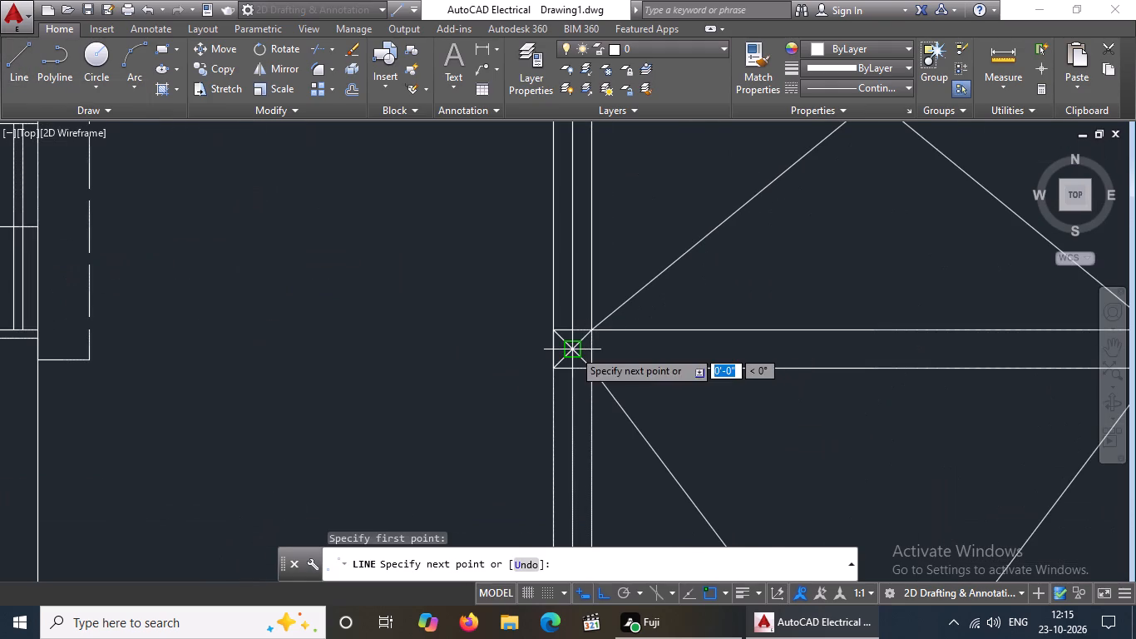
pyautogui.scroll(-4, 573, 349)
pyautogui.scroll(3, 714, 353)
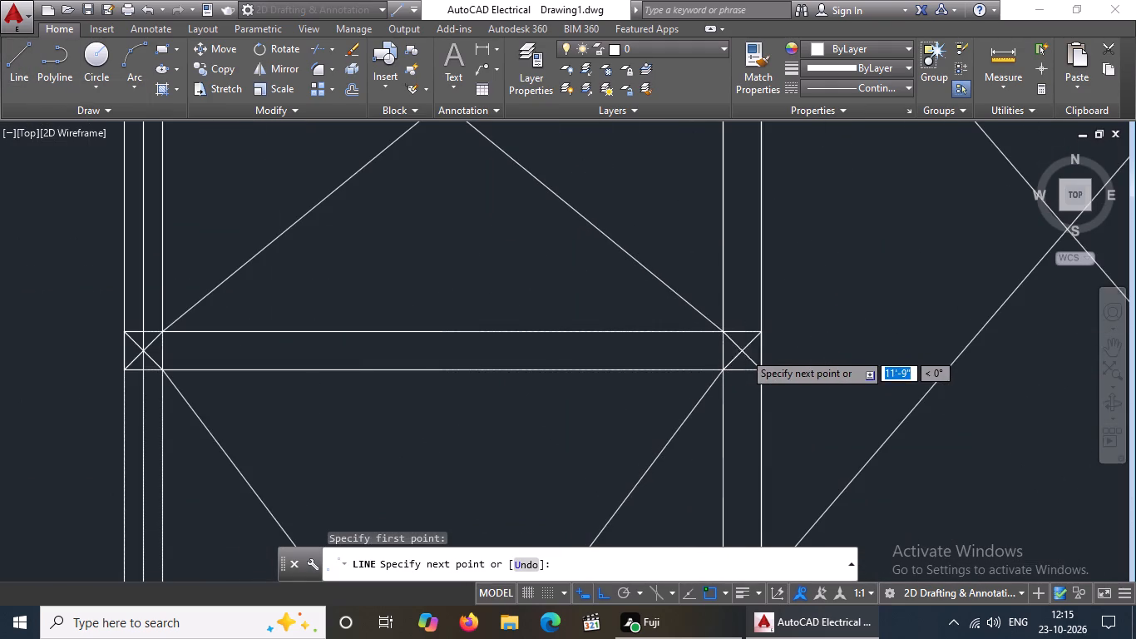
pyautogui.click(743, 352)
pyautogui.scroll(-3, 747, 344)
pyautogui.scroll(2, 743, 222)
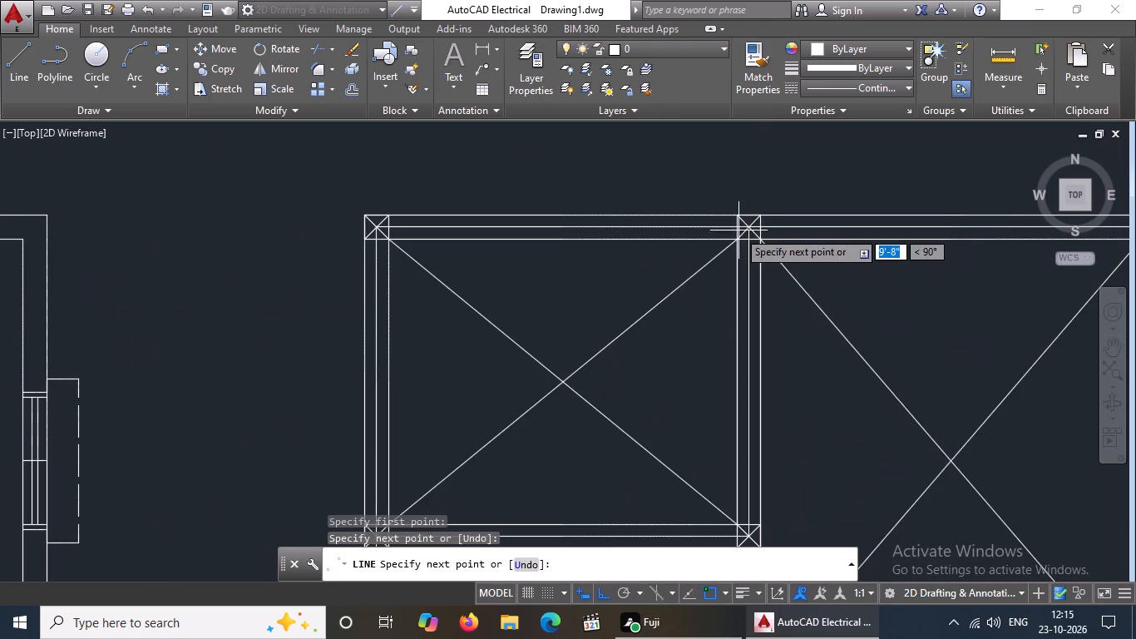
pyautogui.click(750, 229)
pyautogui.scroll(-3, 753, 234)
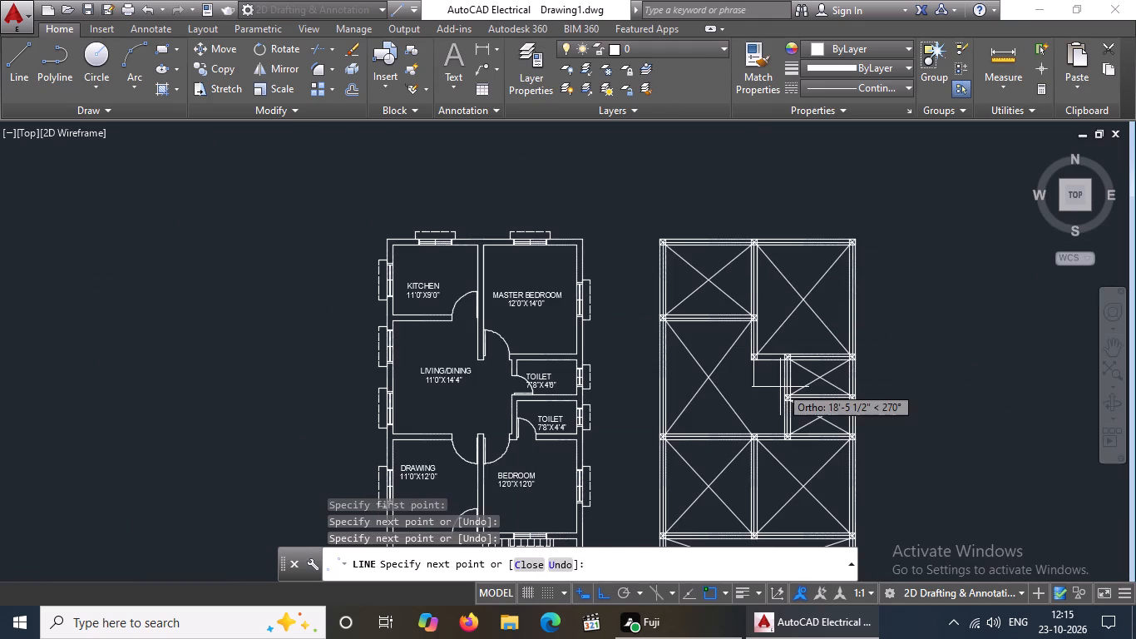
pyautogui.press('Escape')
# Draw a centreline about 5' down the master bedroom bay's lower left beam and across to the upper toilet bay's top-left column centre.
pyautogui.moveTo(751, 354); pyautogui.dragTo(727, 364, button='middle')
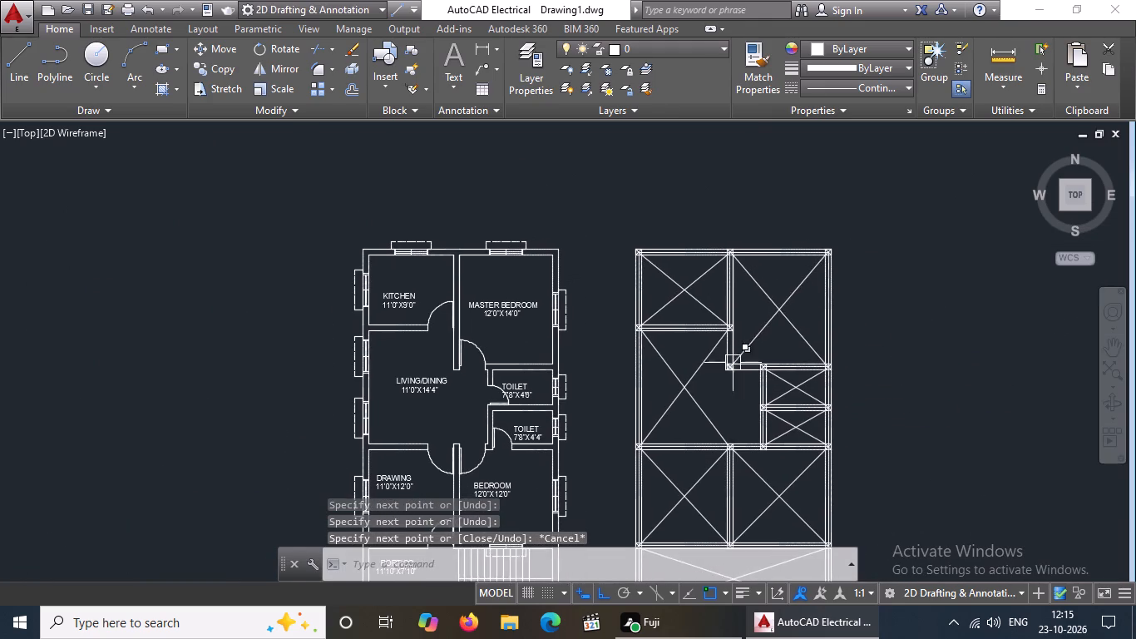
pyautogui.scroll(3, 740, 354)
pyautogui.moveTo(11, 59); pyautogui.dragTo(20, 71)
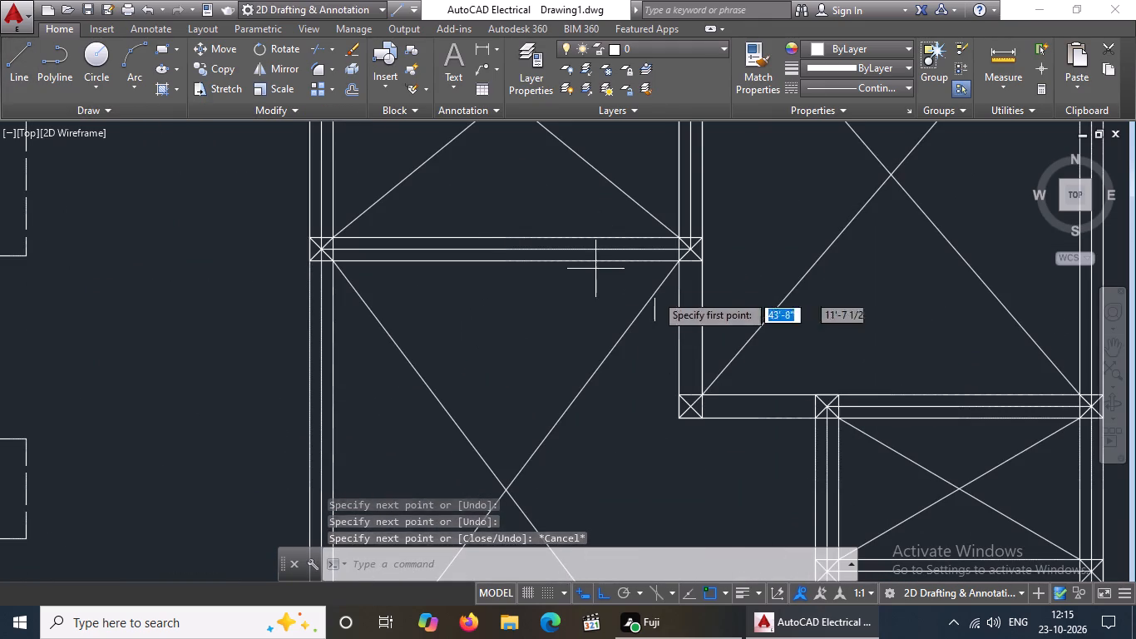
pyautogui.moveTo(692, 248); pyautogui.dragTo(692, 256)
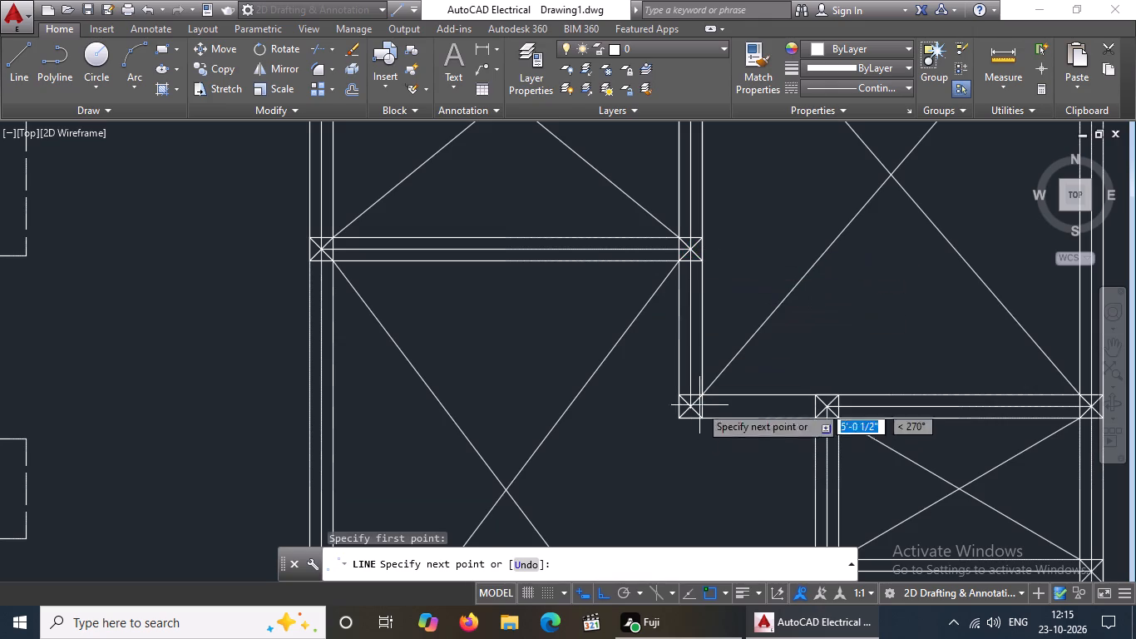
pyautogui.moveTo(692, 405); pyautogui.dragTo(699, 403)
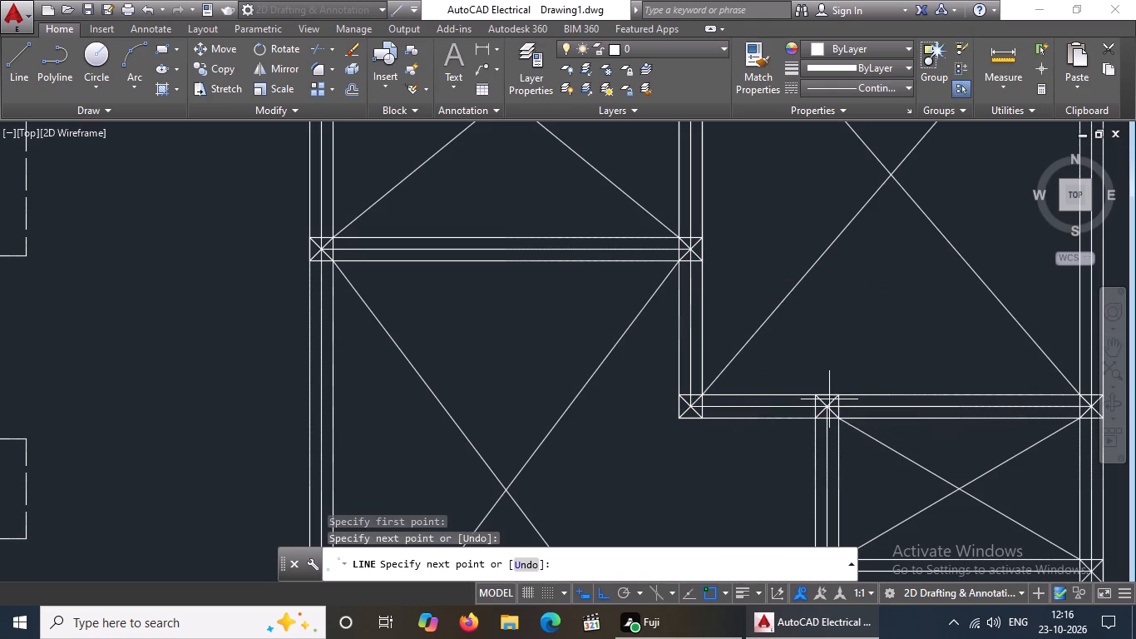
pyautogui.click(823, 408)
pyautogui.press('Escape')
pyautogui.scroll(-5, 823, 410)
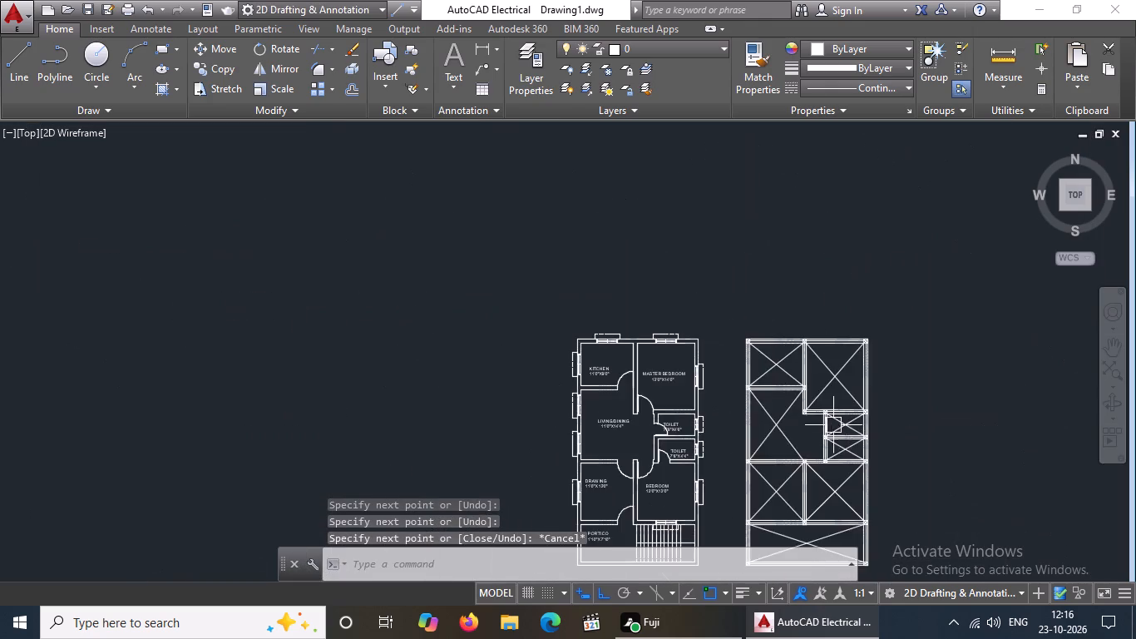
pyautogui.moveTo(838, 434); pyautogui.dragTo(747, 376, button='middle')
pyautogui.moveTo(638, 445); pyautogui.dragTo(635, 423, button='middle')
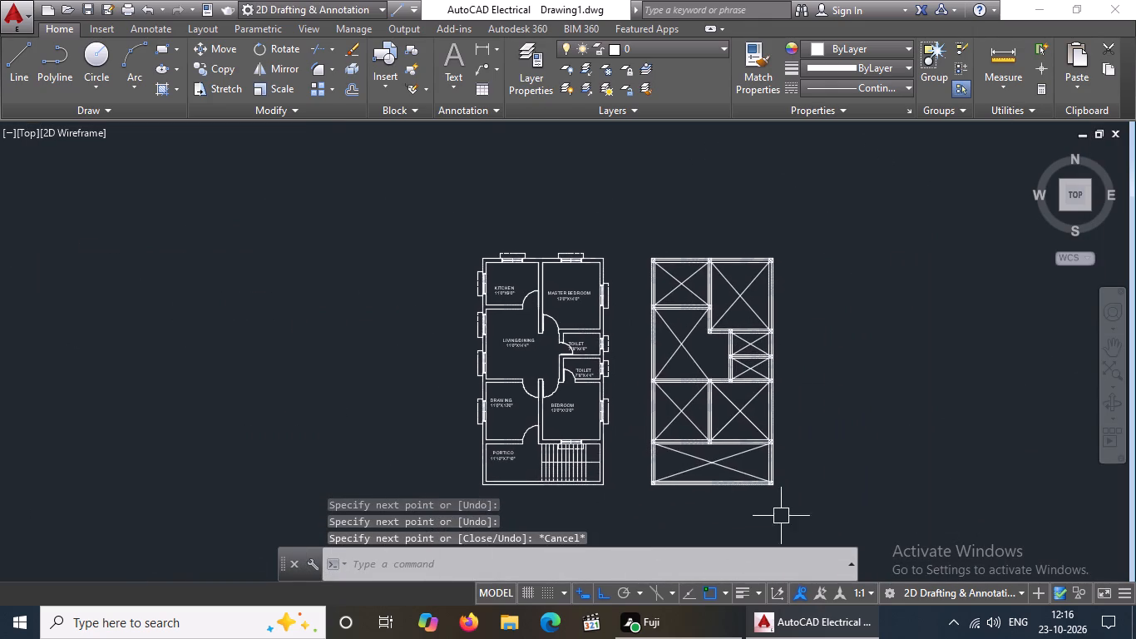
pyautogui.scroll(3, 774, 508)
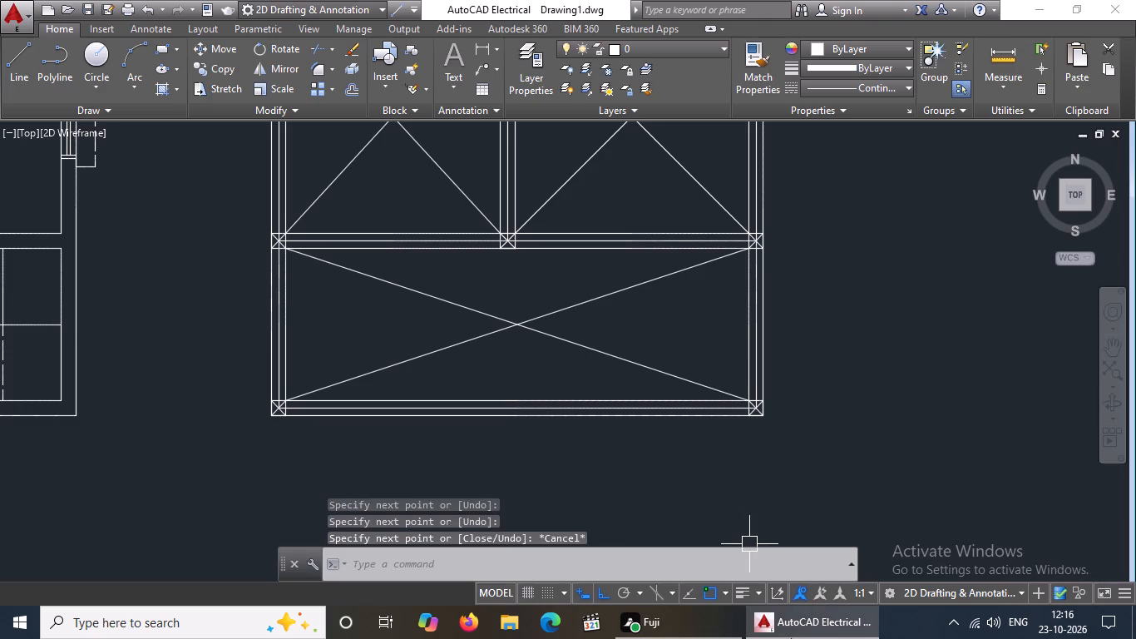
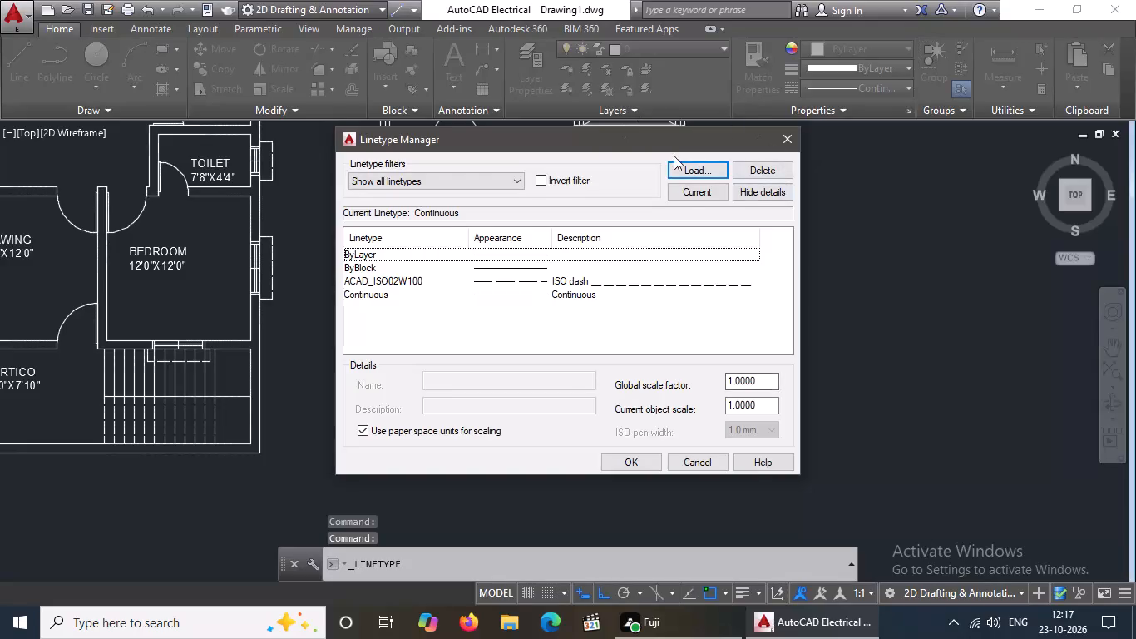
# Load the ACAD_ISO08W100 long-dash short-dash linetype into the drawing.
pyautogui.click(692, 171)
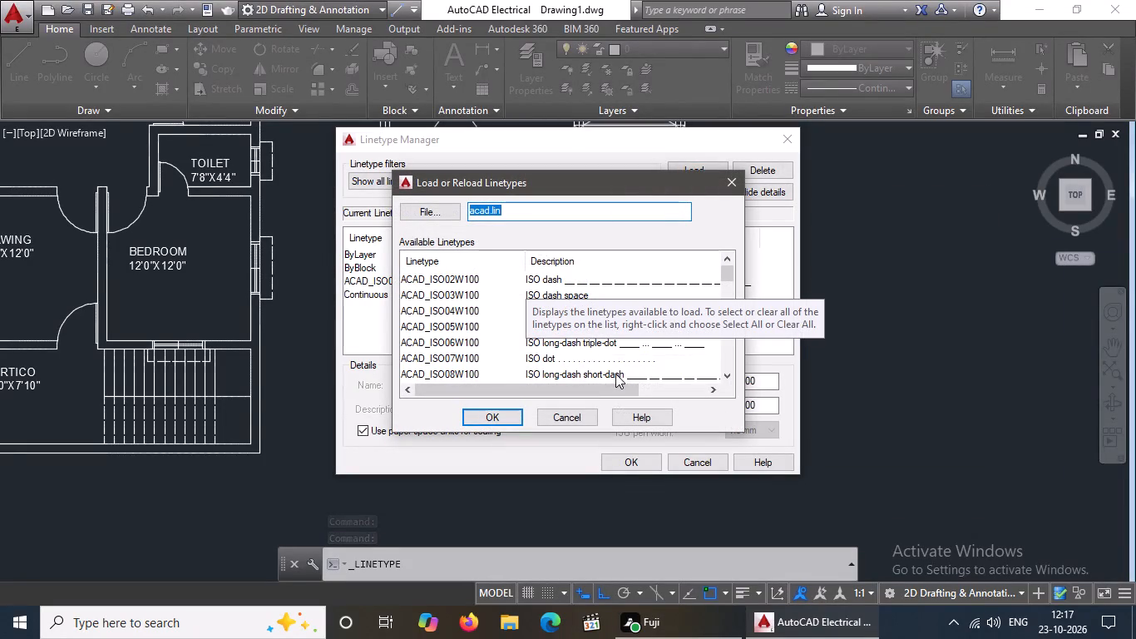
pyautogui.click(562, 370)
pyautogui.click(625, 464)
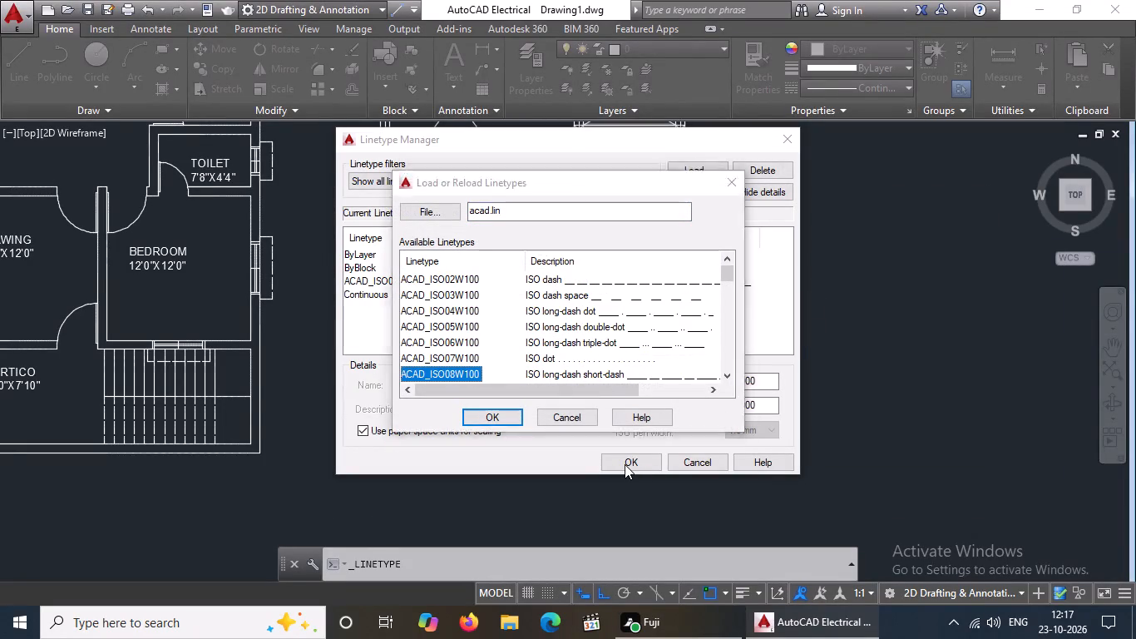
pyautogui.click(509, 417)
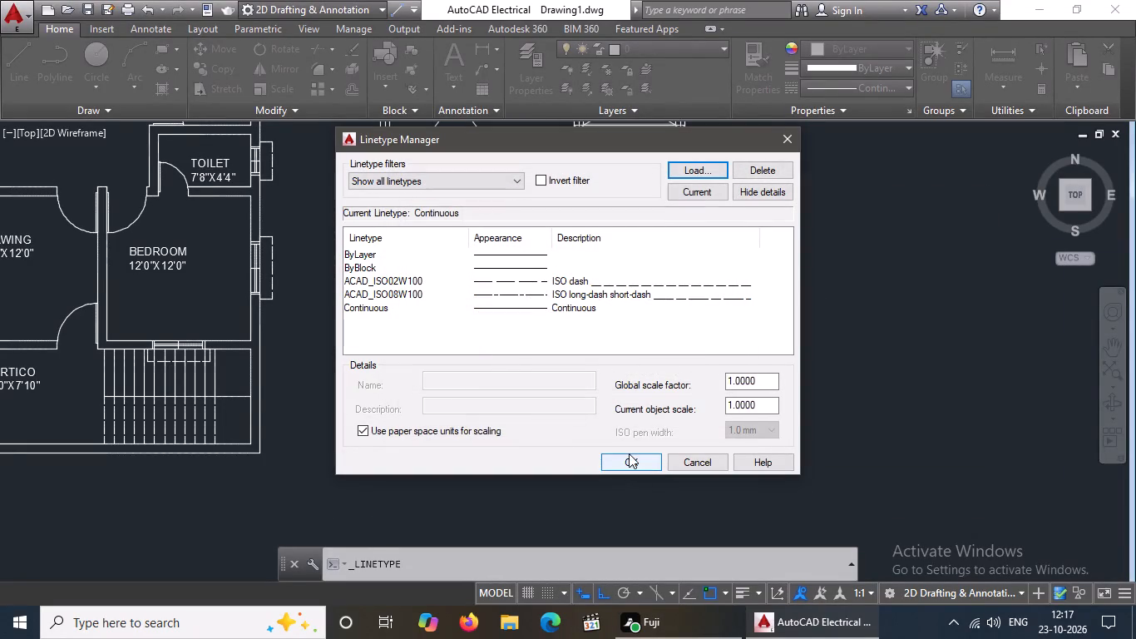
pyautogui.click(519, 290)
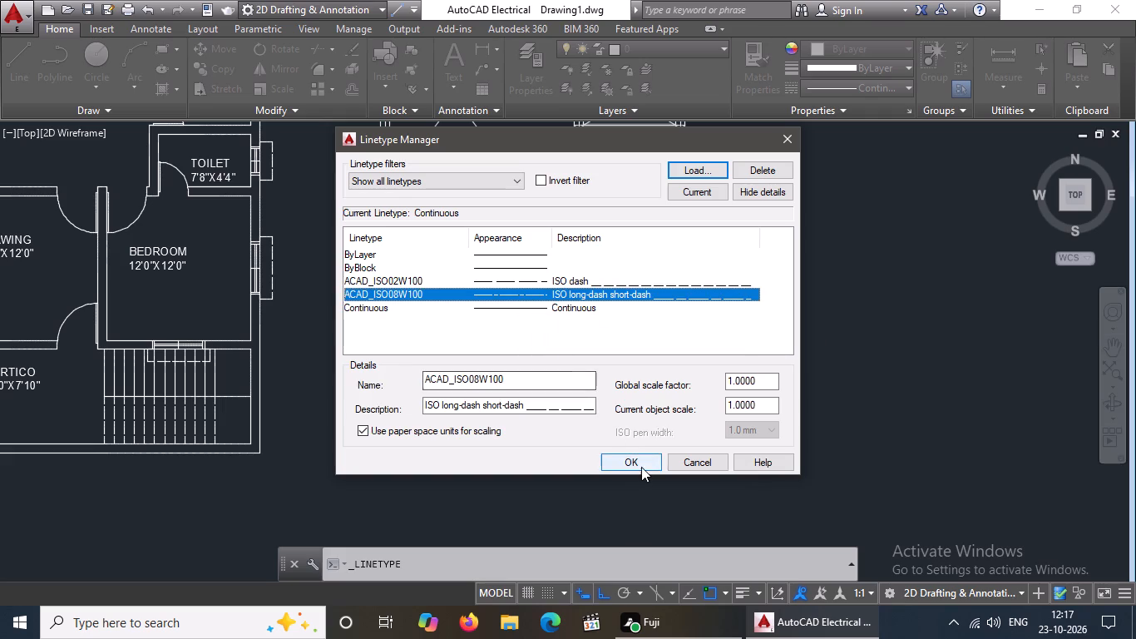
pyautogui.click(641, 467)
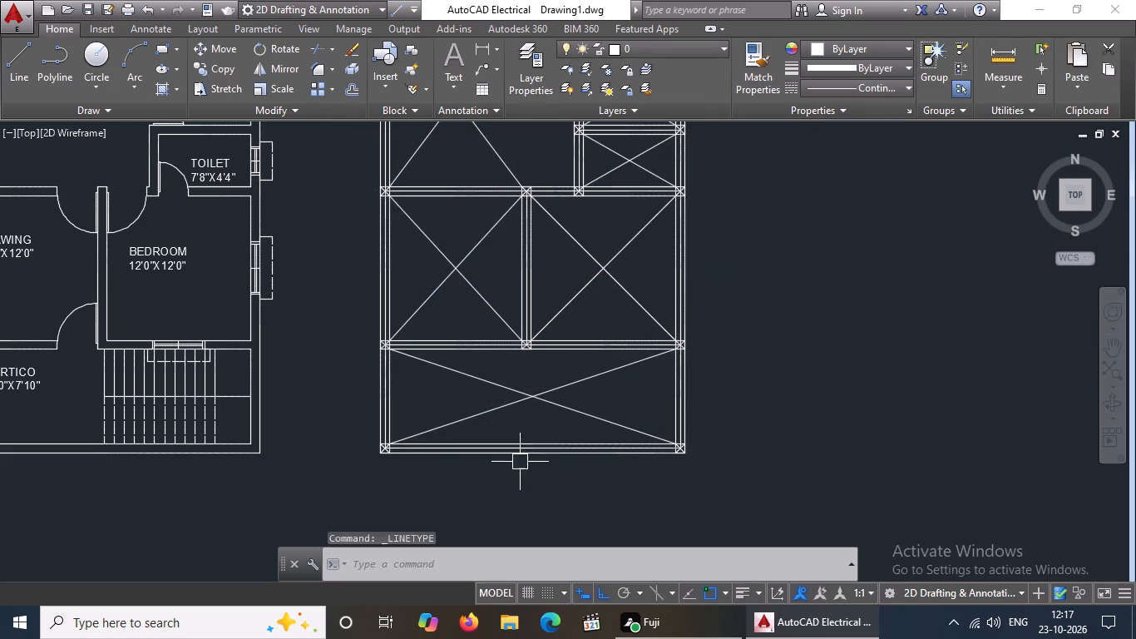
# Apply the ACAD_ISO08W100 linetype to the centreline of the portico bay's bottom beam.
pyautogui.scroll(3, 520, 468)
pyautogui.click(548, 392)
pyautogui.scroll(-4, 575, 373)
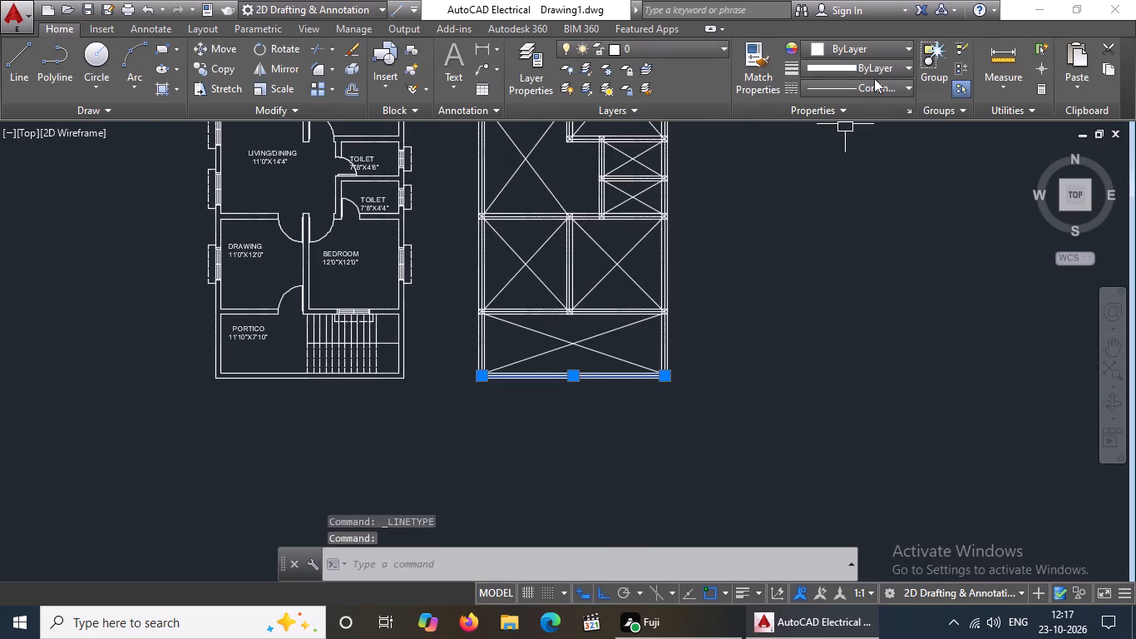
pyautogui.click(872, 83)
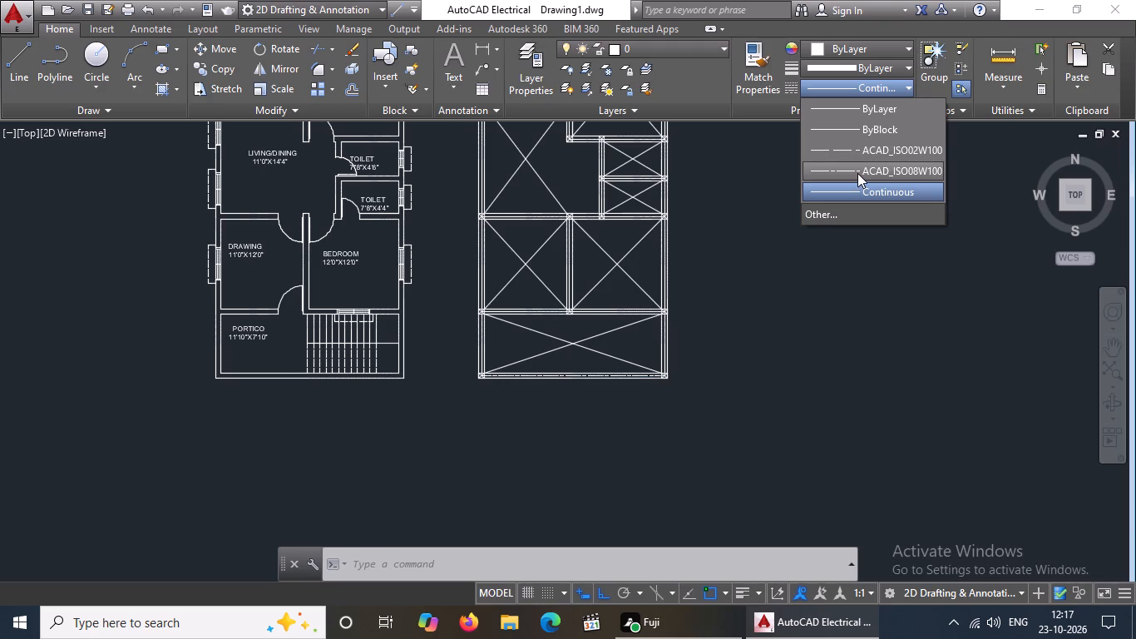
pyautogui.click(857, 173)
# Set the linetype scale of the portico bay's bottom beam centreline to 2.
pyautogui.scroll(3, 570, 393)
pyautogui.rightClick(544, 404)
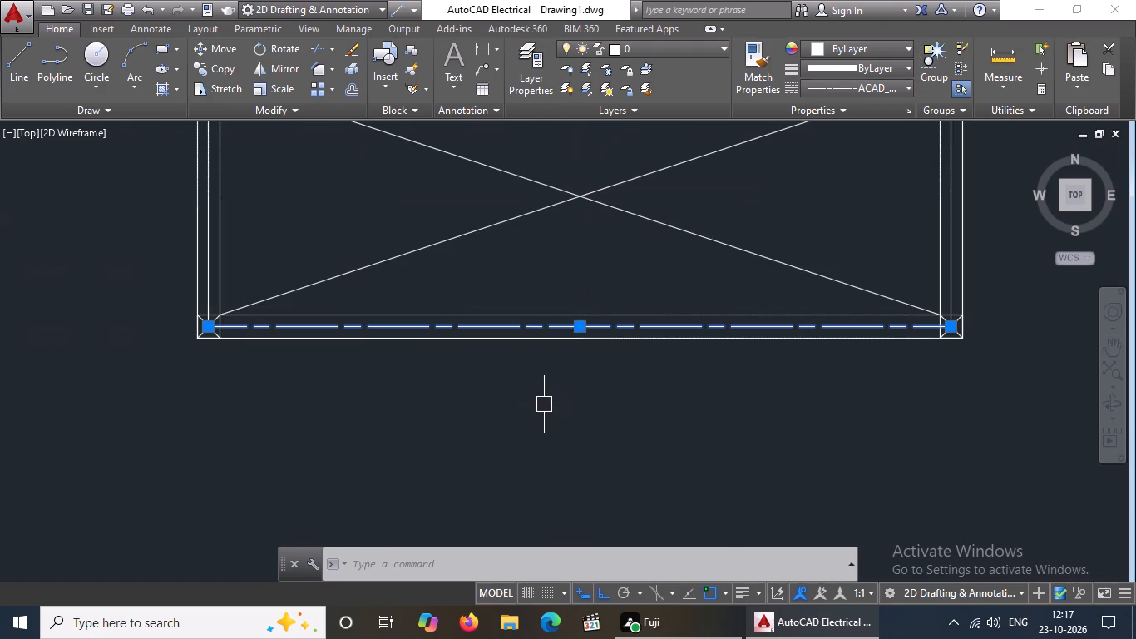
pyautogui.click(591, 570)
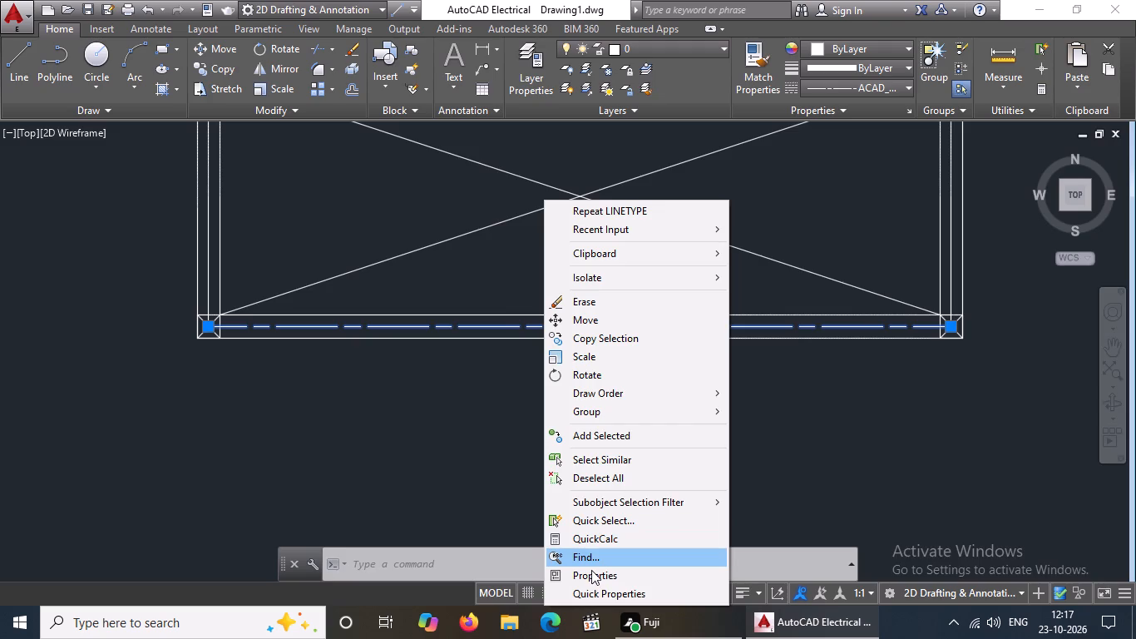
pyautogui.click(175, 240)
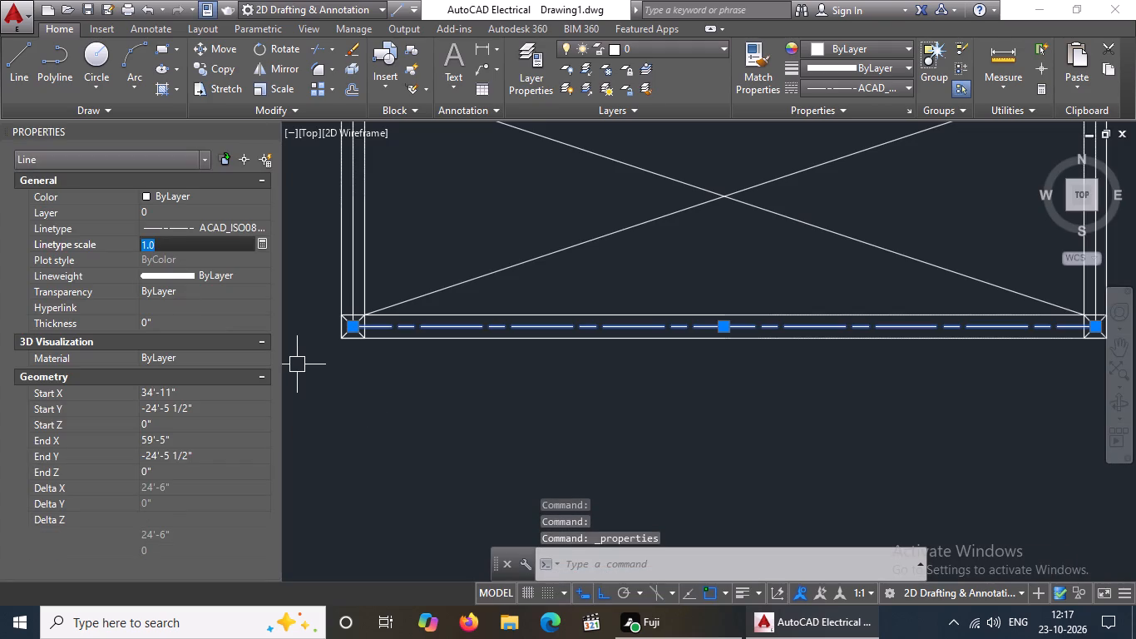
pyautogui.press('BackSpace')
pyautogui.press('BackSpace')
pyautogui.press('2')
pyautogui.press('Return')
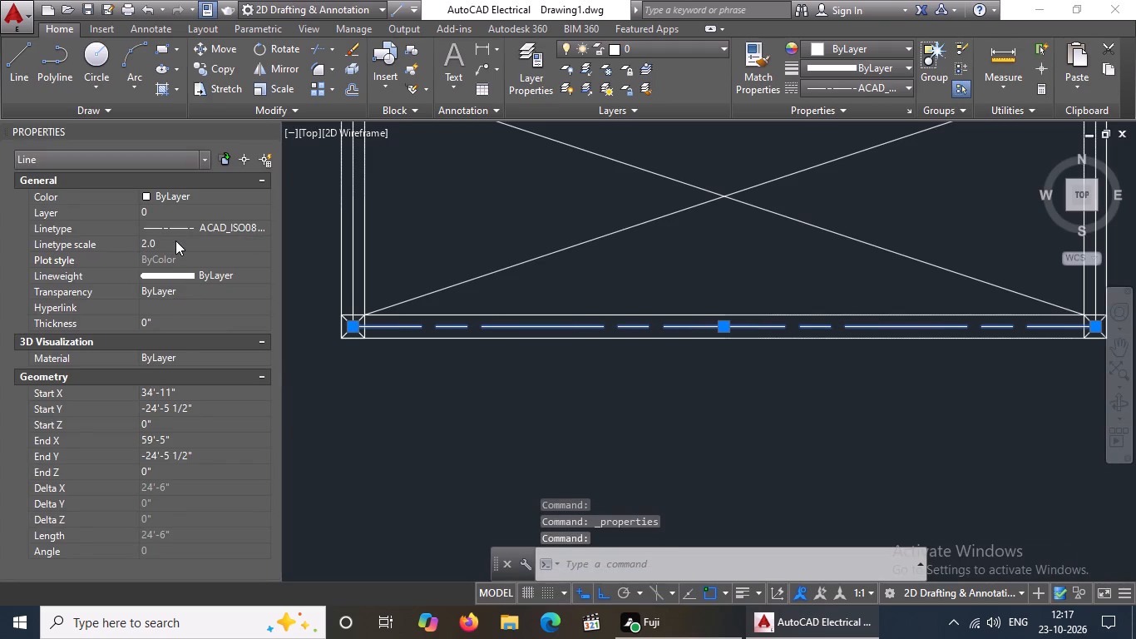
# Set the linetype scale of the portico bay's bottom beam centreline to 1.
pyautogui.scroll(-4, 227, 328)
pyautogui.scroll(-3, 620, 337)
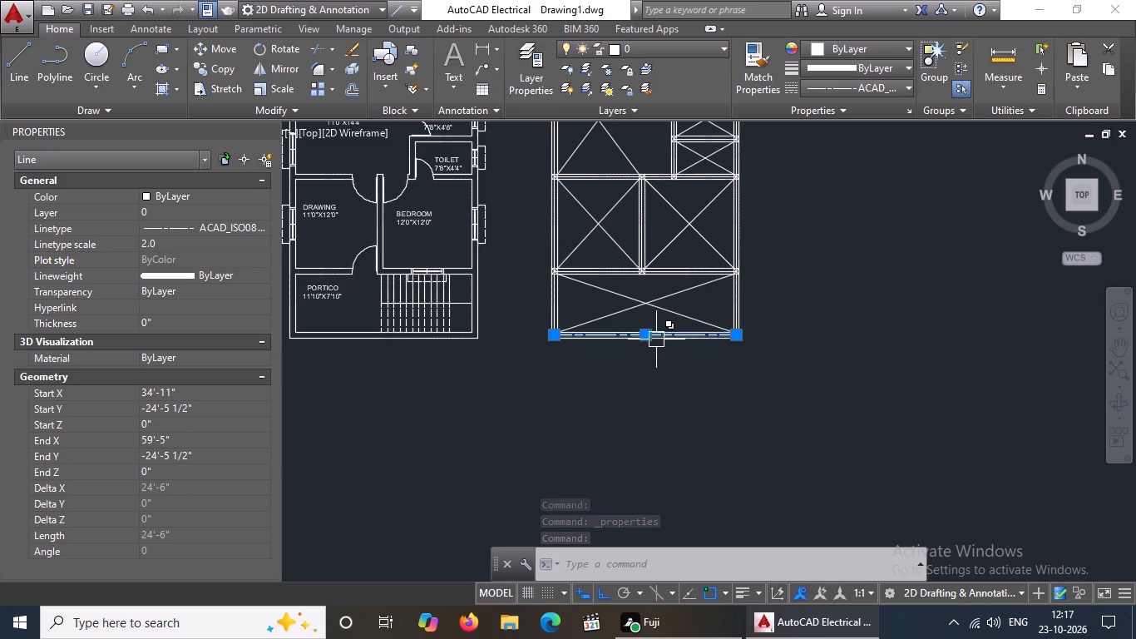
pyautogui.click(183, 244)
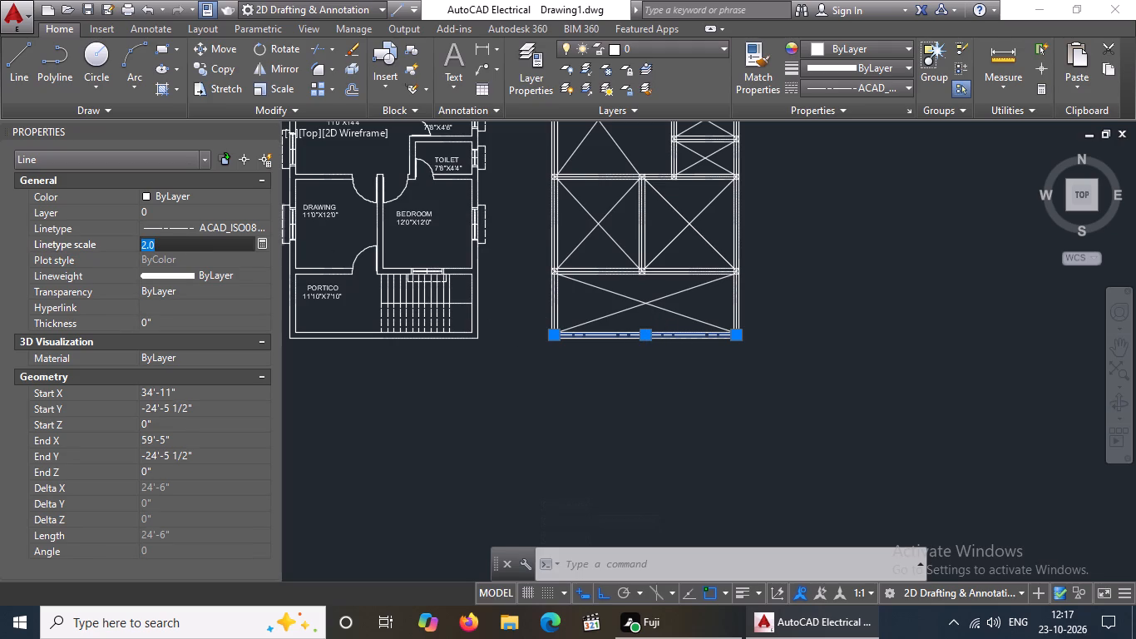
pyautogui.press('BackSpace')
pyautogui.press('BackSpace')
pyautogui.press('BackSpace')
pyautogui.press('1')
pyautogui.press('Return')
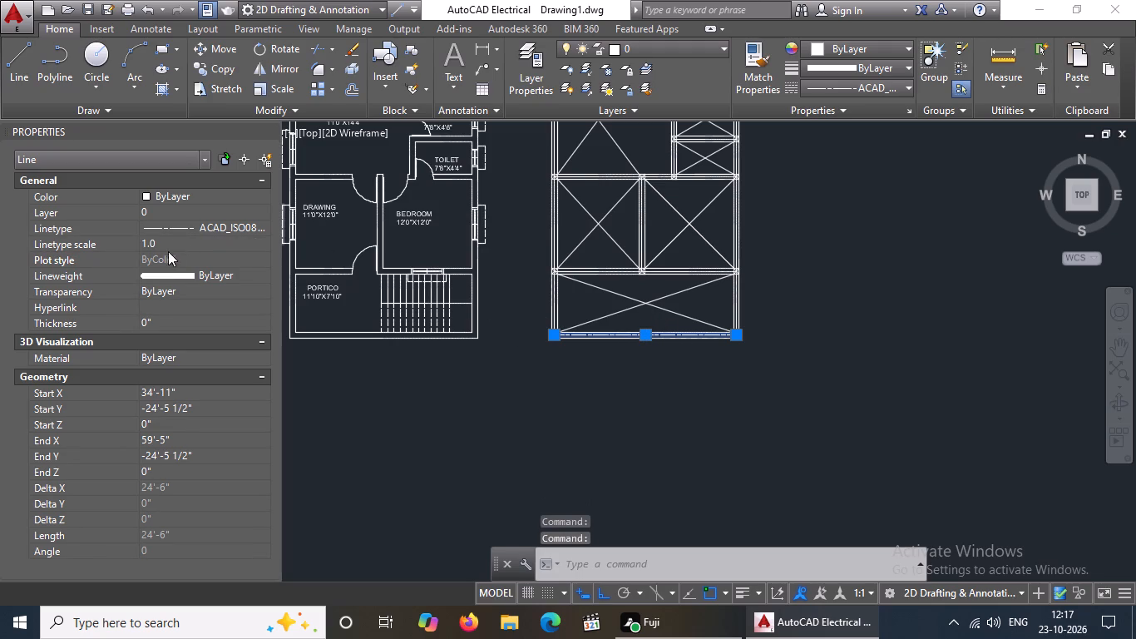
# Set the linetype scale of the portico bay's bottom beam centreline to 2.
pyautogui.click(182, 241)
pyautogui.press('BackSpace')
pyautogui.press('BackSpace')
pyautogui.press('BackSpace')
pyautogui.press('BackSpace')
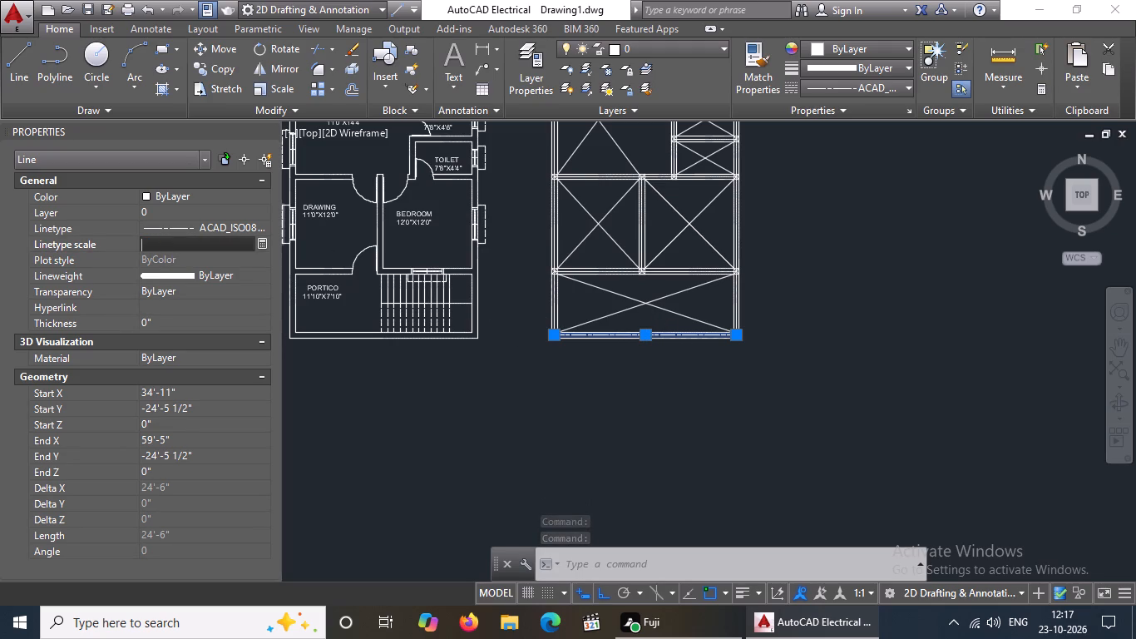
pyautogui.press('2')
pyautogui.press('Return')
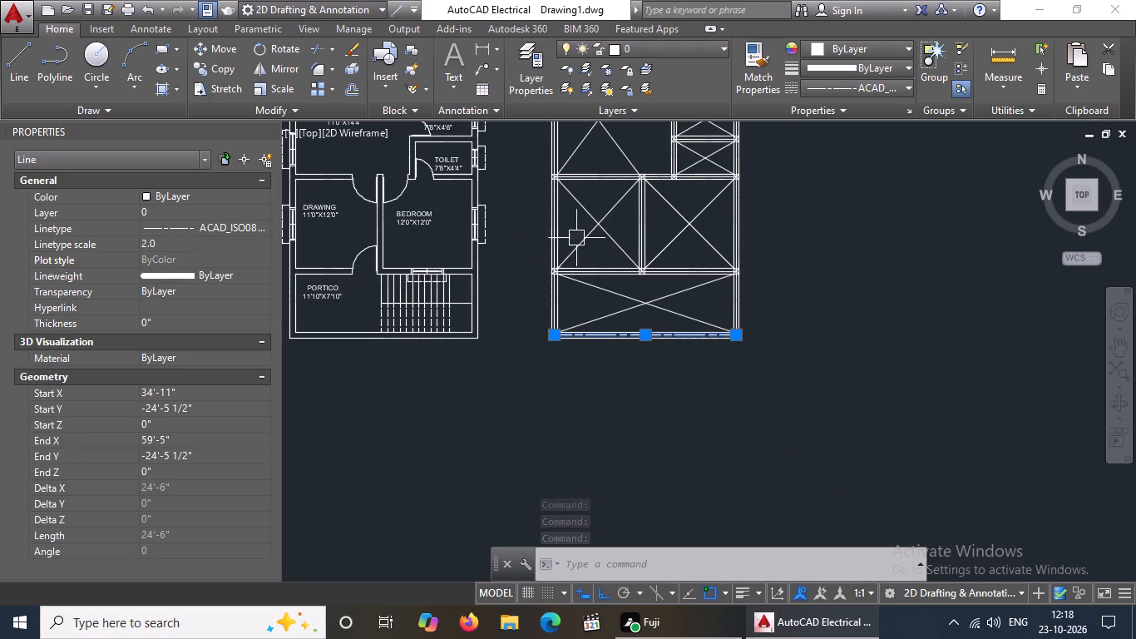
# Give the portico bay's left beam centreline the ACAD_ISO08W100 linetype with a linetype scale of 2.
pyautogui.scroll(3, 606, 312)
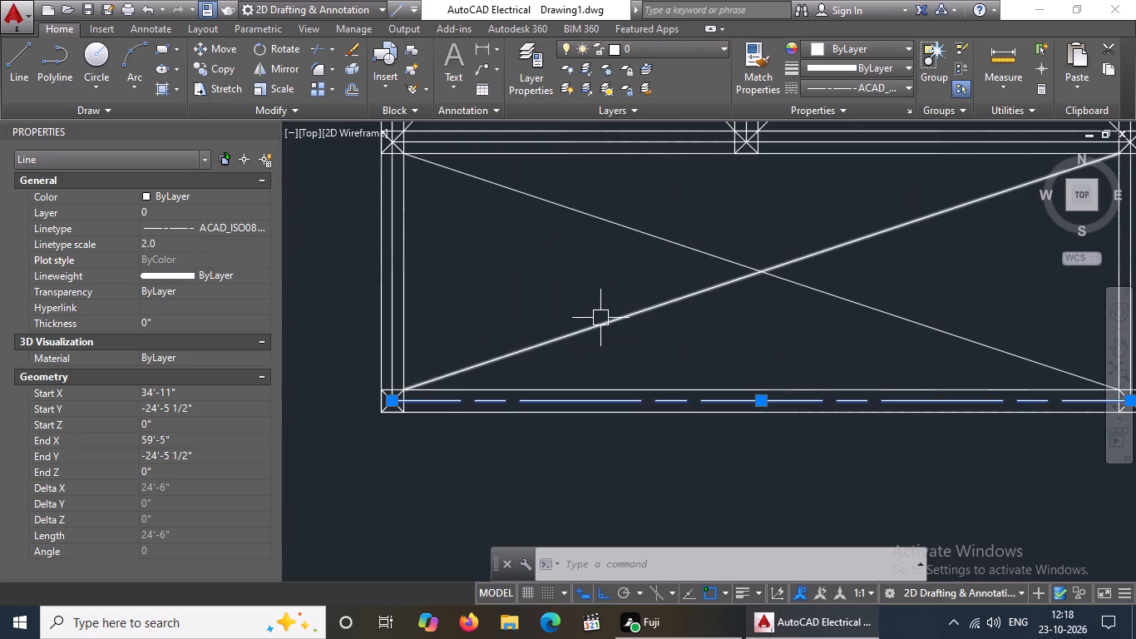
pyautogui.scroll(-2, 599, 320)
pyautogui.moveTo(590, 332); pyautogui.dragTo(545, 415, button='middle')
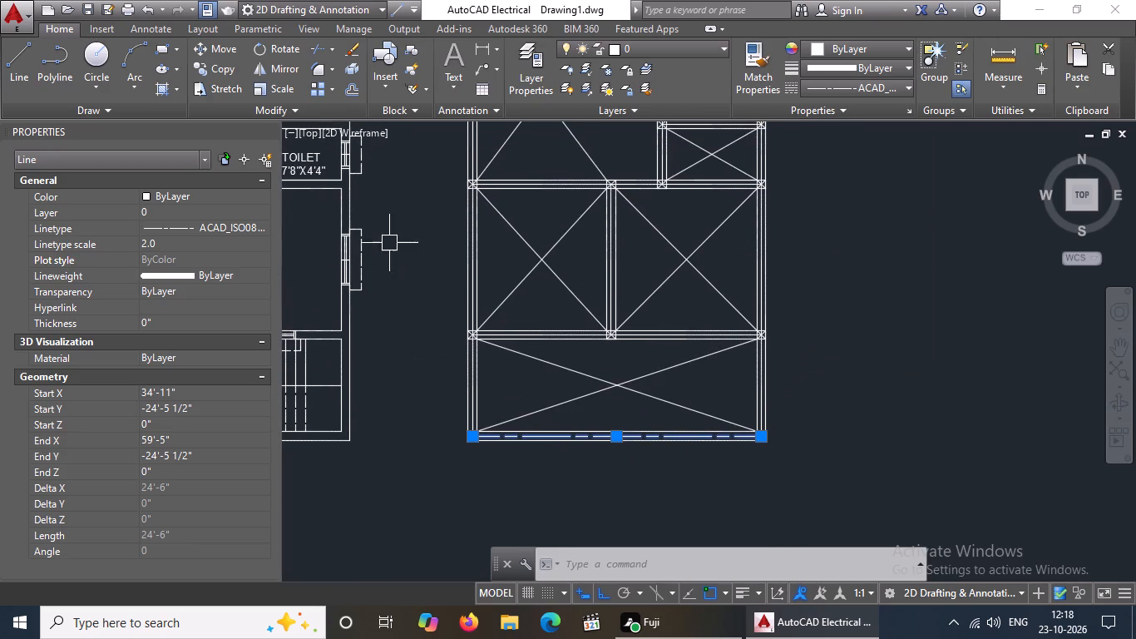
pyautogui.scroll(2, 474, 412)
pyautogui.click(465, 396)
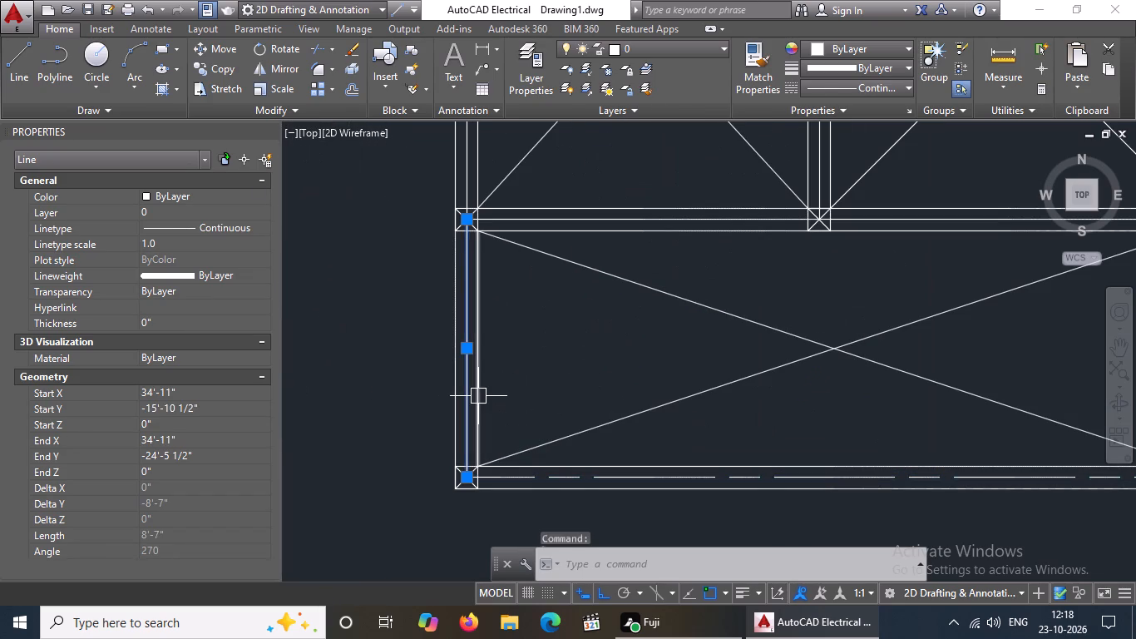
pyautogui.click(908, 87)
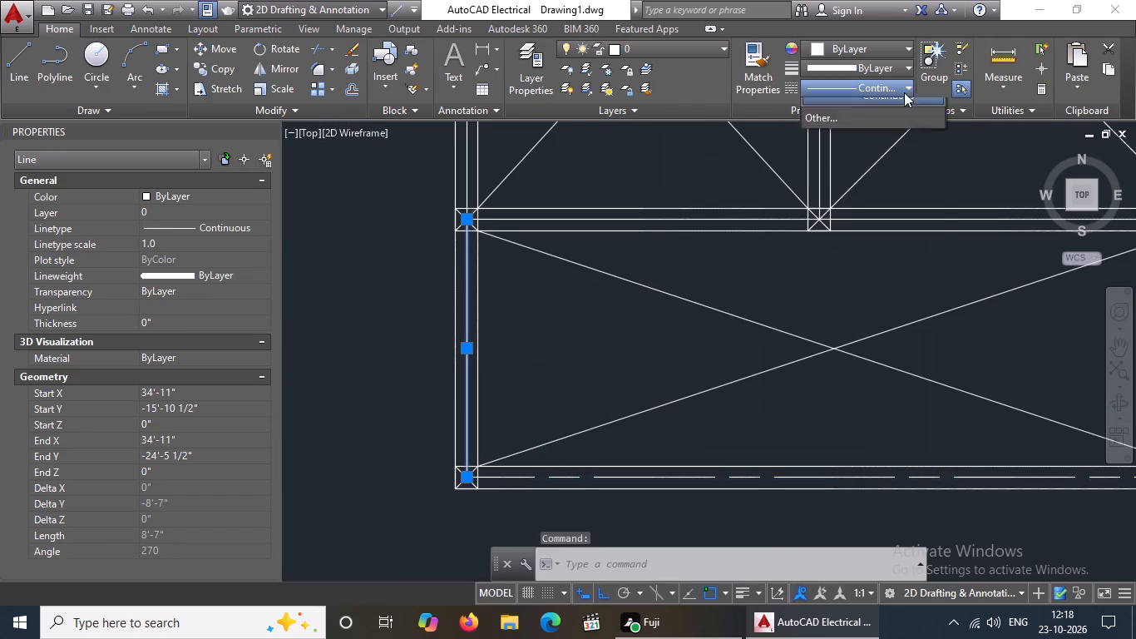
pyautogui.click(857, 172)
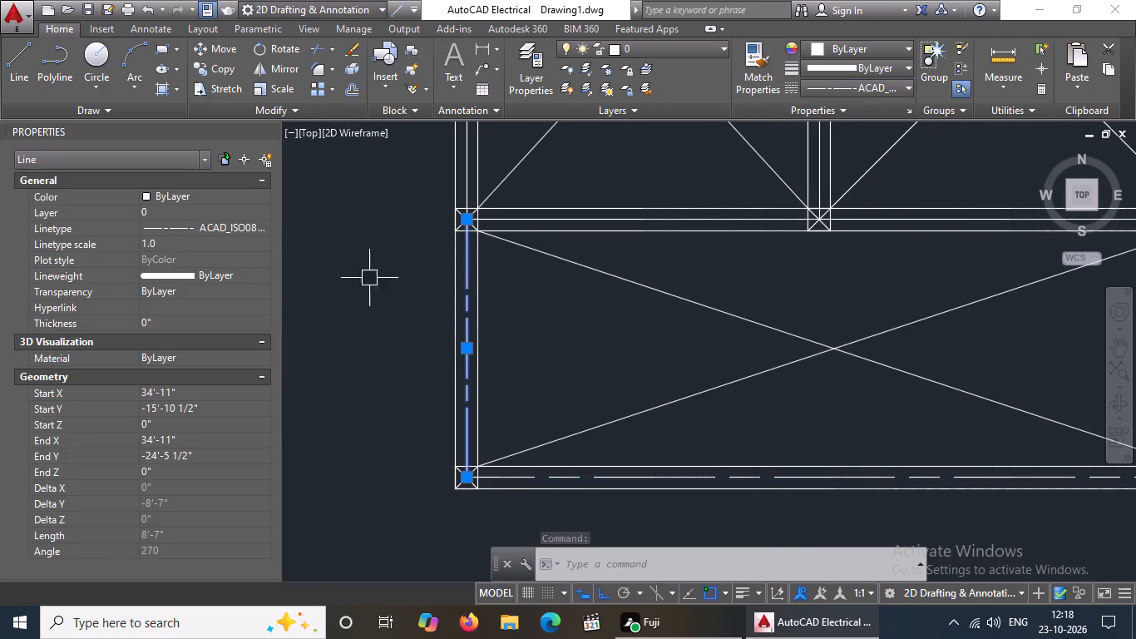
pyautogui.click(176, 243)
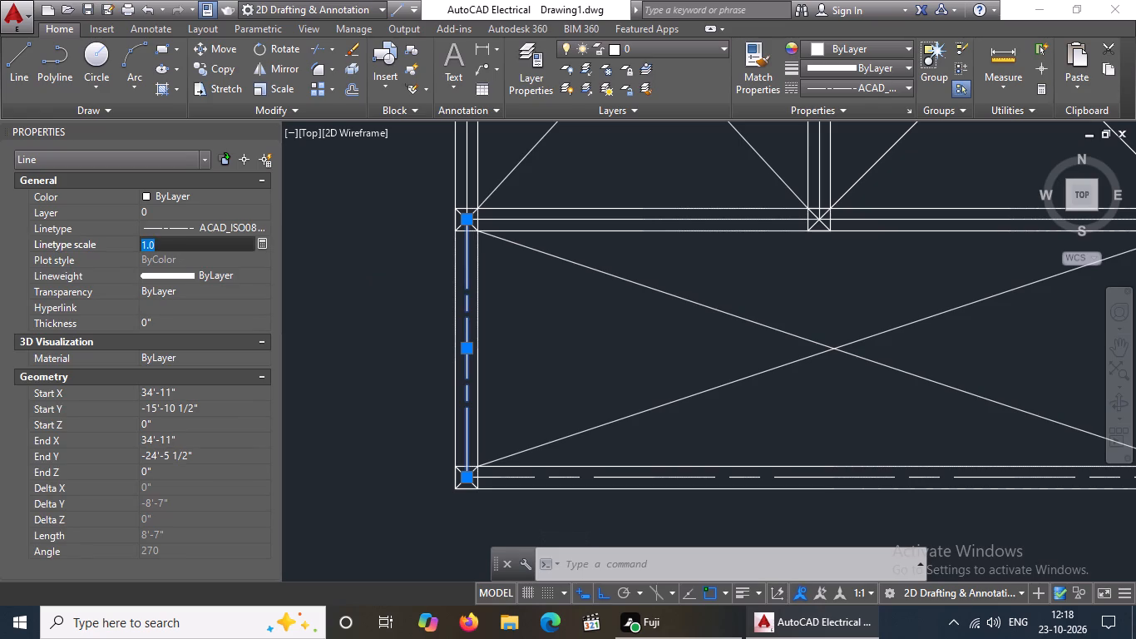
pyautogui.press('BackSpace')
pyautogui.press('BackSpace')
pyautogui.press('BackSpace')
pyautogui.press('BackSpace')
pyautogui.press('2')
pyautogui.press('Return')
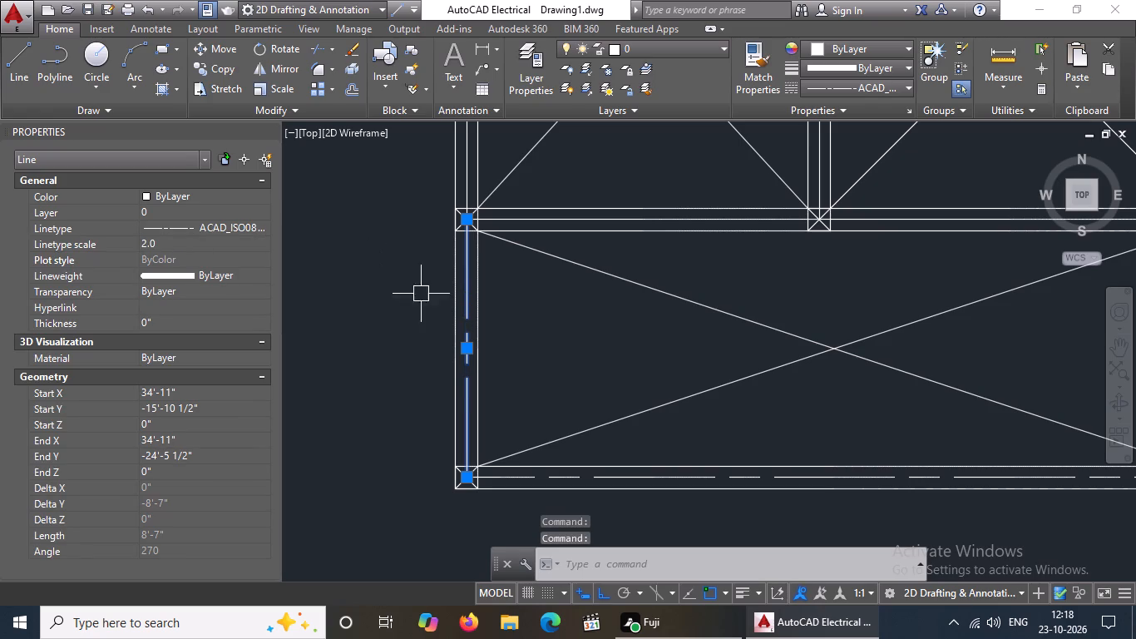
# Give the portico bay's right beam centreline the ACAD_ISO08W100 linetype with a linetype scale of 2.
pyautogui.scroll(-2, 451, 320)
pyautogui.scroll(4, 728, 347)
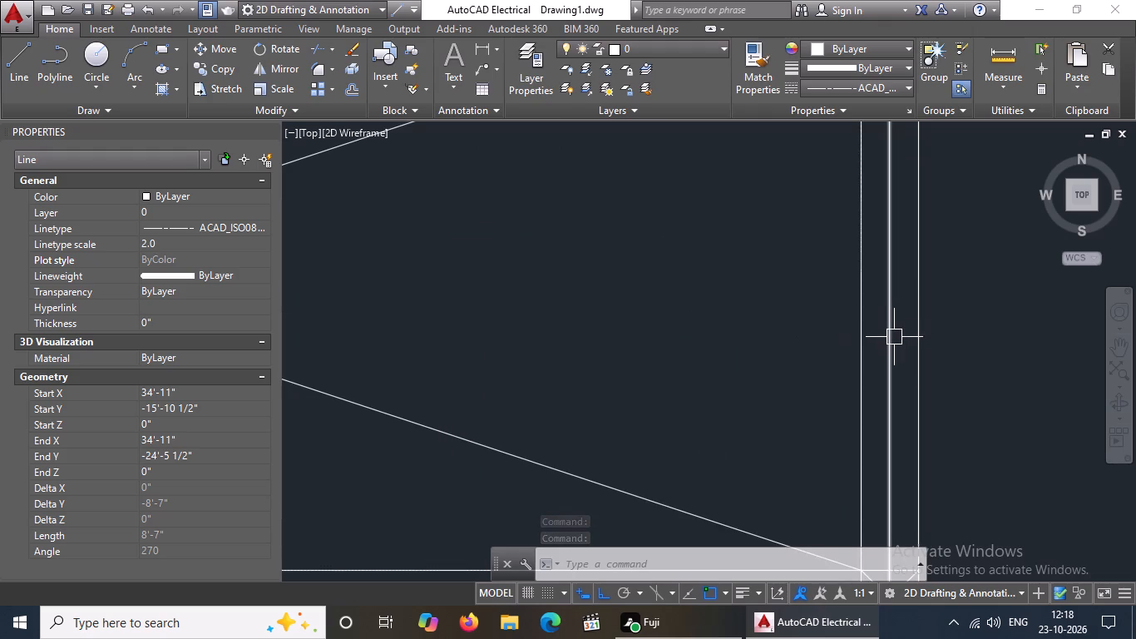
pyautogui.click(894, 337)
pyautogui.click(867, 89)
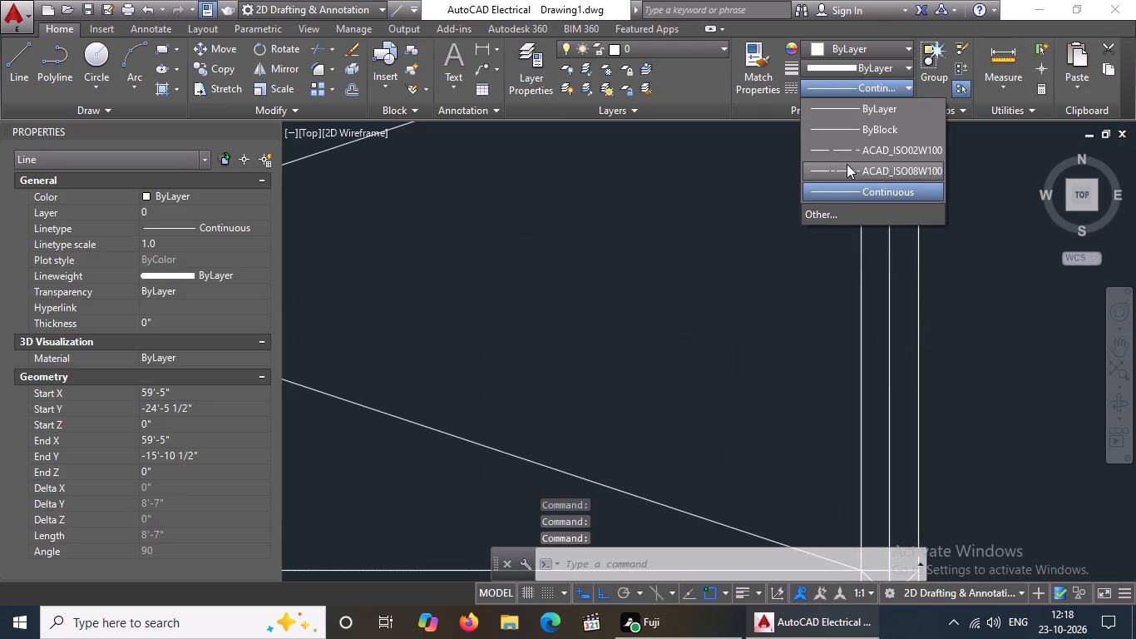
pyautogui.click(846, 166)
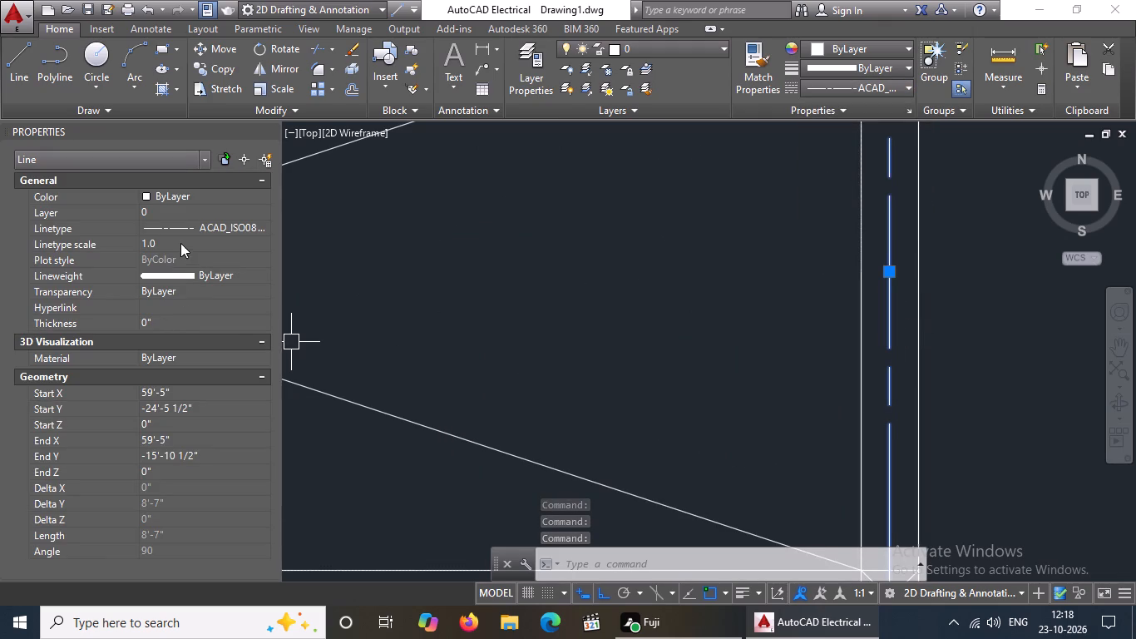
pyautogui.click(180, 242)
pyautogui.press('BackSpace')
pyautogui.press('BackSpace')
pyautogui.press('BackSpace')
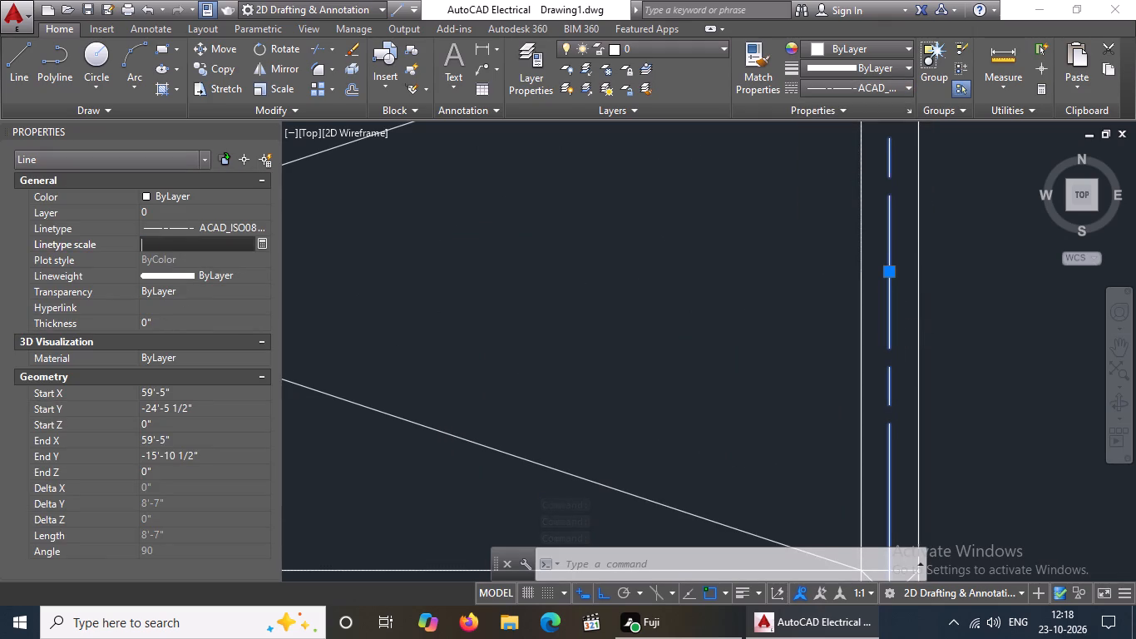
pyautogui.press('2')
pyautogui.press('Return')
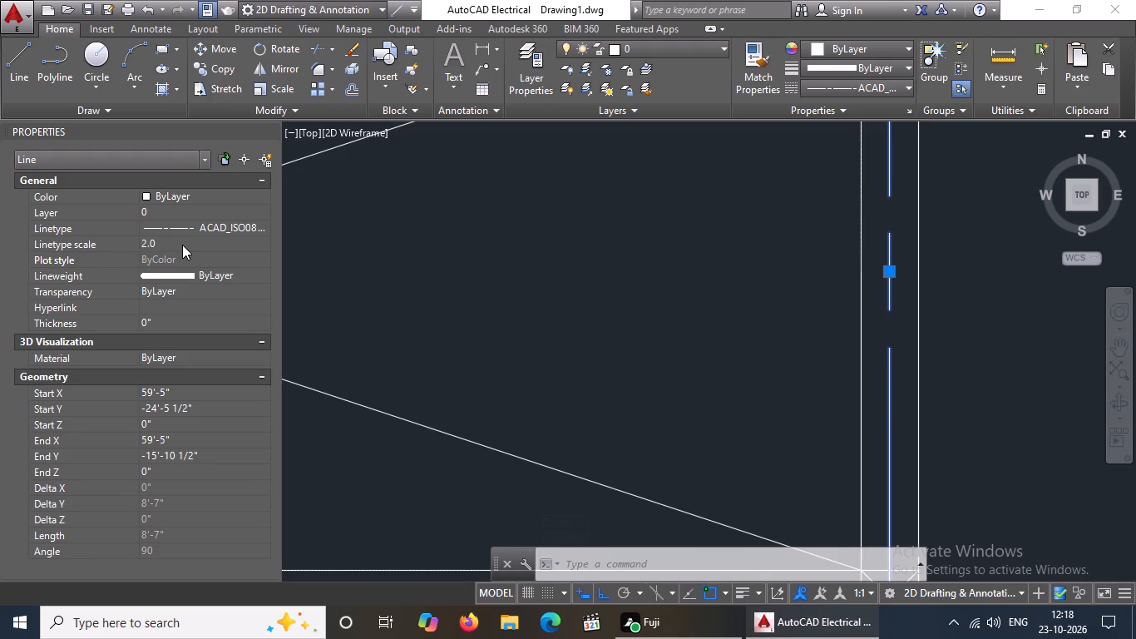
# Give the left segment of the portico bay's top beam centreline the ACAD_ISO08W100 linetype with a linetype scale of 2.
pyautogui.scroll(-3, 551, 359)
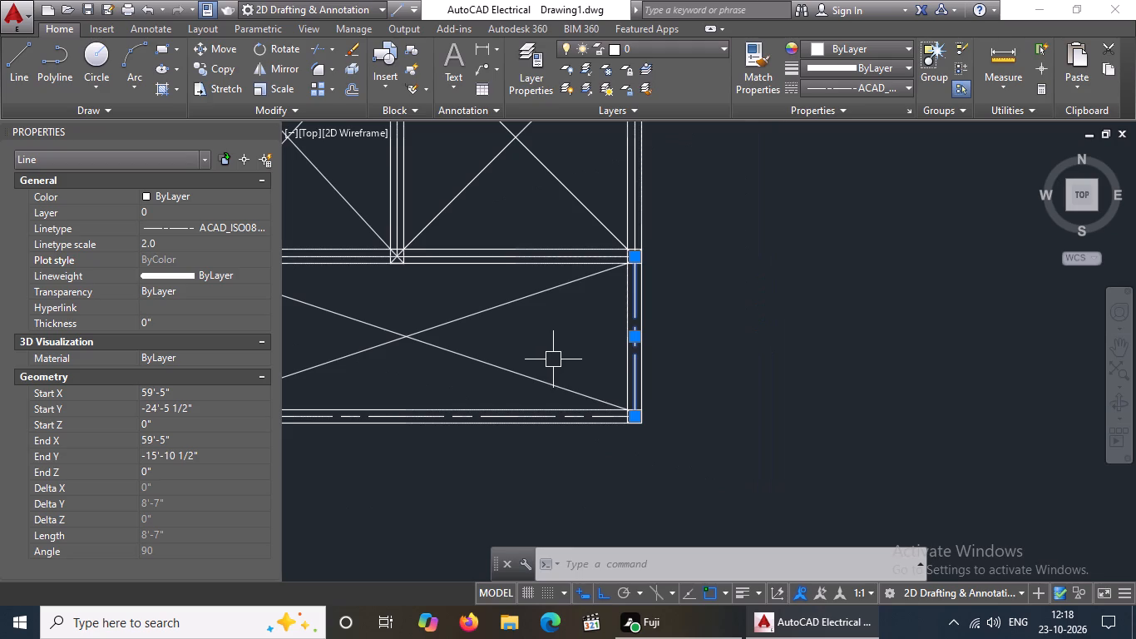
pyautogui.moveTo(626, 373); pyautogui.dragTo(801, 443, button='middle')
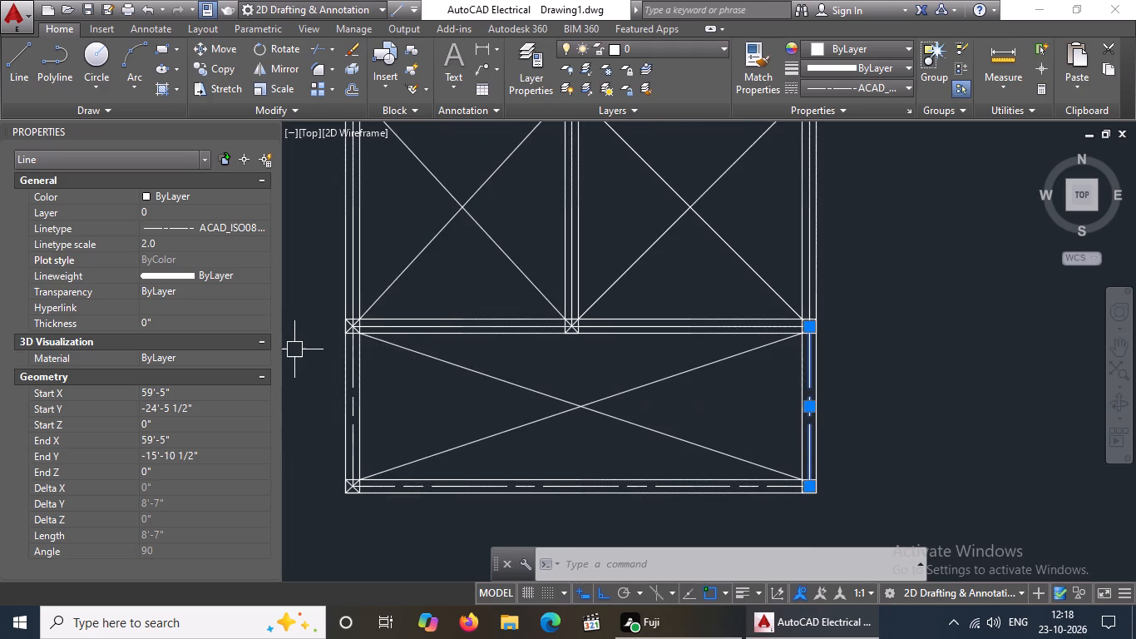
pyautogui.scroll(2, 458, 344)
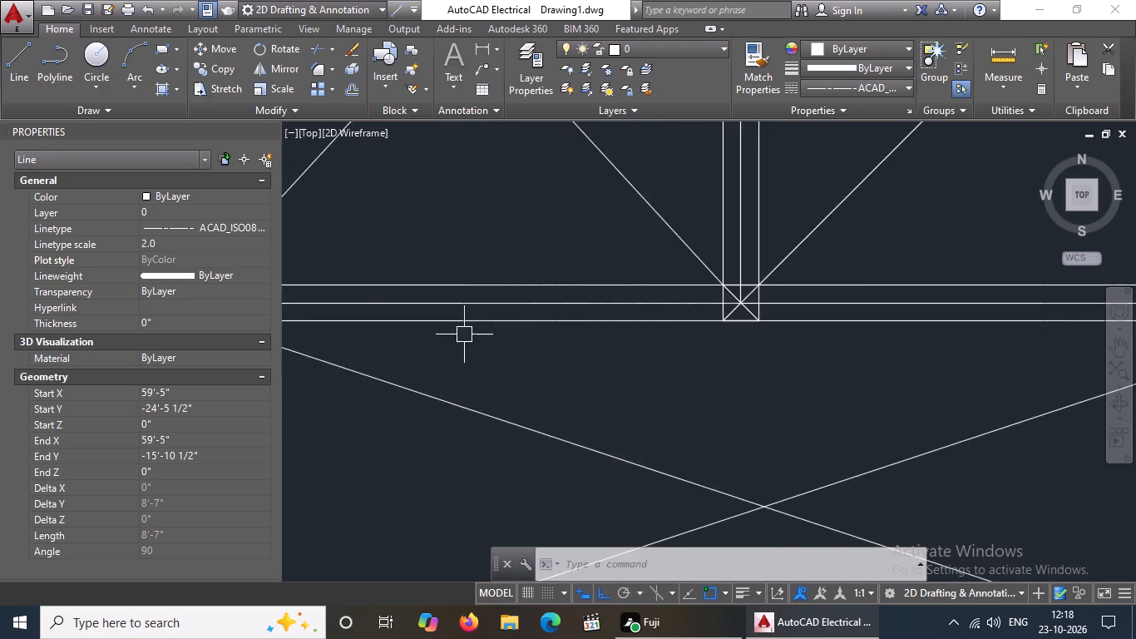
pyautogui.scroll(1, 465, 332)
pyautogui.click(471, 290)
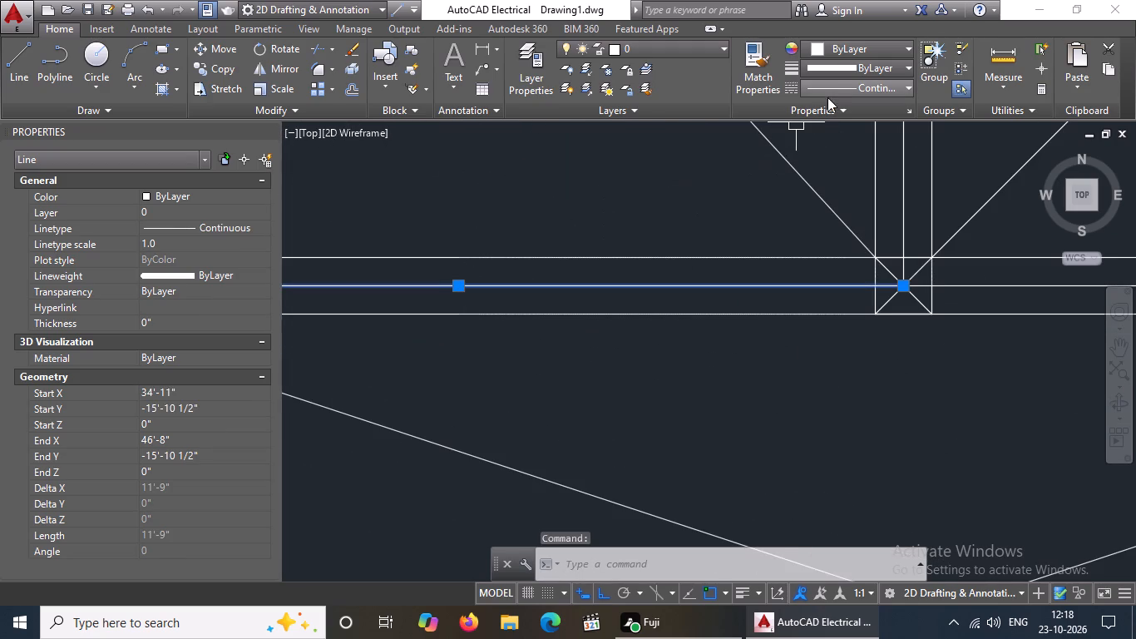
pyautogui.click(837, 81)
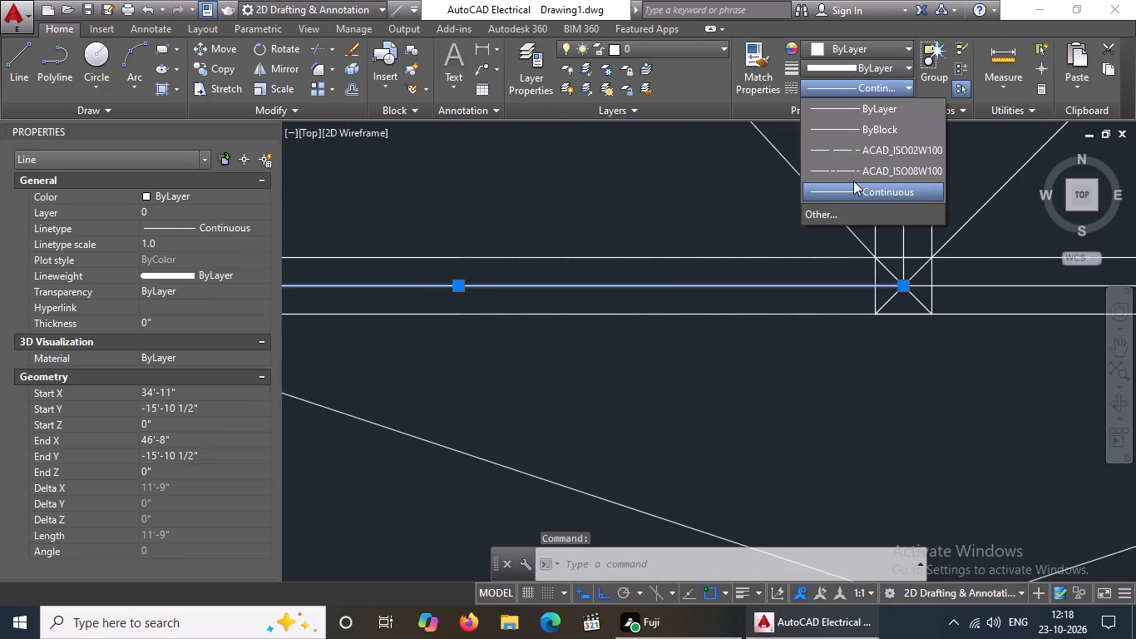
pyautogui.click(853, 176)
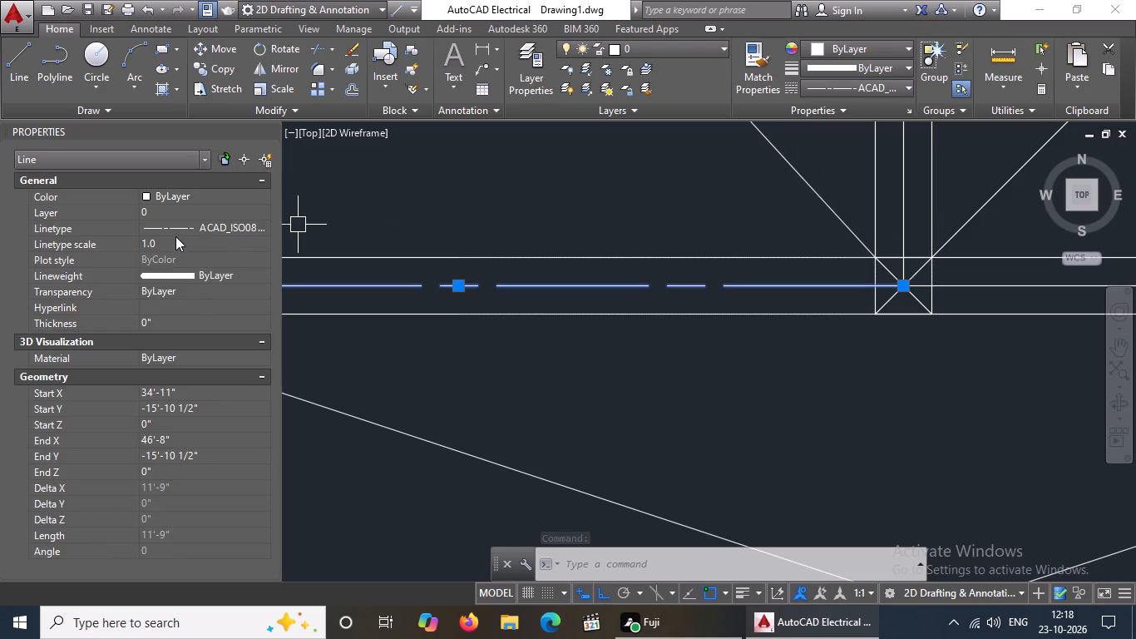
pyautogui.click(175, 236)
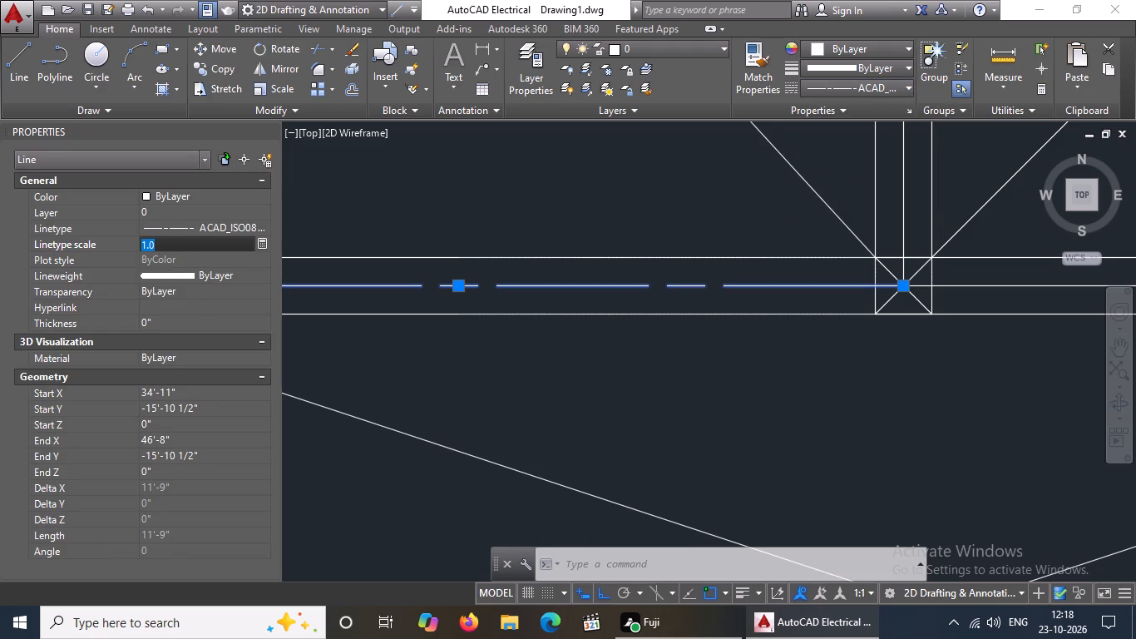
pyautogui.press('BackSpace')
pyautogui.press('2')
pyautogui.press('Return')
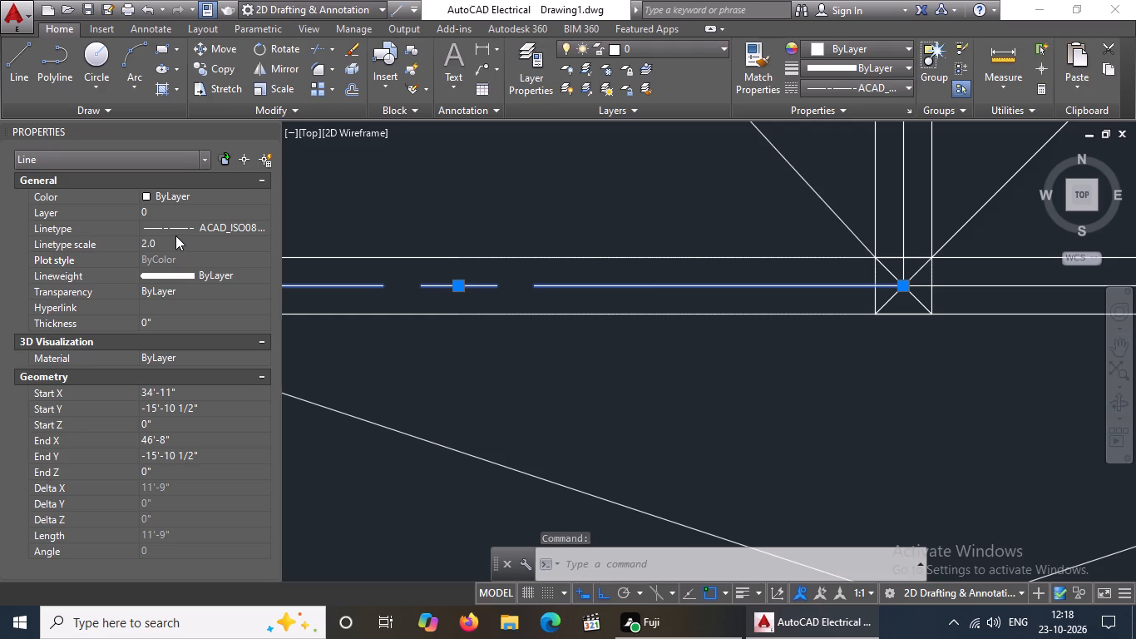
# Give the right segment of the portico bay's top beam centreline a linetype scale of 2 and the ACAD_ISO08W100 linetype.
pyautogui.scroll(-3, 615, 423)
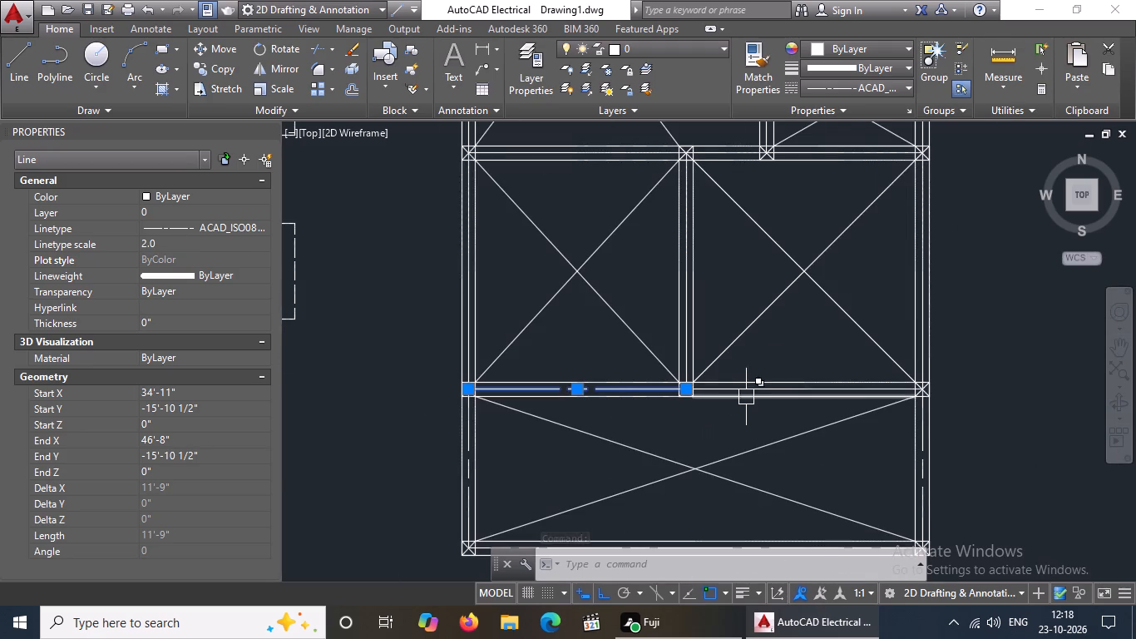
pyautogui.scroll(2, 747, 394)
pyautogui.click(740, 380)
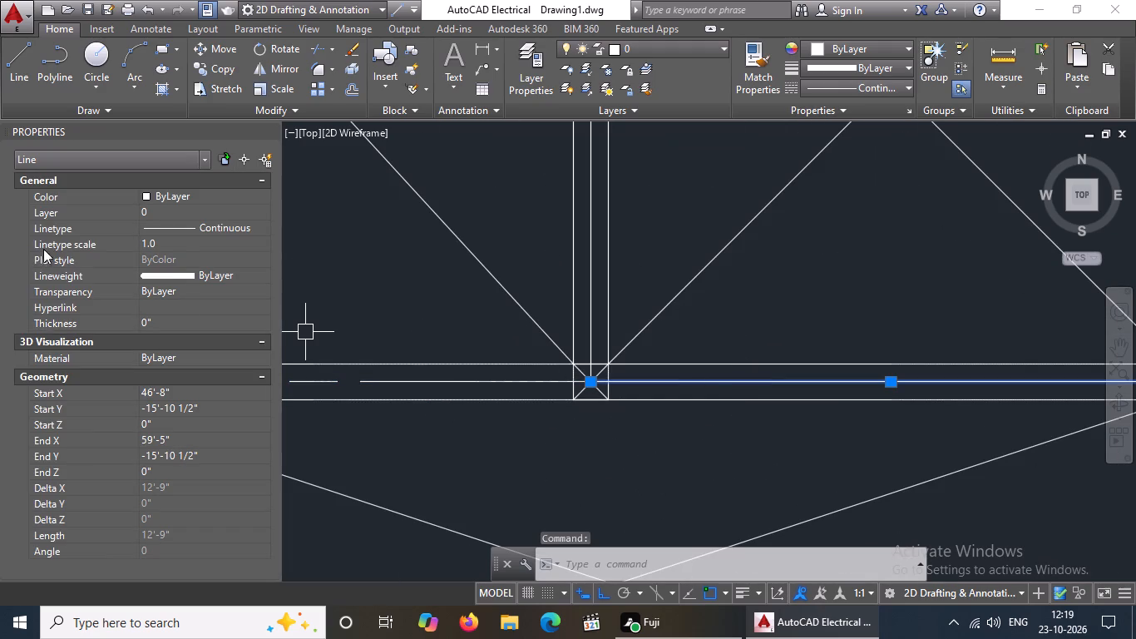
pyautogui.click(174, 242)
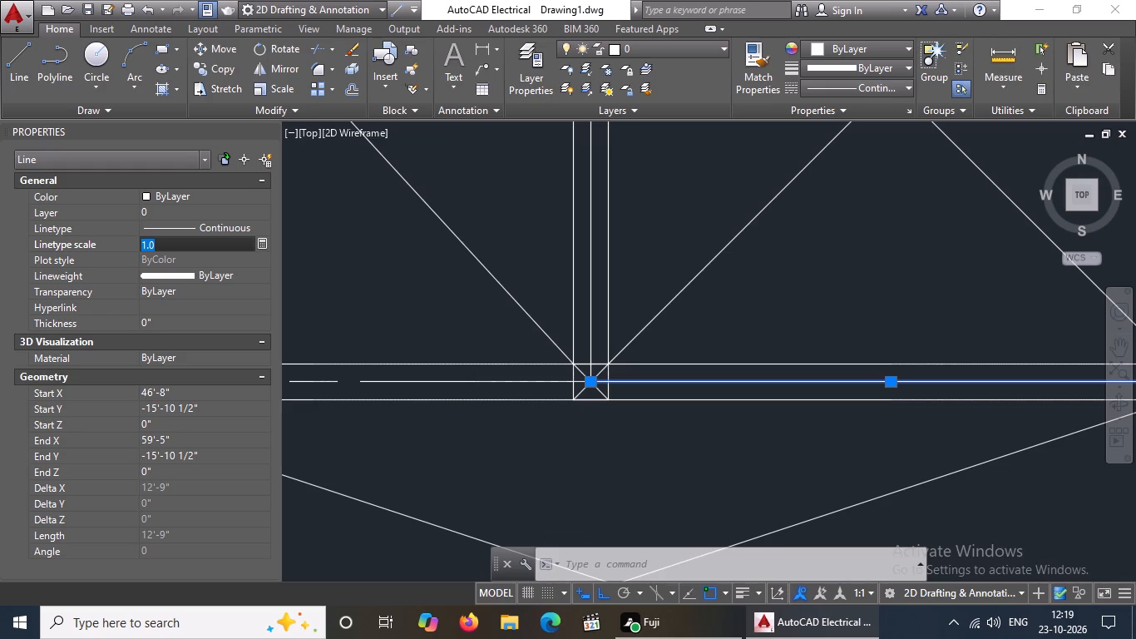
pyautogui.press('BackSpace')
pyautogui.press('BackSpace')
pyautogui.press('2')
pyautogui.press('Return')
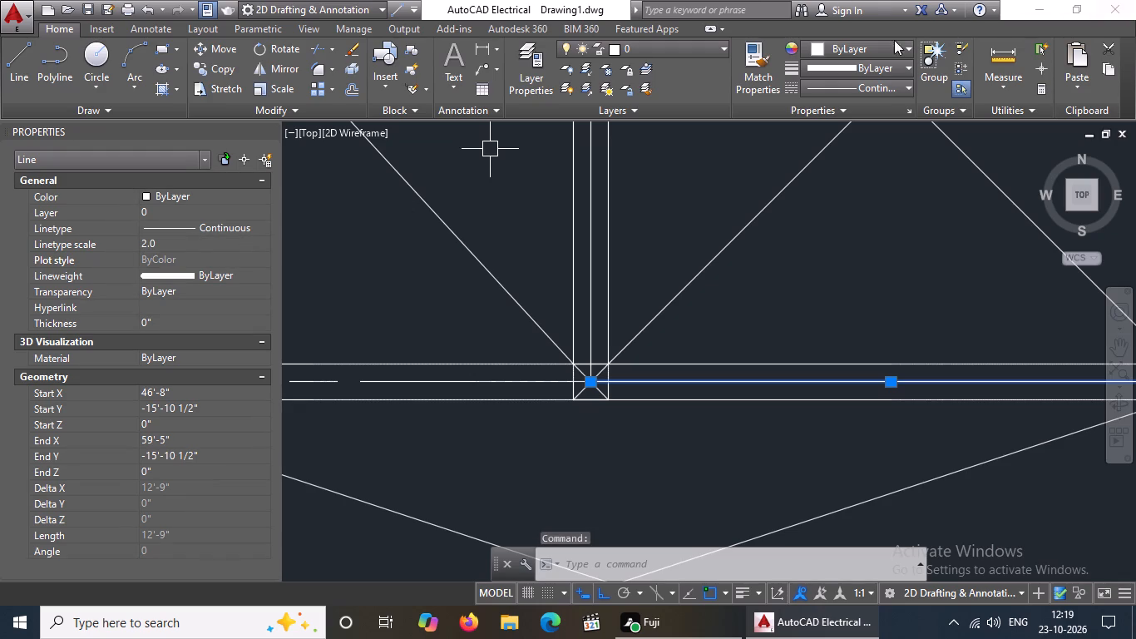
pyautogui.click(875, 87)
pyautogui.click(869, 149)
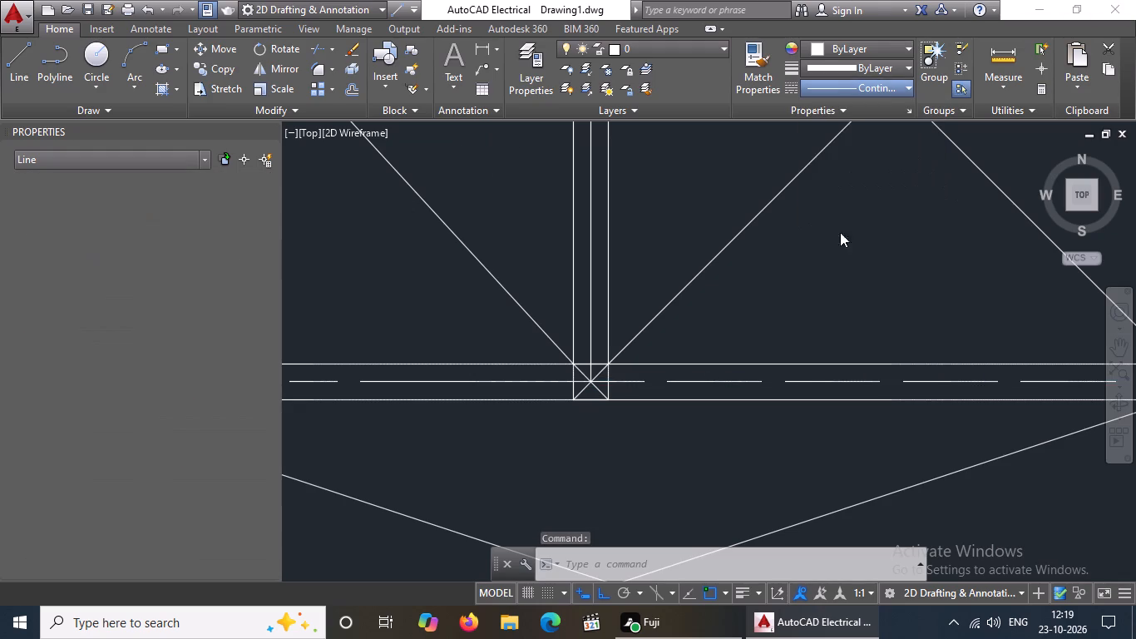
pyautogui.scroll(-3, 803, 376)
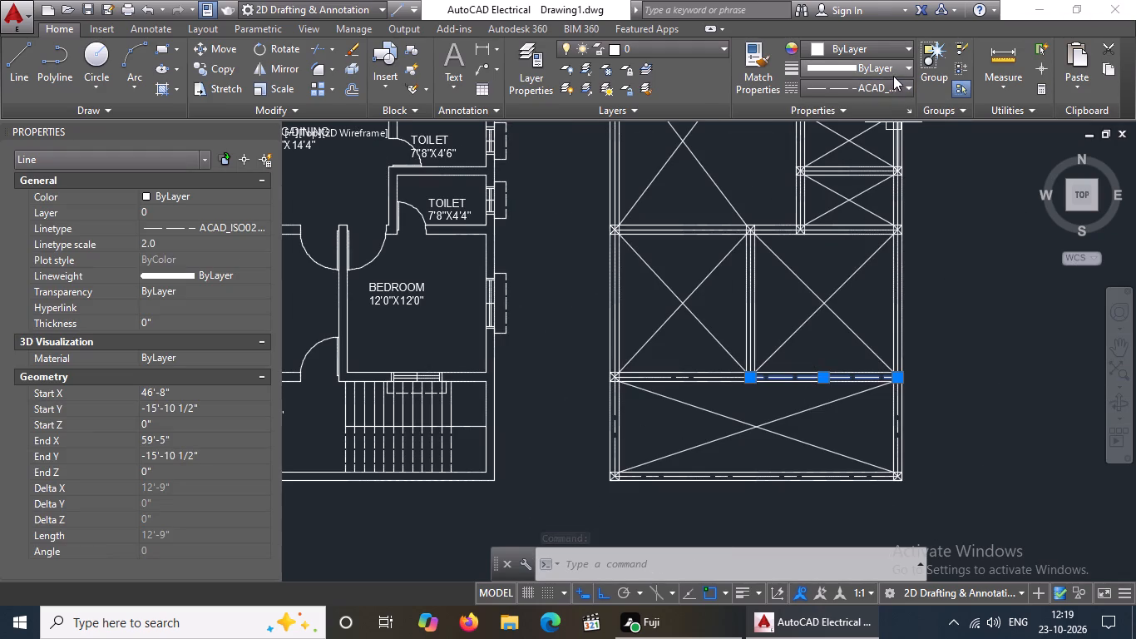
pyautogui.click(887, 87)
pyautogui.click(847, 162)
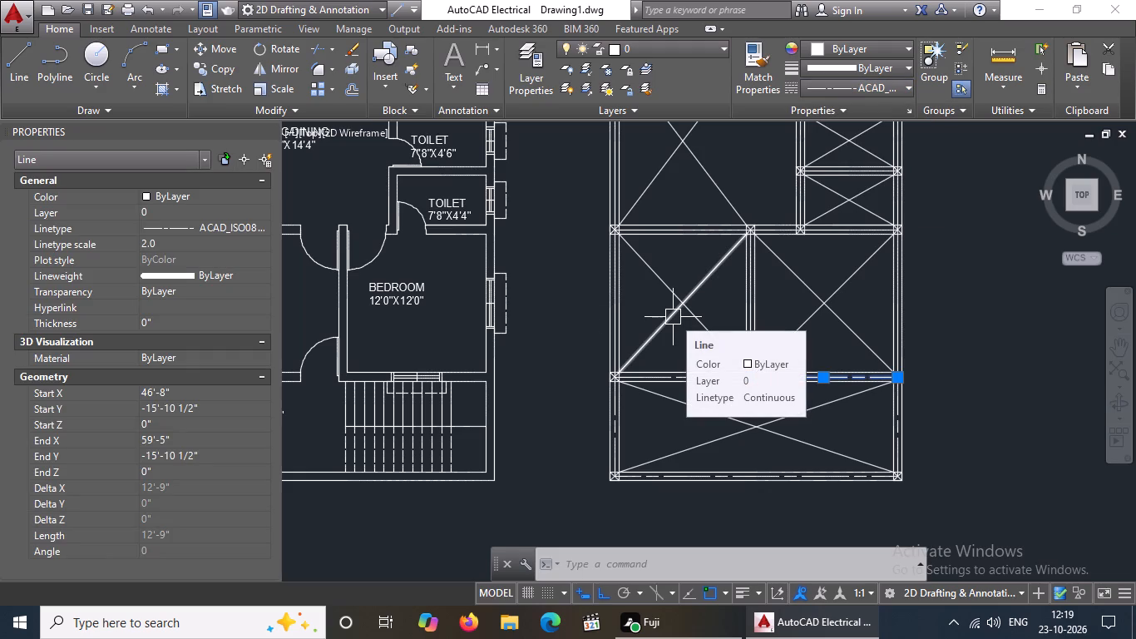
# Give the left outer beam centreline of the left bay above the portico the ACAD_ISO08W100 linetype with a linetype scale of 2.
pyautogui.scroll(2, 654, 339)
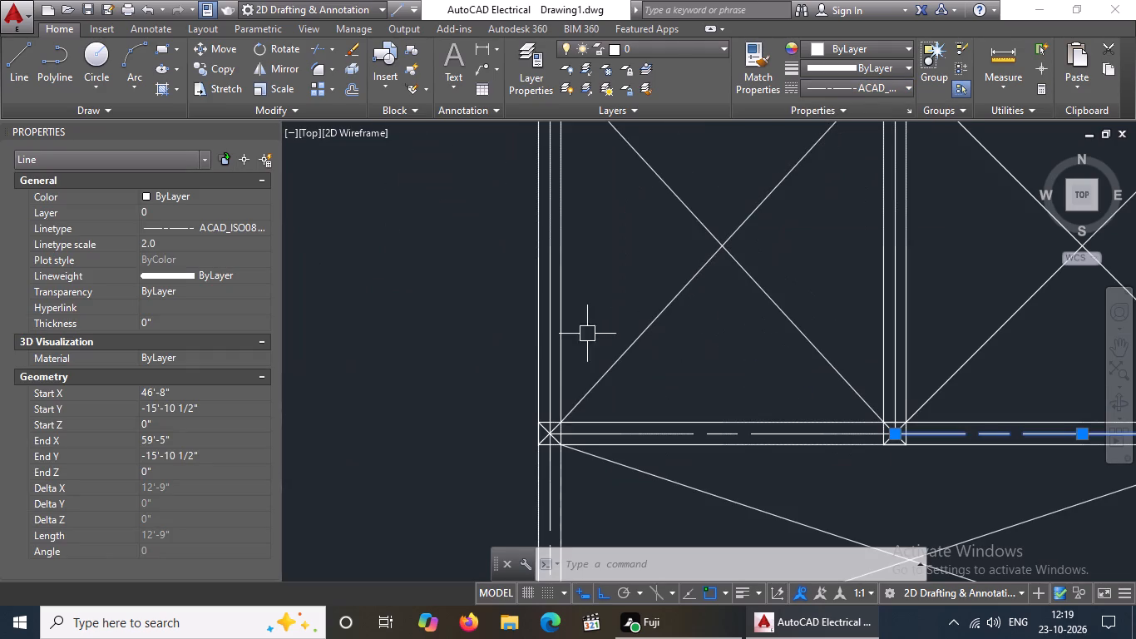
pyautogui.click(544, 340)
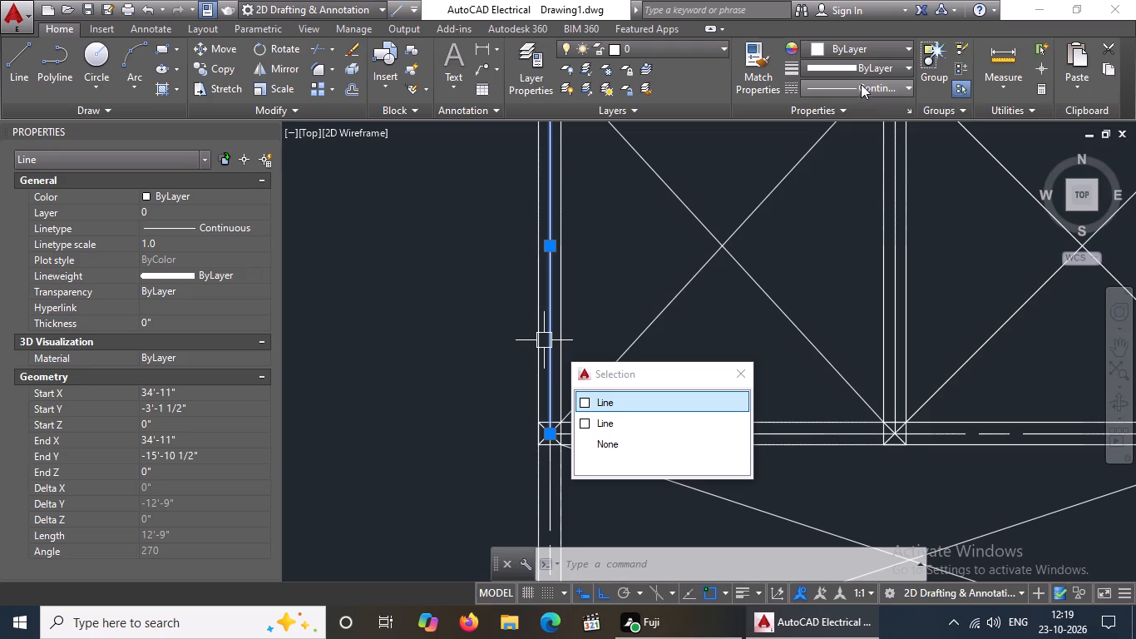
pyautogui.click(861, 87)
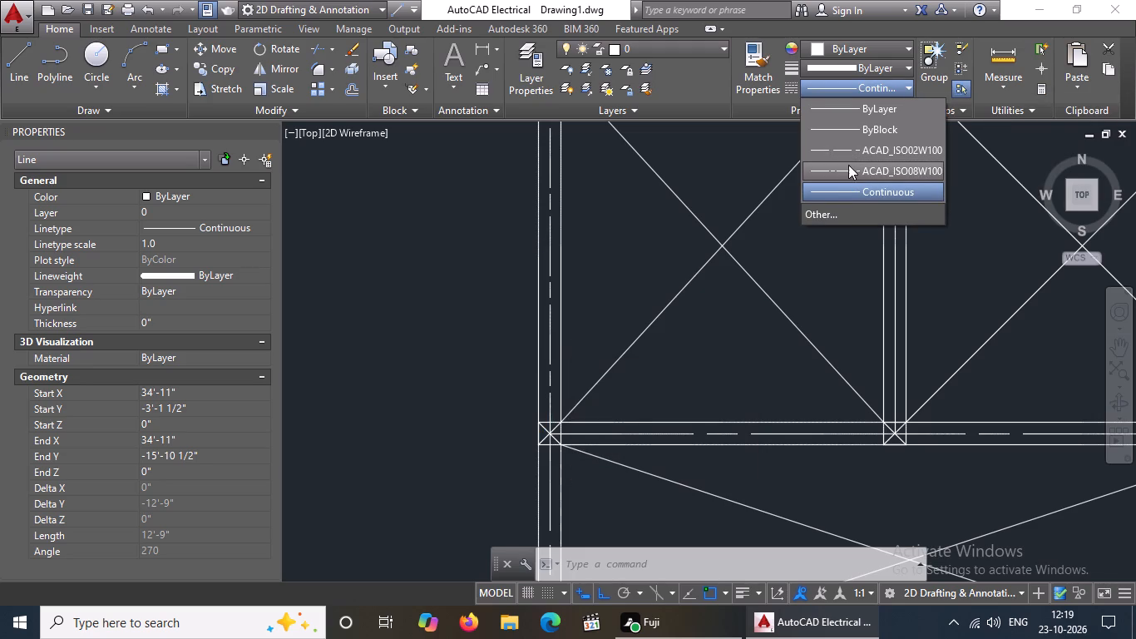
pyautogui.click(849, 167)
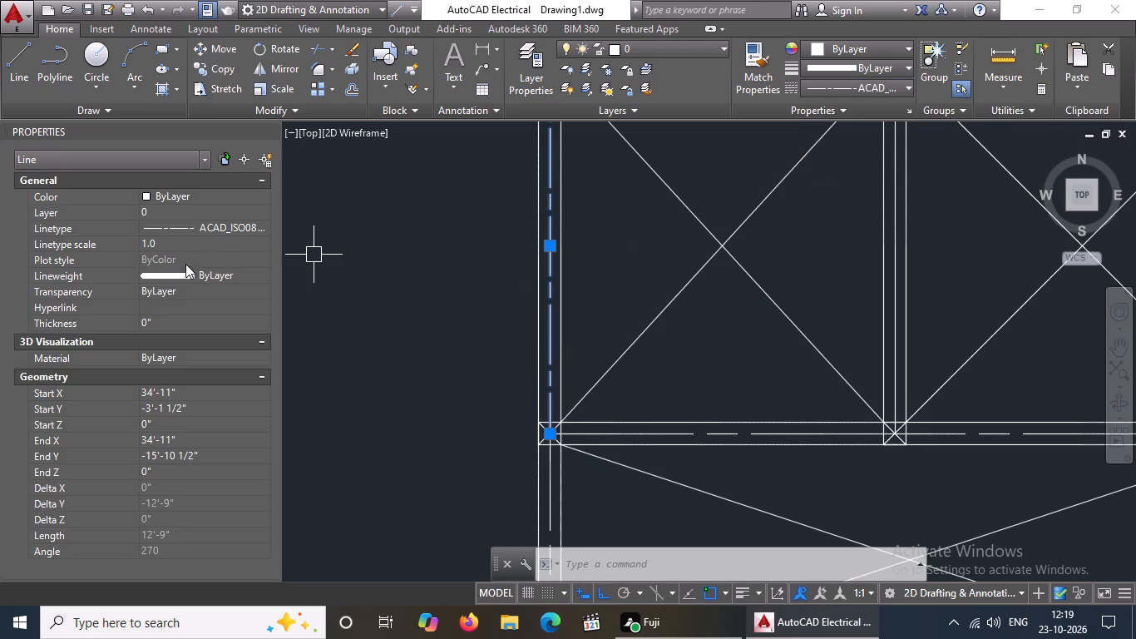
pyautogui.click(175, 244)
pyautogui.press('BackSpace')
pyautogui.press('BackSpace')
pyautogui.press('BackSpace')
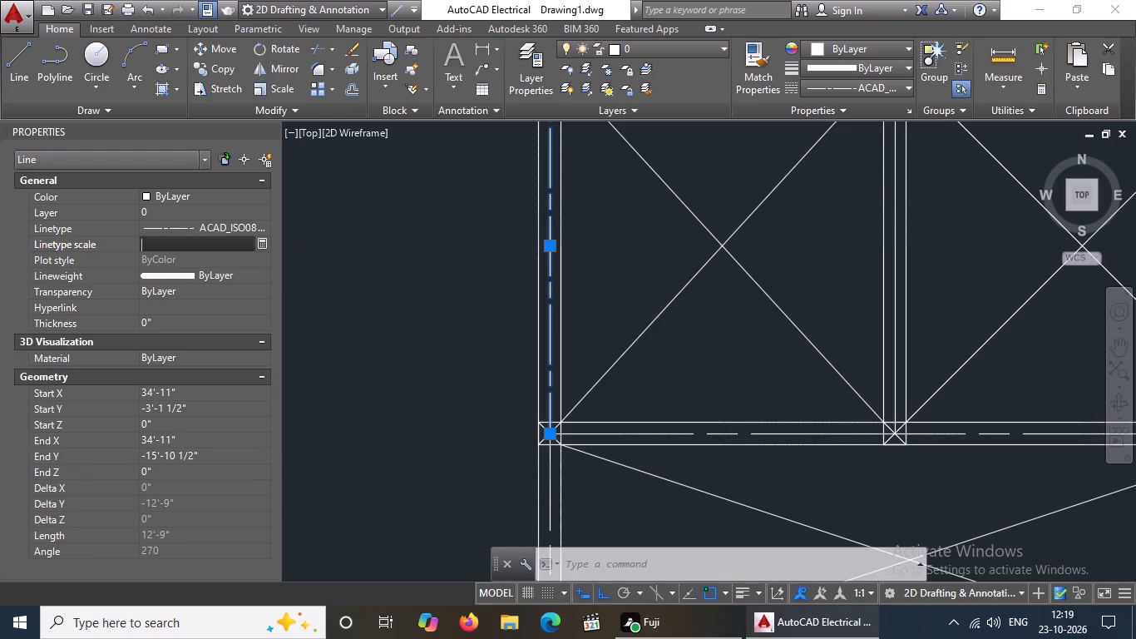
pyautogui.press('2')
pyautogui.press('Return')
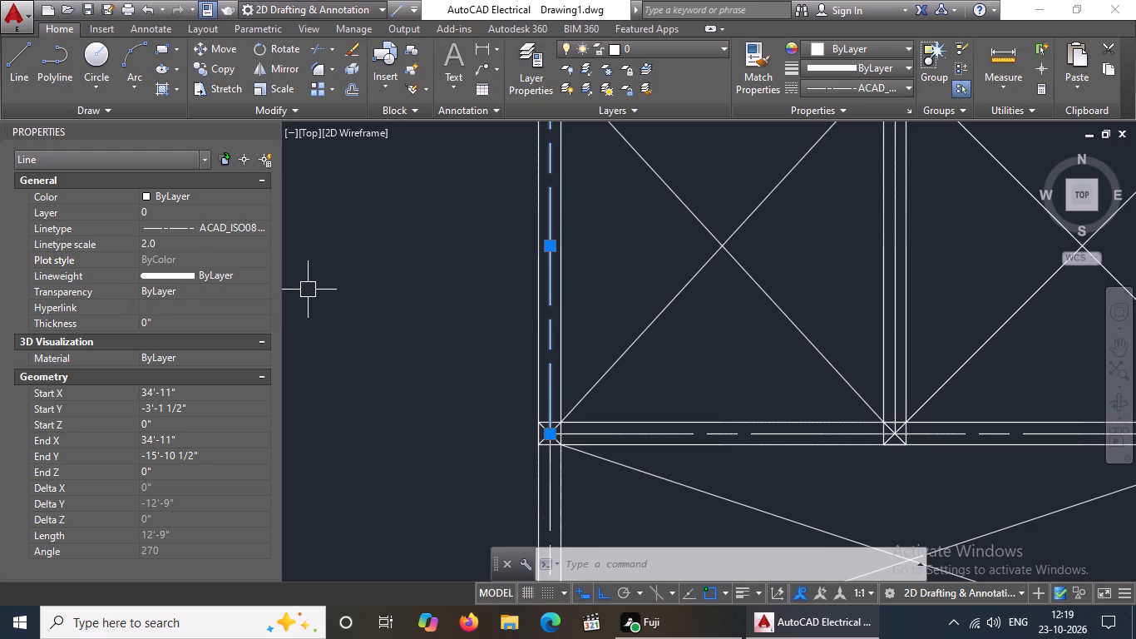
# Give the vertical beam centreline between the two bays above the portico a linetype scale of 2 and the ACAD_ISO08W100 linetype.
pyautogui.scroll(-2, 348, 330)
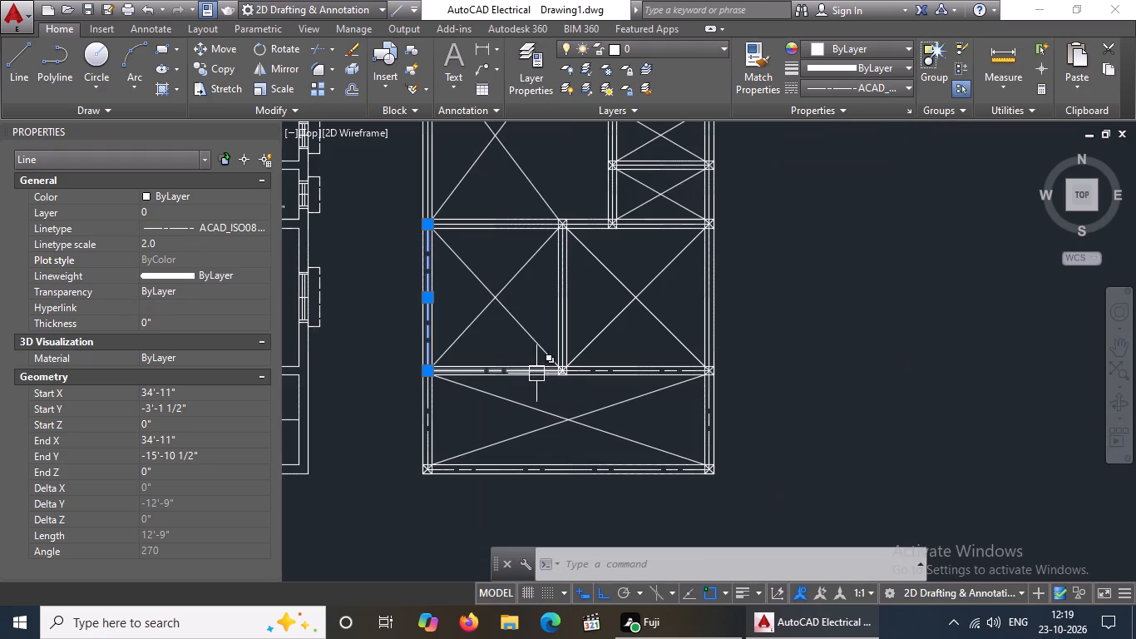
pyautogui.moveTo(575, 285); pyautogui.dragTo(570, 355, button='middle')
pyautogui.scroll(3, 556, 373)
pyautogui.click(556, 369)
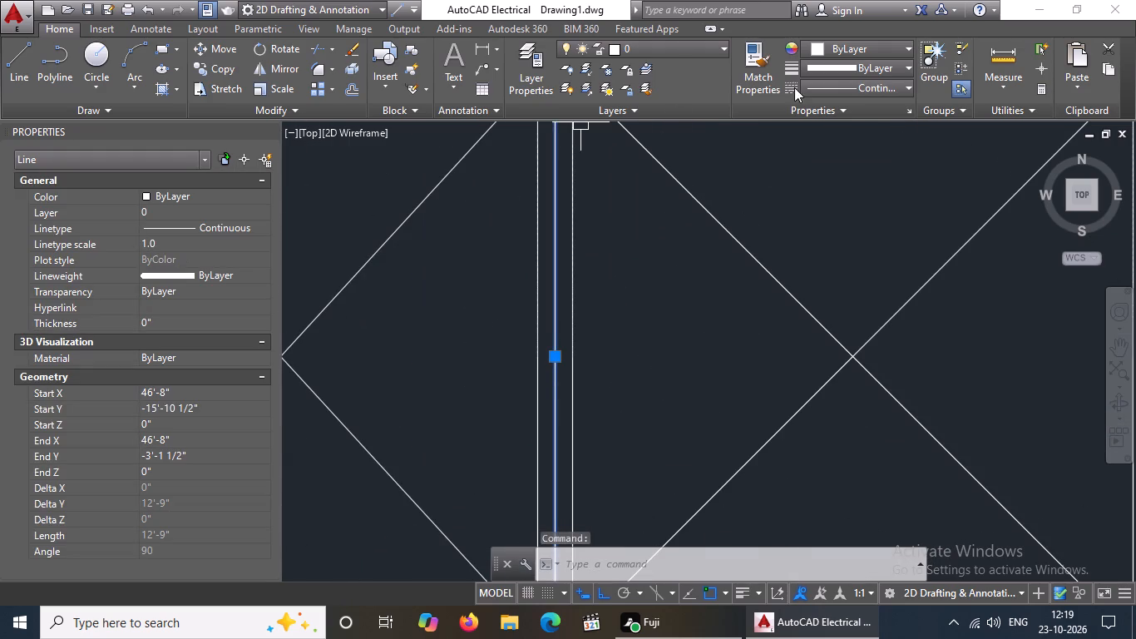
pyautogui.click(871, 87)
pyautogui.moveTo(847, 168); pyautogui.dragTo(809, 183)
pyautogui.click(192, 243)
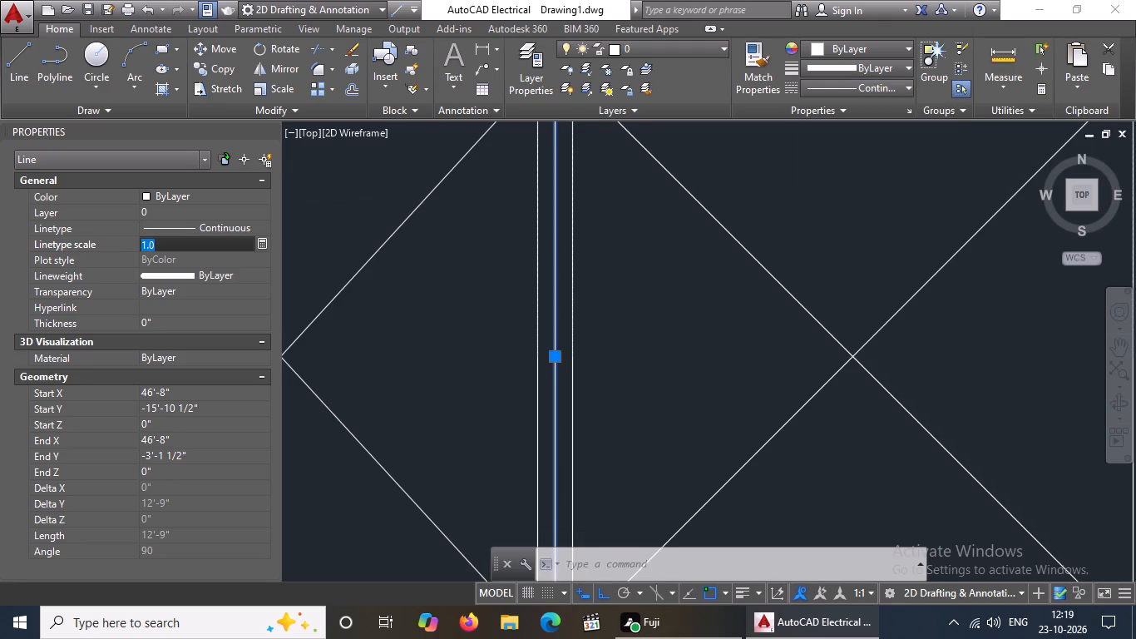
pyautogui.press('BackSpace')
pyautogui.press('2')
pyautogui.press('Return')
pyautogui.scroll(-4, 622, 312)
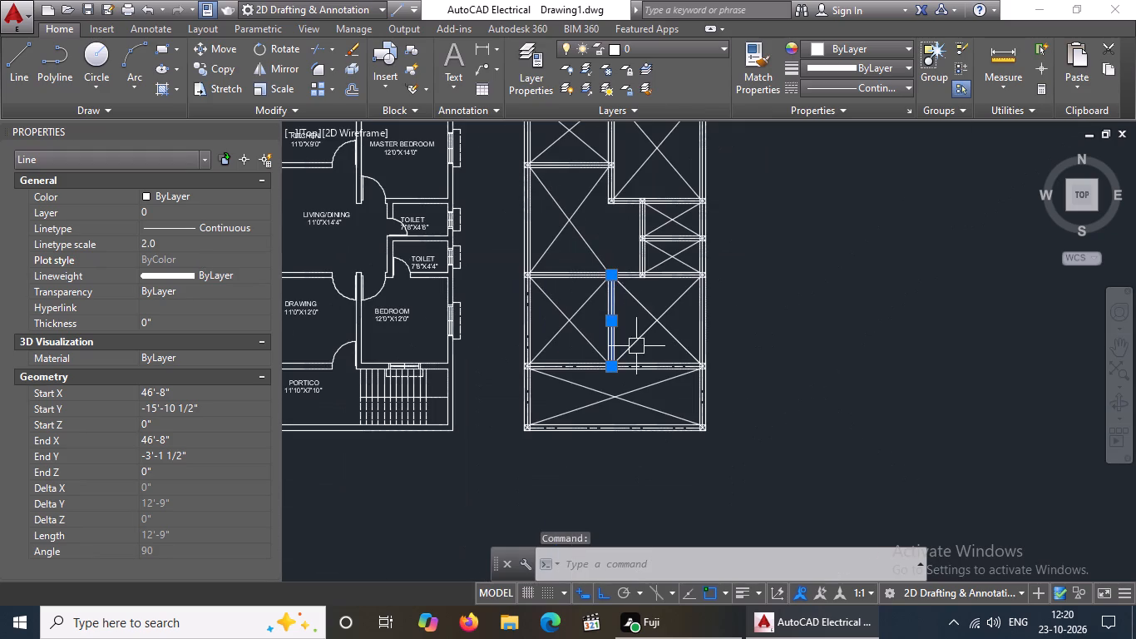
pyautogui.click(872, 89)
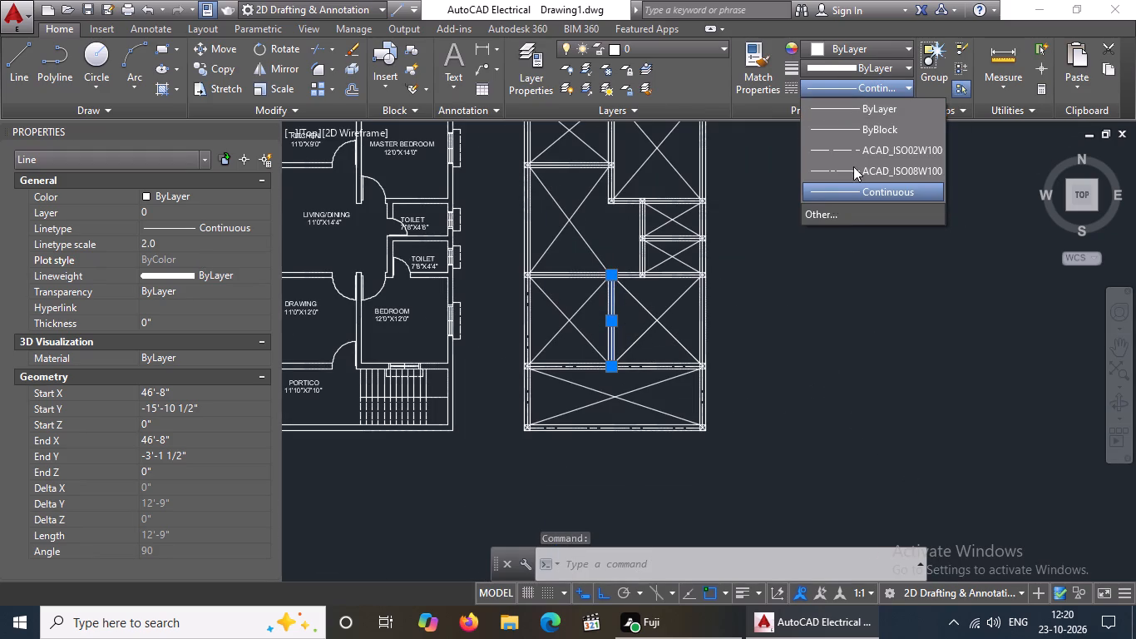
pyautogui.click(852, 169)
# Give the right outer beam centreline of the right bay above the portico the ACAD_ISO08W100 linetype with a linetype scale of 2.
pyautogui.scroll(3, 581, 327)
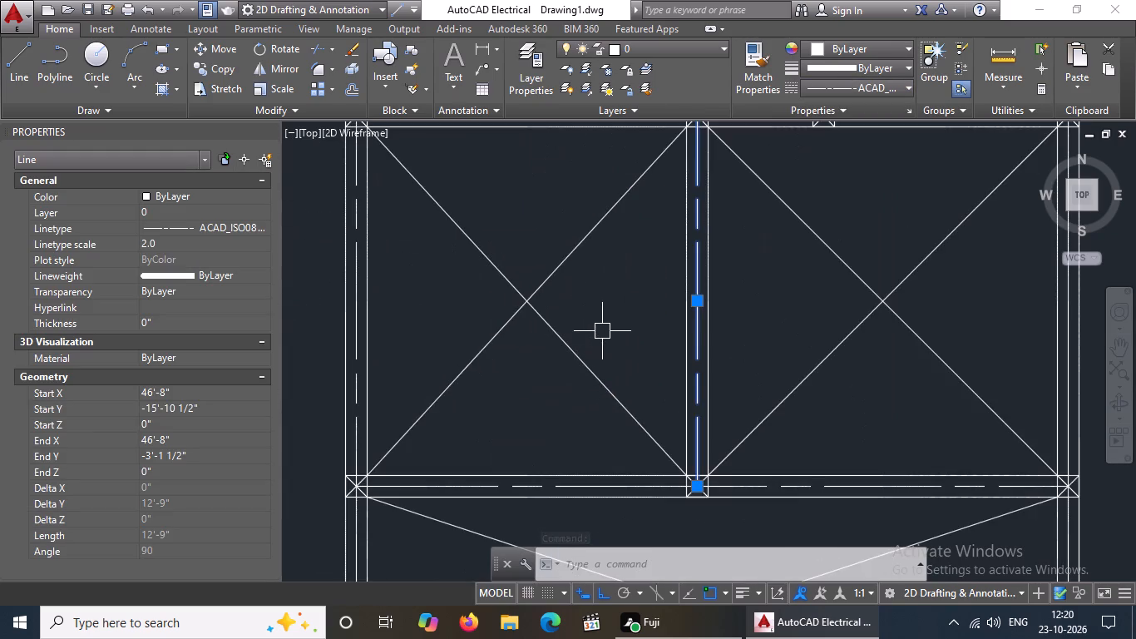
pyautogui.scroll(-3, 602, 331)
pyautogui.scroll(3, 675, 335)
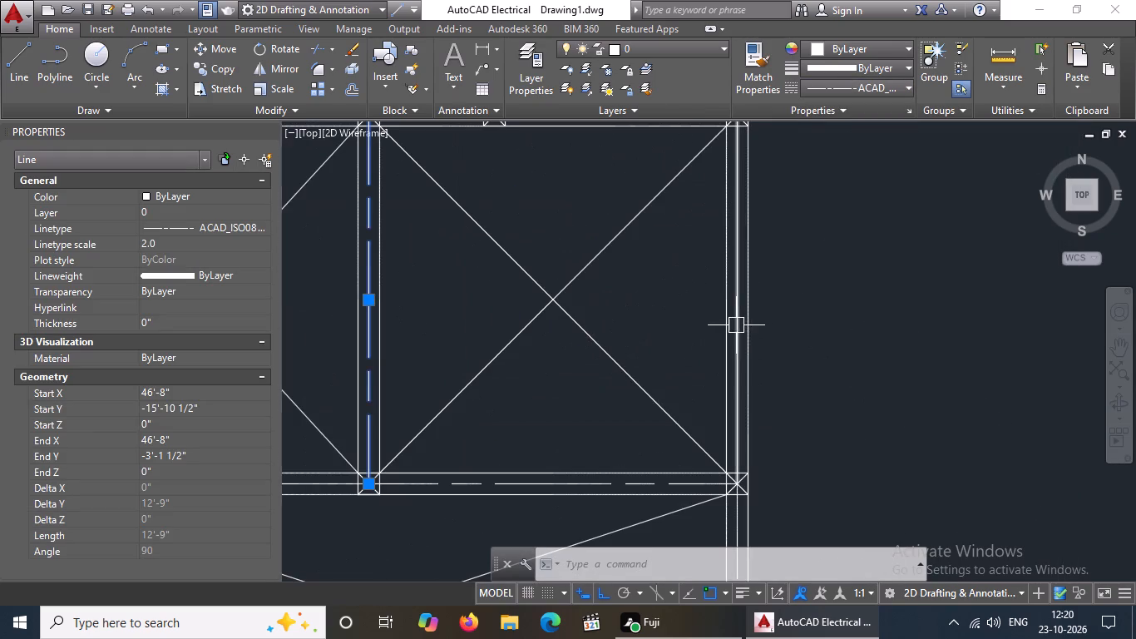
pyautogui.click(736, 325)
pyautogui.click(884, 78)
pyautogui.click(885, 87)
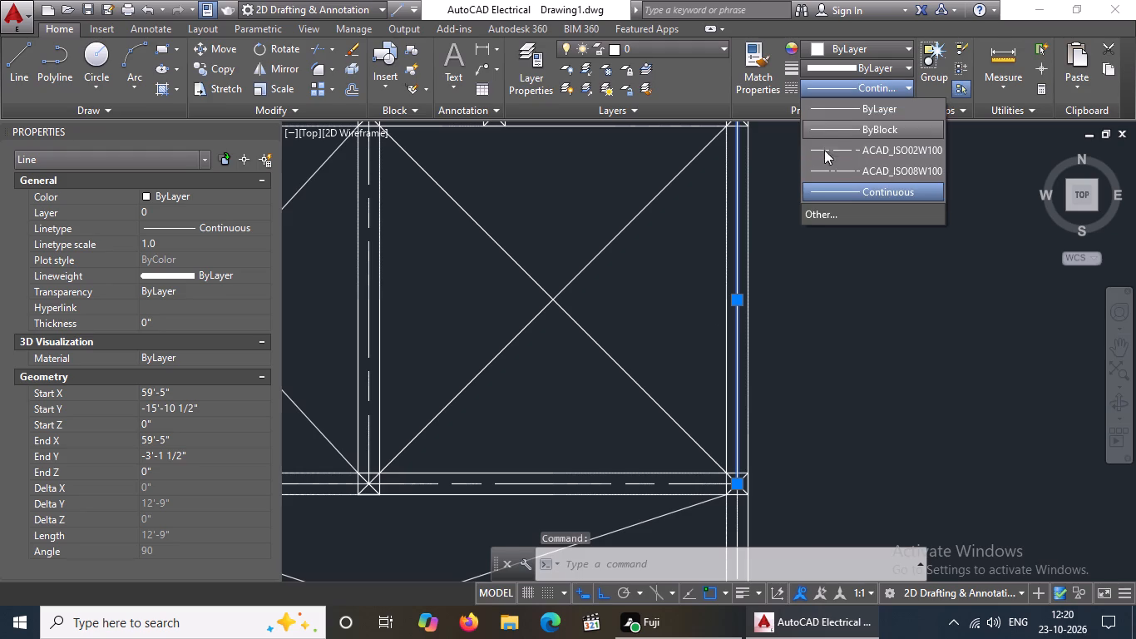
pyautogui.click(832, 169)
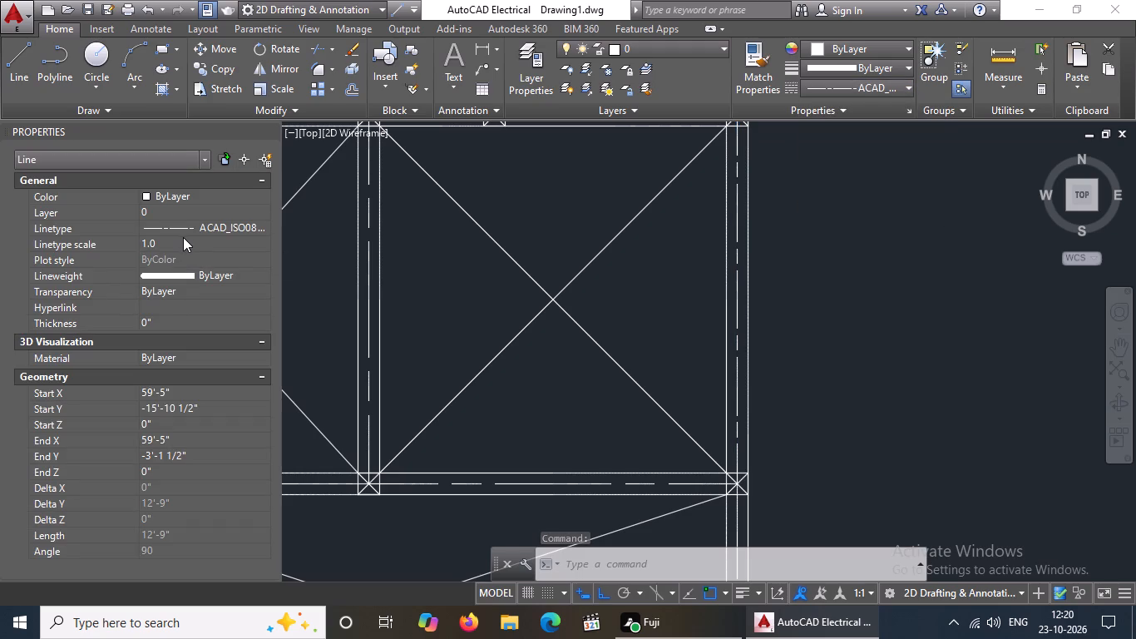
pyautogui.click(182, 235)
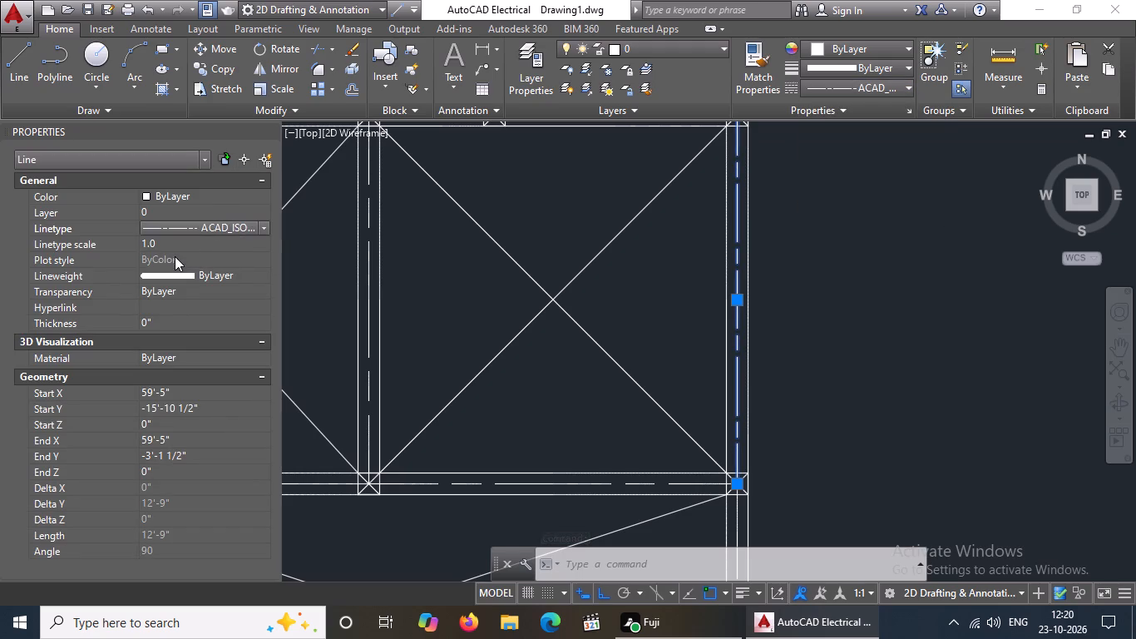
pyautogui.click(178, 243)
pyautogui.press('BackSpace')
pyautogui.press('BackSpace')
pyautogui.press('BackSpace')
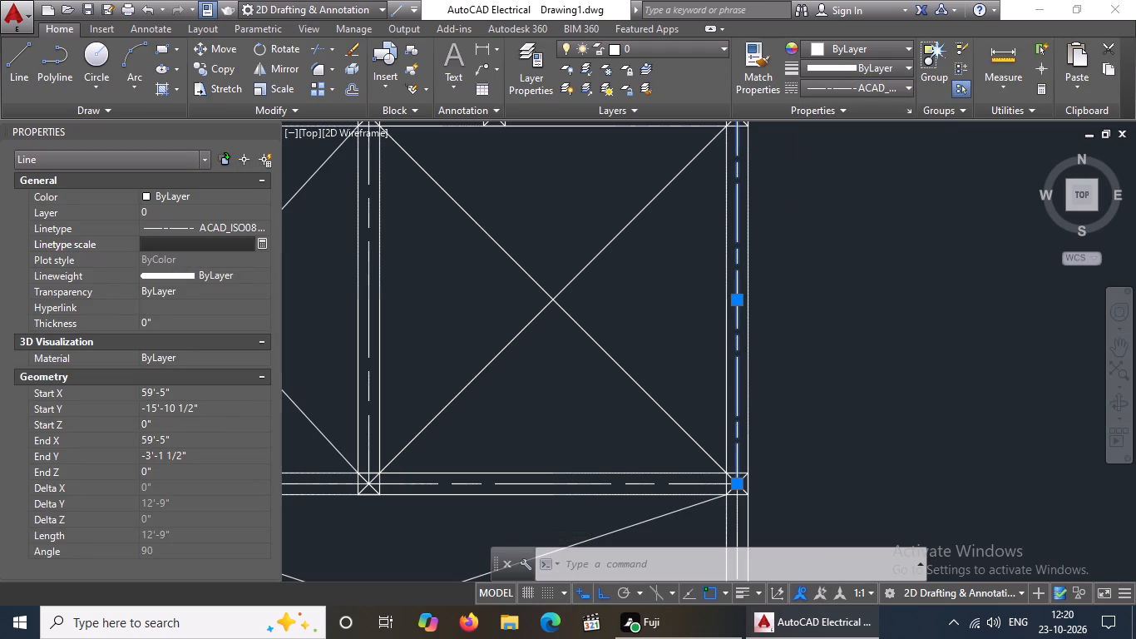
pyautogui.press('2')
pyautogui.press('Return')
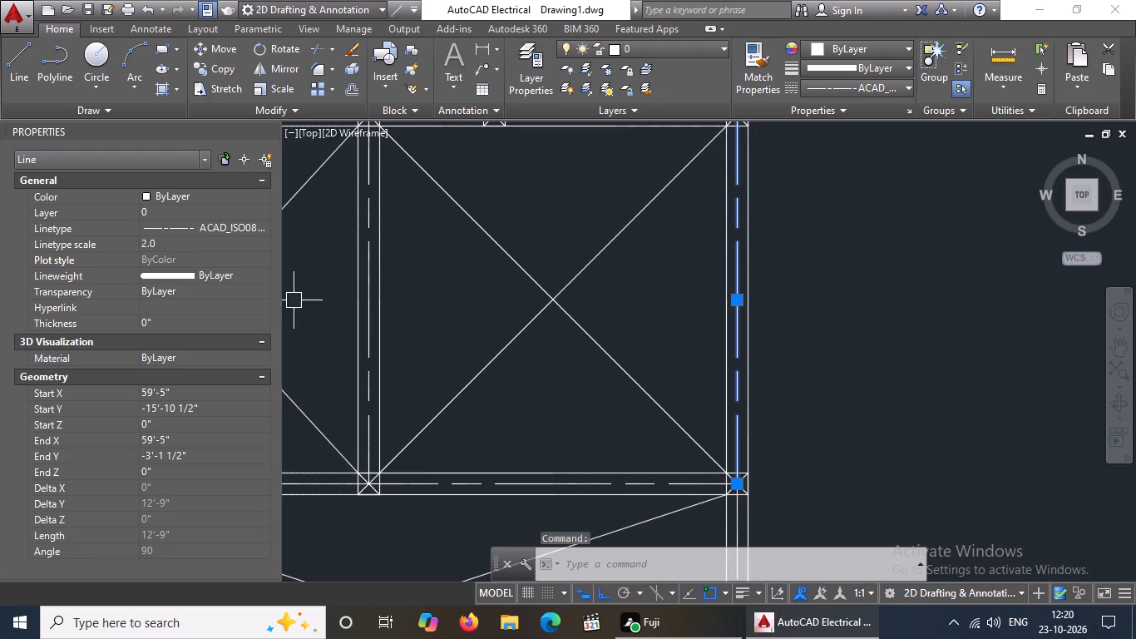
# Give the top beam centreline of the left bay above the portico the ACAD_ISO08W100 linetype with a linetype scale of 2.
pyautogui.scroll(-3, 411, 354)
pyautogui.scroll(2, 357, 296)
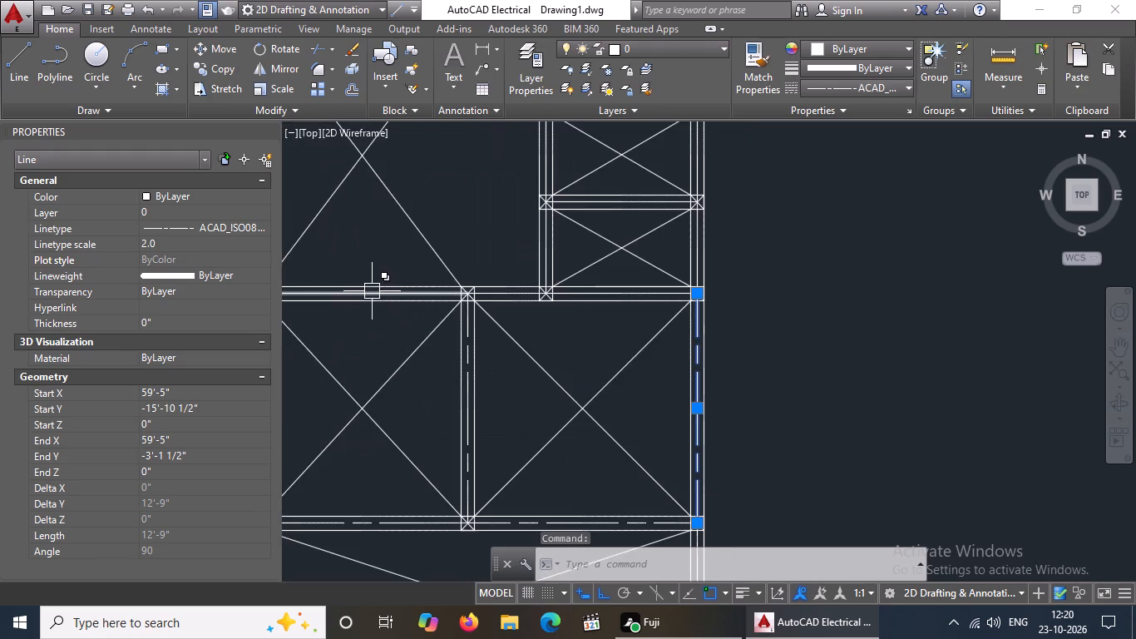
pyautogui.scroll(-1, 372, 291)
pyautogui.moveTo(410, 345); pyautogui.dragTo(419, 357, button='middle')
pyautogui.scroll(2, 363, 307)
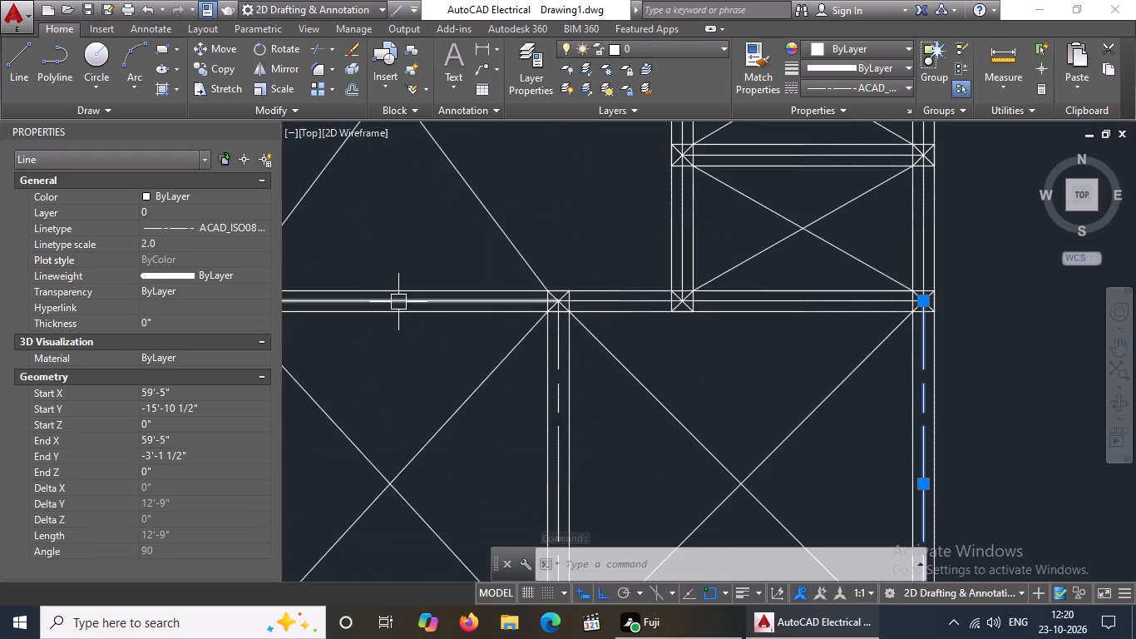
pyautogui.click(398, 301)
pyautogui.click(847, 88)
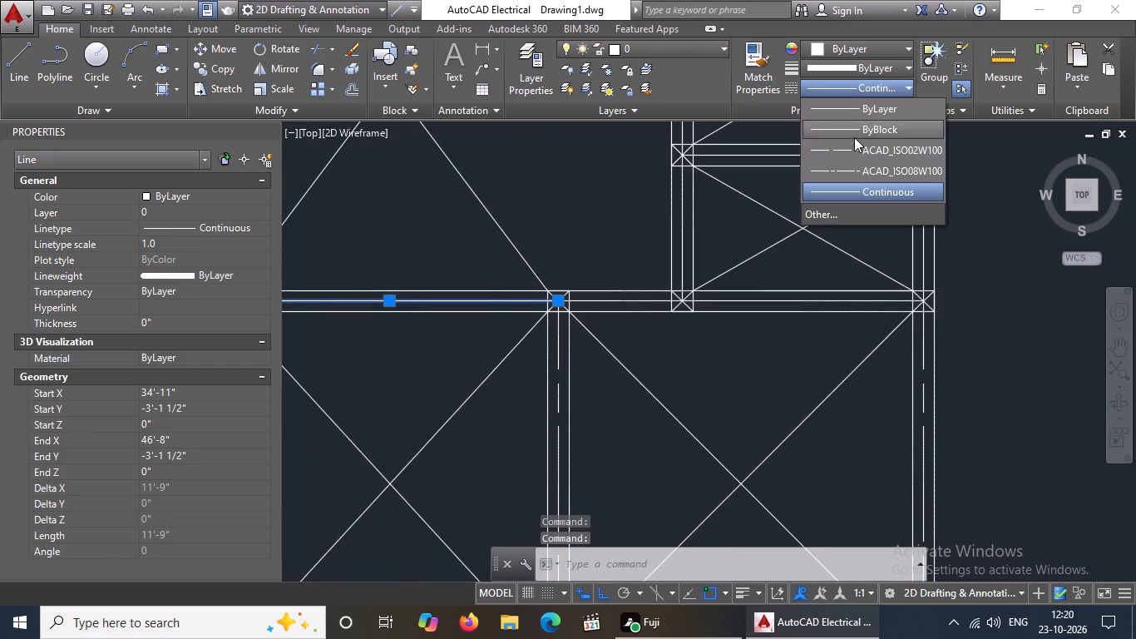
pyautogui.click(848, 170)
pyautogui.click(175, 239)
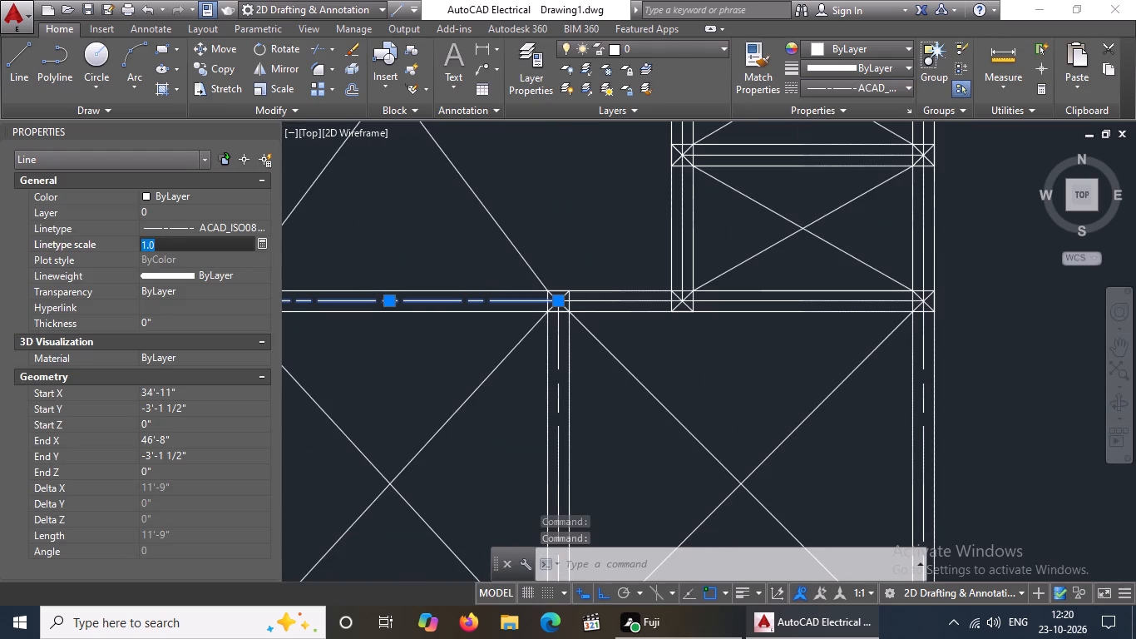
pyautogui.press('BackSpace')
pyautogui.press('BackSpace')
pyautogui.press('2')
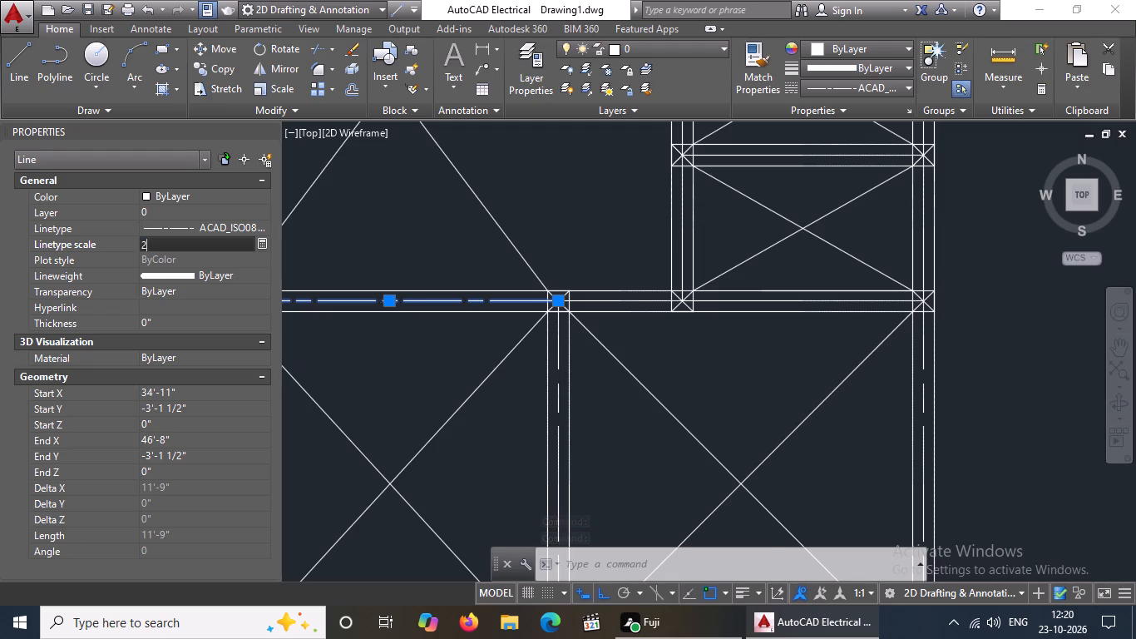
pyautogui.press('Return')
# Give the short left segment of the right bay's top beam centreline the ACAD_ISO08W100 linetype with a linetype scale of 2.
pyautogui.scroll(-2, 497, 427)
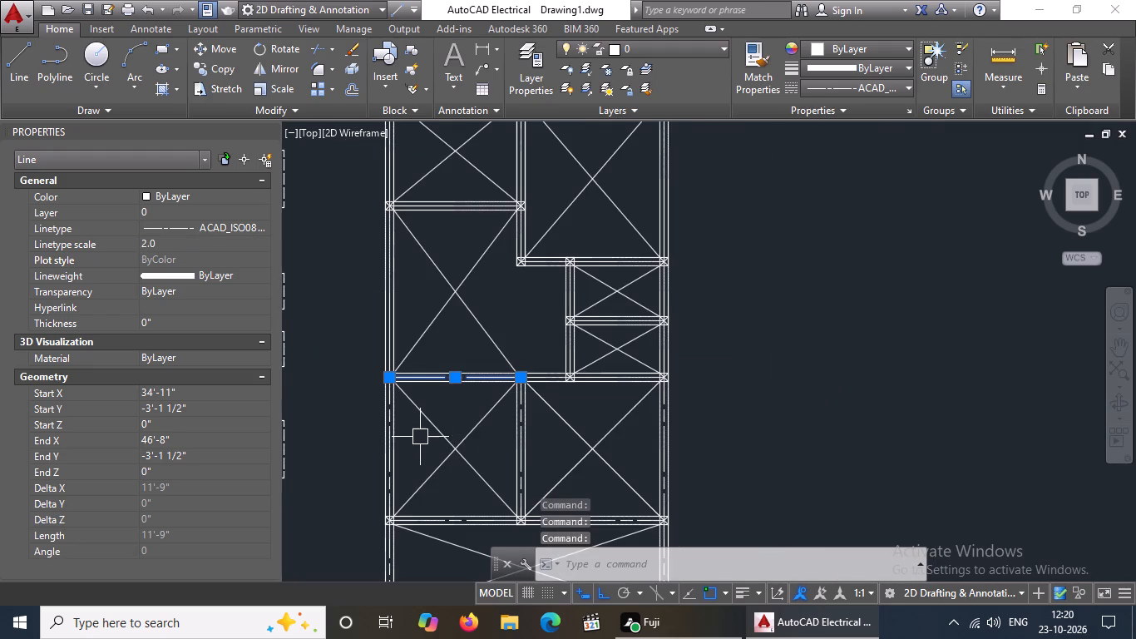
pyautogui.scroll(-1, 516, 419)
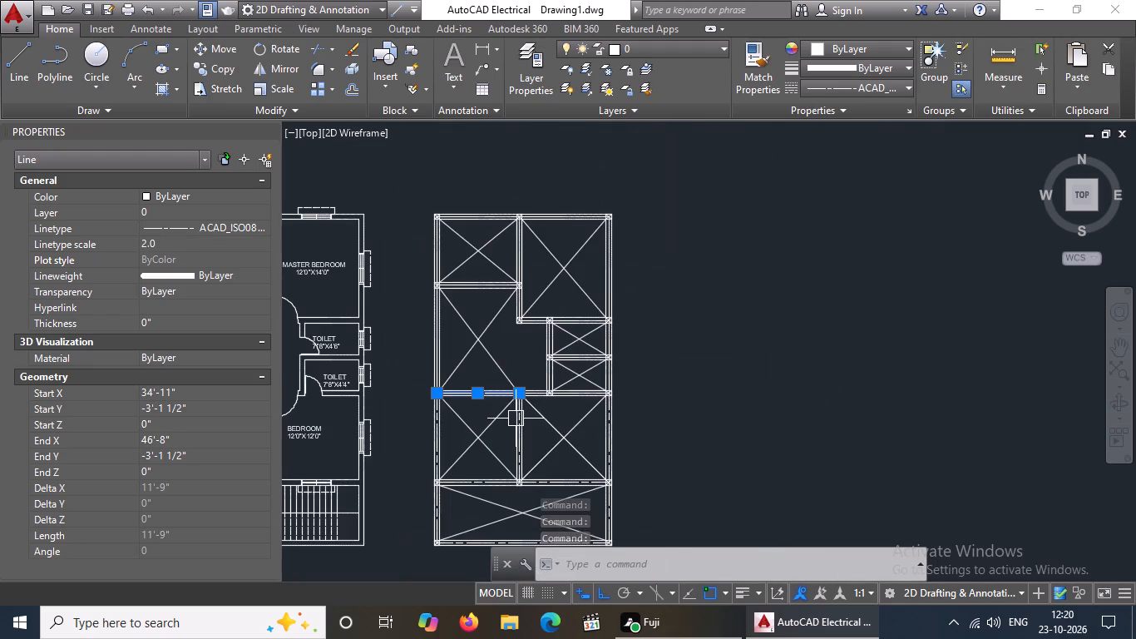
pyautogui.moveTo(516, 418); pyautogui.dragTo(523, 393, button='middle')
pyautogui.scroll(3, 586, 380)
pyautogui.scroll(2, 407, 326)
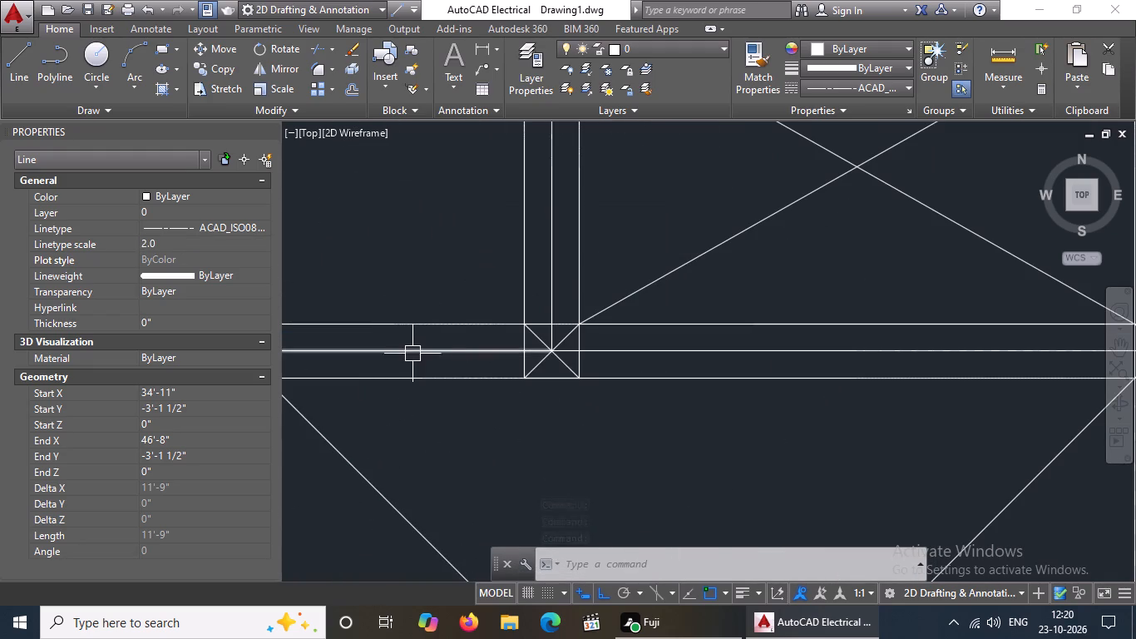
pyautogui.click(413, 350)
pyautogui.scroll(-1, 452, 360)
pyautogui.moveTo(457, 359); pyautogui.dragTo(509, 359, button='middle')
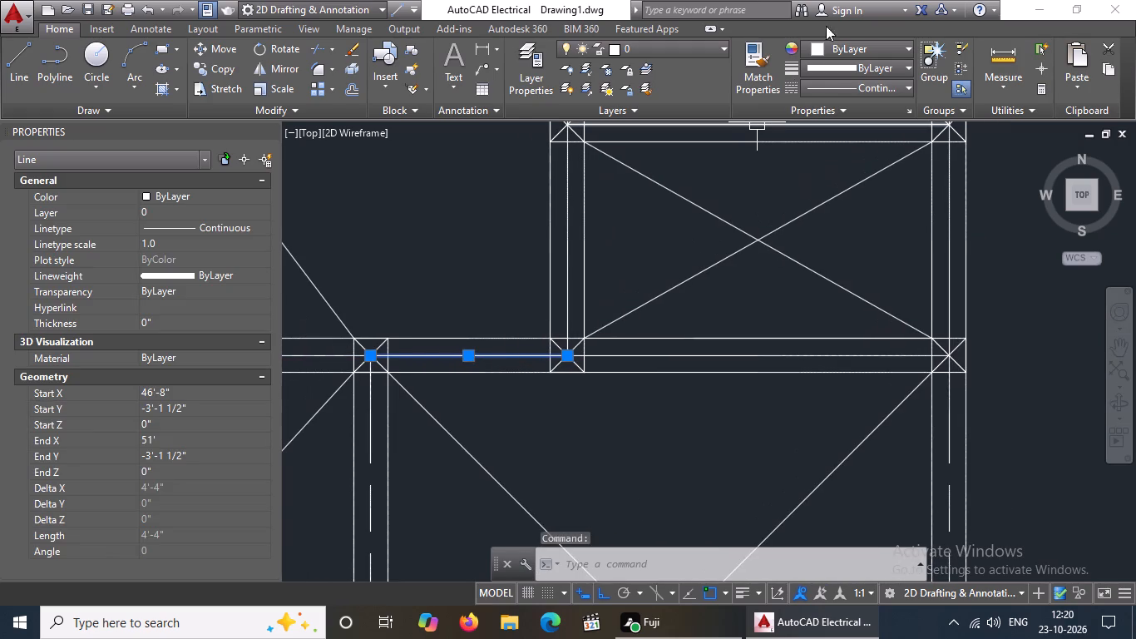
pyautogui.click(841, 81)
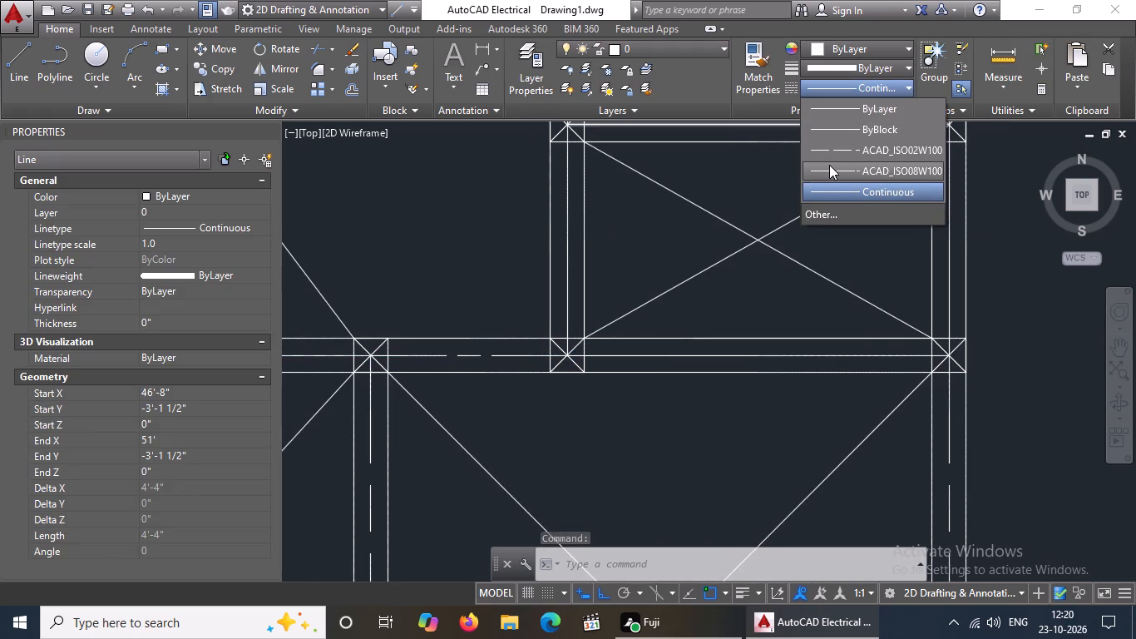
pyautogui.click(828, 165)
pyautogui.click(175, 239)
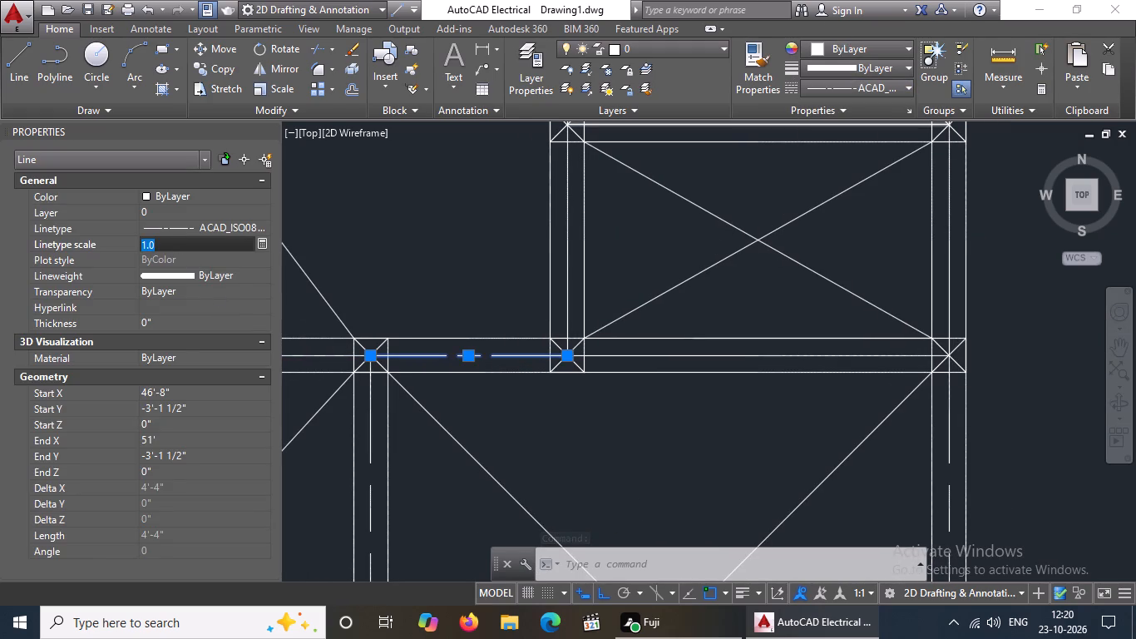
pyautogui.press('BackSpace')
pyautogui.press('BackSpace')
pyautogui.press('2')
pyautogui.press('Return')
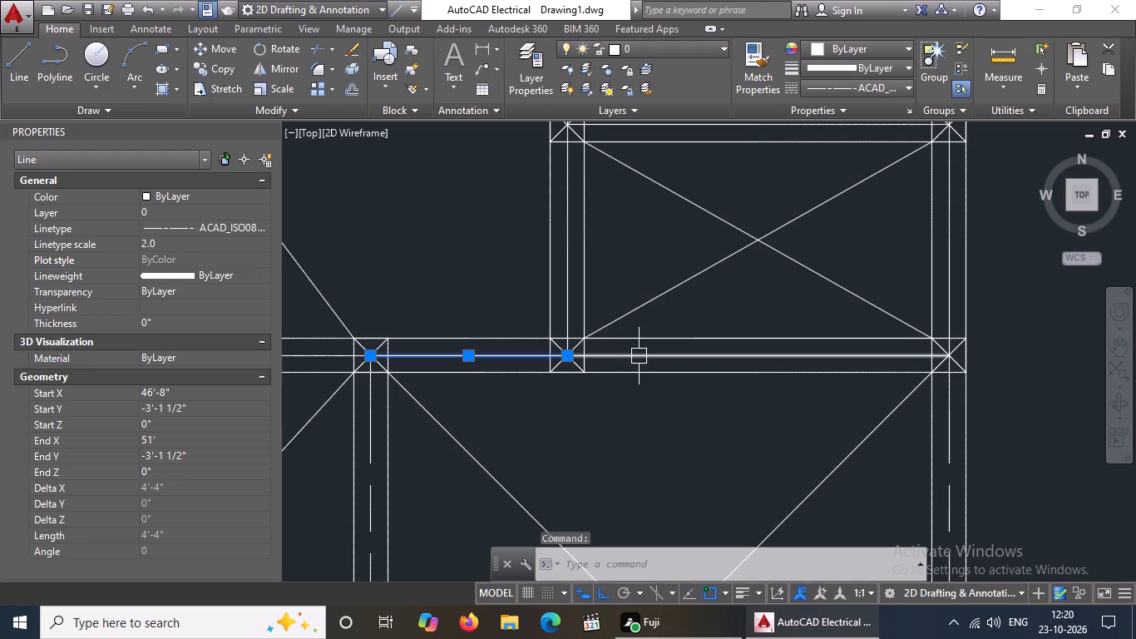
# Give the right bay's top beam centreline segment under the lower toilet bay the ACAD_ISO08W100 linetype with a linetype scale of 2.
pyautogui.click(640, 355)
pyautogui.click(463, 354)
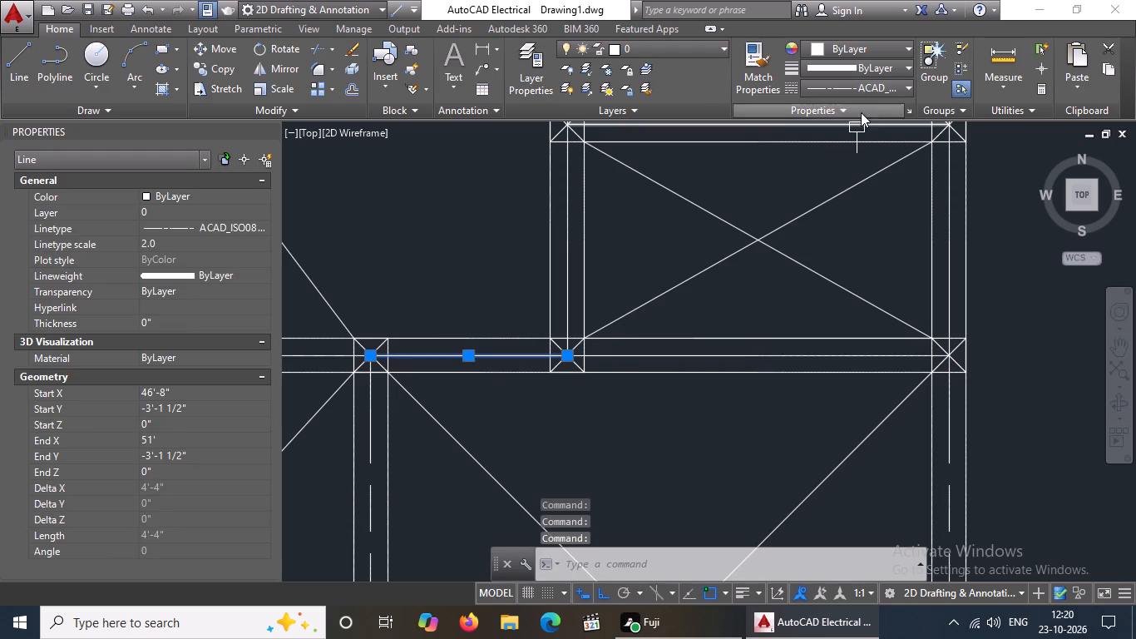
pyautogui.click(704, 352)
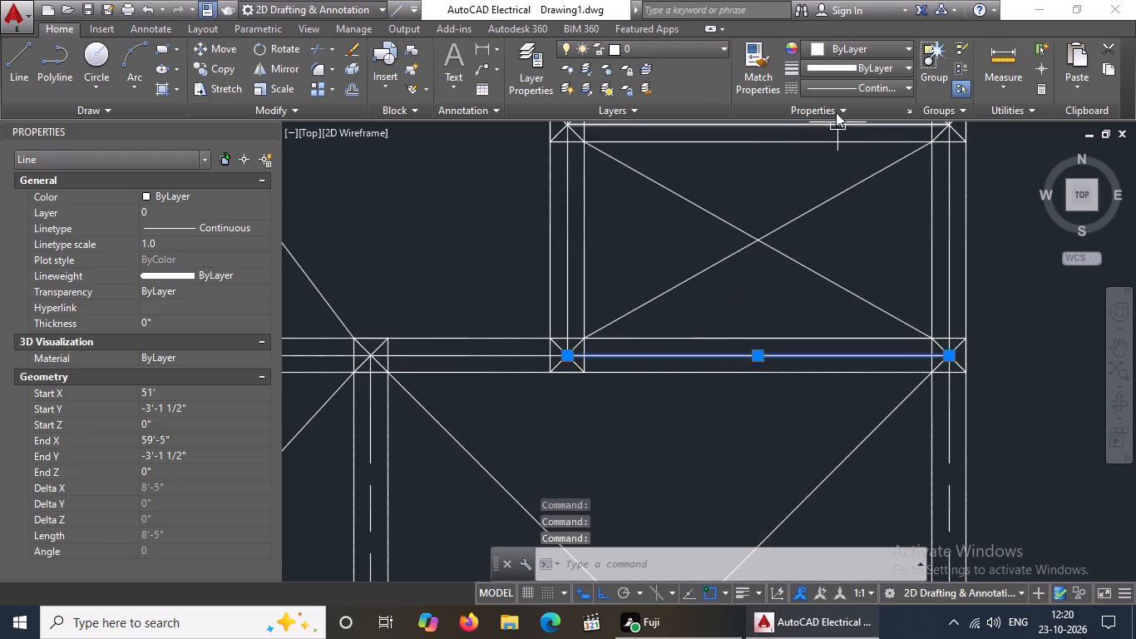
pyautogui.click(842, 83)
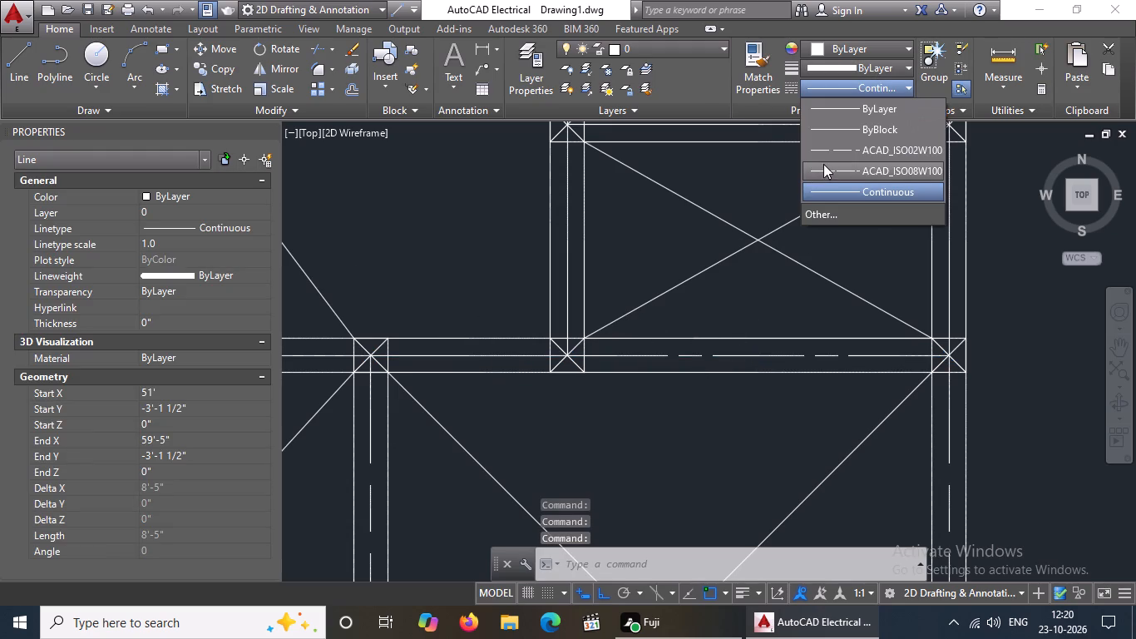
pyautogui.click(823, 164)
pyautogui.click(171, 238)
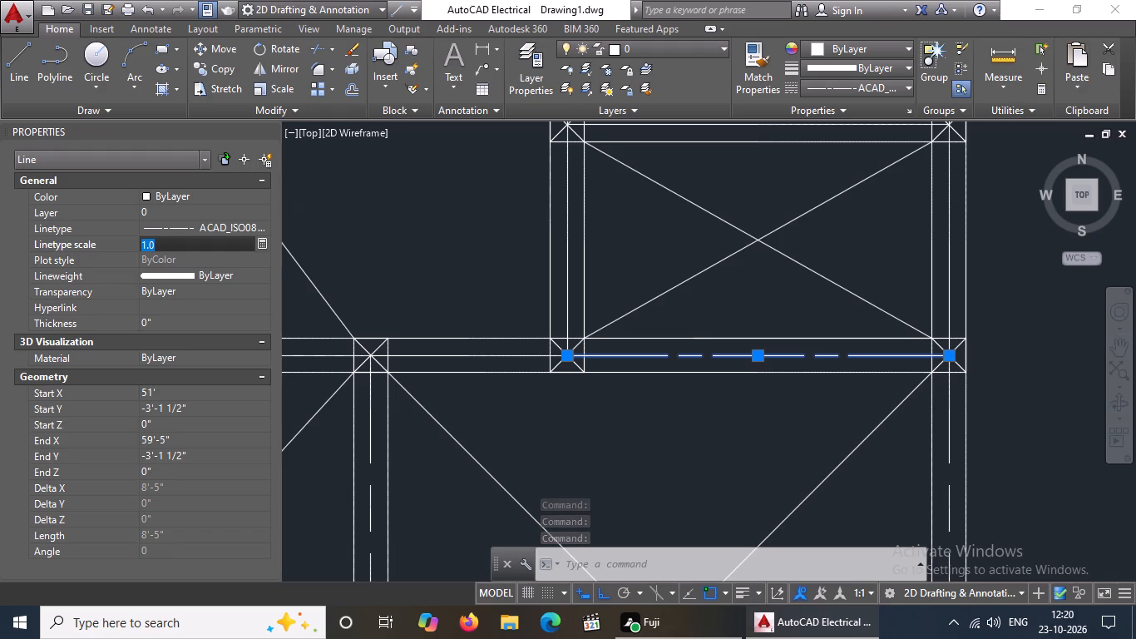
pyautogui.press('BackSpace')
pyautogui.press('BackSpace')
pyautogui.press('BackSpace')
pyautogui.press('2')
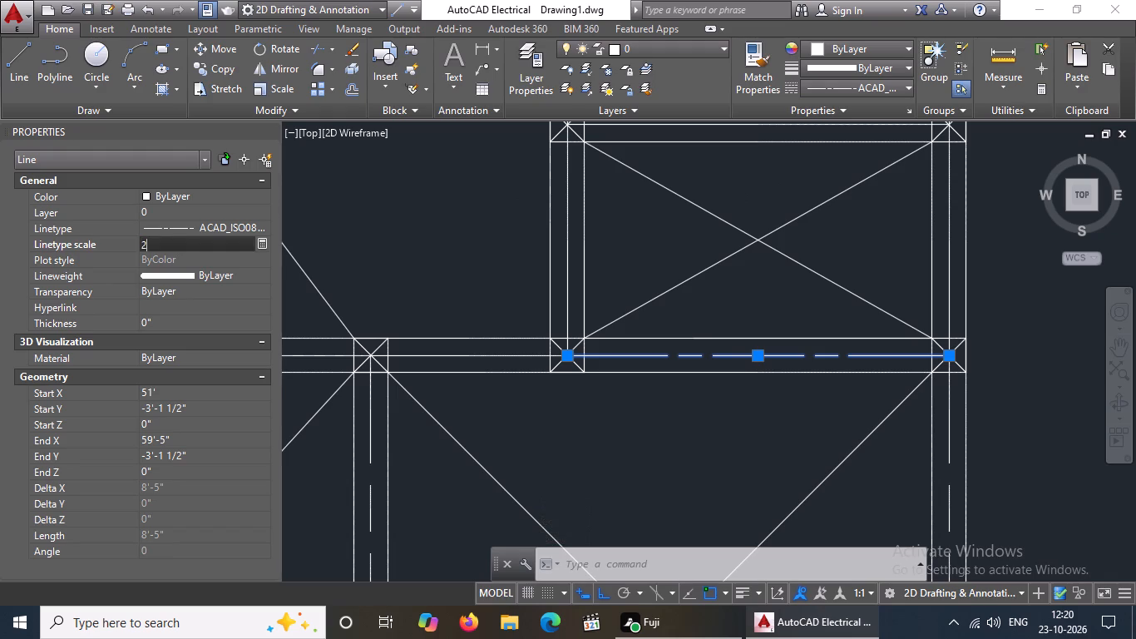
pyautogui.press('Return')
# Give the left outer beam centreline of the living/dining bay the ACAD_ISO08W100 linetype with a linetype scale of 2.
pyautogui.scroll(-1, 549, 371)
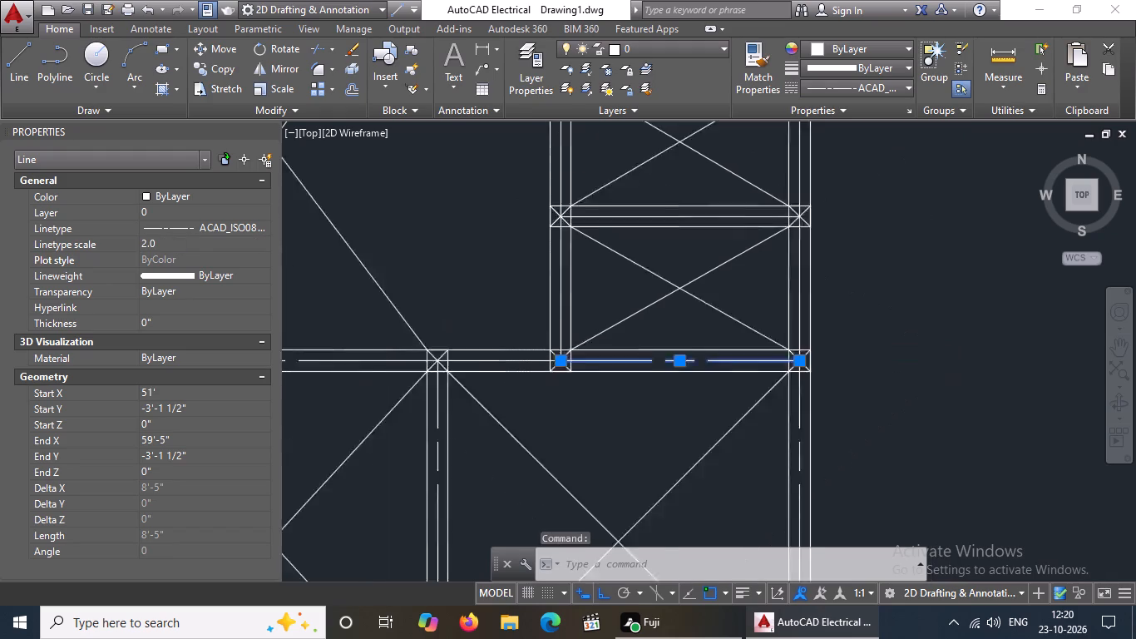
pyautogui.scroll(-2, 549, 371)
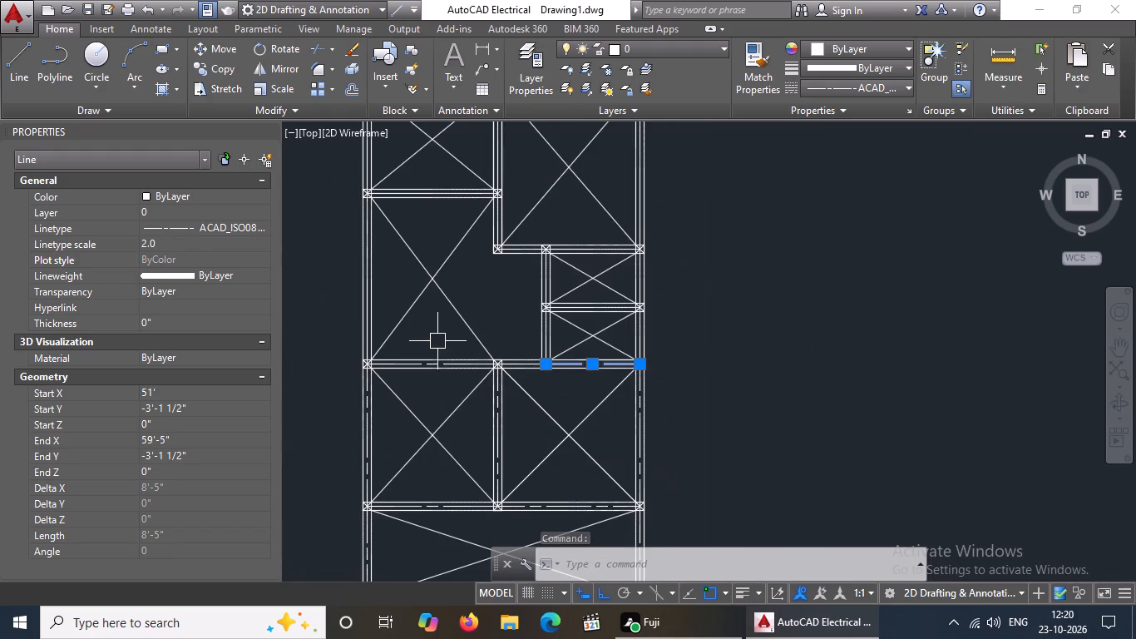
pyautogui.moveTo(439, 344); pyautogui.dragTo(471, 412, button='middle')
pyautogui.scroll(2, 390, 344)
pyautogui.click(407, 337)
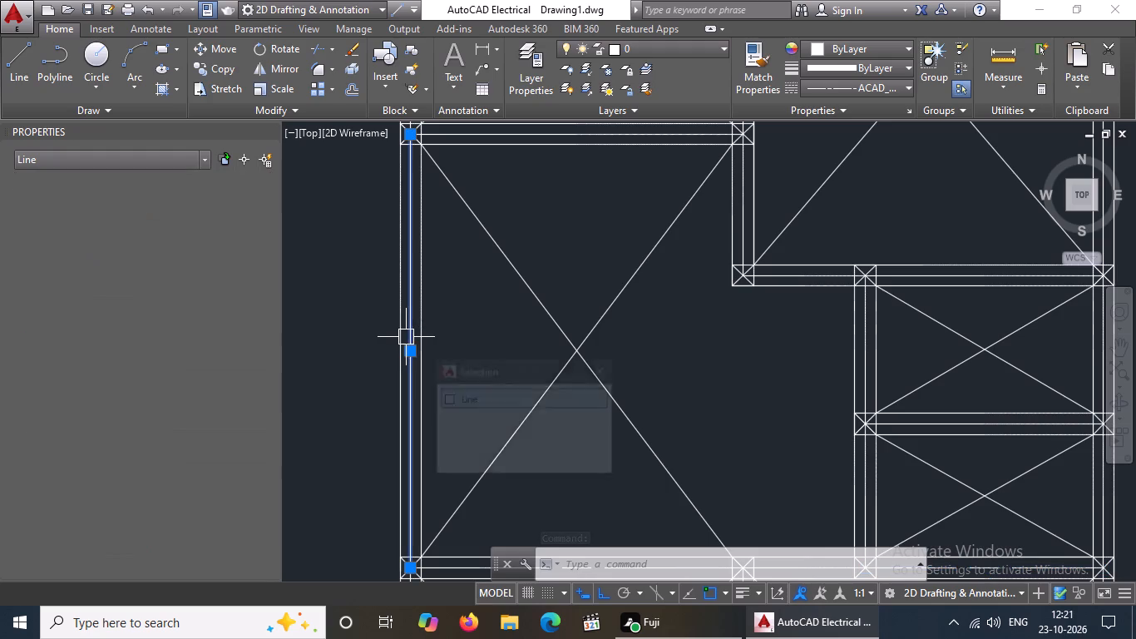
pyautogui.click(877, 86)
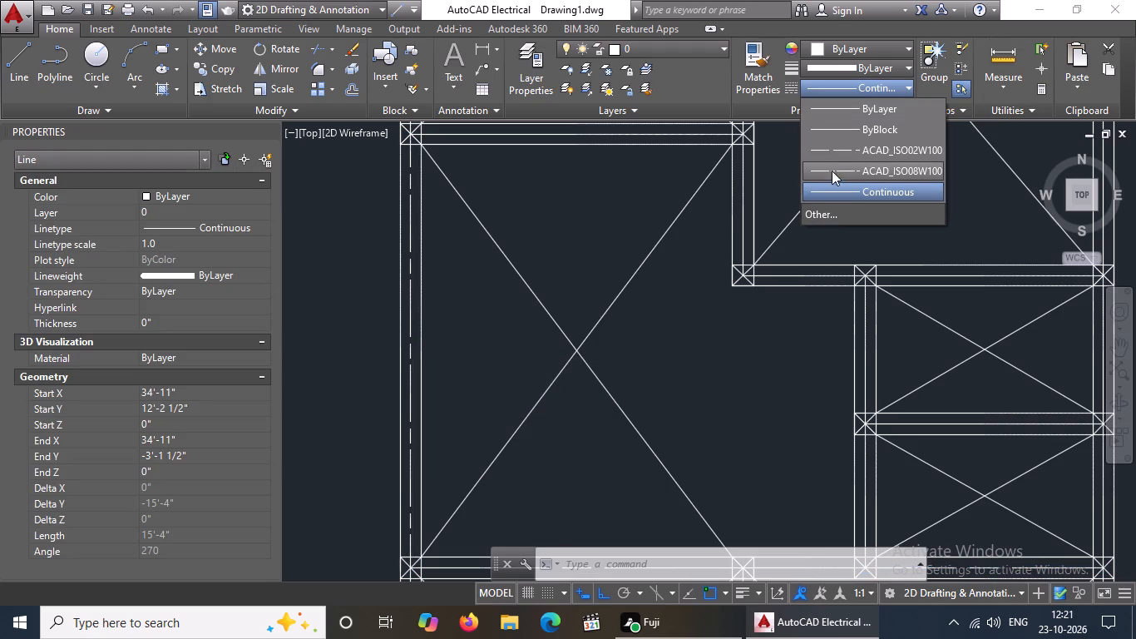
pyautogui.moveTo(837, 169); pyautogui.dragTo(842, 180)
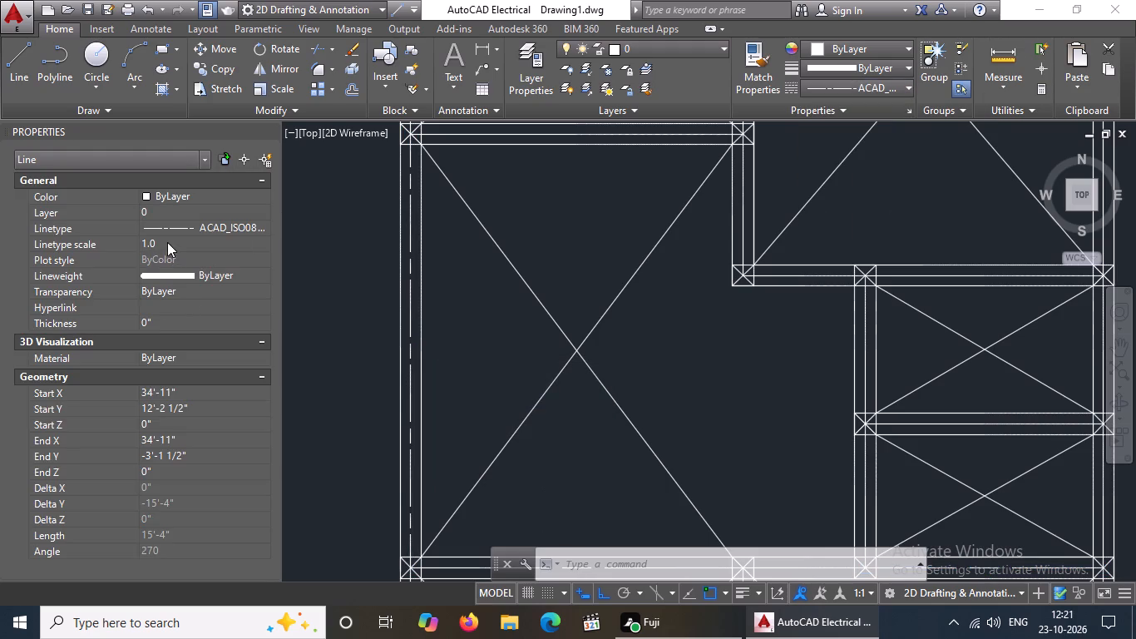
pyautogui.click(167, 242)
pyautogui.press('BackSpace')
pyautogui.press('BackSpace')
pyautogui.press('BackSpace')
pyautogui.press('2')
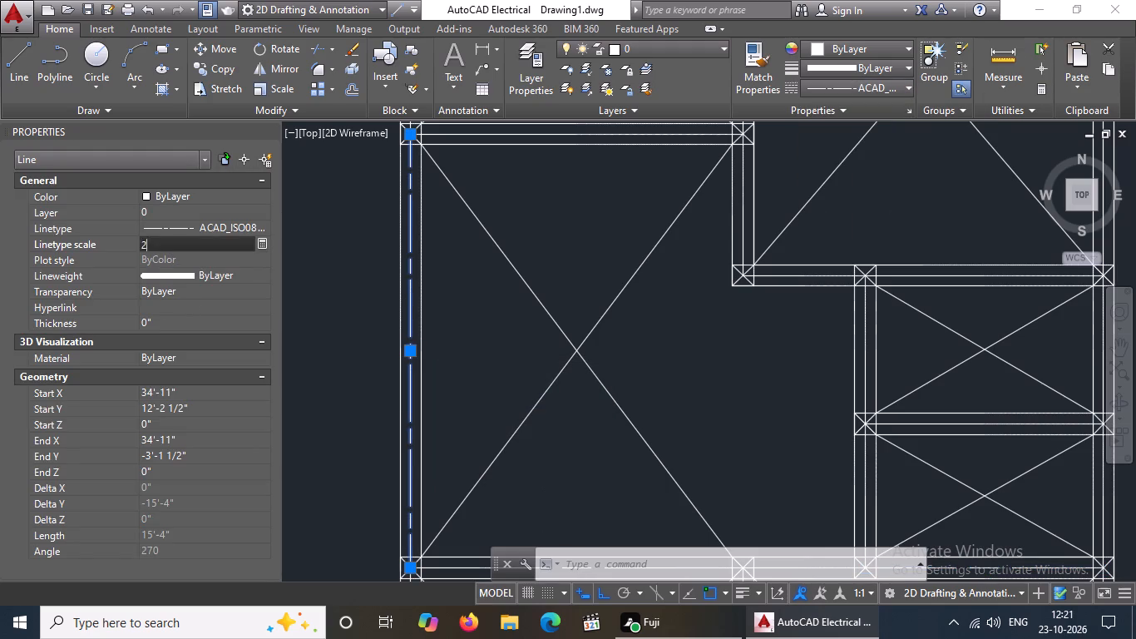
pyautogui.press('Return')
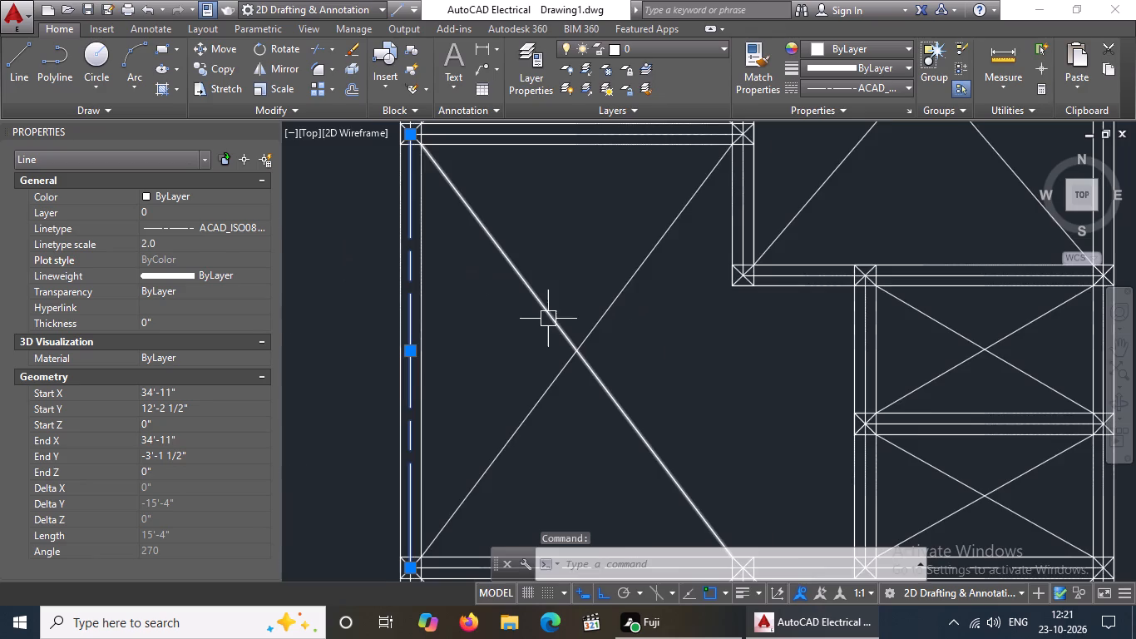
# Give the left beam centreline of the lower toilet bay the ACAD_ISO08W100 linetype with a linetype scale of 2.
pyautogui.scroll(-2, 547, 319)
pyautogui.scroll(3, 701, 405)
pyautogui.click(571, 375)
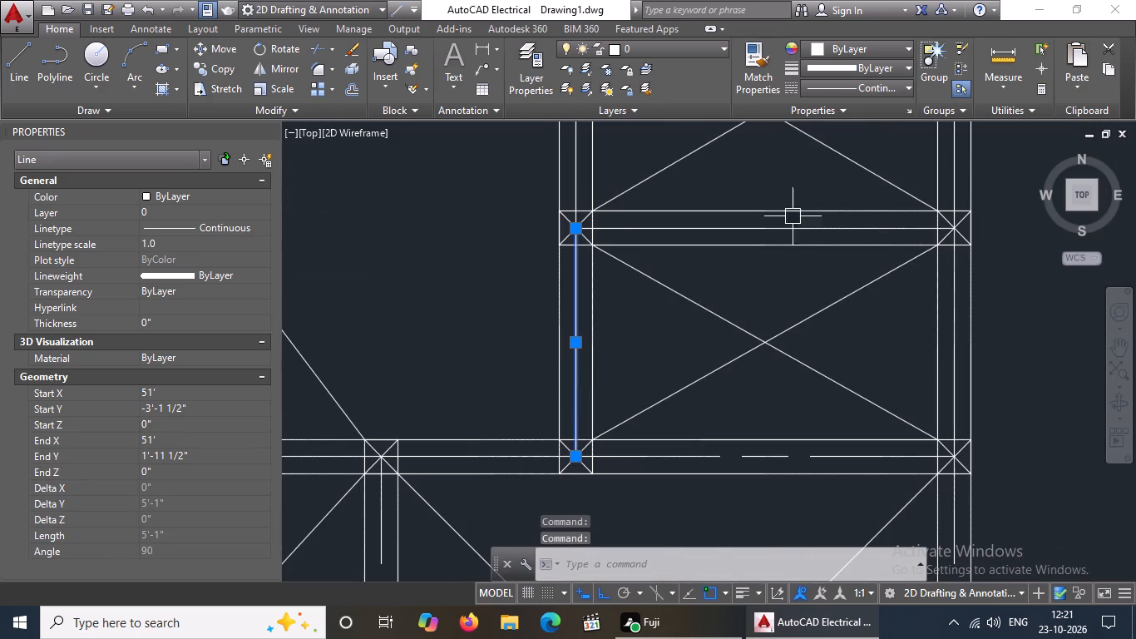
pyautogui.click(843, 89)
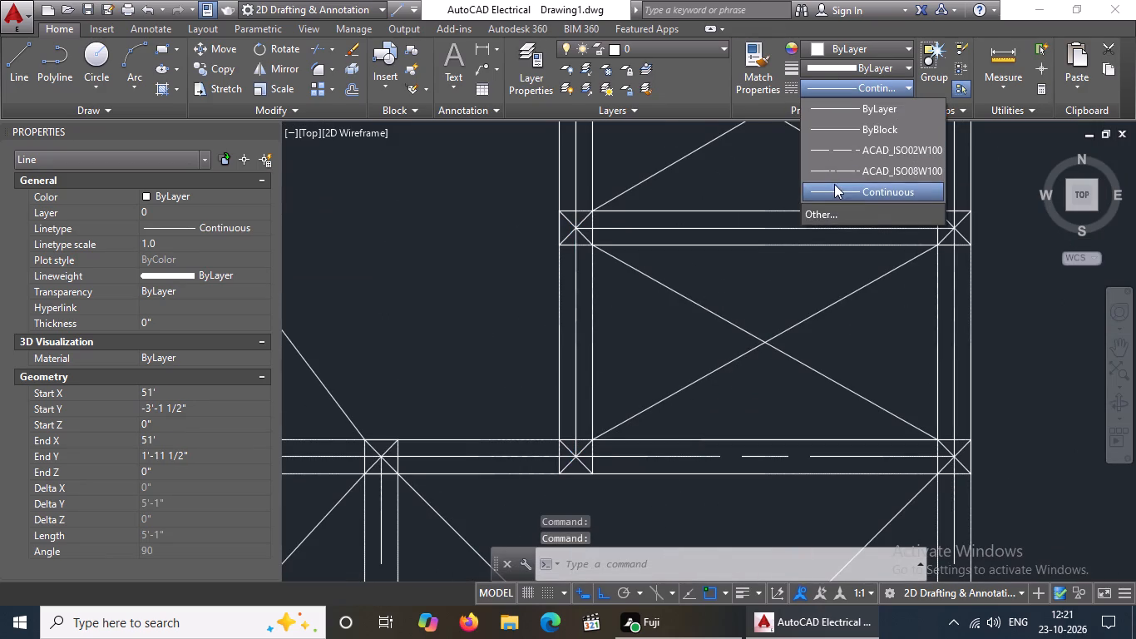
pyautogui.click(839, 163)
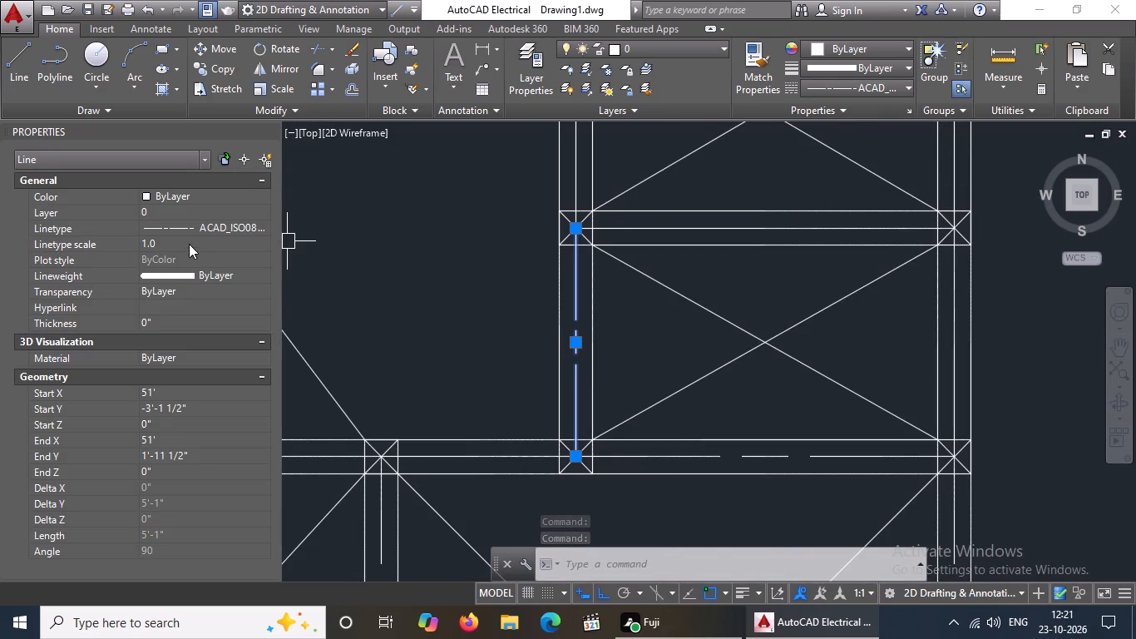
pyautogui.click(189, 244)
pyautogui.press('BackSpace')
pyautogui.press('BackSpace')
pyautogui.press('2')
pyautogui.press('Return')
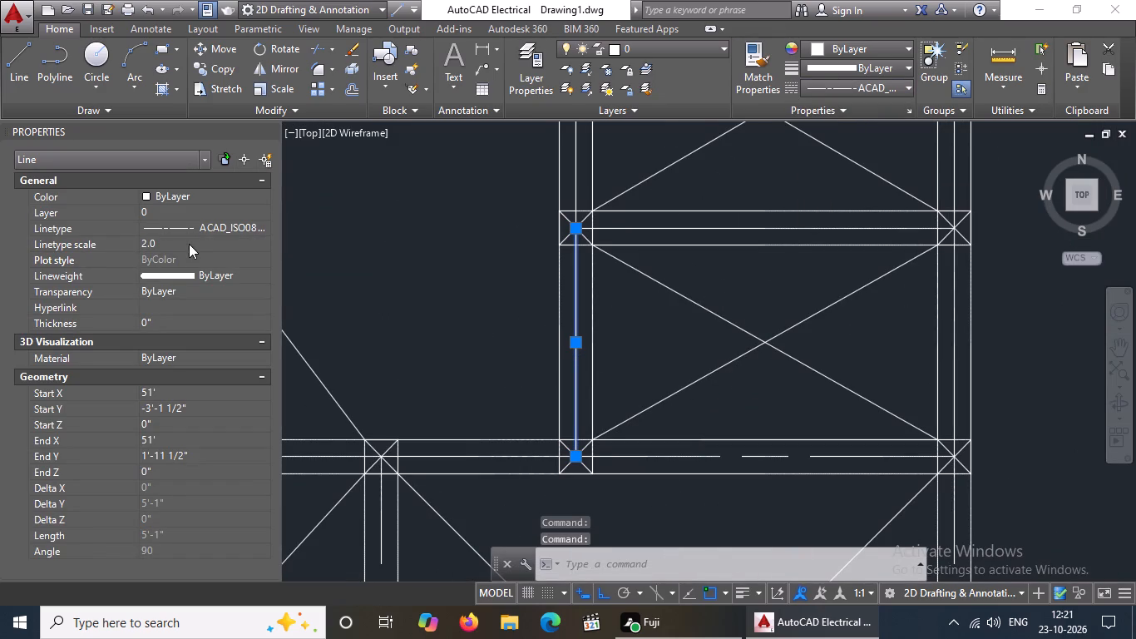
# Give the right outer beam centreline of the lower toilet bay the ACAD_ISO08W100 linetype.
pyautogui.scroll(1, 189, 243)
pyautogui.scroll(-2, 564, 281)
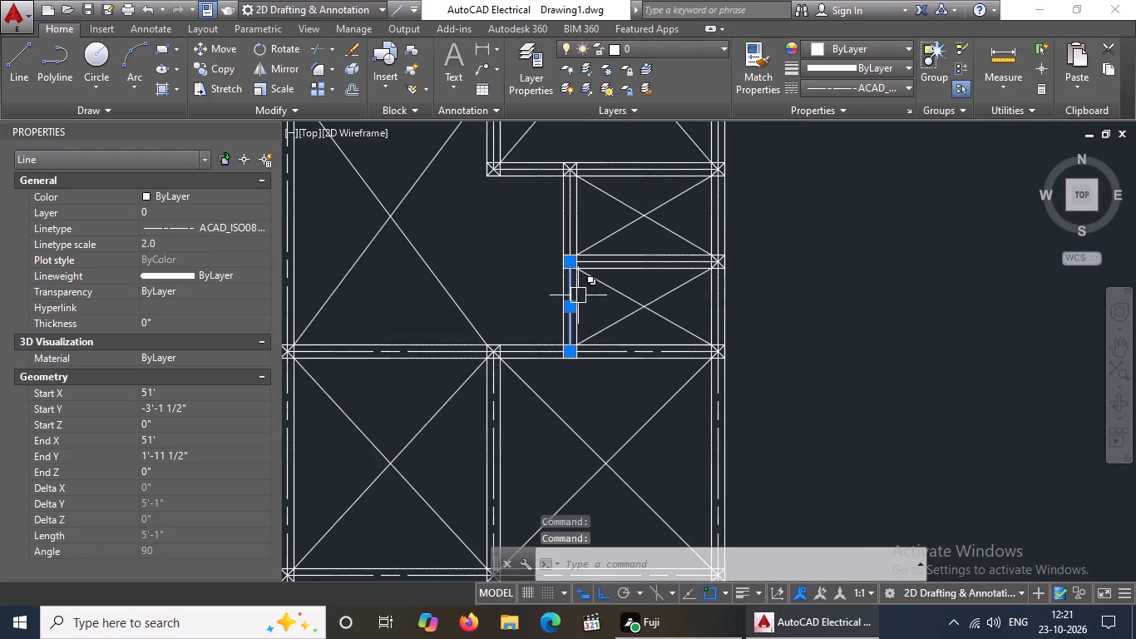
pyautogui.scroll(2, 724, 321)
pyautogui.click(704, 310)
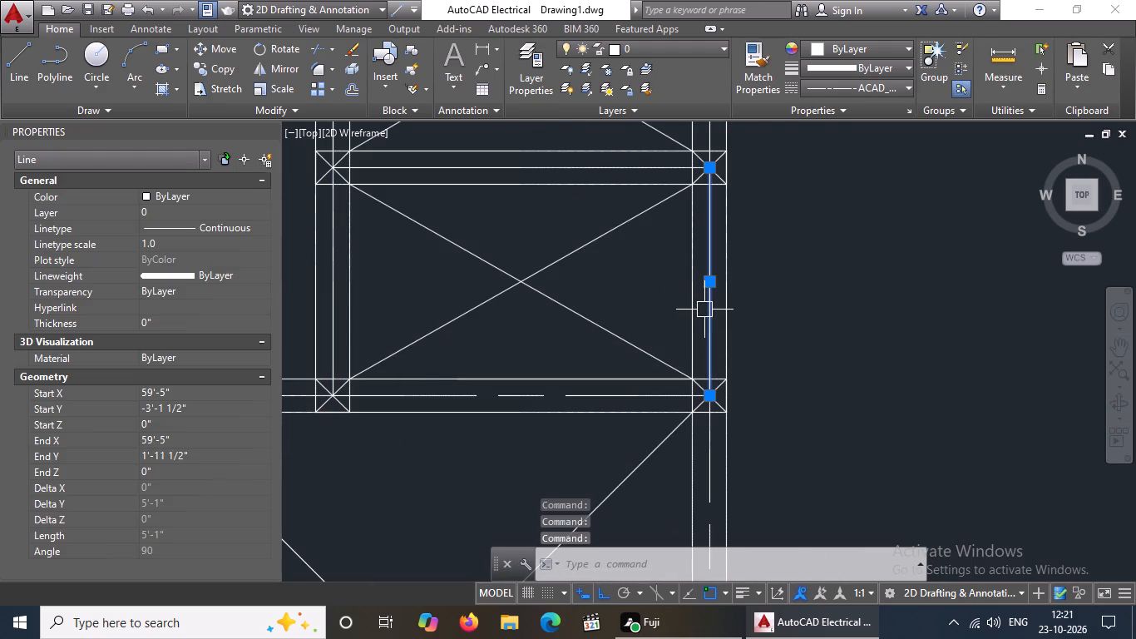
pyautogui.click(847, 90)
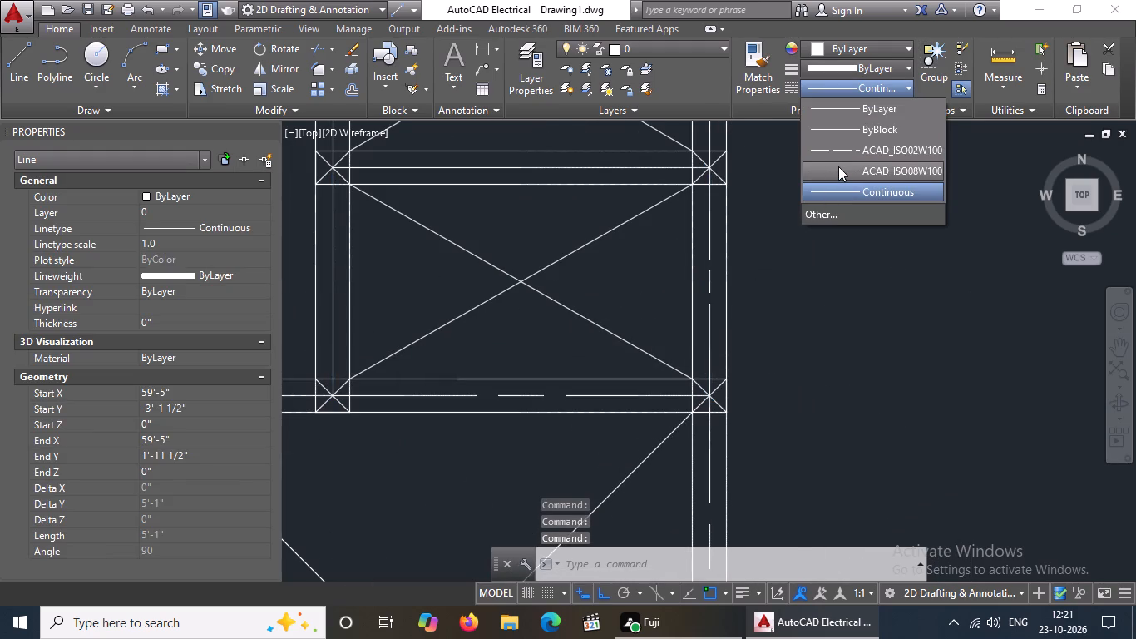
pyautogui.click(838, 166)
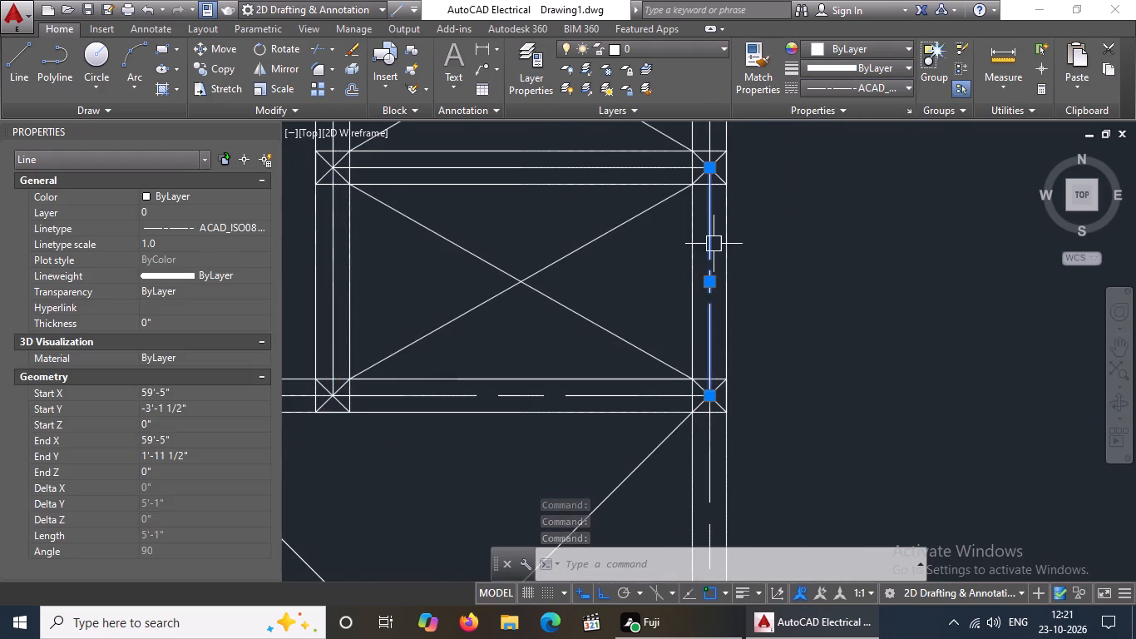
pyautogui.scroll(-2, 714, 244)
pyautogui.scroll(2, 565, 242)
pyautogui.click(564, 242)
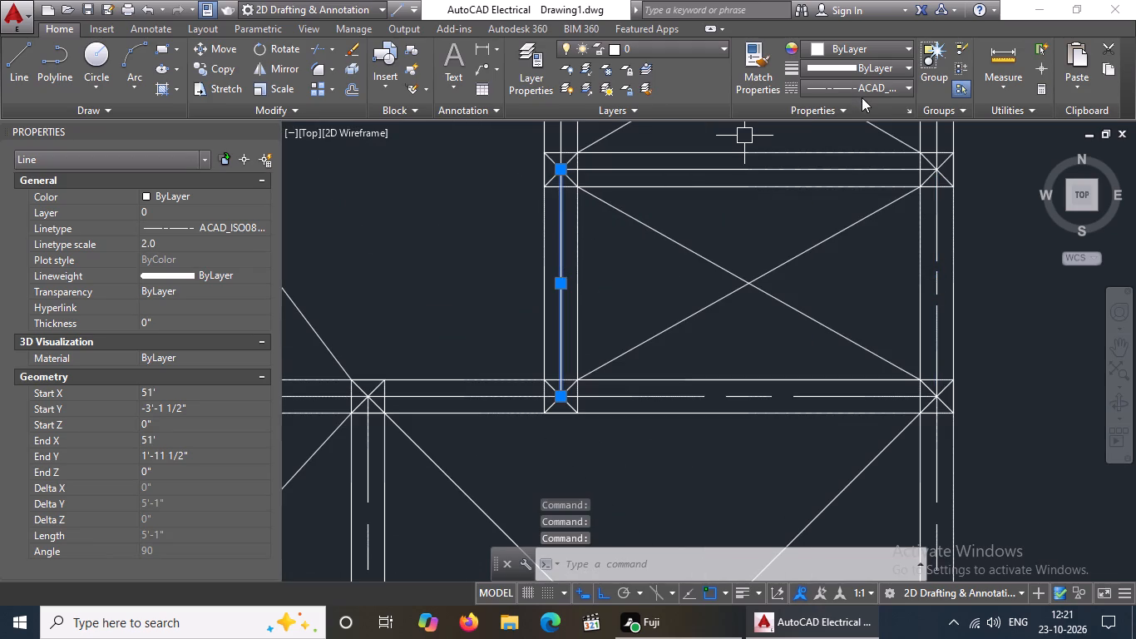
# Give the beam centreline between the two toilet bays the ACAD_ISO08W100 linetype with a linetype scale of 2.
pyautogui.scroll(-1, 726, 223)
pyautogui.moveTo(726, 239); pyautogui.dragTo(730, 381, button='middle')
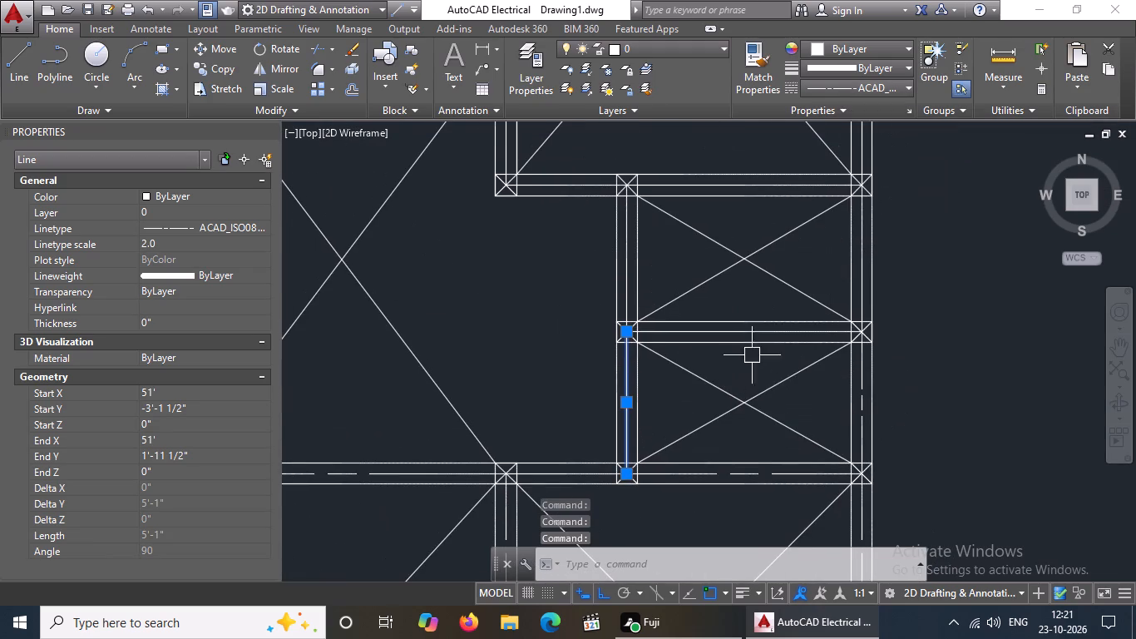
pyautogui.click(758, 331)
pyautogui.click(849, 79)
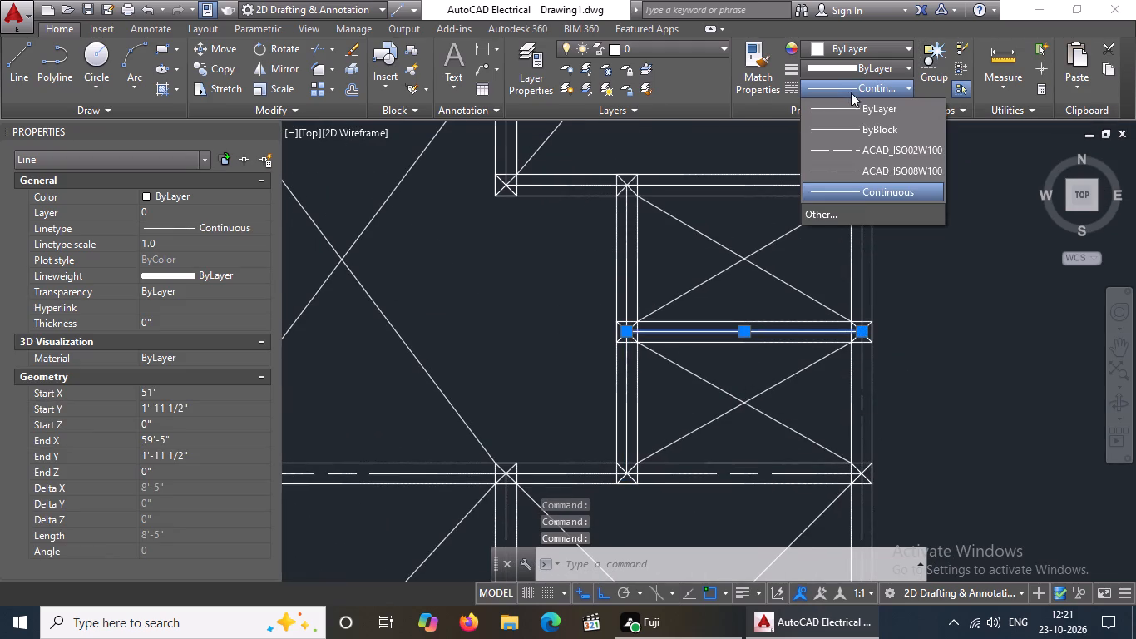
pyautogui.click(845, 170)
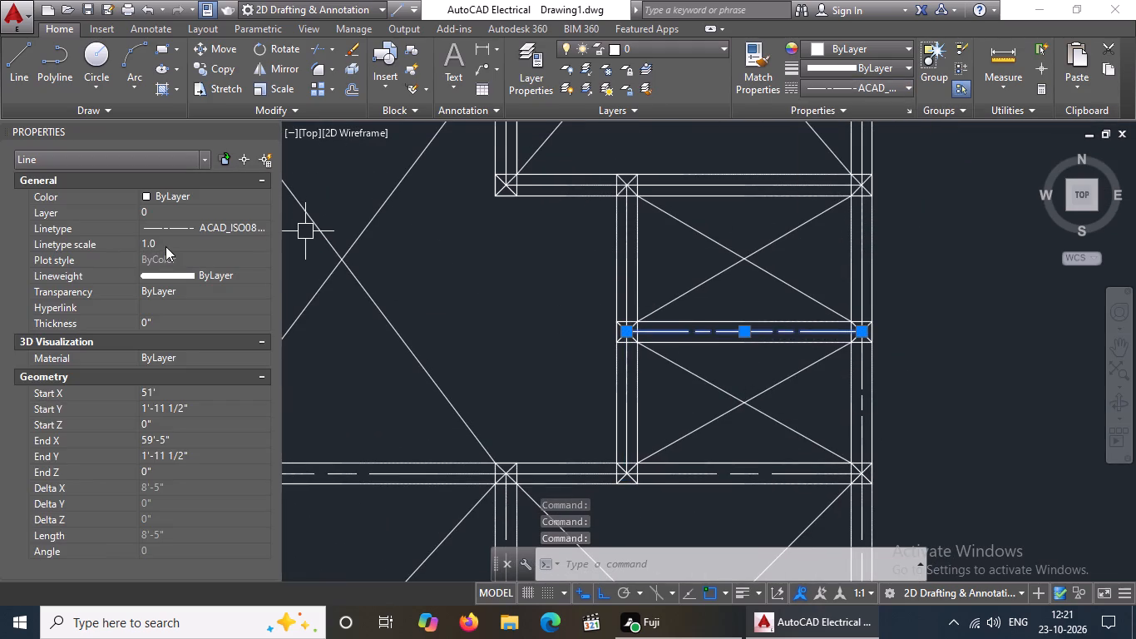
pyautogui.click(166, 246)
pyautogui.press('BackSpace')
pyautogui.press('BackSpace')
pyautogui.press('BackSpace')
pyautogui.press('2')
pyautogui.press('Return')
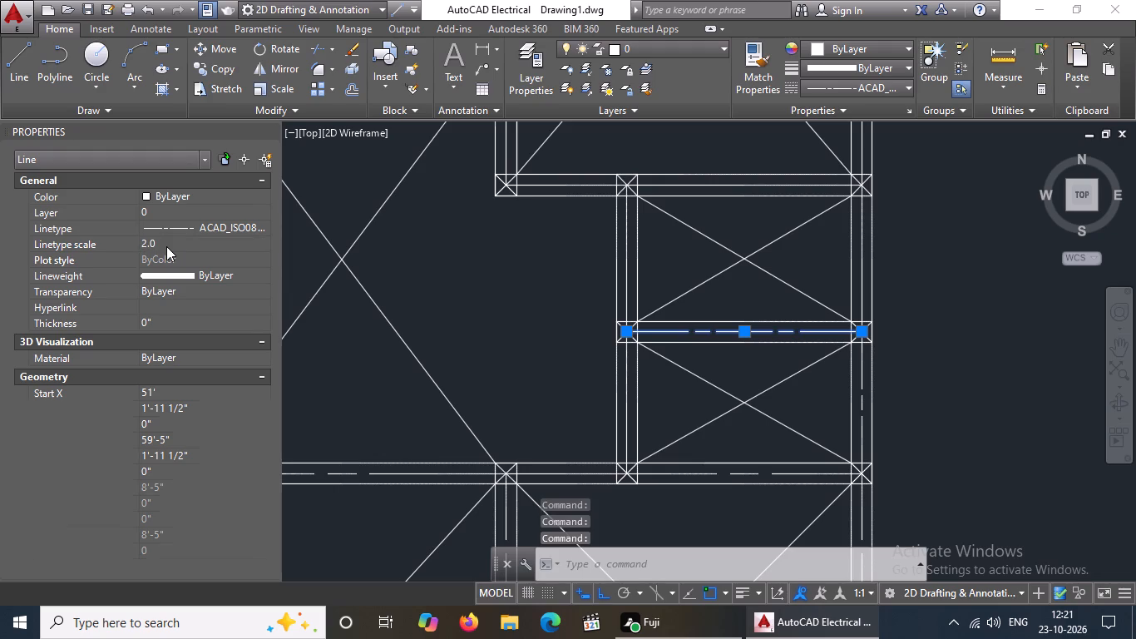
# Give the left beam centreline of the upper toilet bay the ACAD_ISO08W100 linetype with a linetype scale of 2.
pyautogui.scroll(-3, 514, 260)
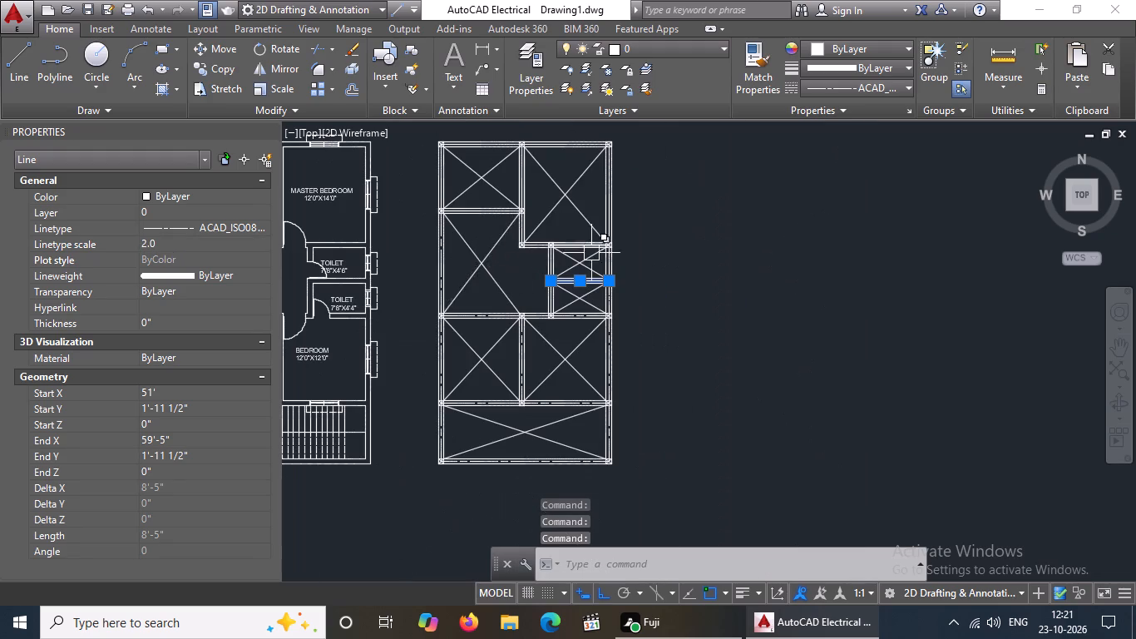
pyautogui.scroll(3, 592, 256)
pyautogui.click(423, 260)
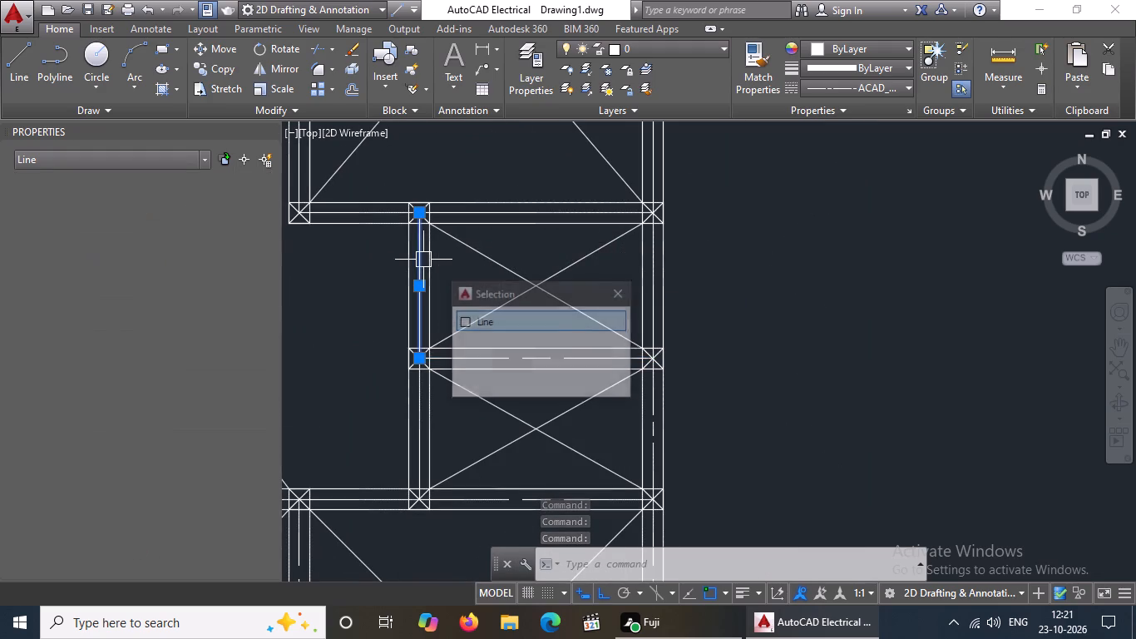
pyautogui.click(845, 82)
pyautogui.click(825, 167)
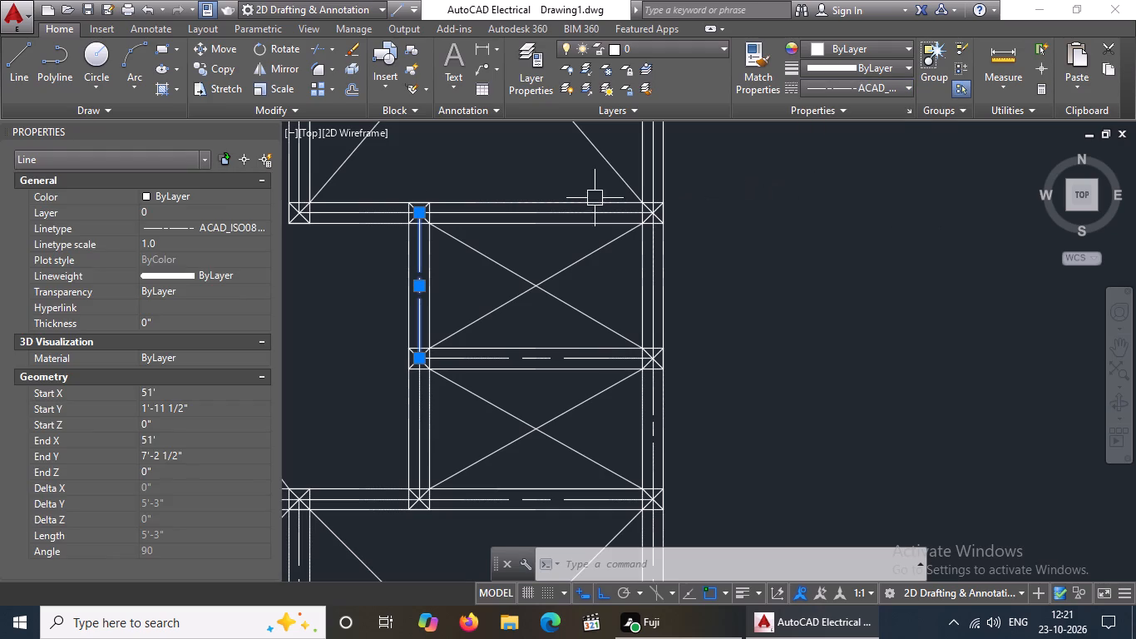
pyautogui.click(196, 249)
pyautogui.press('BackSpace')
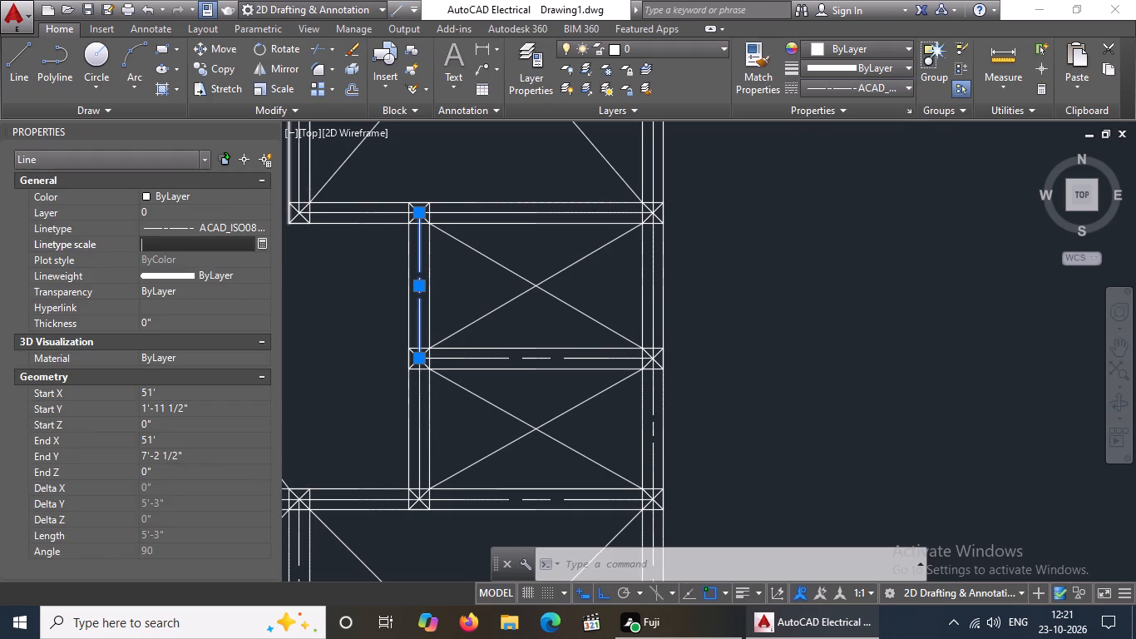
pyautogui.press('BackSpace')
pyautogui.press('2')
pyautogui.press('Return')
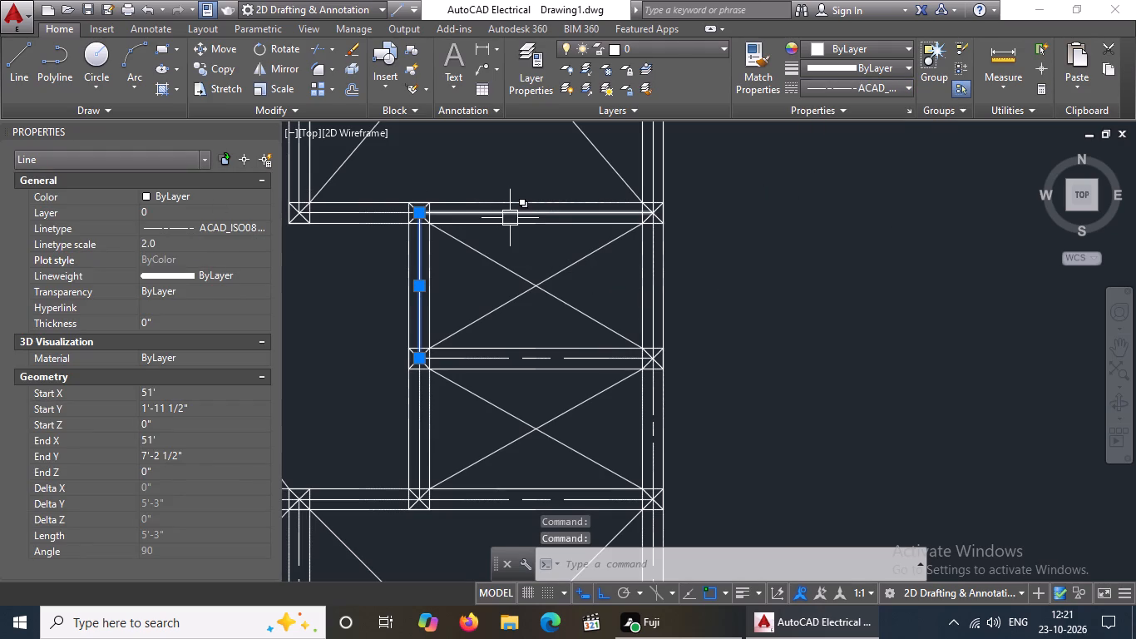
# Set the linetype scale of the lower toilet bay's left beam centreline to 1.
pyautogui.scroll(-2, 580, 306)
pyautogui.moveTo(448, 330); pyautogui.dragTo(552, 241, button='middle')
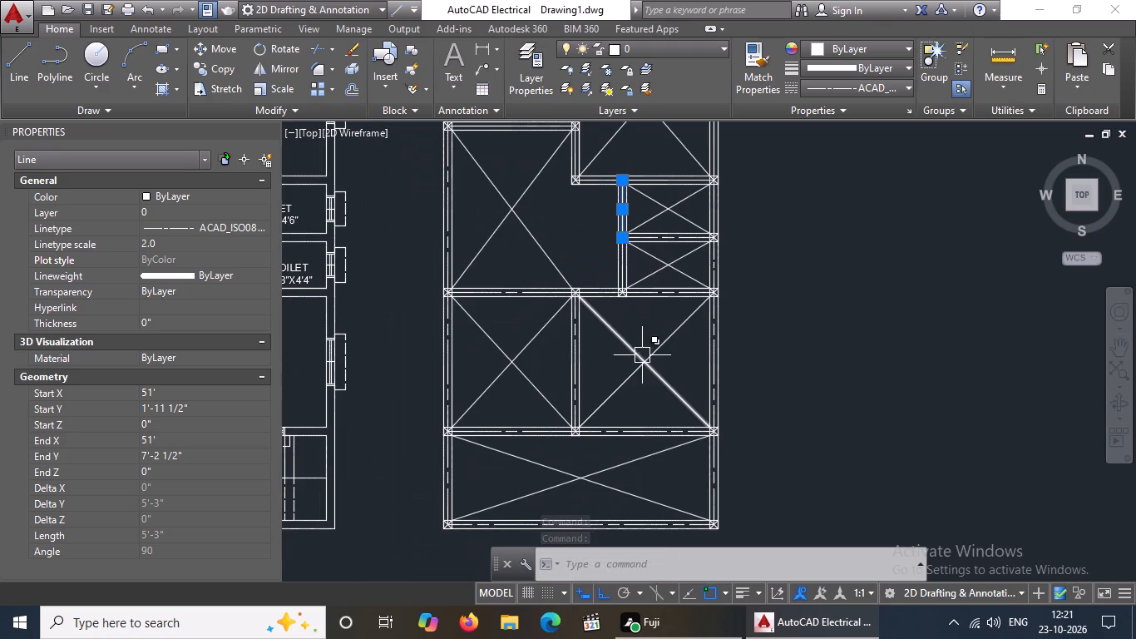
pyautogui.moveTo(638, 315); pyautogui.dragTo(607, 399, button='middle')
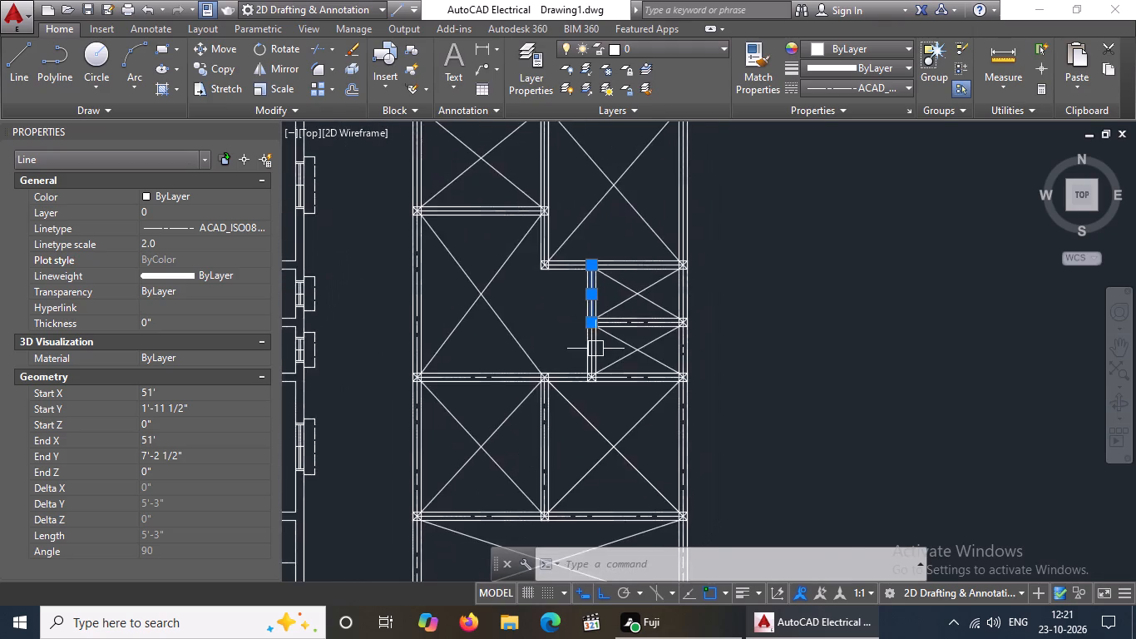
pyautogui.scroll(3, 595, 349)
pyautogui.click(571, 344)
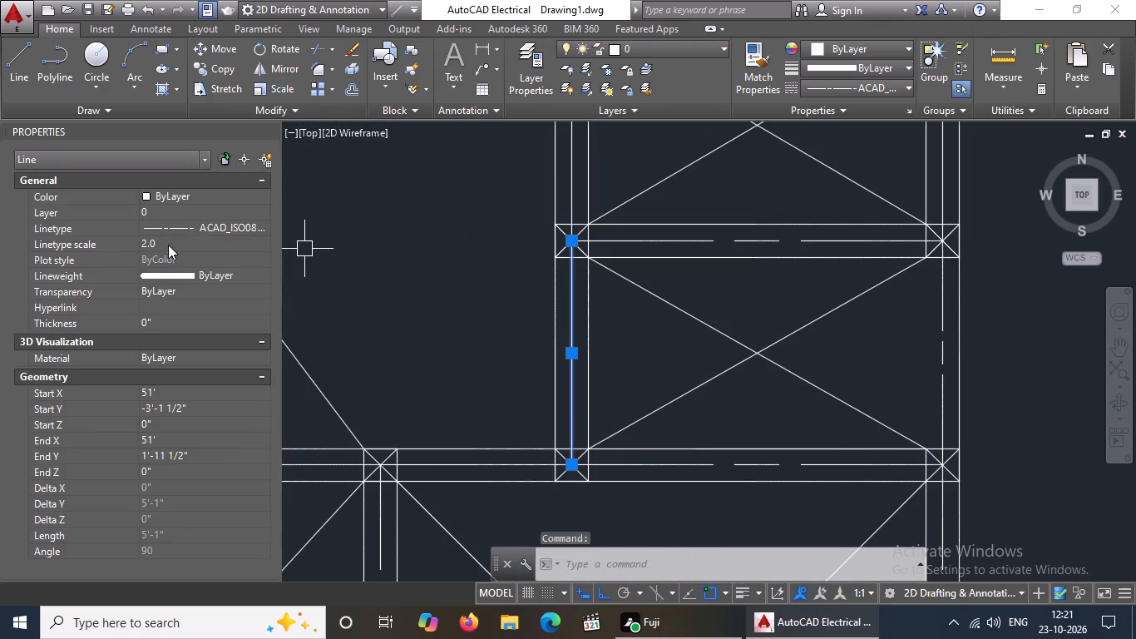
pyautogui.click(168, 244)
pyautogui.press('BackSpace')
pyautogui.press('BackSpace')
pyautogui.press('BackSpace')
pyautogui.press('1')
pyautogui.press('Return')
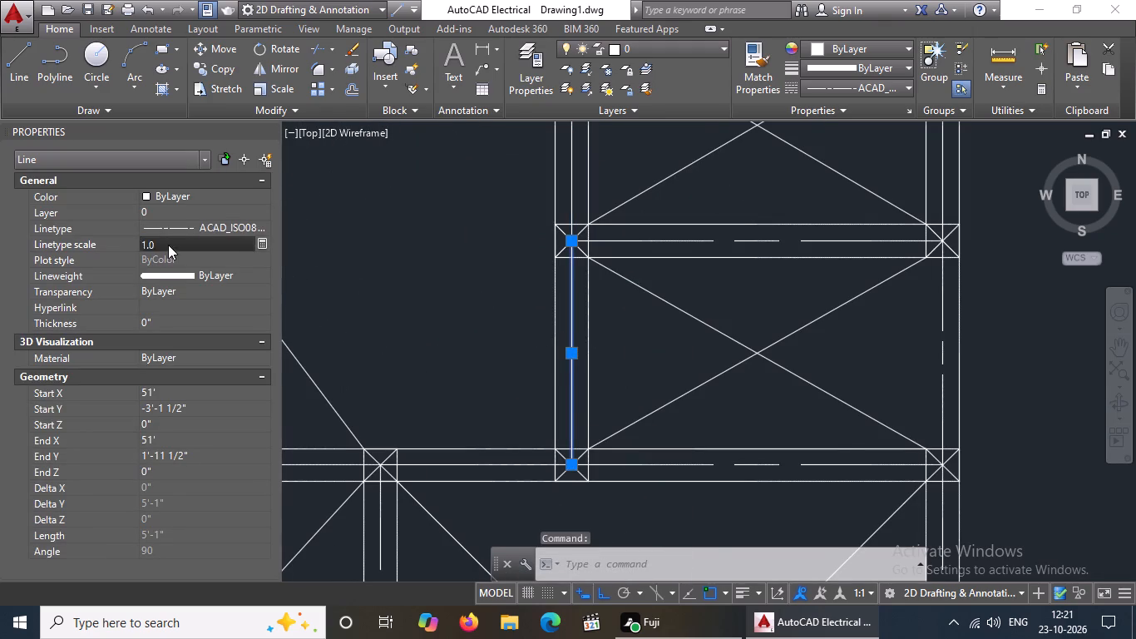
pyautogui.click(941, 354)
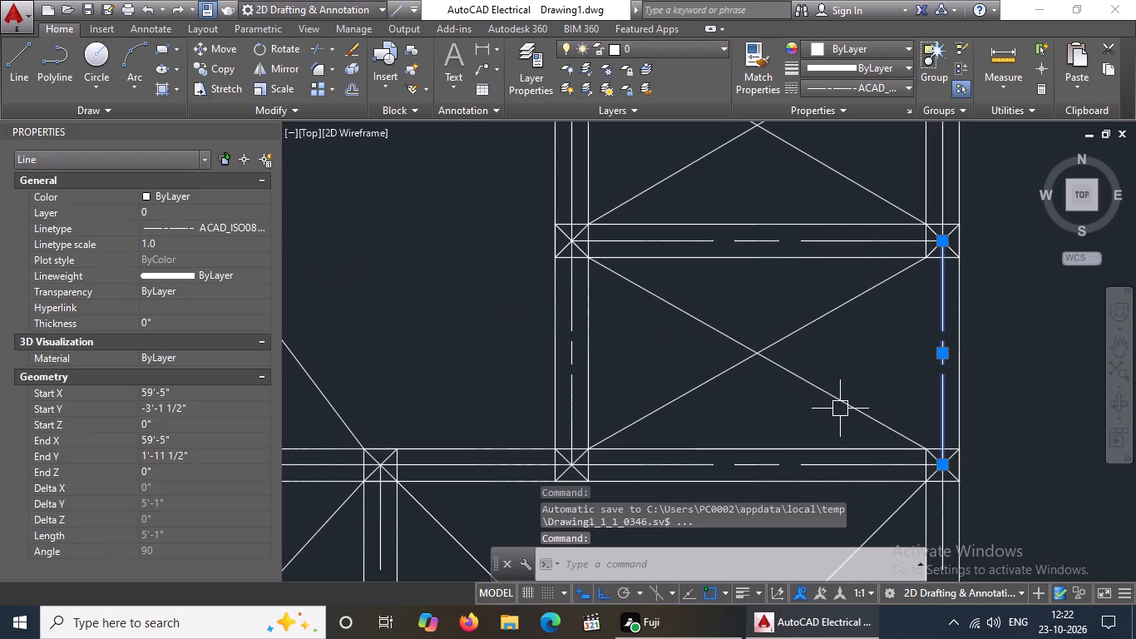
pyautogui.press('Escape')
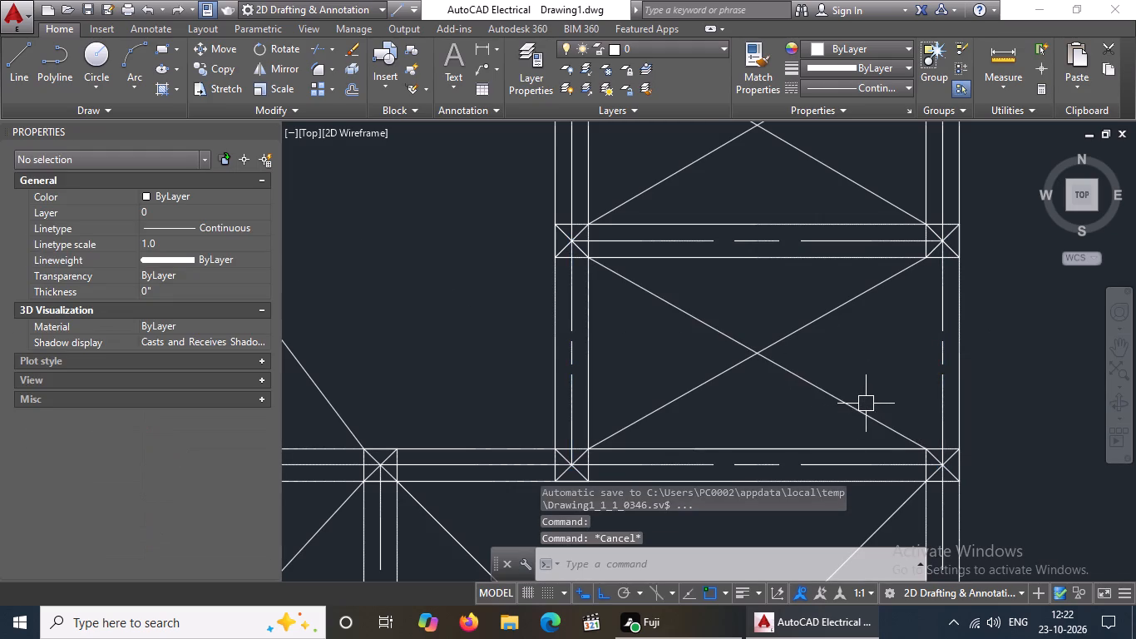
# Offset the outer edge of the lower toilet bay's right beam 9" inward.
pyautogui.press('o')
pyautogui.press('Return')
pyautogui.press('9')
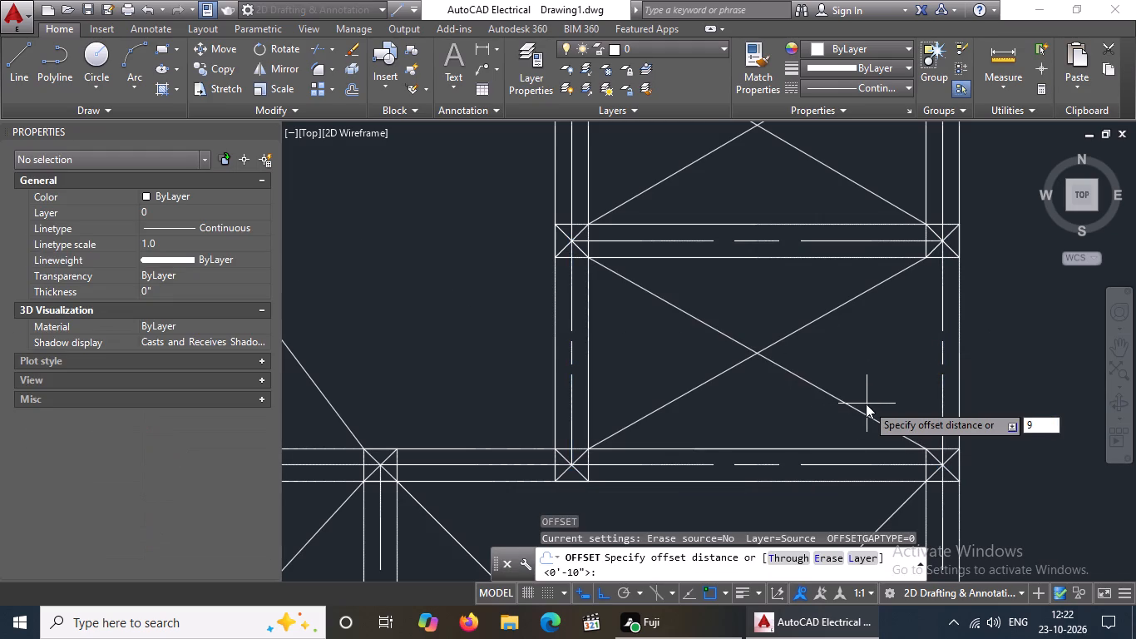
pyautogui.hotkey('shift', '"')
pyautogui.press('Return')
pyautogui.moveTo(961, 329); pyautogui.dragTo(916, 344)
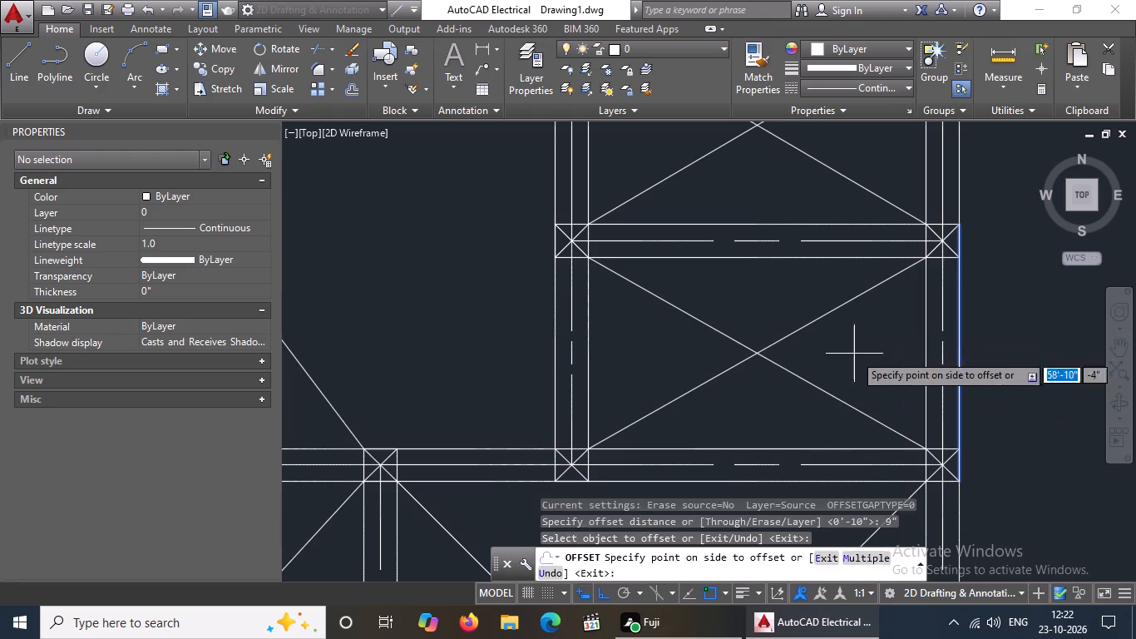
pyautogui.click(841, 356)
pyautogui.scroll(-2, 896, 330)
pyautogui.moveTo(901, 249); pyautogui.dragTo(856, 274, button='middle')
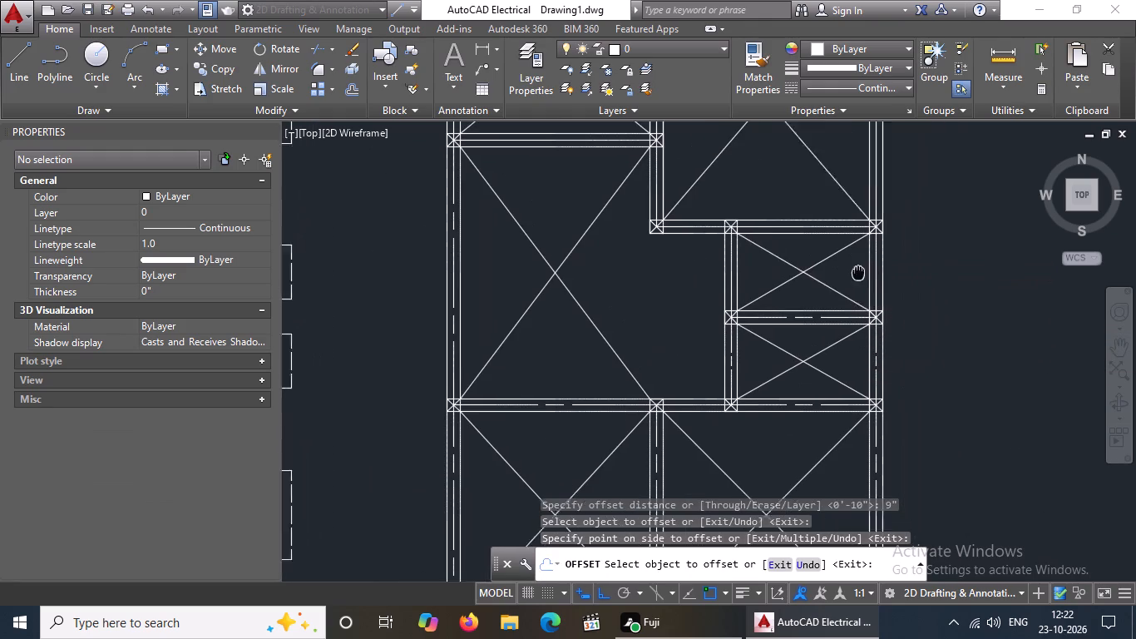
pyautogui.moveTo(856, 274); pyautogui.dragTo(817, 299, button='middle')
pyautogui.press('Escape')
# Give the right outer beam centreline of the upper toilet bay the ACAD_ISO08W100 linetype with a linetype scale of 1.
pyautogui.scroll(2, 829, 295)
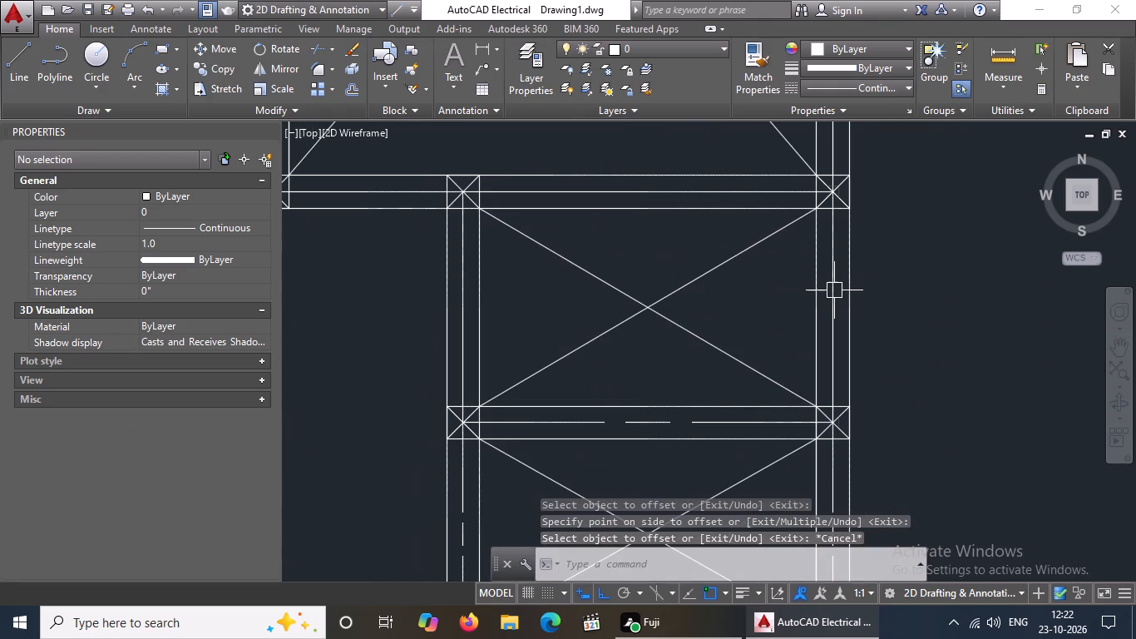
pyautogui.click(836, 290)
pyautogui.click(872, 85)
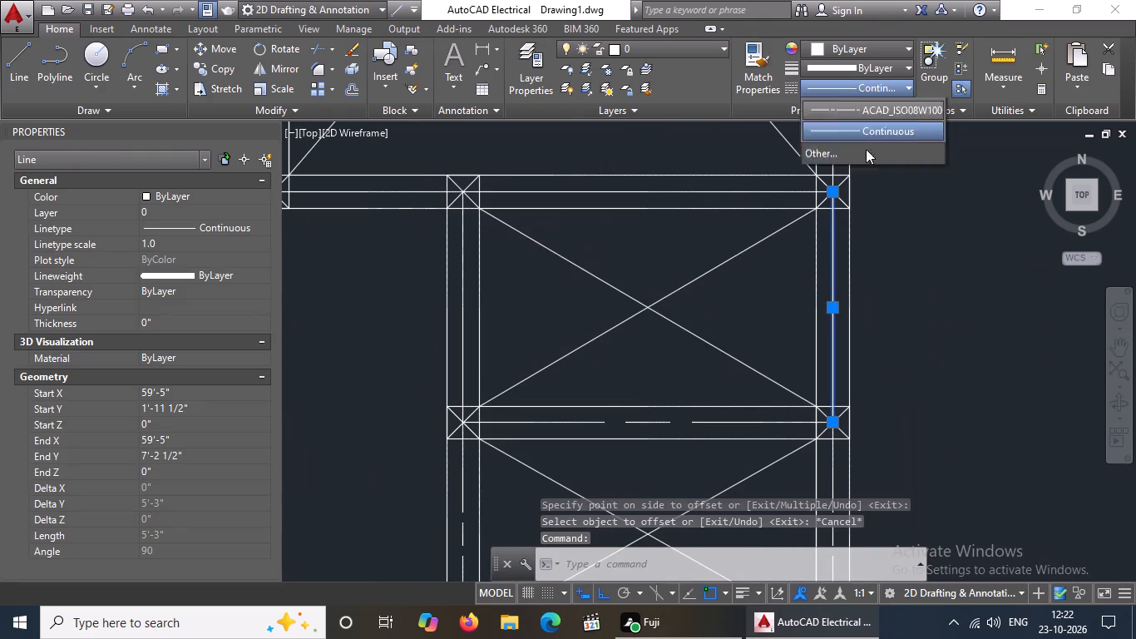
pyautogui.click(861, 171)
pyautogui.click(183, 235)
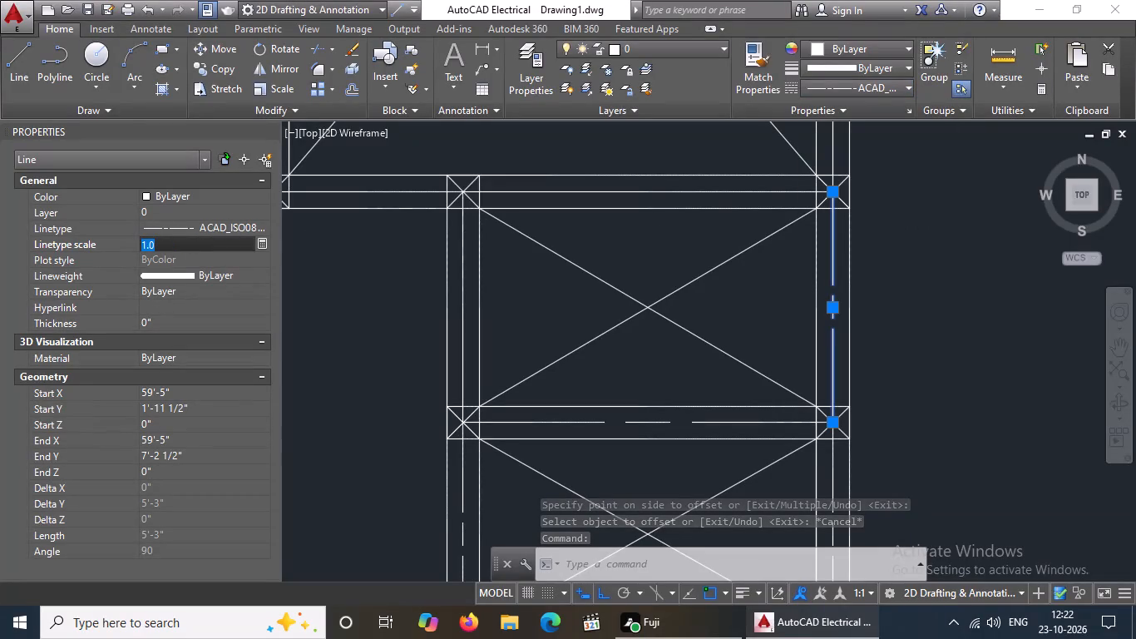
pyautogui.press('BackSpace')
pyautogui.press('BackSpace')
pyautogui.press('BackSpace')
pyautogui.press('1')
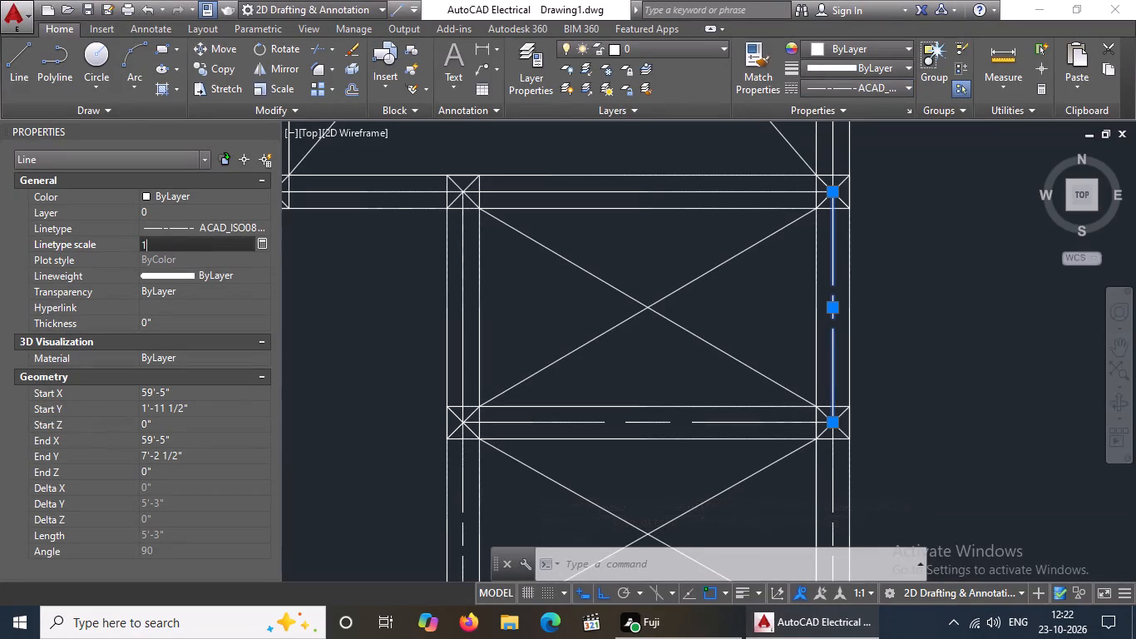
pyautogui.press('Return')
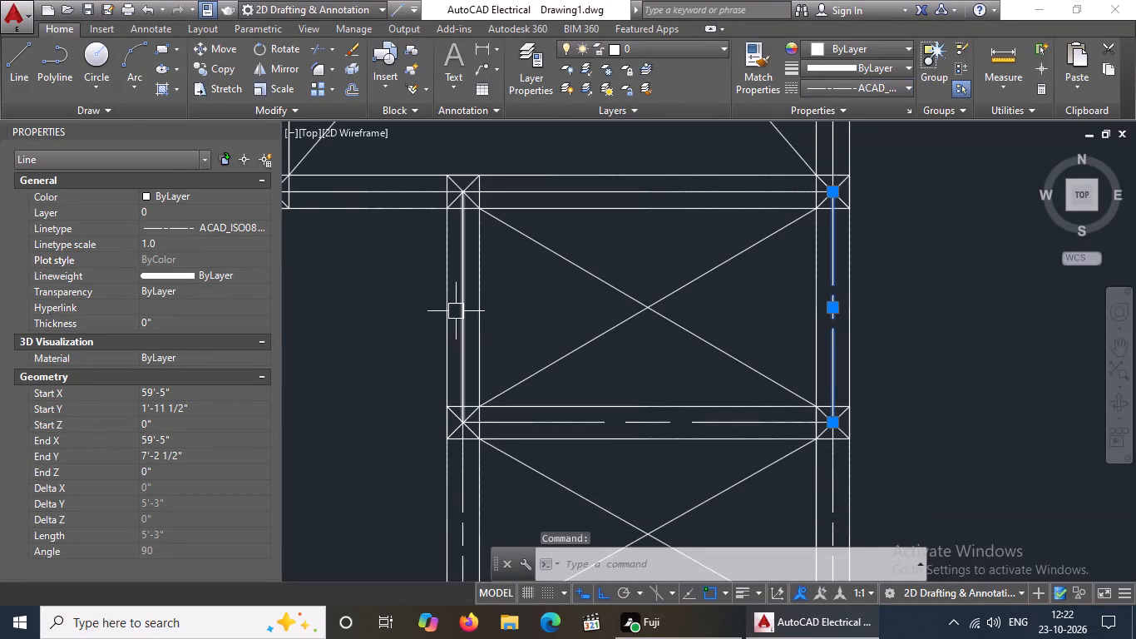
# Set the linetype scale of the upper toilet bay's left beam centreline to 1.
pyautogui.click(458, 310)
pyautogui.click(180, 245)
pyautogui.press('BackSpace')
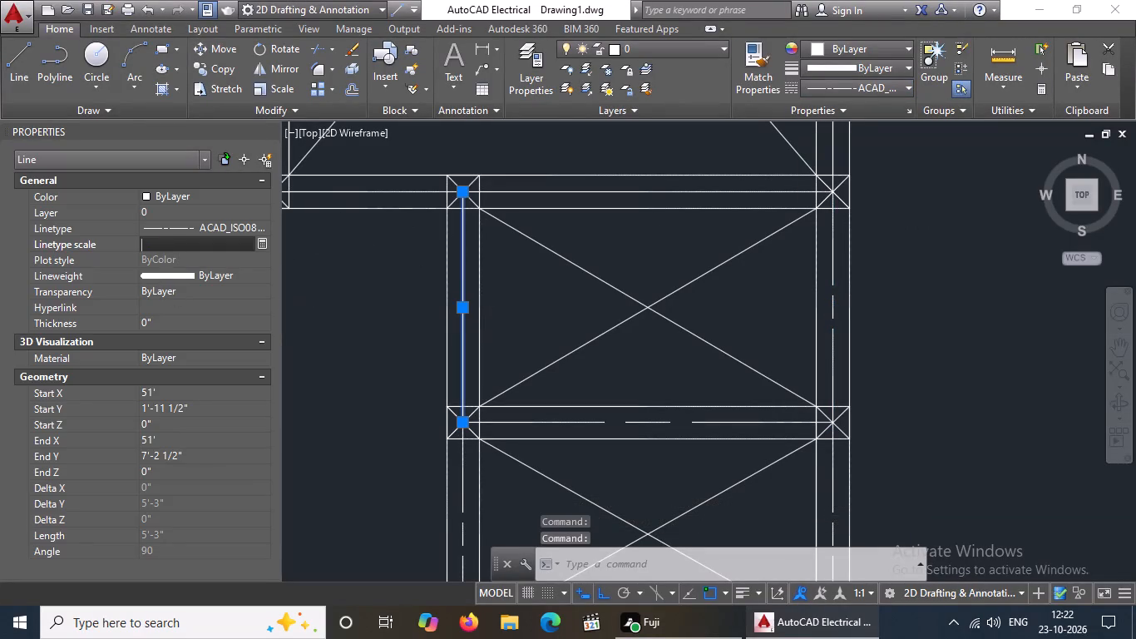
pyautogui.press('BackSpace')
pyautogui.press('1')
pyautogui.press('Return')
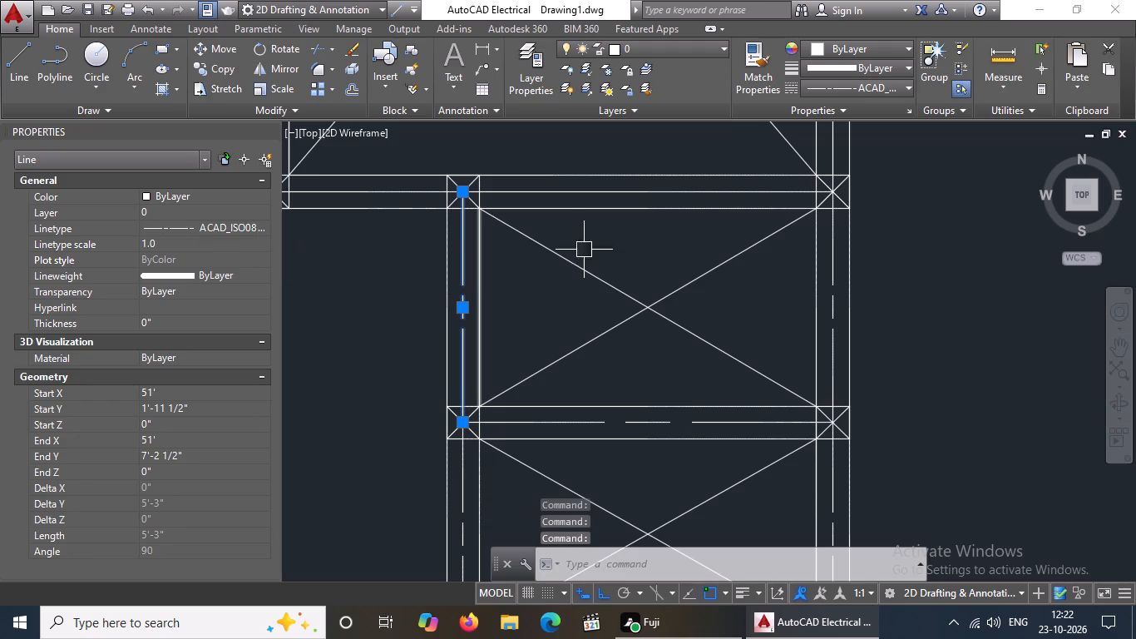
pyautogui.scroll(-3, 566, 293)
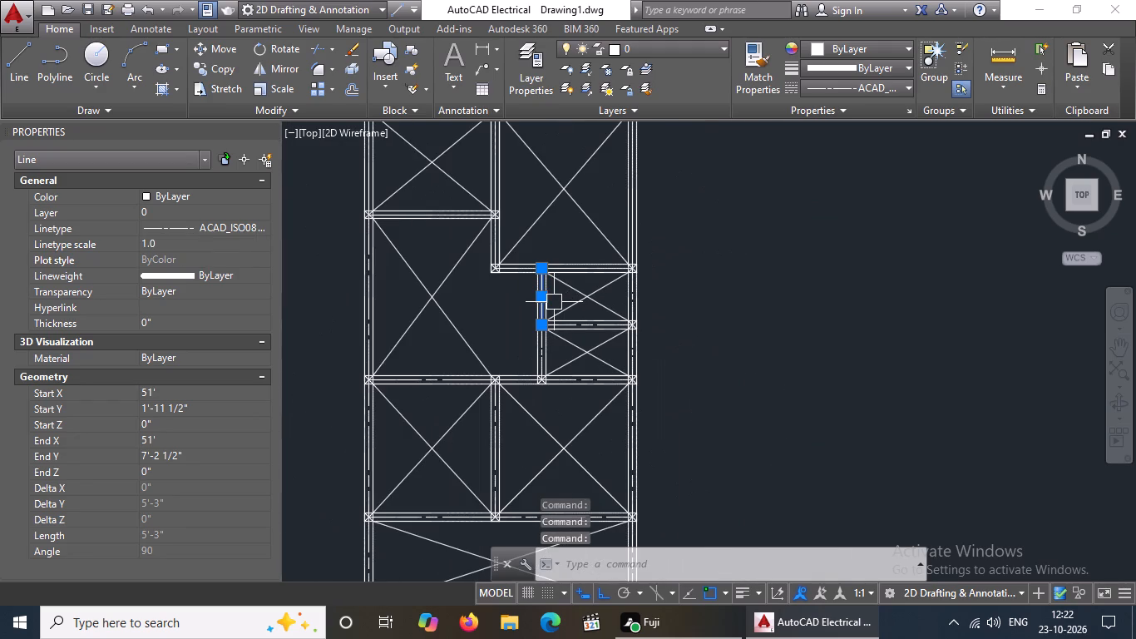
# Give the upper toilet bay's top beam centreline the ACAD_ISO08W100 linetype with a linetype scale of 2.
pyautogui.scroll(2, 537, 265)
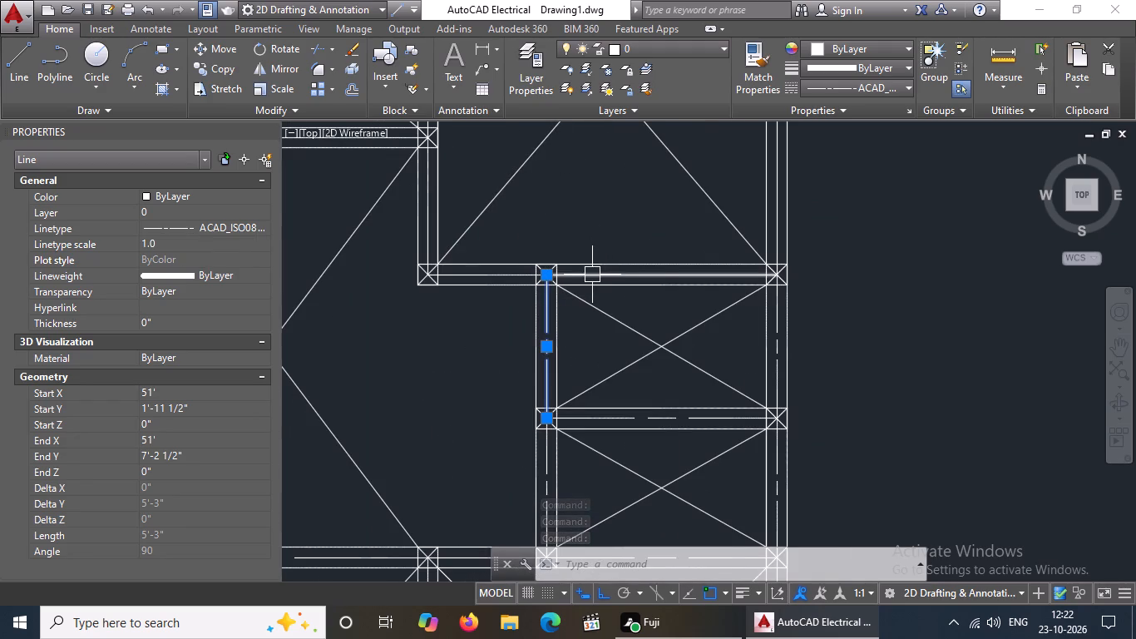
pyautogui.click(593, 275)
pyautogui.click(848, 89)
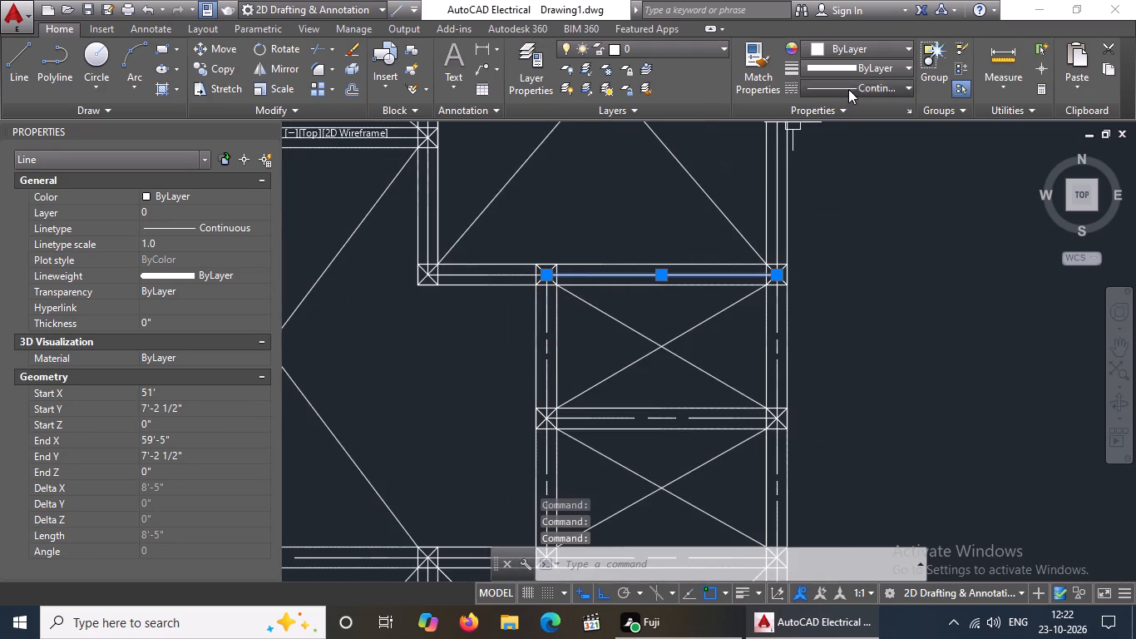
pyautogui.click(846, 169)
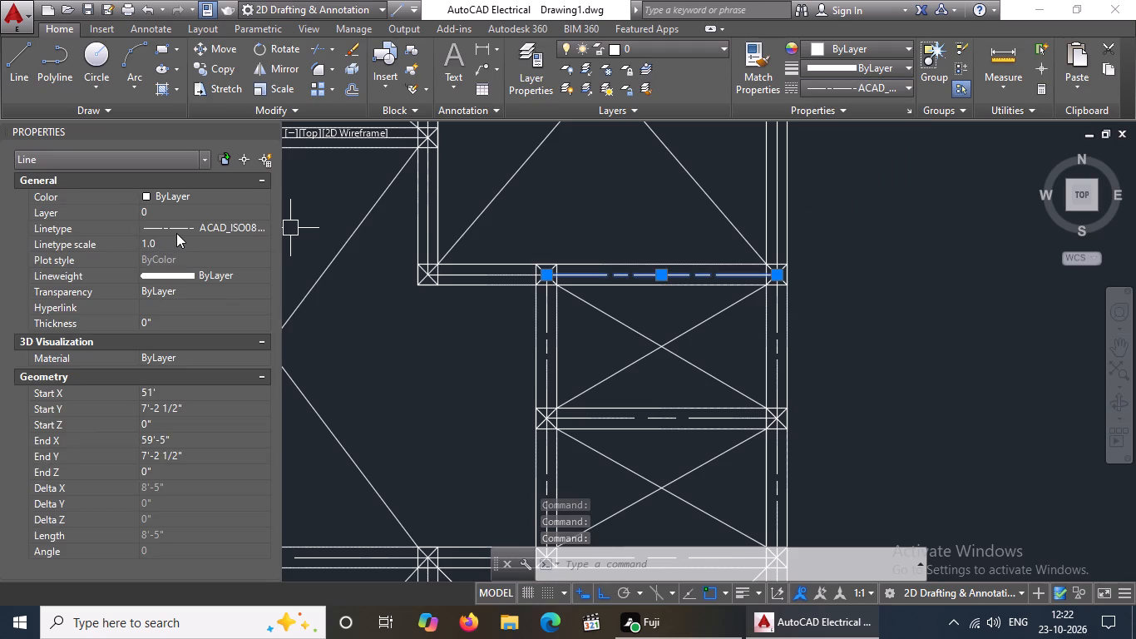
pyautogui.click(176, 233)
pyautogui.click(176, 238)
pyautogui.press('BackSpace')
pyautogui.press('BackSpace')
pyautogui.press('BackSpace')
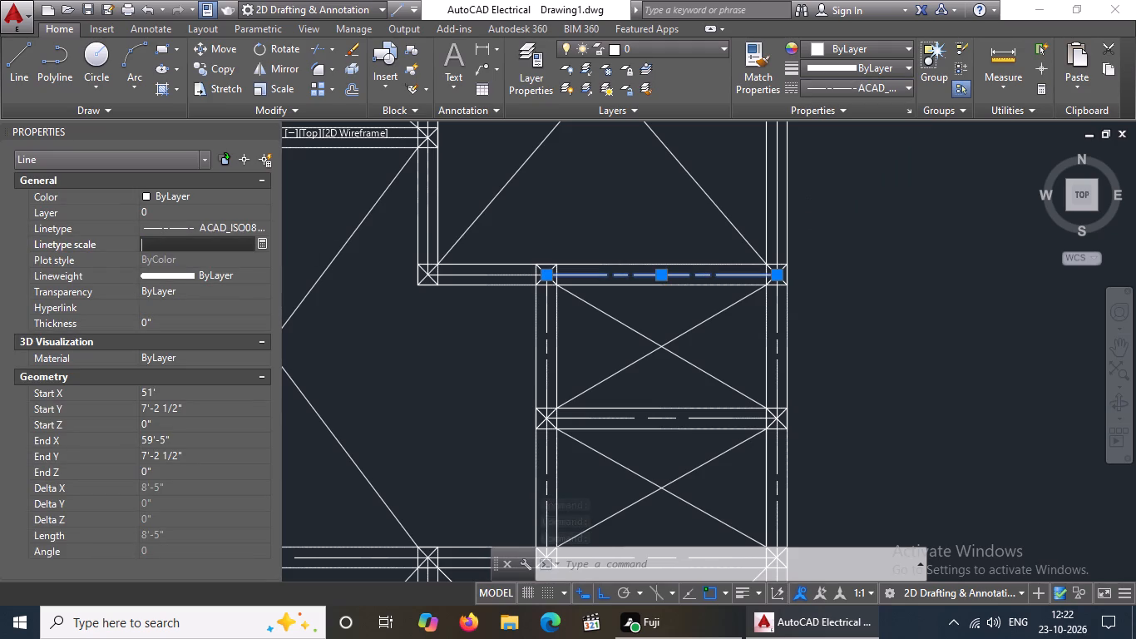
pyautogui.press('2')
pyautogui.press('Return')
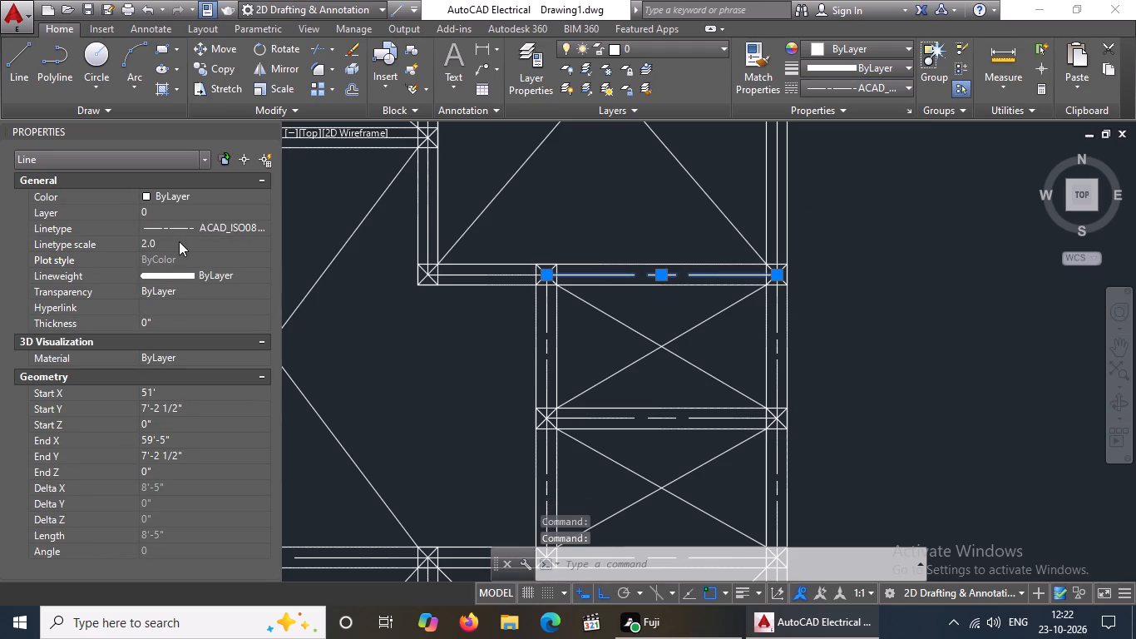
# Give the short horizontal and vertical beam centrelines at the inner corner beside the upper toilet bay the ACAD_ISO08W100 linetype.
pyautogui.click(487, 275)
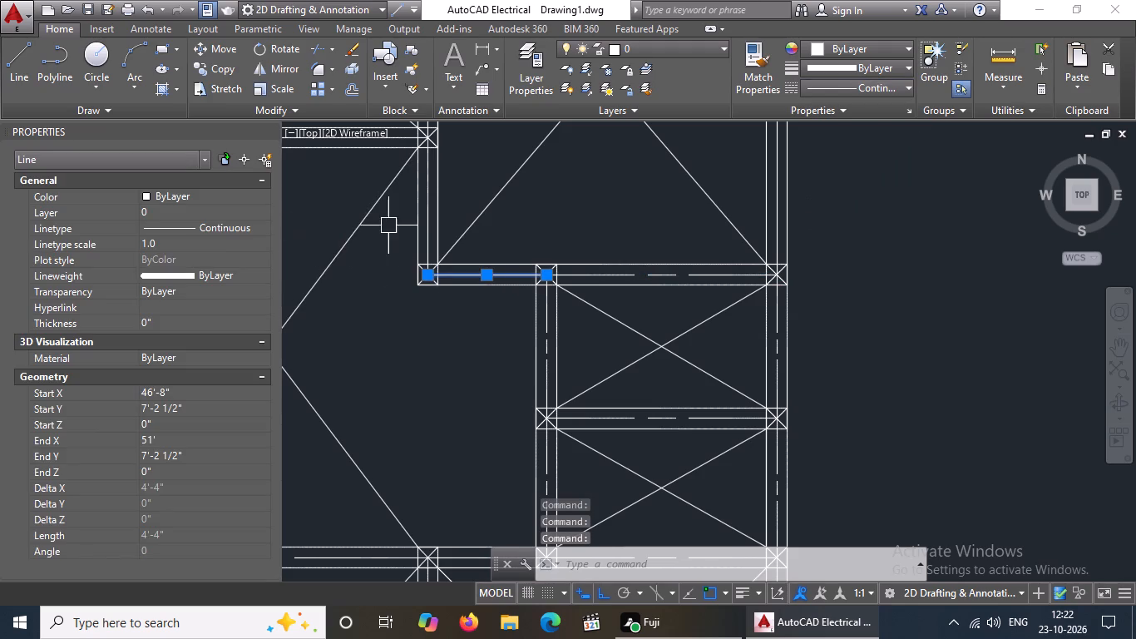
pyautogui.click(878, 89)
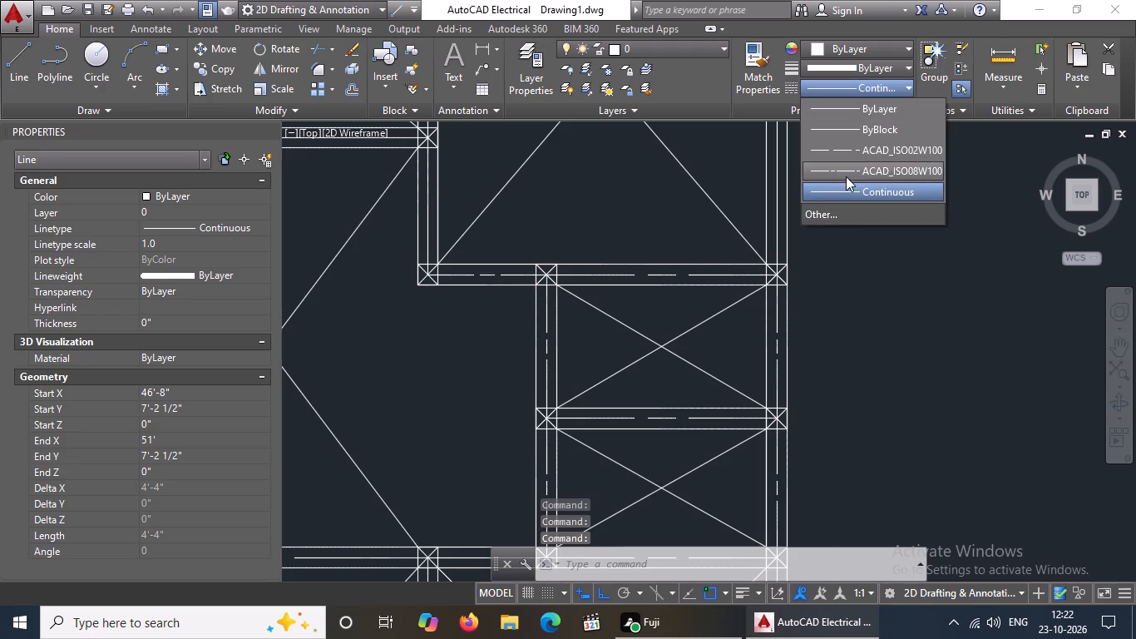
pyautogui.click(846, 171)
pyautogui.scroll(-1, 470, 325)
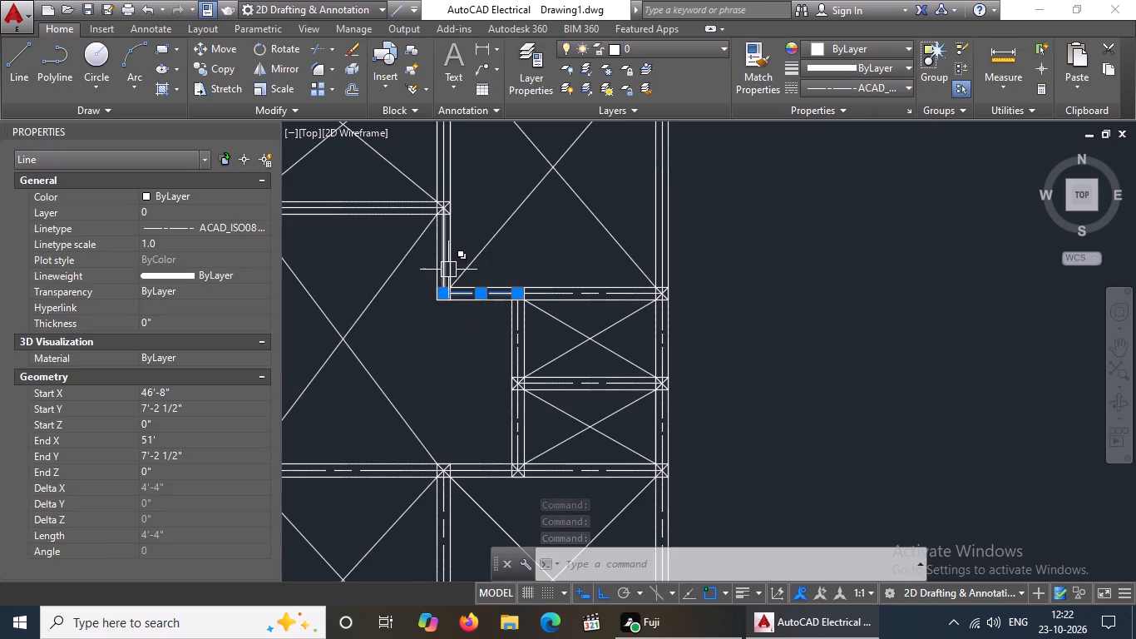
pyautogui.moveTo(449, 264); pyautogui.dragTo(452, 279, button='middle')
pyautogui.scroll(2, 452, 280)
pyautogui.click(439, 267)
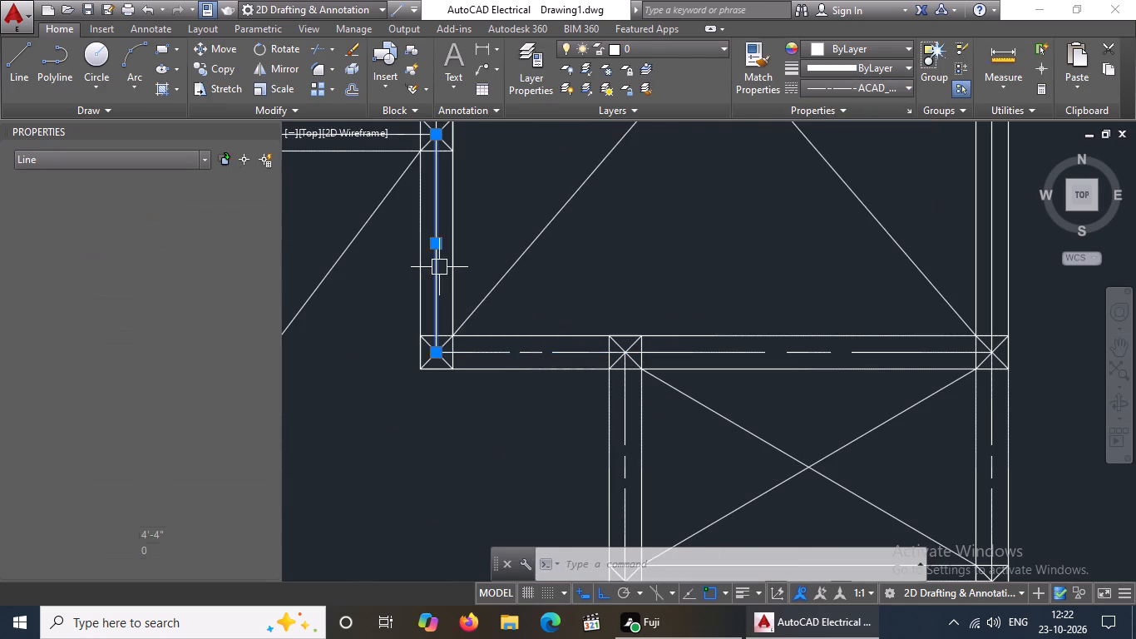
pyautogui.click(815, 82)
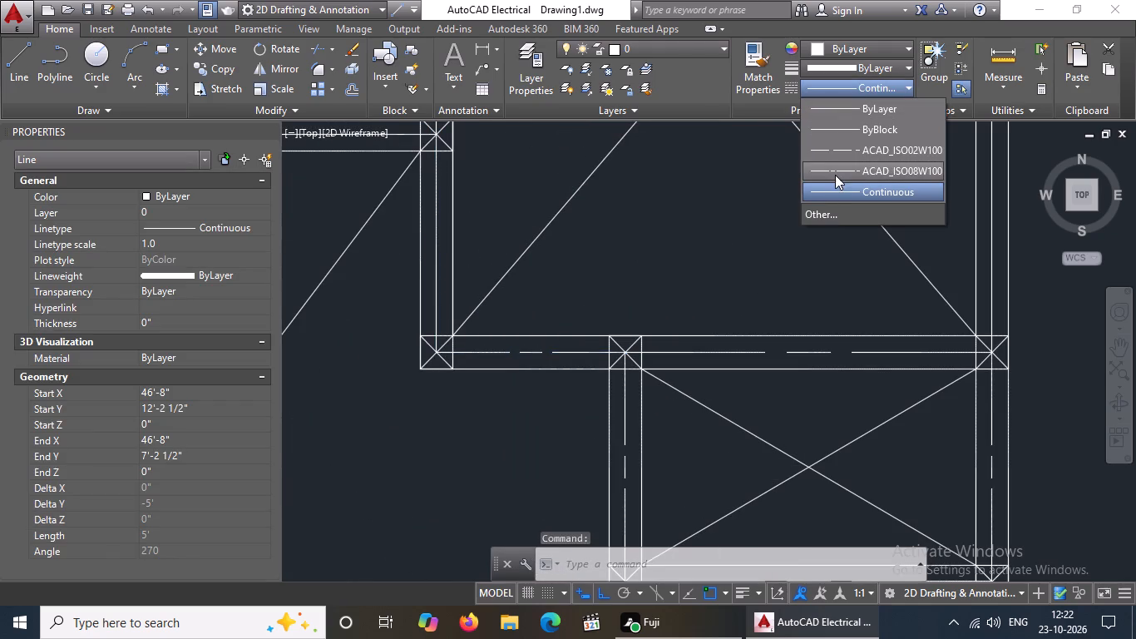
pyautogui.click(836, 172)
# Give the centreline of the horizontal beam below the top-left bay the ACAD_ISO08W100 linetype with a linetype scale of 2.
pyautogui.scroll(-3, 507, 315)
pyautogui.scroll(3, 415, 257)
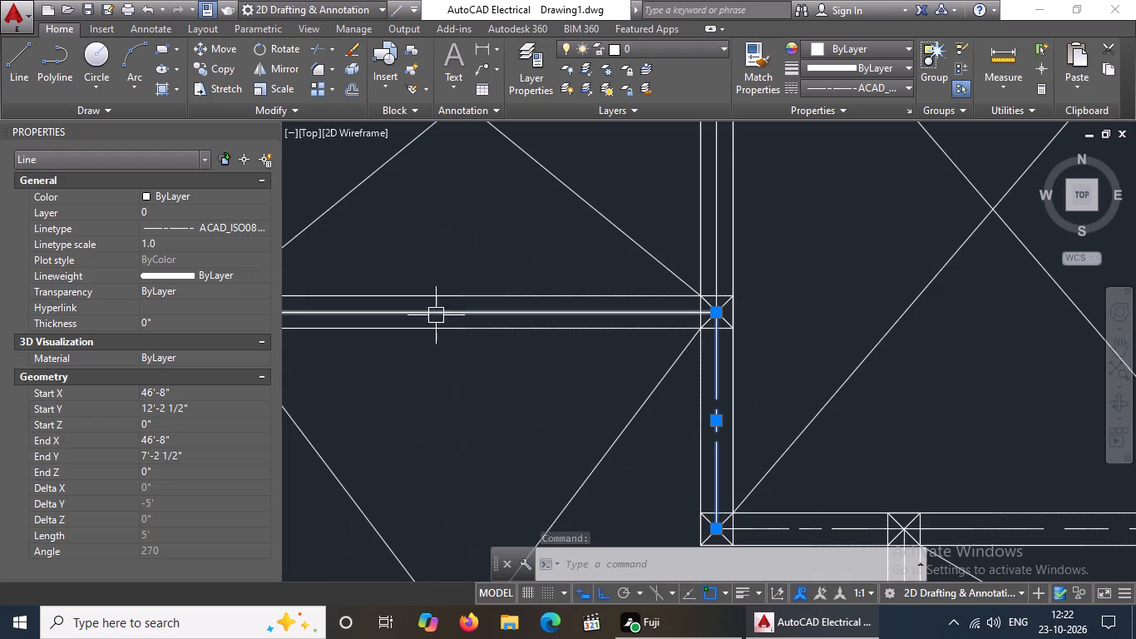
pyautogui.click(454, 313)
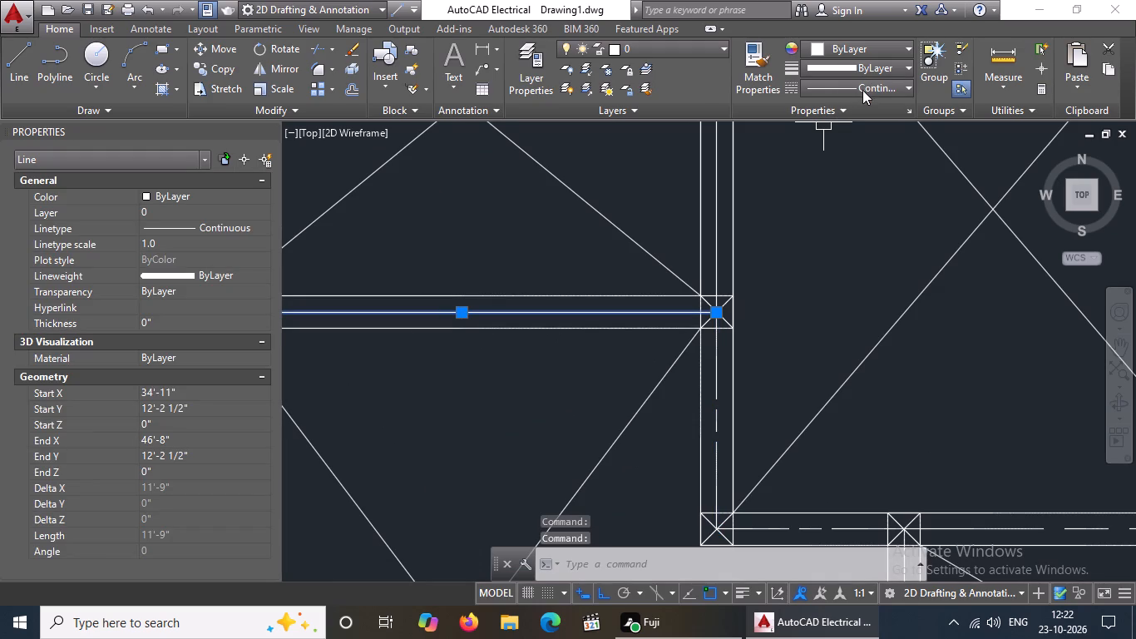
pyautogui.click(847, 89)
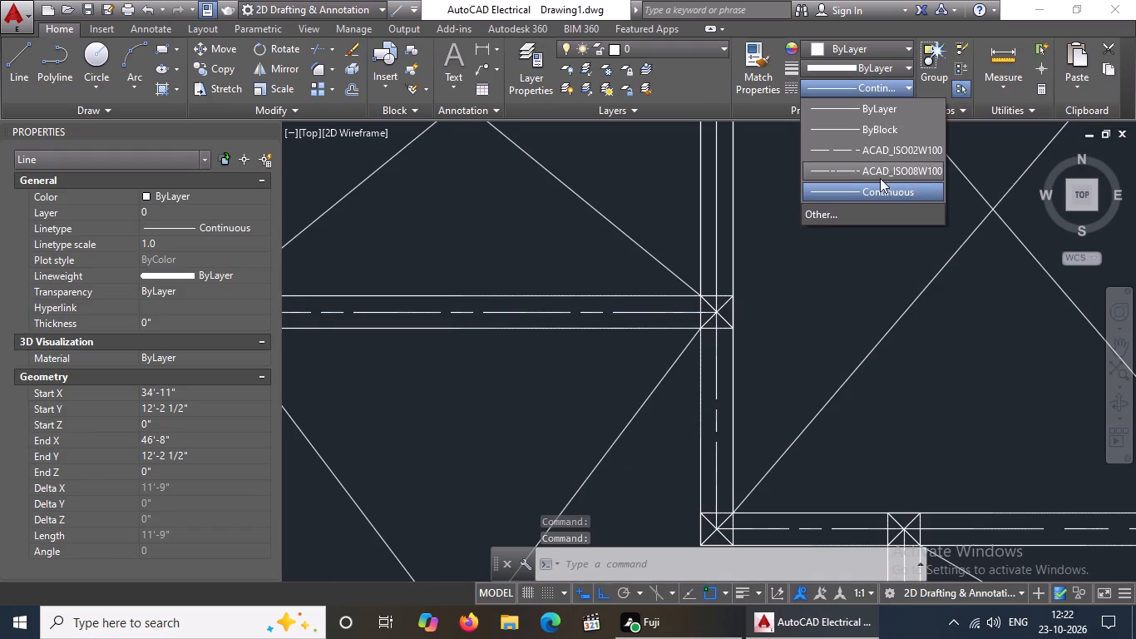
pyautogui.click(869, 168)
pyautogui.click(191, 243)
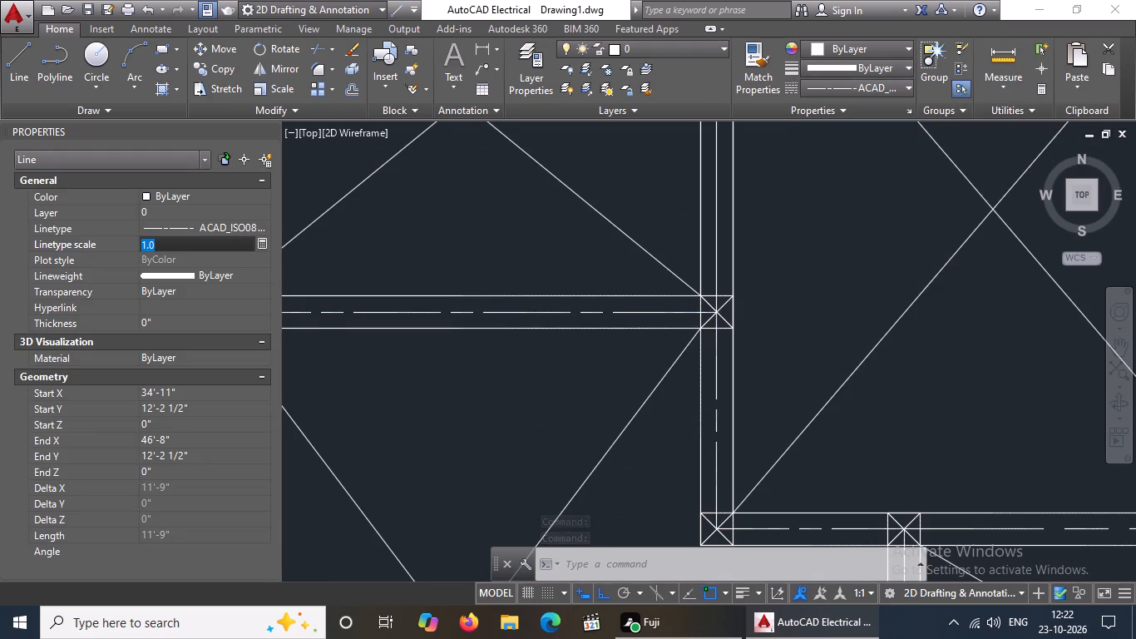
pyautogui.press('BackSpace')
pyautogui.press('BackSpace')
pyautogui.press('2')
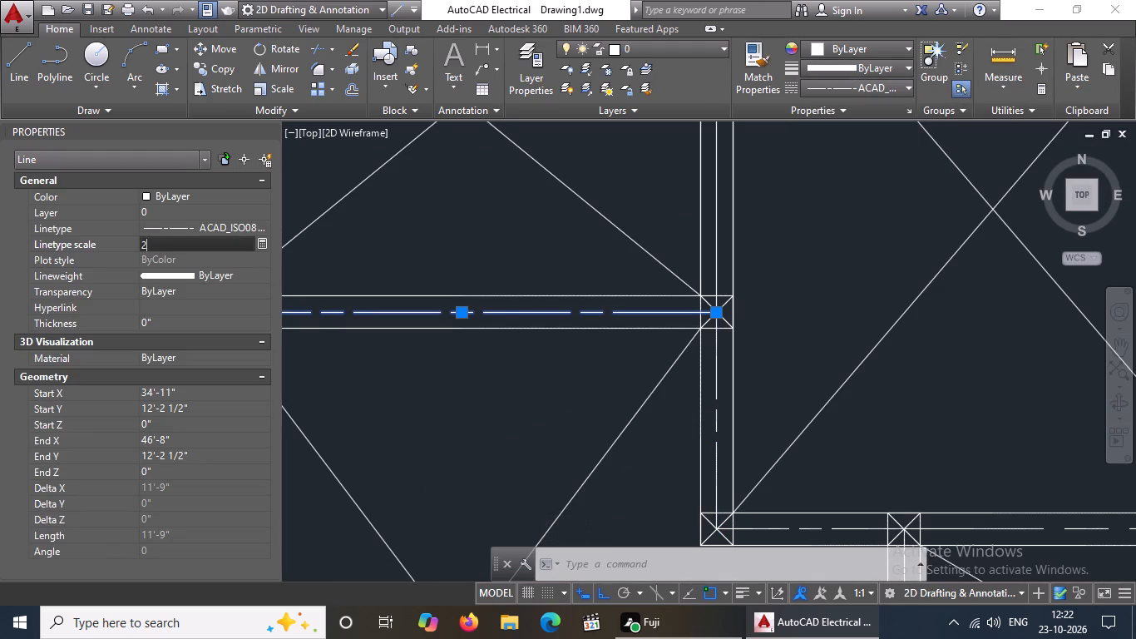
pyautogui.press('Return')
# Give the top-left bay's left outer beam centreline the ACAD_ISO08W100 linetype with a linetype scale of 2.
pyautogui.scroll(-3, 516, 312)
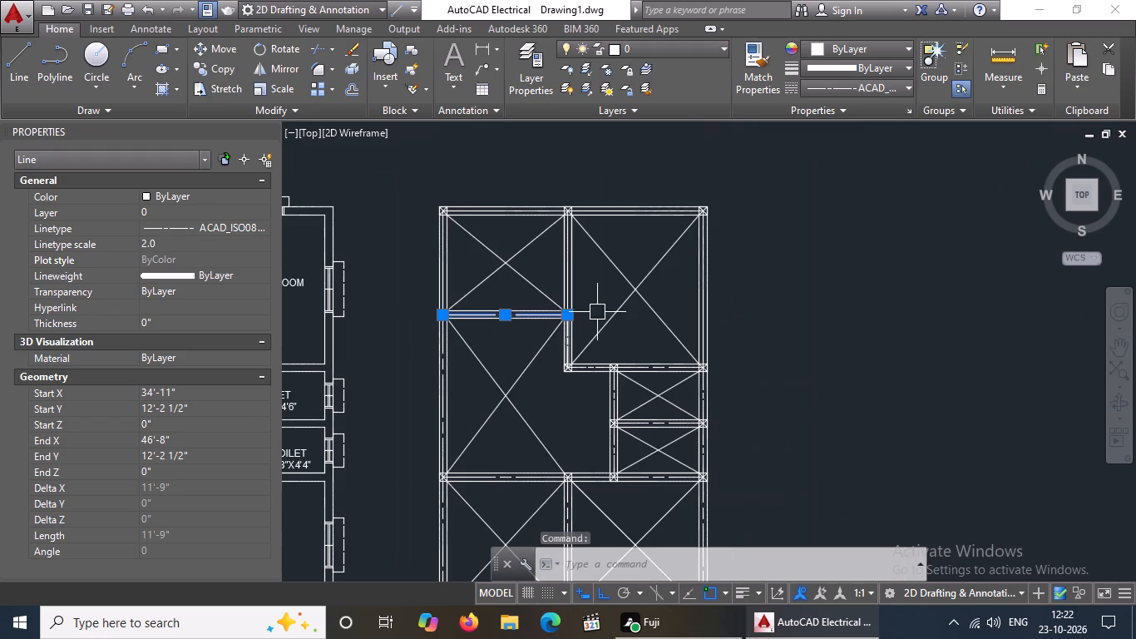
pyautogui.scroll(4, 427, 255)
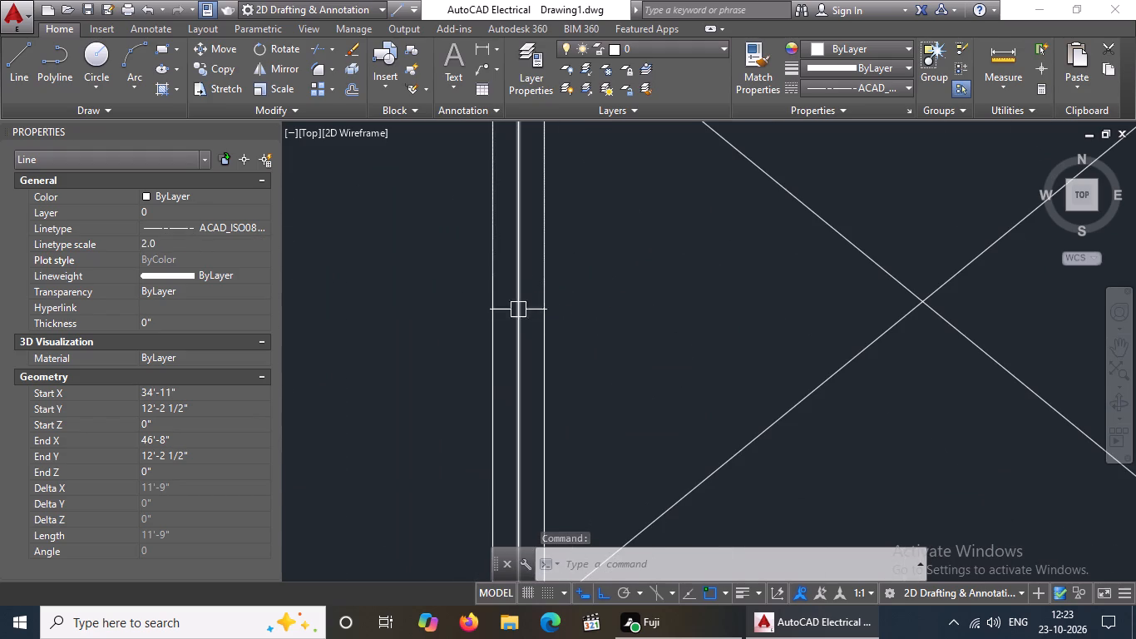
pyautogui.moveTo(521, 298); pyautogui.dragTo(526, 290)
pyautogui.click(871, 88)
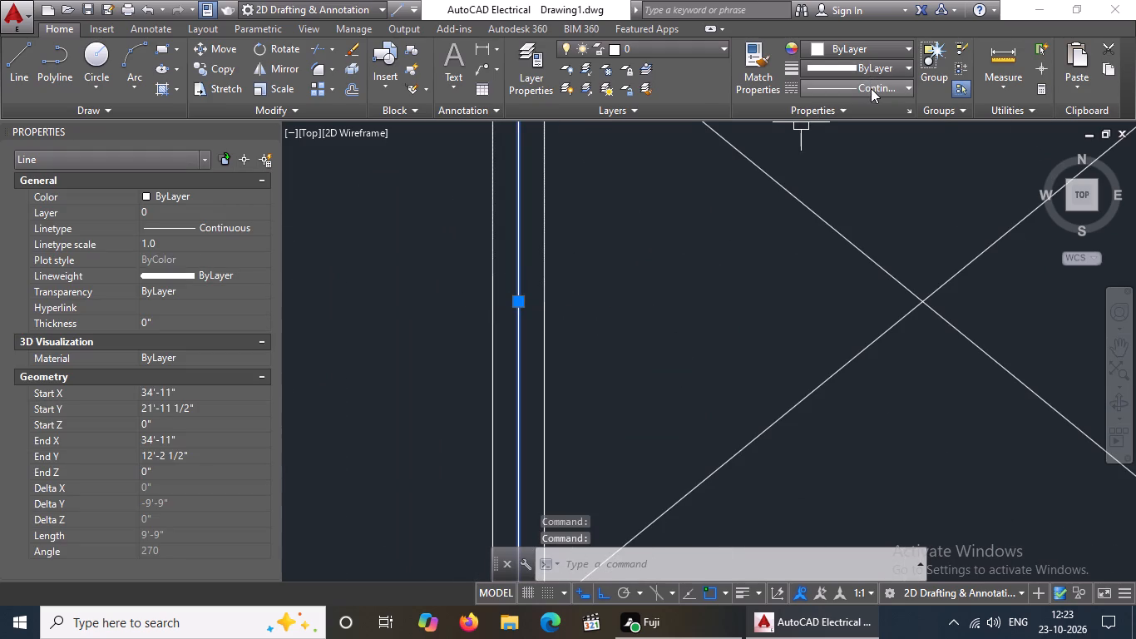
pyautogui.click(852, 166)
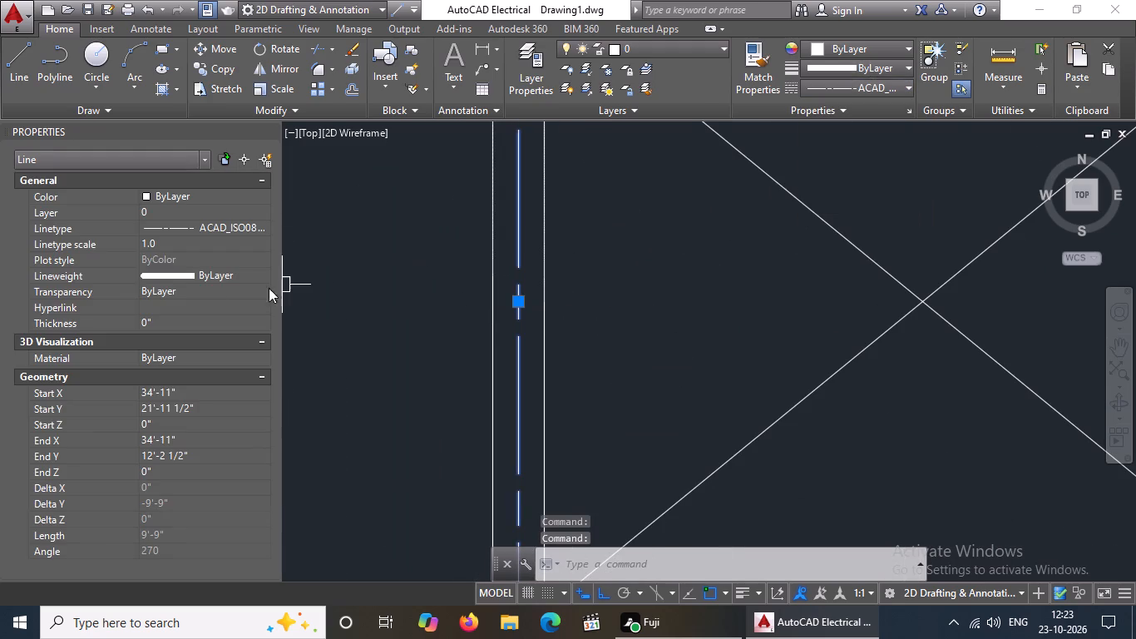
pyautogui.click(181, 246)
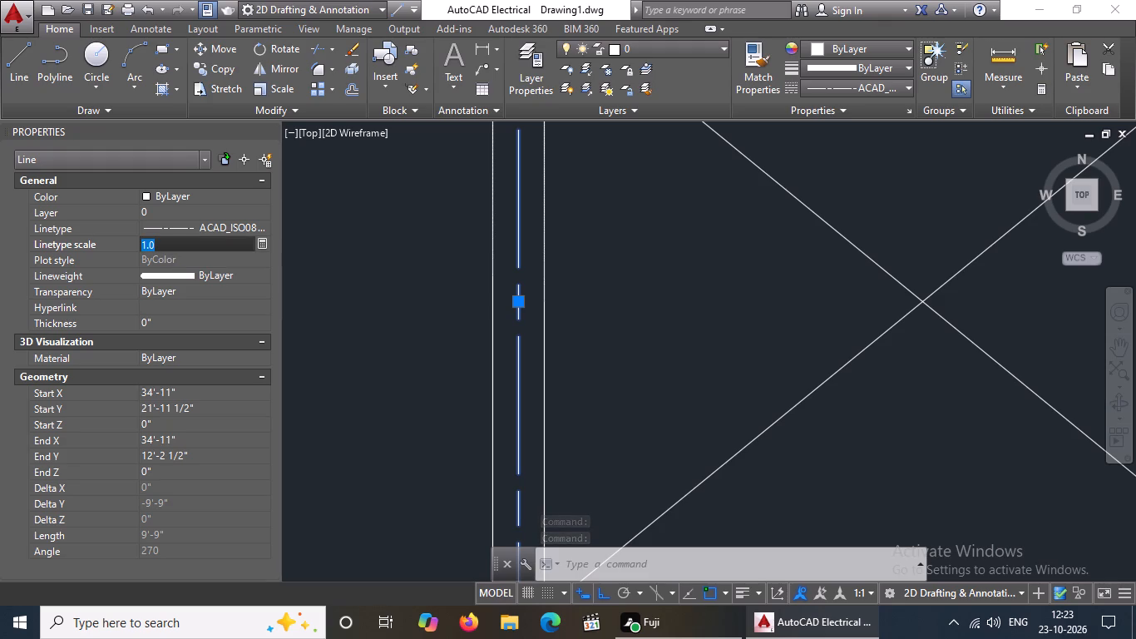
pyautogui.press('BackSpace')
pyautogui.press('BackSpace')
pyautogui.press('2')
pyautogui.press('Return')
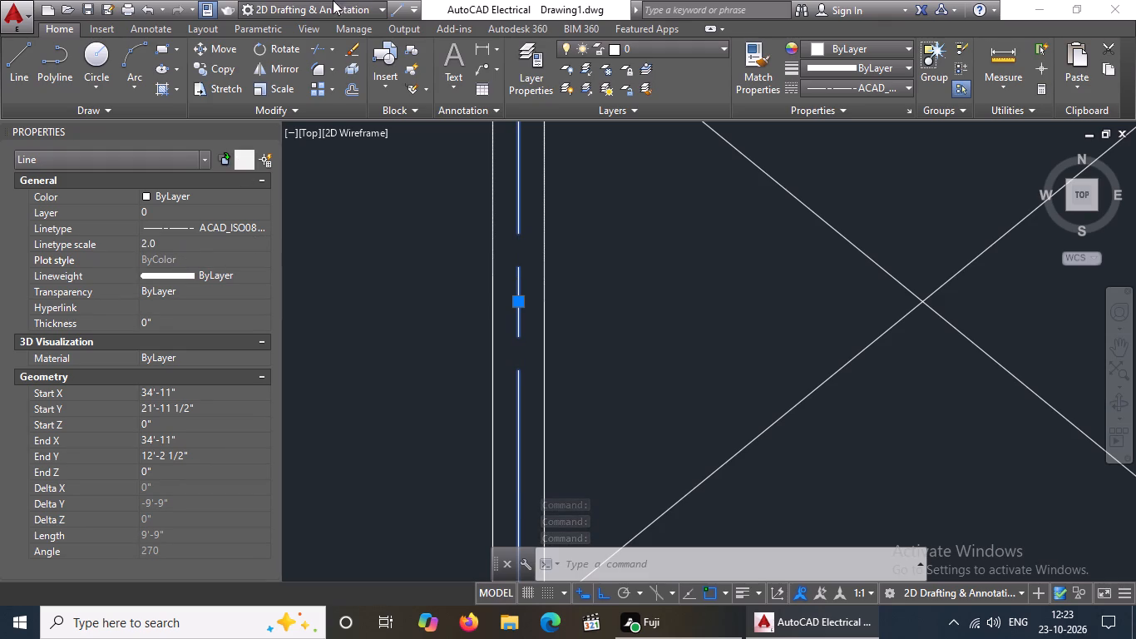
# Give the centreline of the vertical beam between the two top bays the ACAD_ISO08W100 linetype with a linetype scale of 2.
pyautogui.scroll(-3, 274, 65)
pyautogui.scroll(-3, 733, 265)
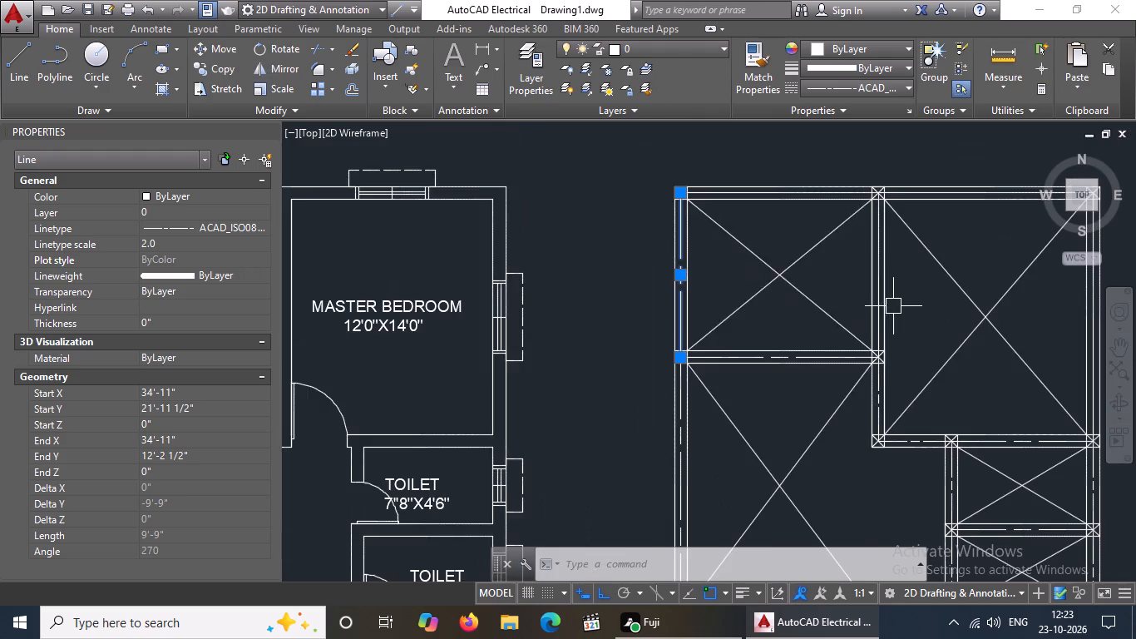
pyautogui.scroll(3, 893, 306)
pyautogui.click(831, 309)
pyautogui.click(856, 82)
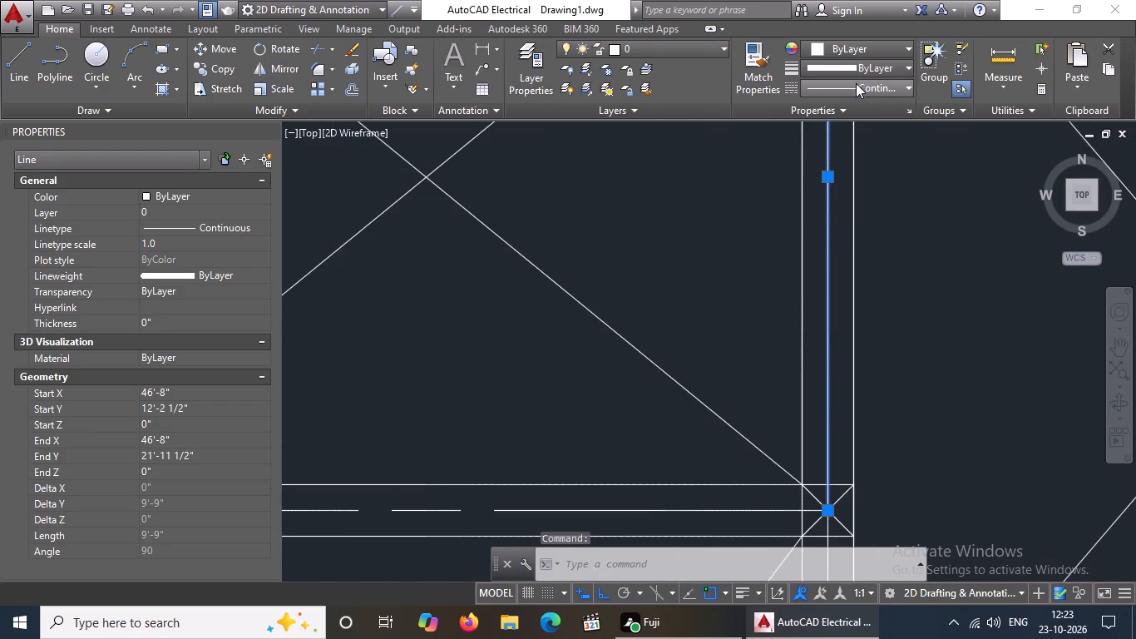
pyautogui.click(832, 166)
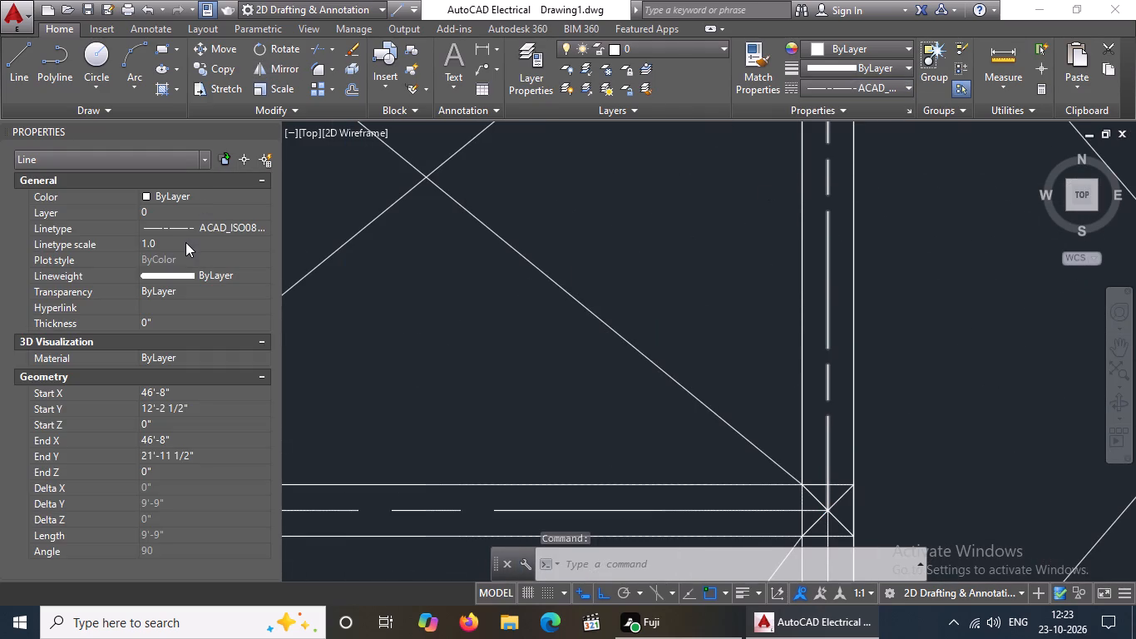
pyautogui.click(185, 242)
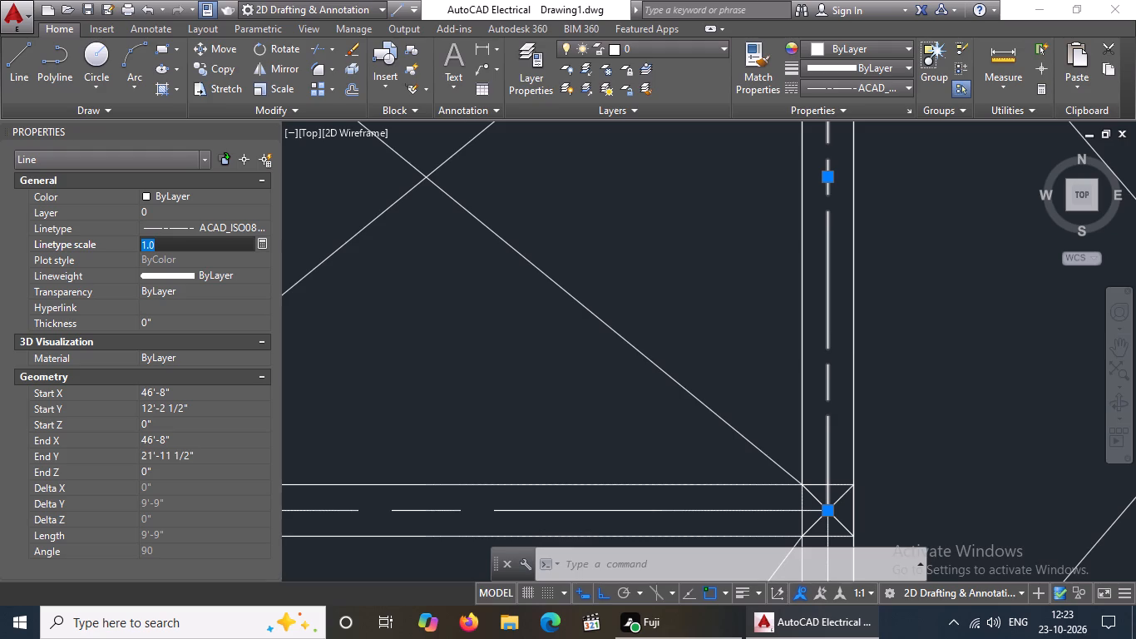
pyautogui.press('BackSpace')
pyautogui.press('BackSpace')
pyautogui.press('2')
pyautogui.press('Return')
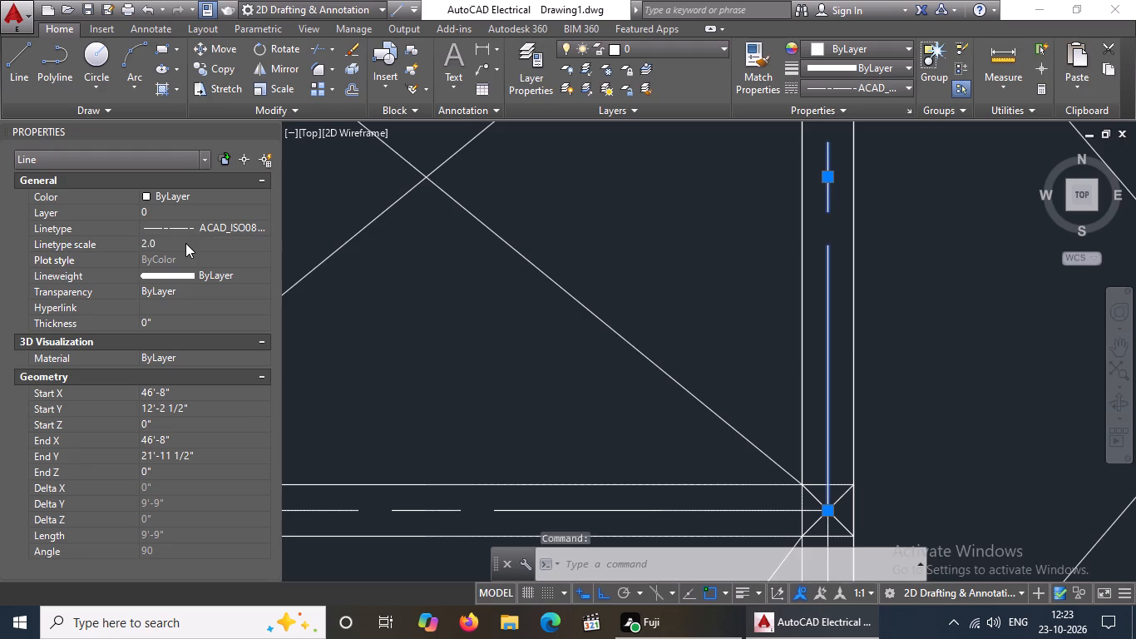
# Give the top-right bay's right outer beam centreline the ACAD_ISO08W100 linetype with a linetype scale of 2.
pyautogui.scroll(-3, 511, 404)
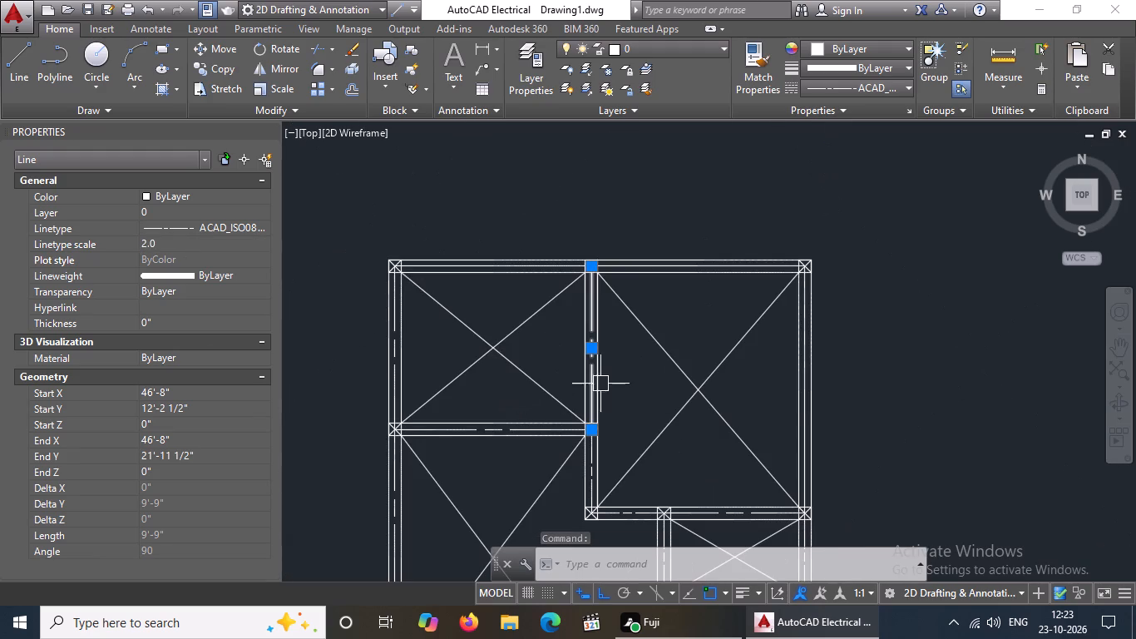
pyautogui.scroll(2, 800, 410)
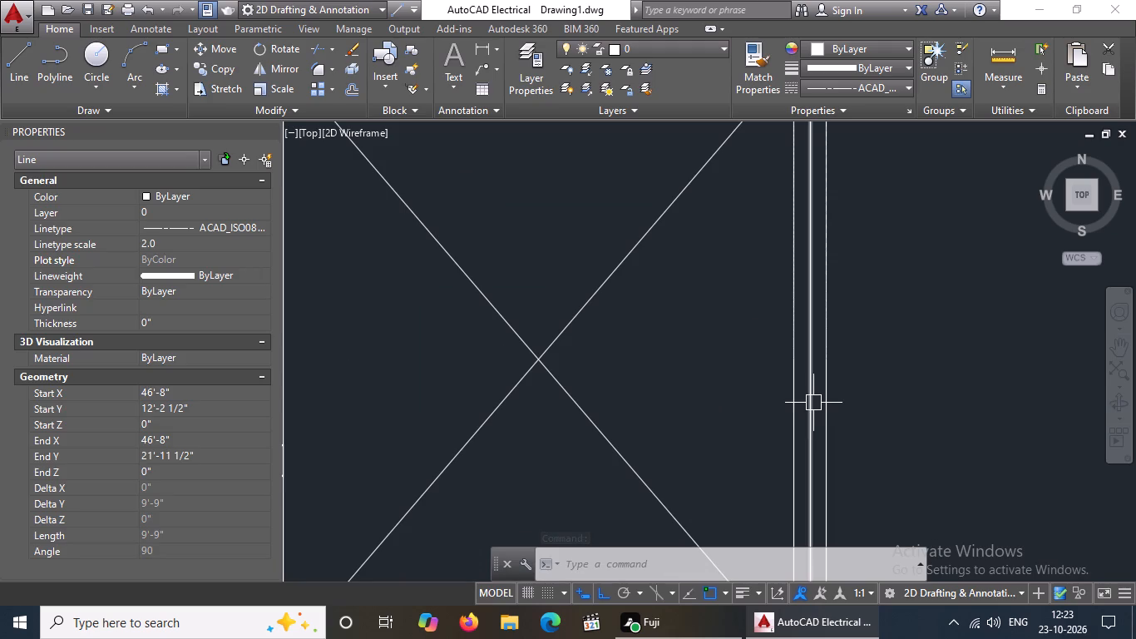
pyautogui.click(813, 402)
pyautogui.scroll(-4, 795, 386)
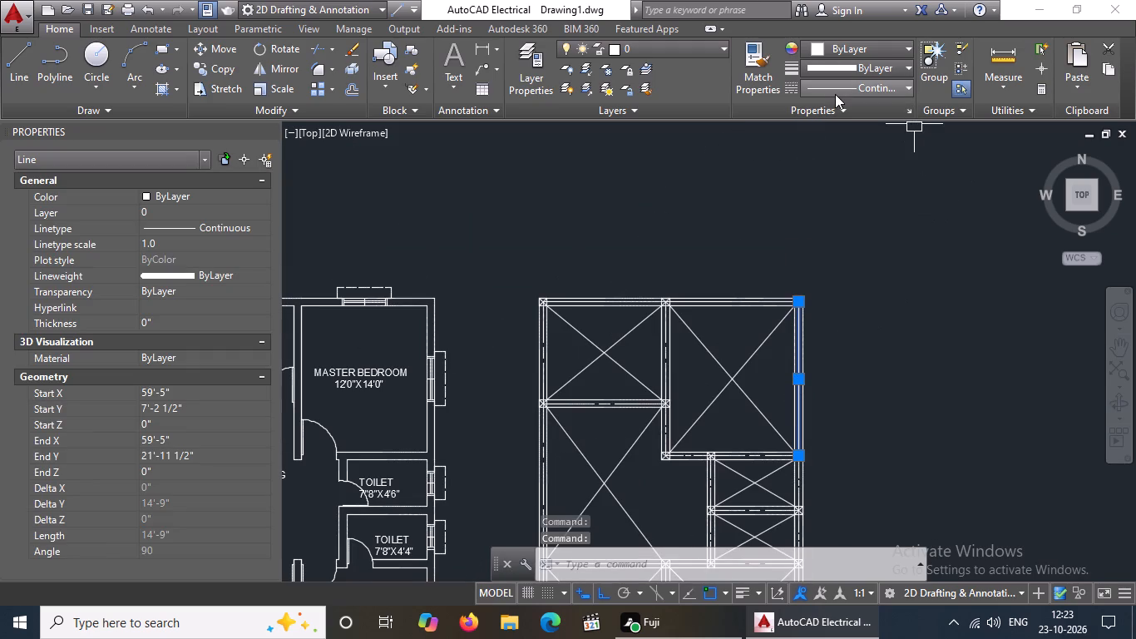
pyautogui.click(837, 92)
pyautogui.click(845, 171)
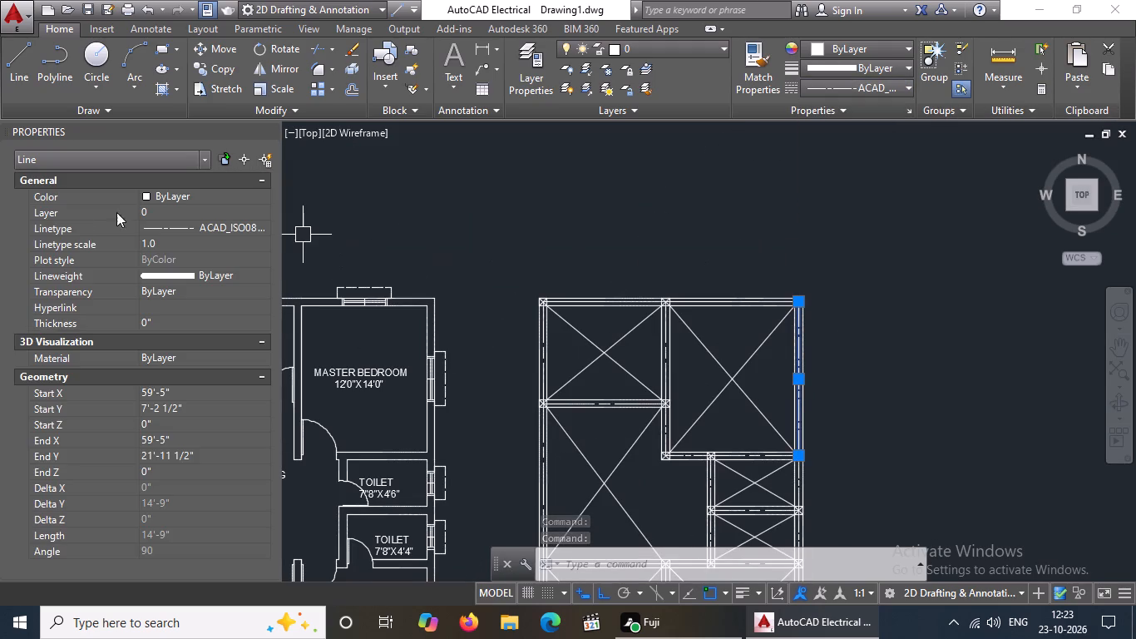
pyautogui.click(186, 242)
pyautogui.press('BackSpace')
pyautogui.press('BackSpace')
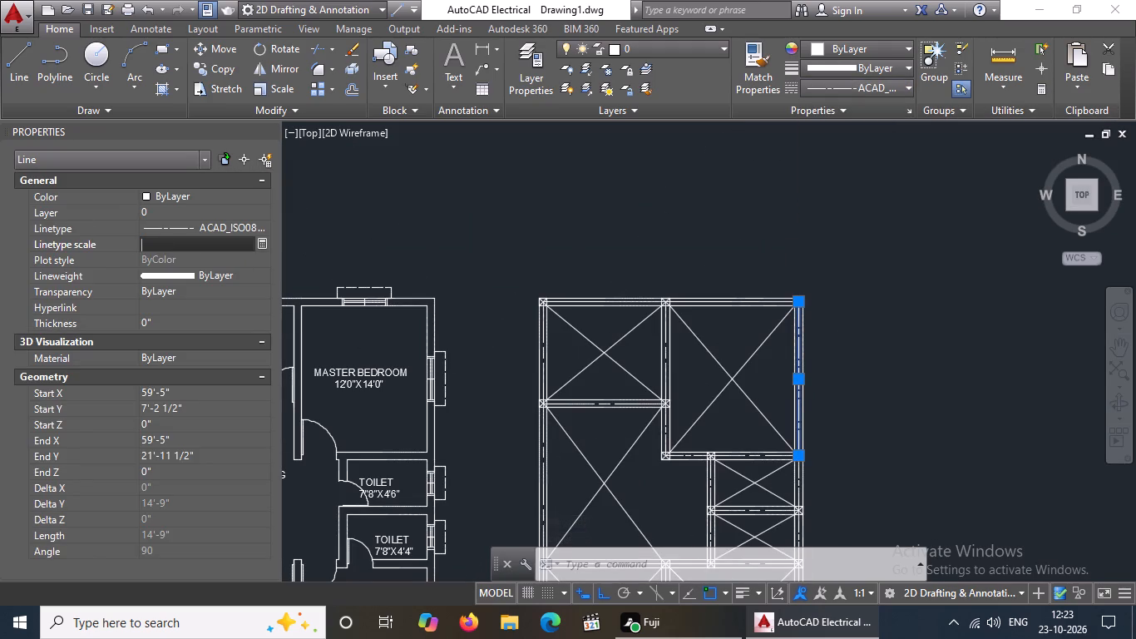
pyautogui.press('2')
pyautogui.press('Return')
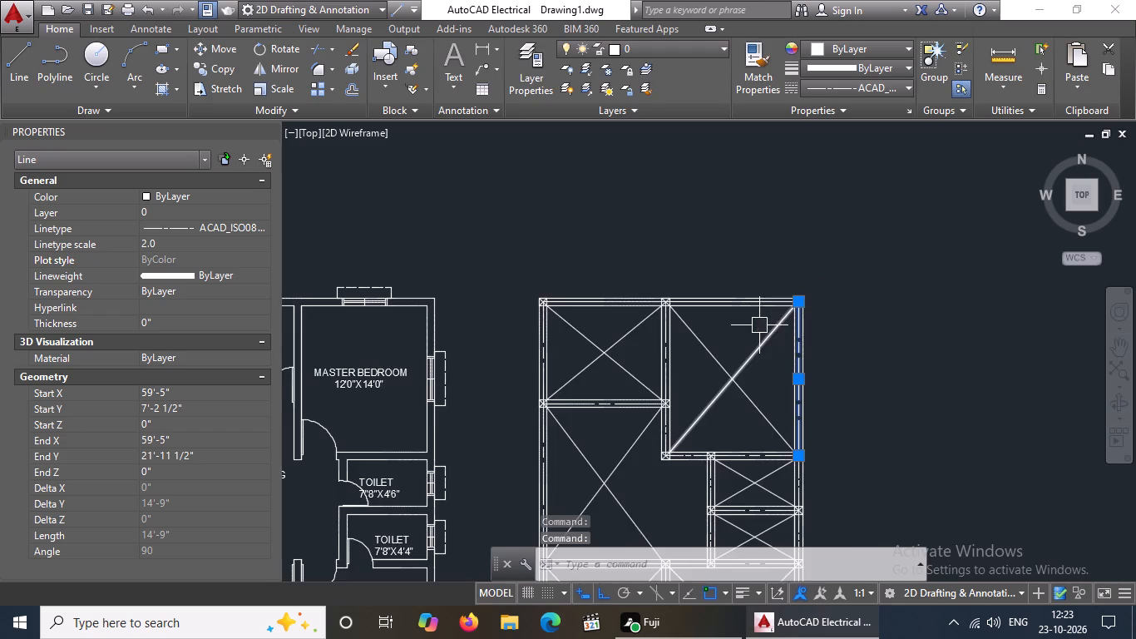
# Give the top-left bay's top beam centreline the ACAD_ISO08W100 linetype with a linetype scale of 2.
pyautogui.scroll(2, 758, 324)
pyautogui.scroll(-2, 392, 265)
pyautogui.scroll(3, 347, 265)
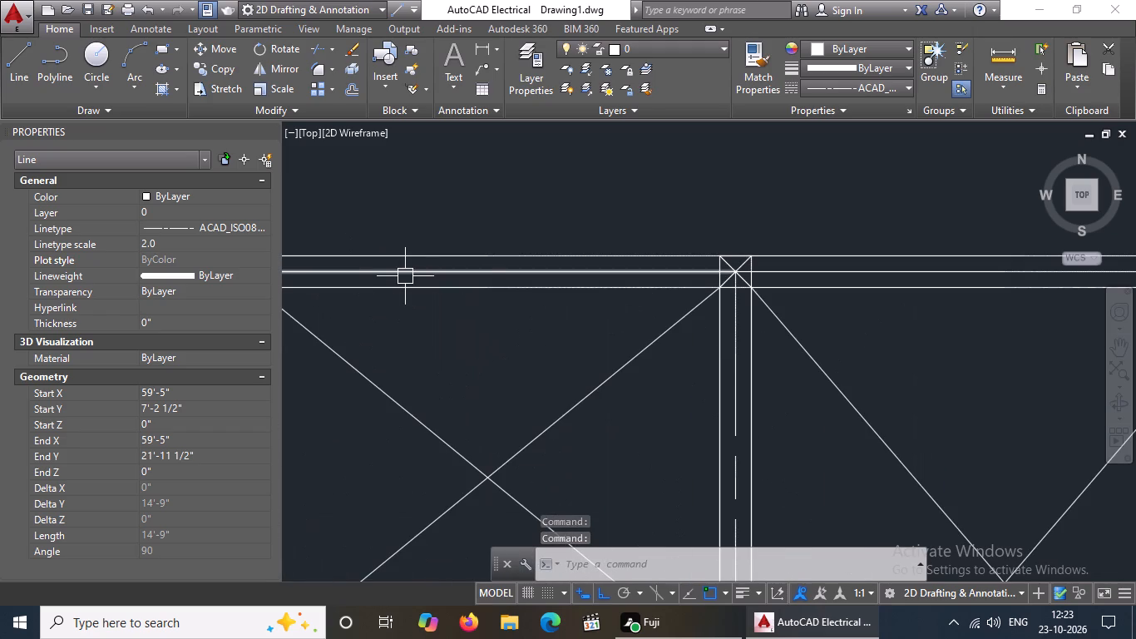
pyautogui.click(406, 276)
pyautogui.click(851, 92)
pyautogui.click(824, 169)
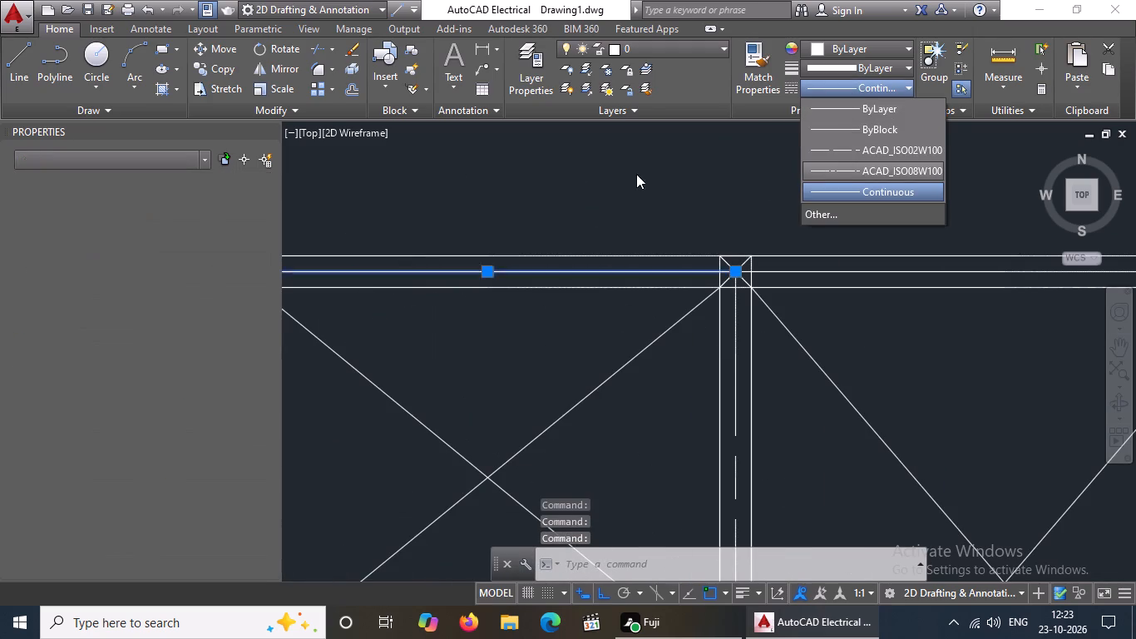
pyautogui.click(179, 249)
pyautogui.press('BackSpace')
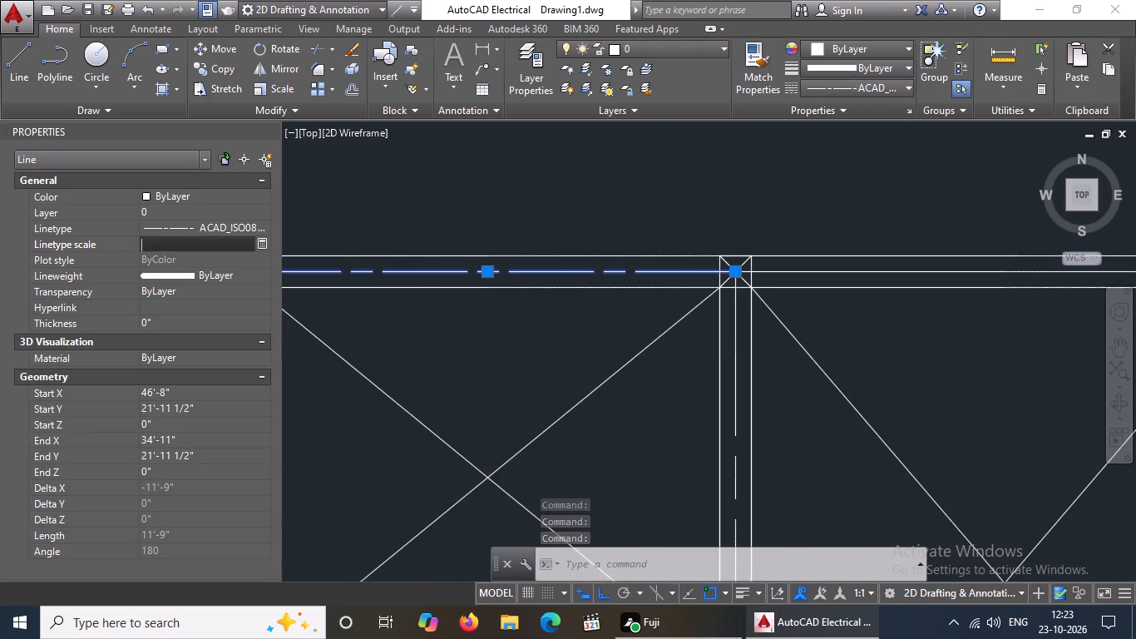
pyautogui.press('BackSpace')
pyautogui.press('2')
pyautogui.press('Return')
# Give the top-right bay's top beam centreline the ACAD_ISO08W100 linetype with a linetype scale of 2.
pyautogui.scroll(-3, 585, 270)
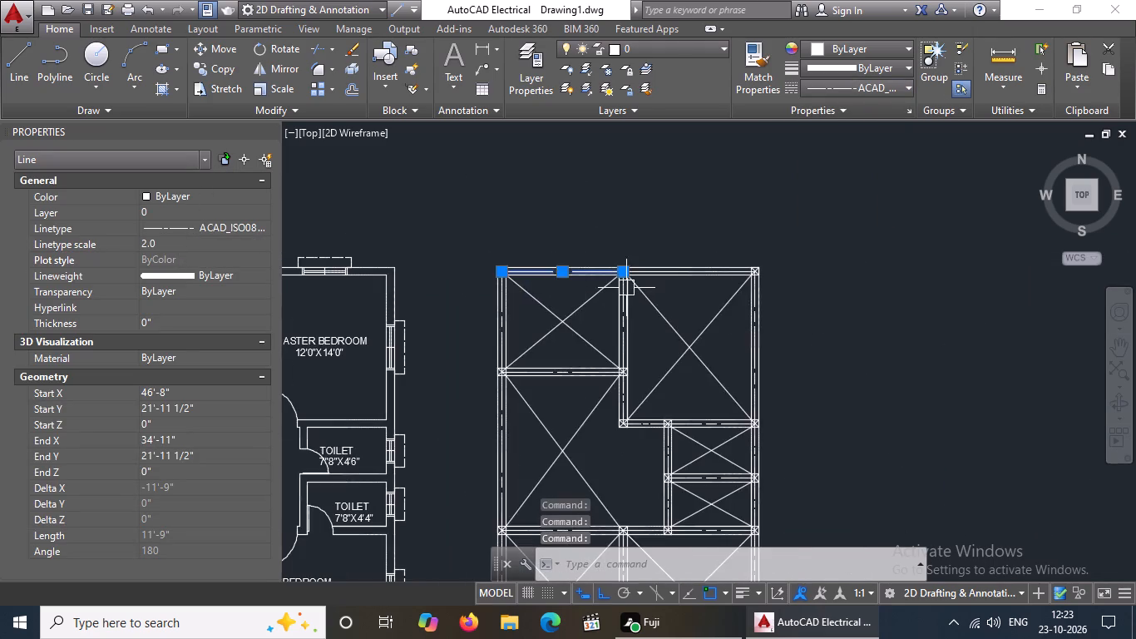
pyautogui.scroll(2, 733, 287)
pyautogui.click(641, 245)
pyautogui.click(877, 88)
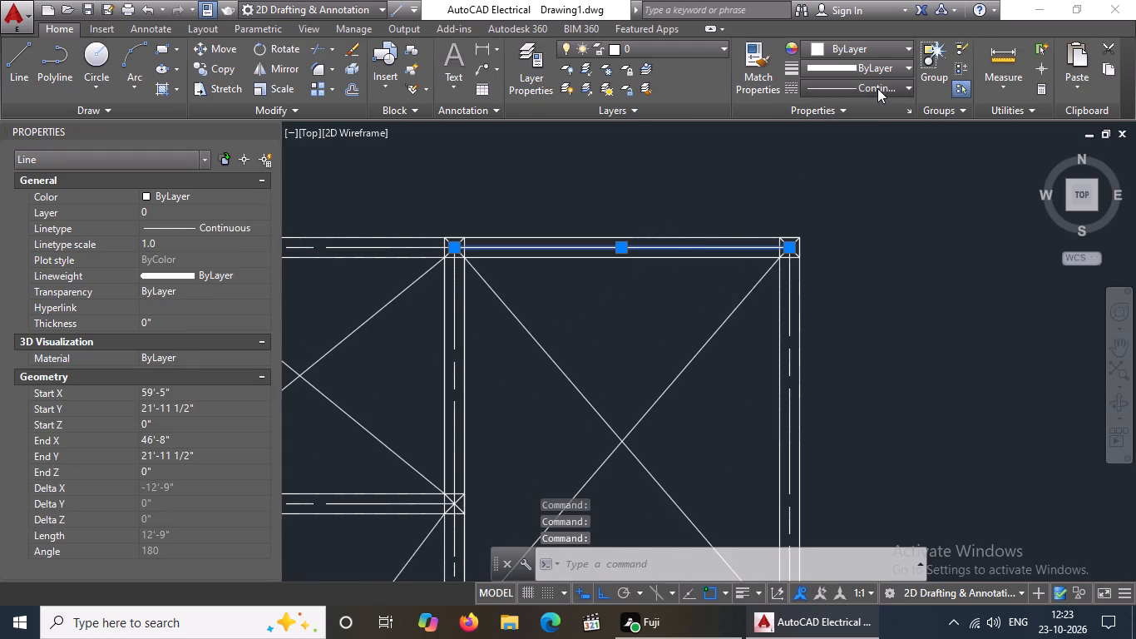
pyautogui.click(832, 168)
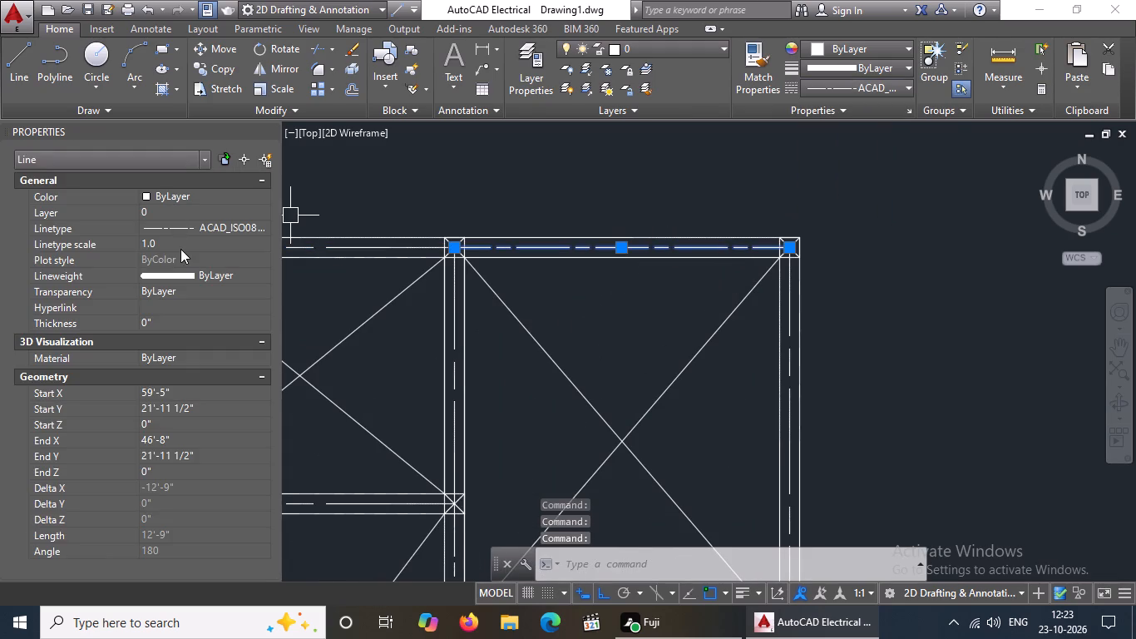
pyautogui.click(180, 249)
pyautogui.press('BackSpace')
pyautogui.press('BackSpace')
pyautogui.press('BackSpace')
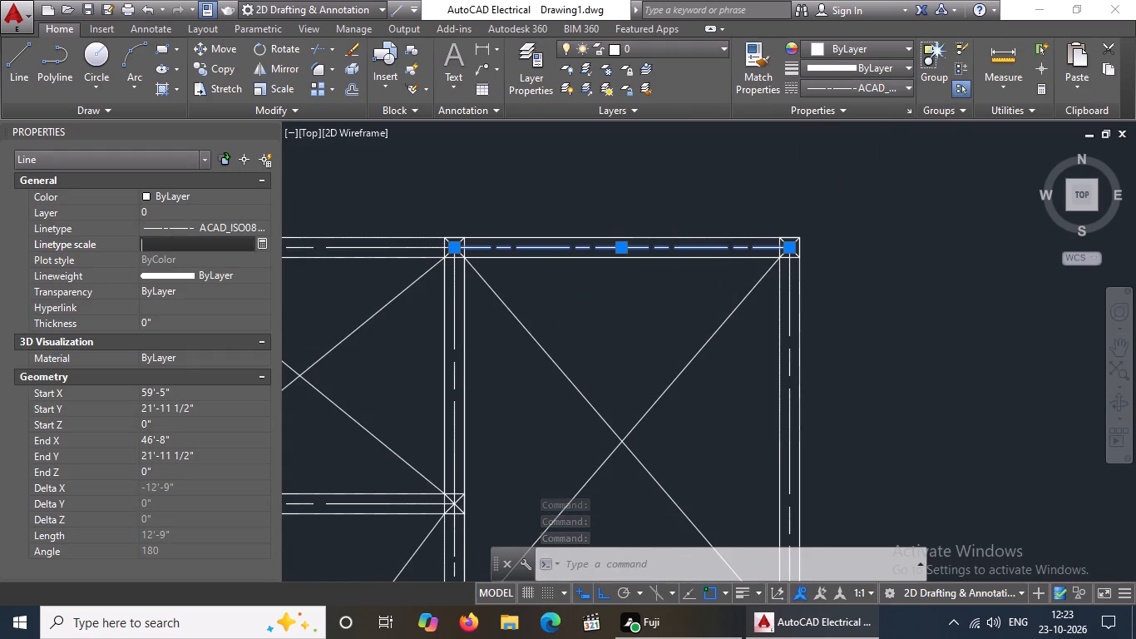
pyautogui.press('2')
pyautogui.press('Return')
# Look over the beam plan from the top bays down to the bottom bay to check its centrelines.
pyautogui.scroll(-3, 410, 359)
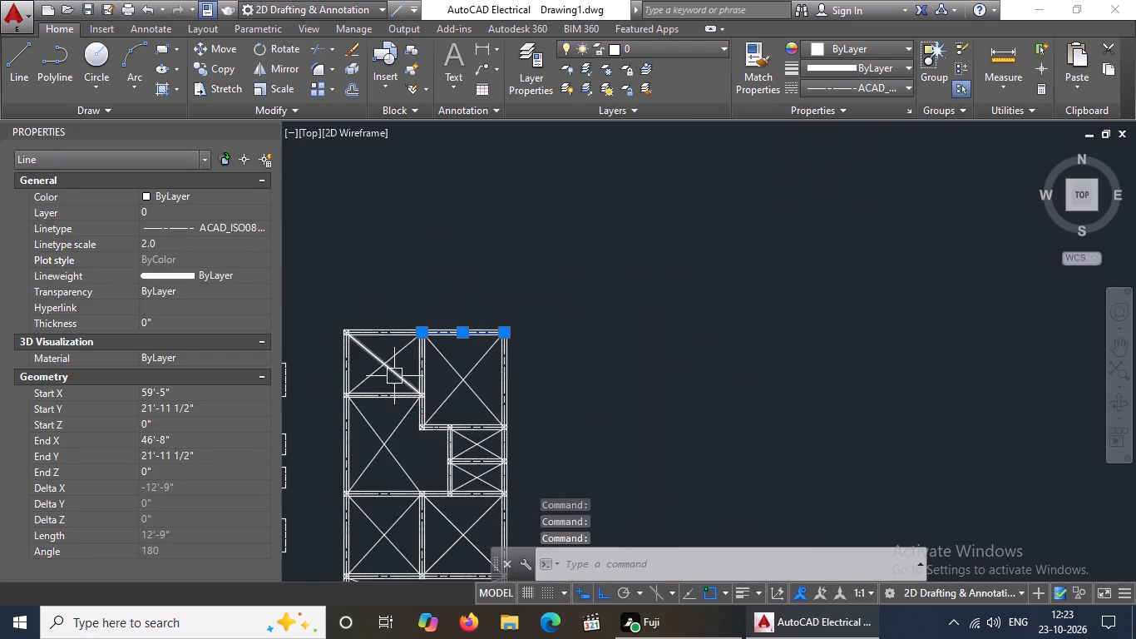
pyautogui.moveTo(416, 369); pyautogui.dragTo(464, 329, button='middle')
pyautogui.moveTo(433, 480); pyautogui.dragTo(498, 343, button='middle')
pyautogui.scroll(1, 456, 420)
pyautogui.scroll(-2, 490, 461)
pyautogui.moveTo(481, 502); pyautogui.dragTo(486, 479, button='middle')
pyautogui.scroll(1, 481, 500)
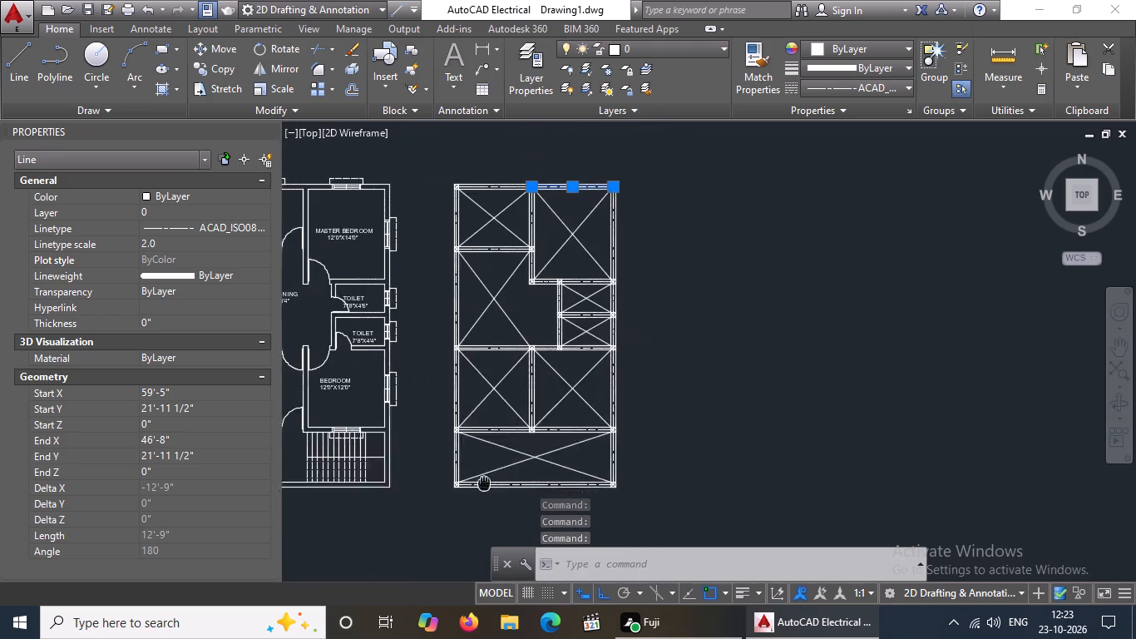
pyautogui.moveTo(486, 479); pyautogui.dragTo(500, 447, button='middle')
pyautogui.scroll(2, 539, 399)
pyautogui.click(507, 422)
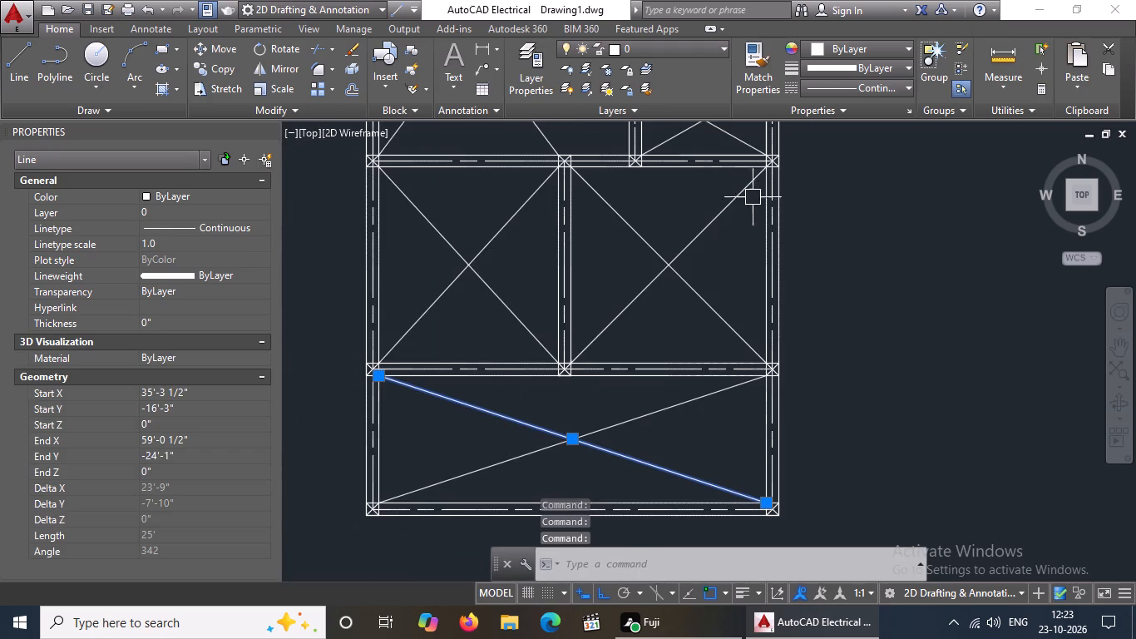
pyautogui.scroll(-4, 827, 140)
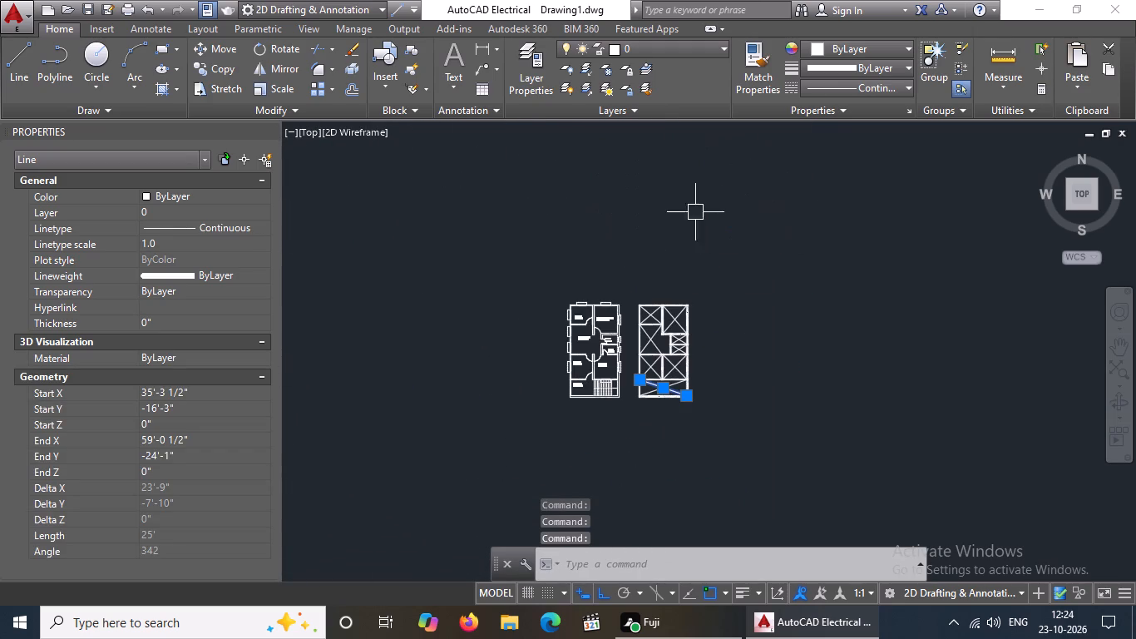
pyautogui.press('Escape')
# Set the lineweight of everything in both the floor plan and the beam plan to ByBlock.
pyautogui.moveTo(526, 264); pyautogui.dragTo(565, 329)
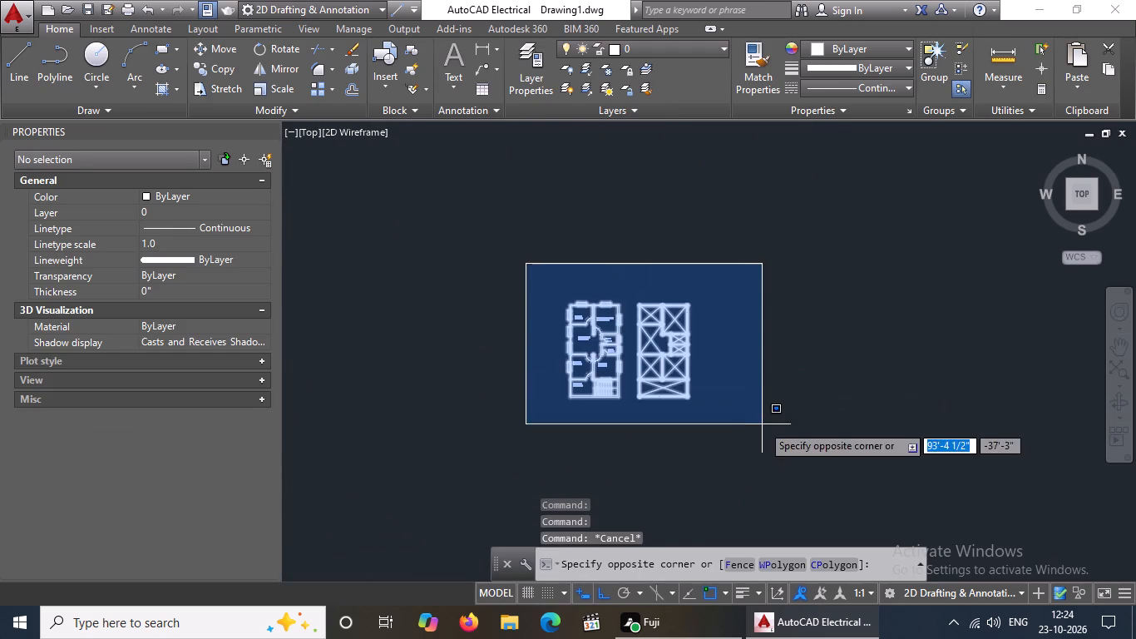
pyautogui.click(763, 433)
pyautogui.click(887, 70)
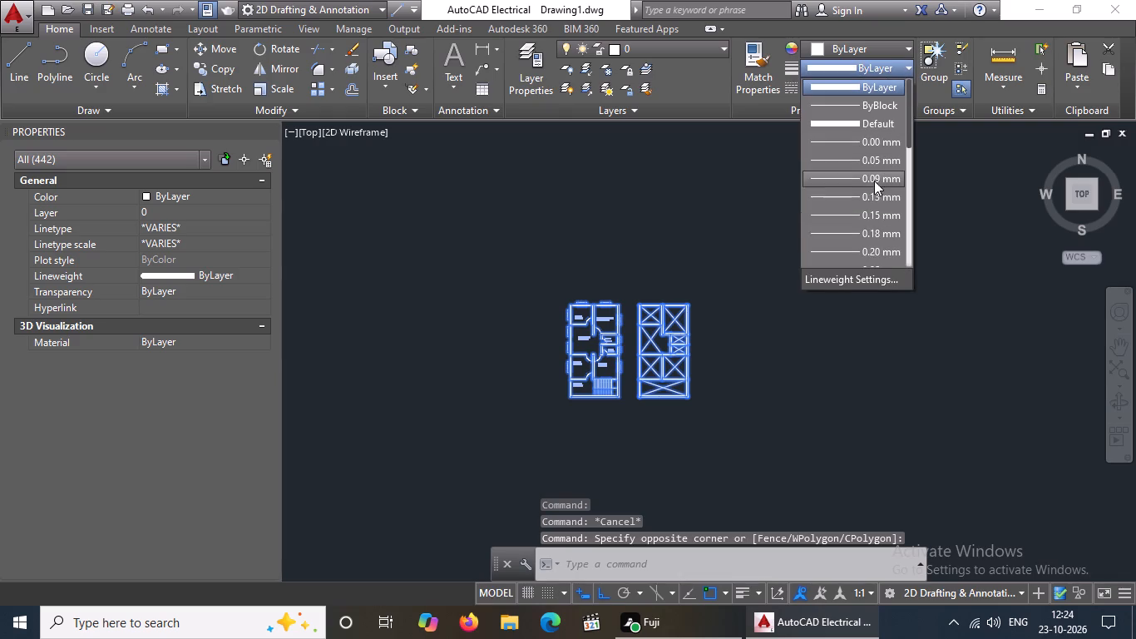
pyautogui.click(856, 103)
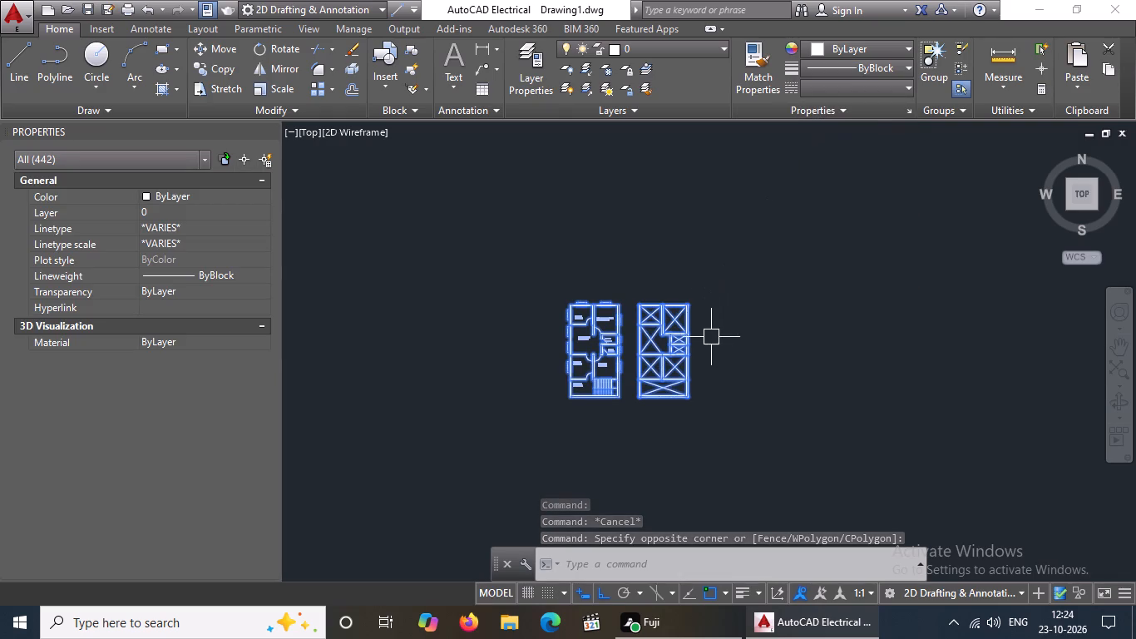
pyautogui.press('Escape')
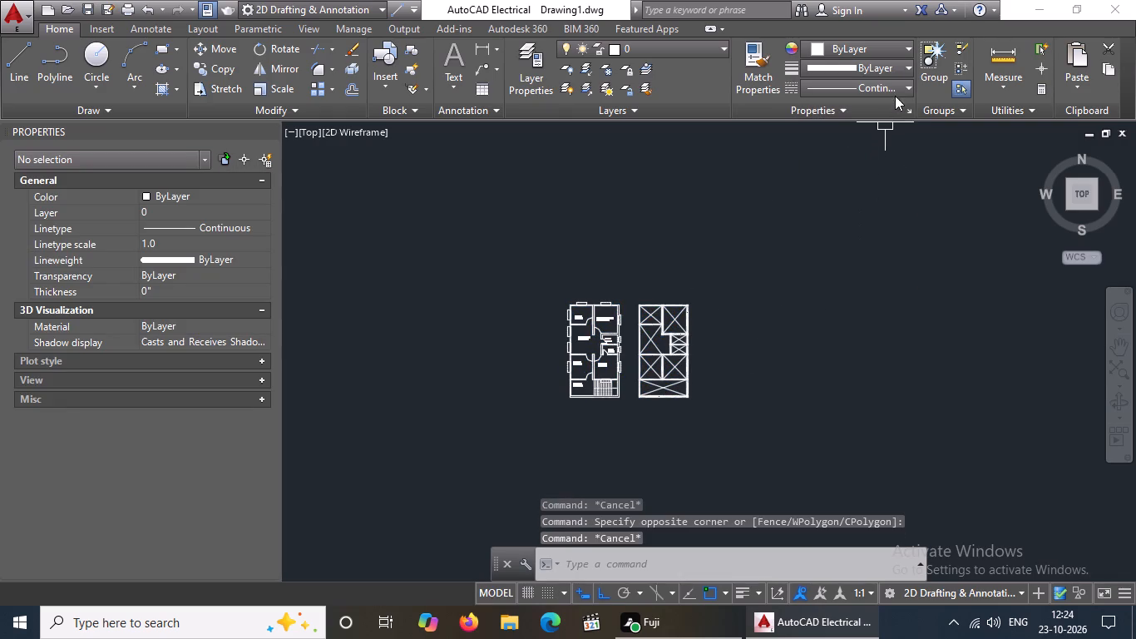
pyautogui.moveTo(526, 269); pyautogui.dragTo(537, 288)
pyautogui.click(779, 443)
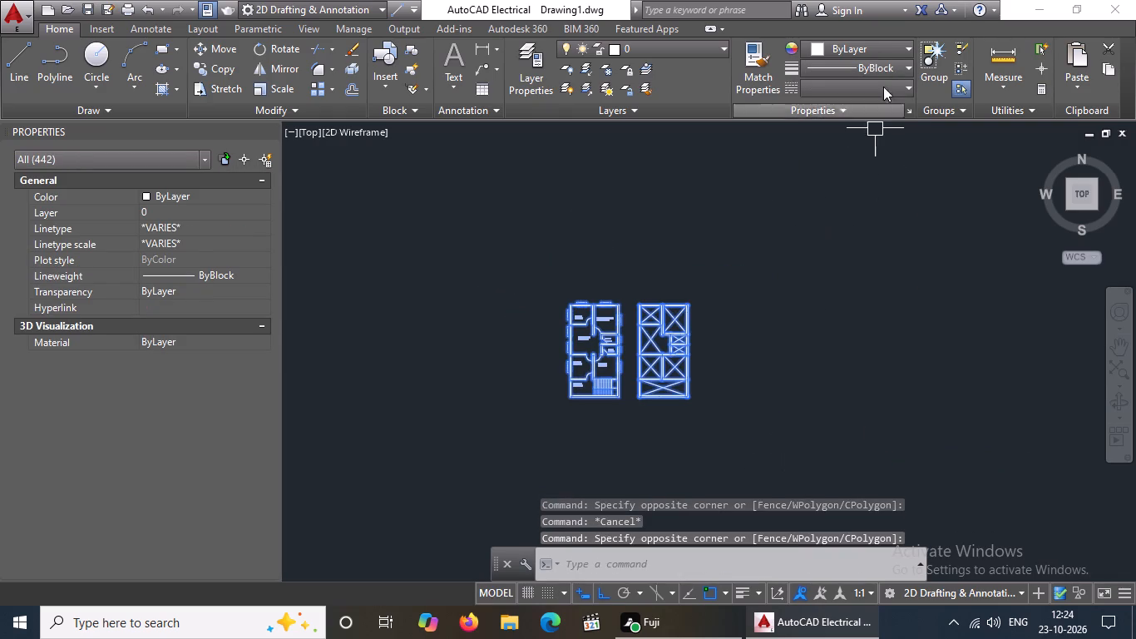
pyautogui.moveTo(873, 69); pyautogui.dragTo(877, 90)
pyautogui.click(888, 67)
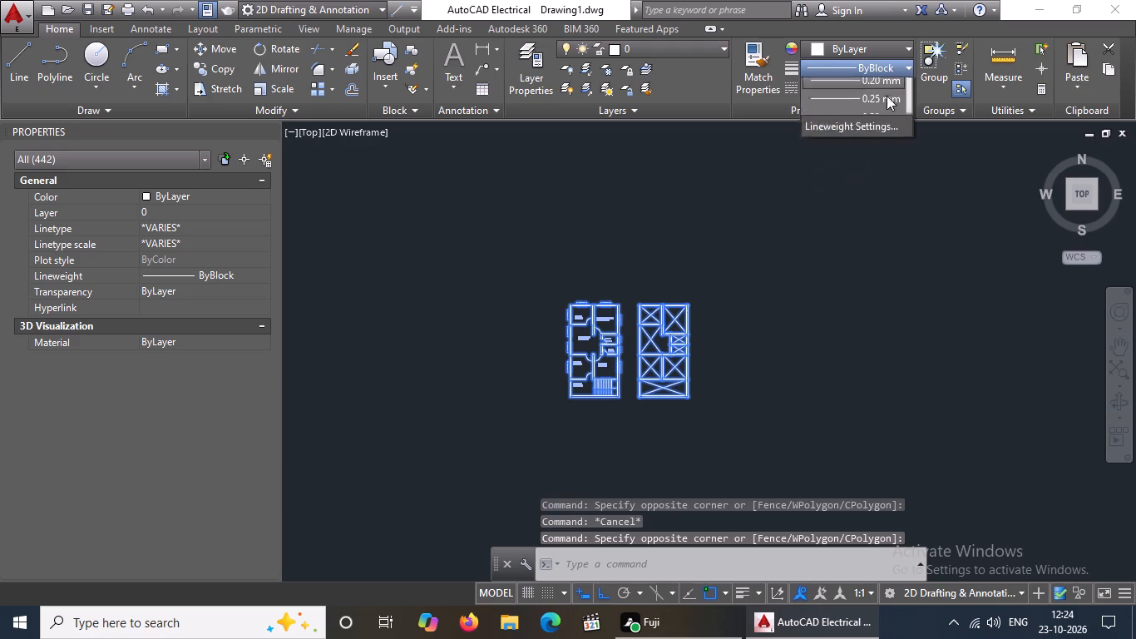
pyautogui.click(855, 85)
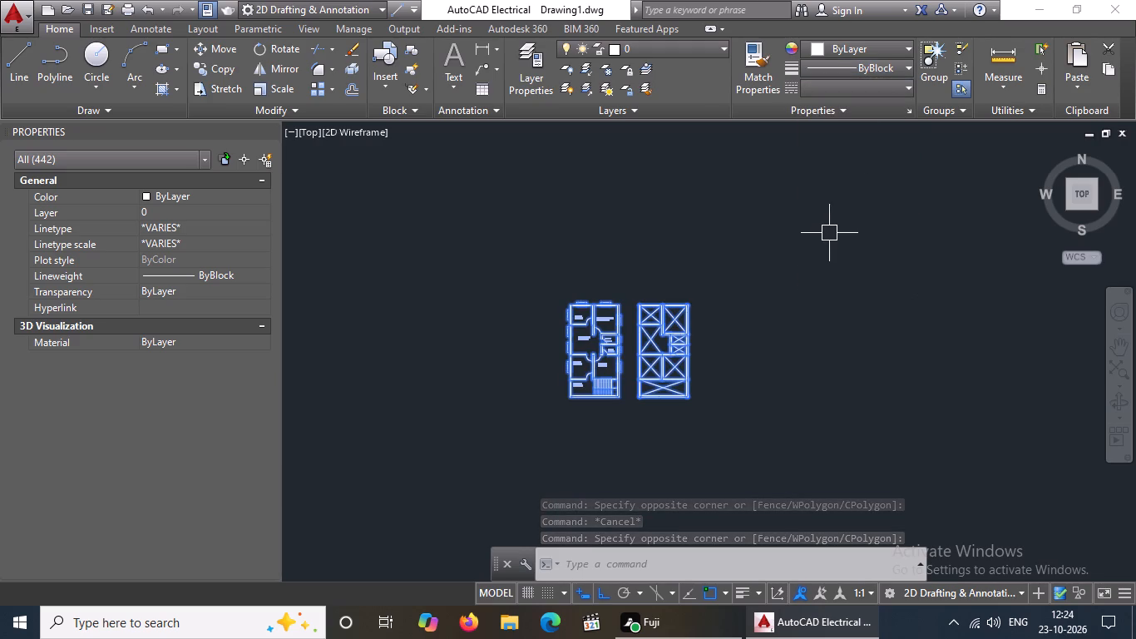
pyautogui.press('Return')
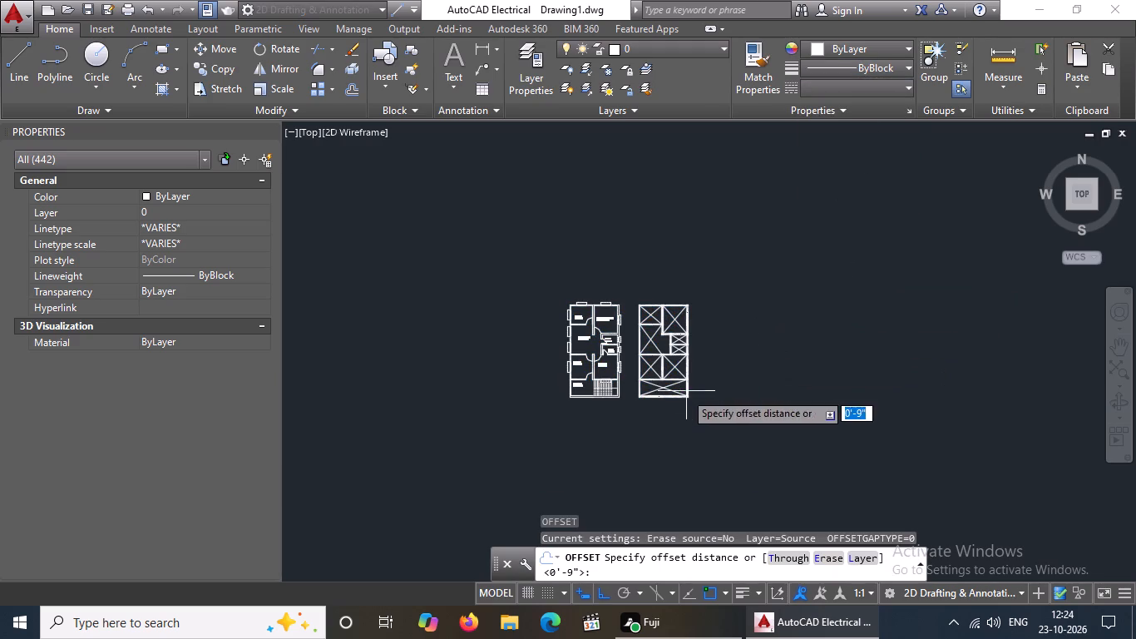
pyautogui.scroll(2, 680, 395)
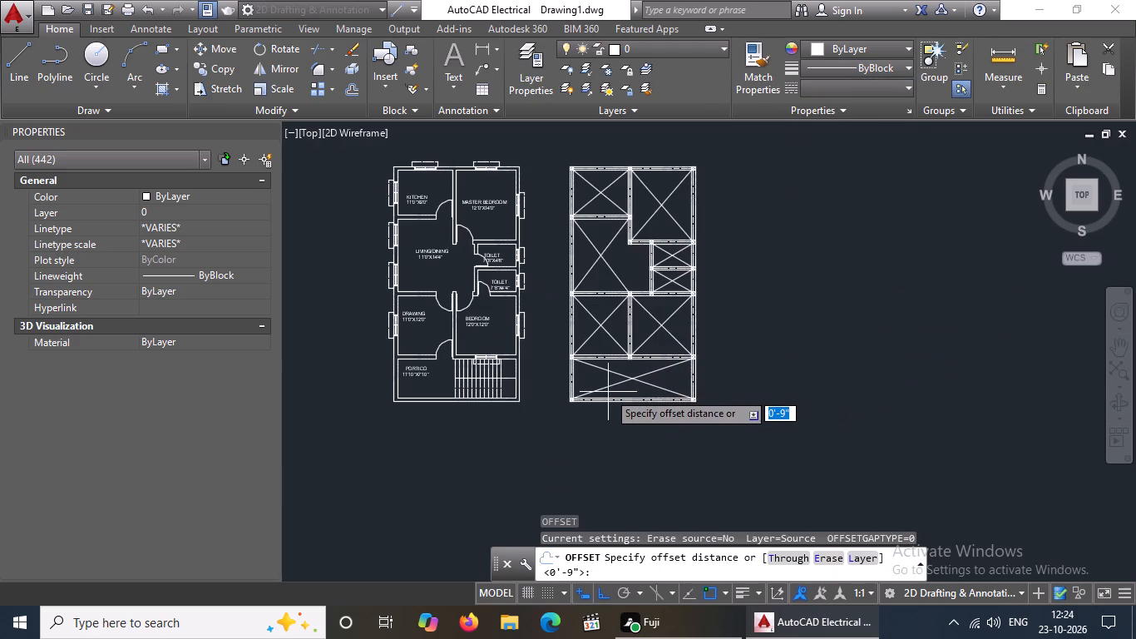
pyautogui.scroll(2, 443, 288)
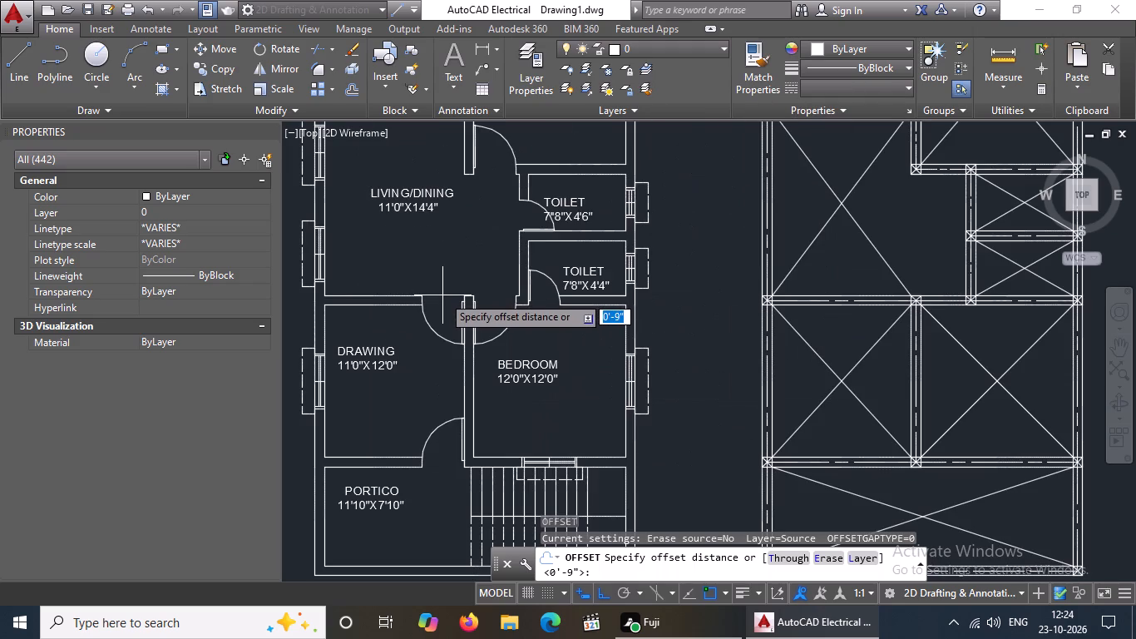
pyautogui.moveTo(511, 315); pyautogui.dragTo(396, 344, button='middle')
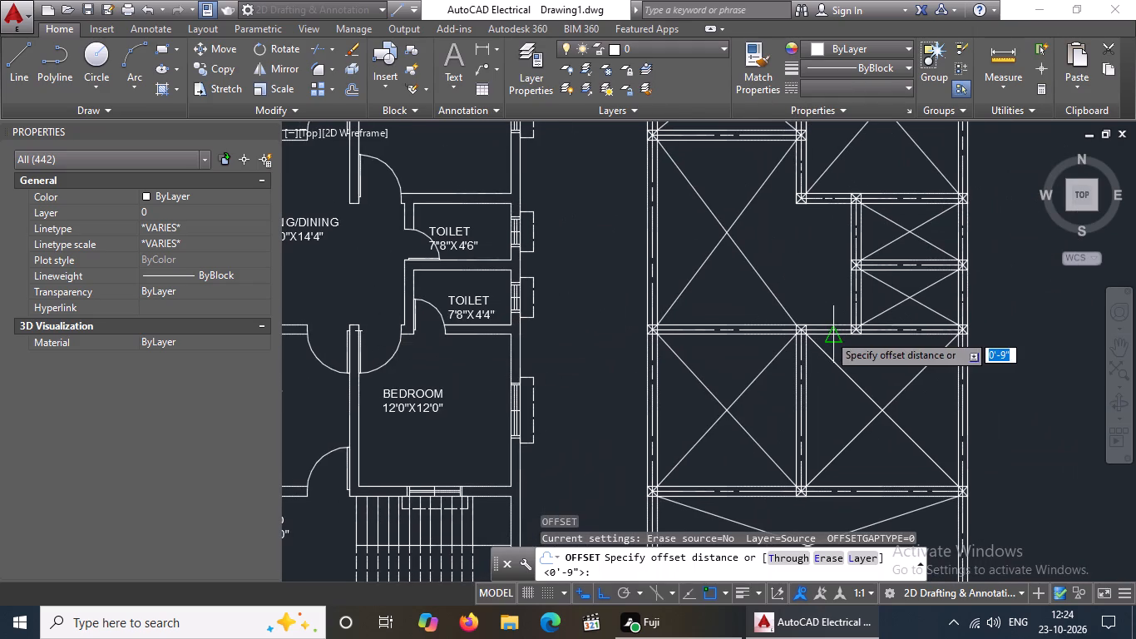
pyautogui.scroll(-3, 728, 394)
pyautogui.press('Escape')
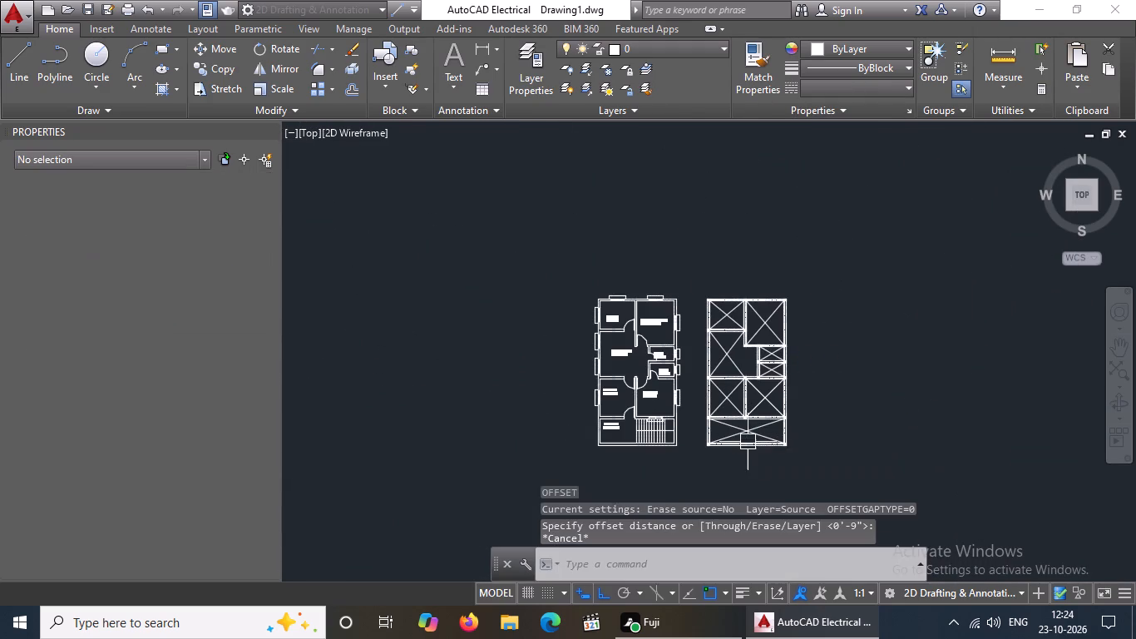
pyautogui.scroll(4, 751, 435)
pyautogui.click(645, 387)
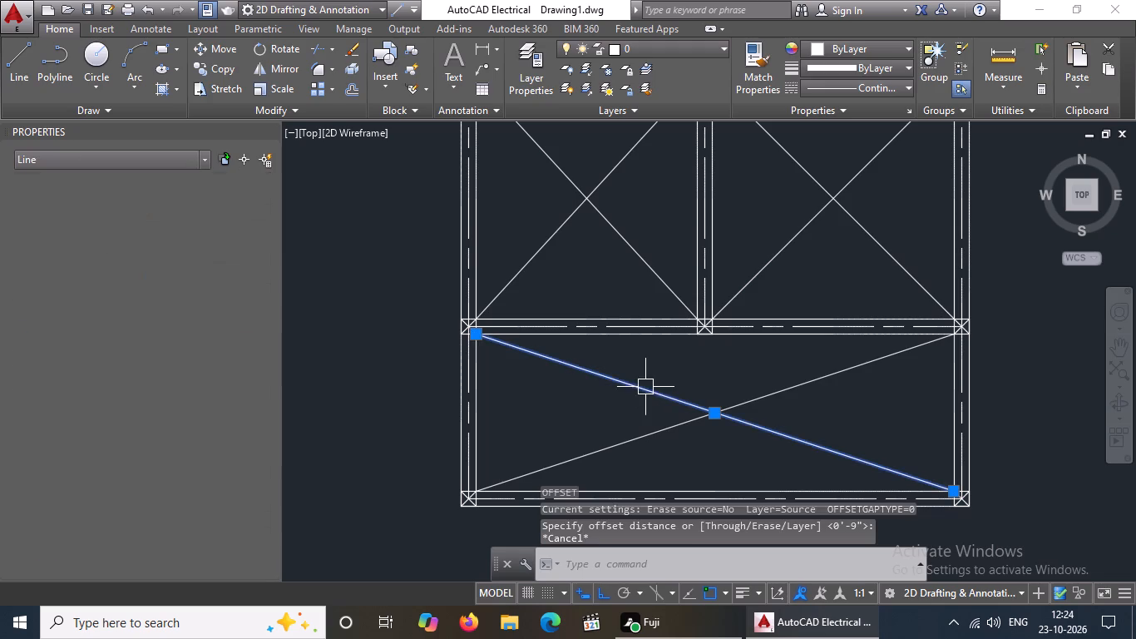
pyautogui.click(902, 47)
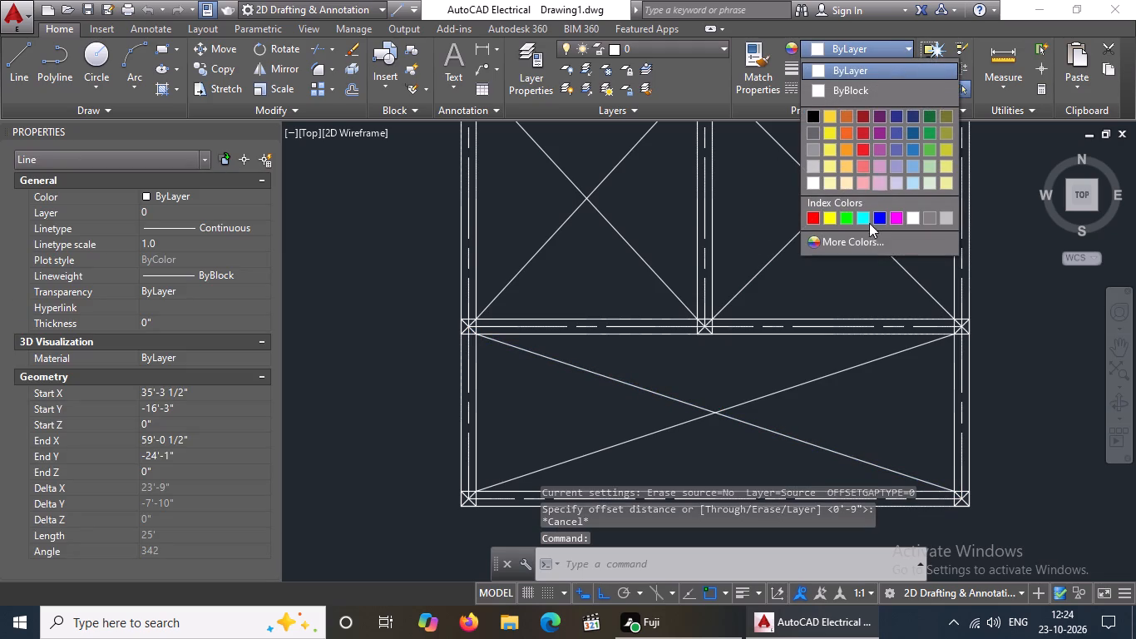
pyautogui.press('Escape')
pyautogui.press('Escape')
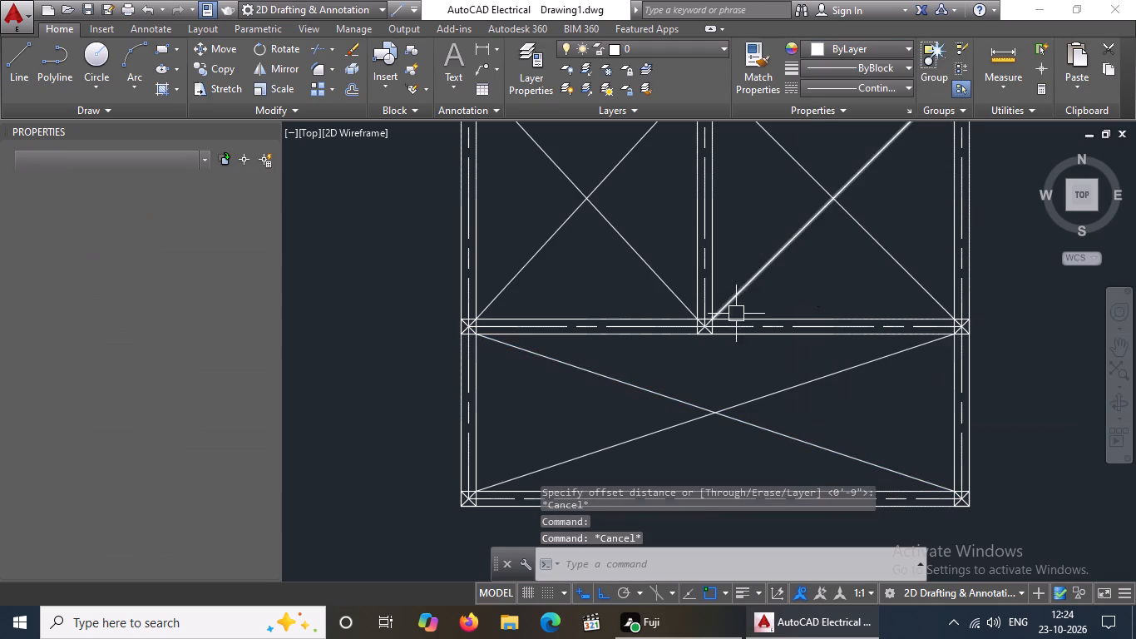
# Delete both diagonals of the cross inside the beam plan's bottom-left corner column.
pyautogui.scroll(2, 475, 463)
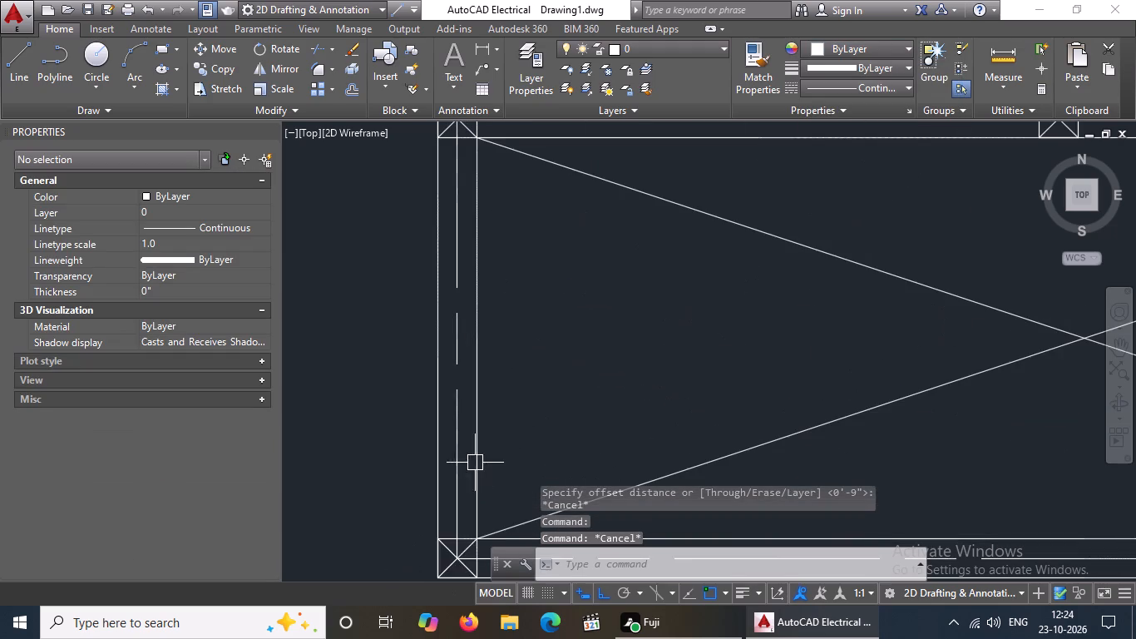
pyautogui.moveTo(447, 543); pyautogui.dragTo(394, 292, button='middle')
pyautogui.scroll(1, 364, 141)
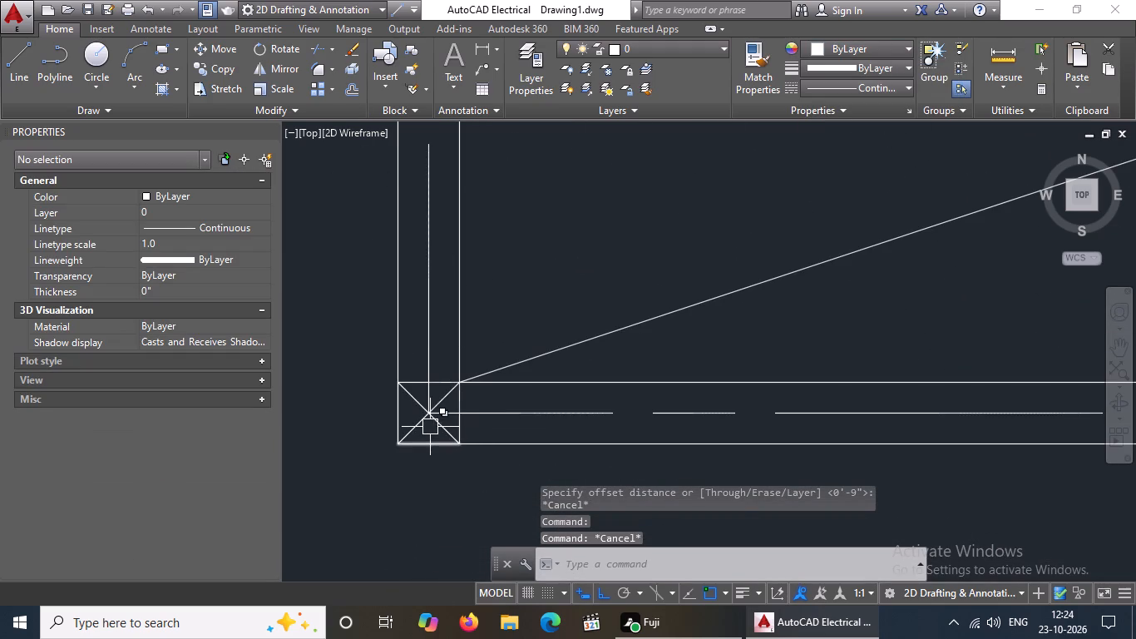
pyautogui.click(410, 396)
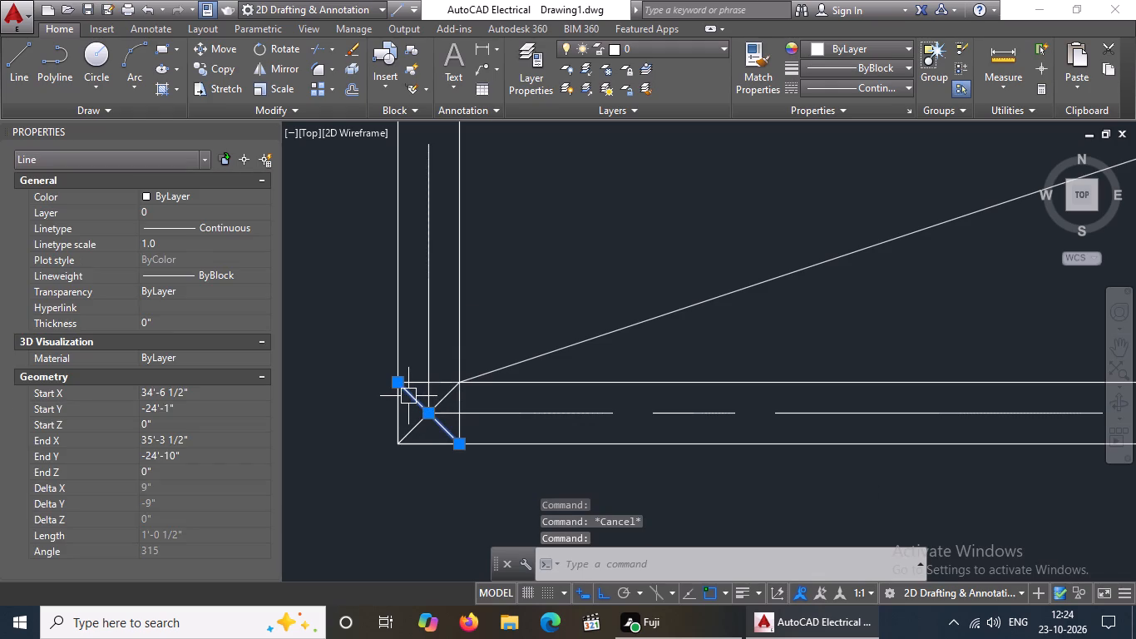
pyautogui.press('Delete')
pyautogui.click(409, 425)
pyautogui.press('Delete')
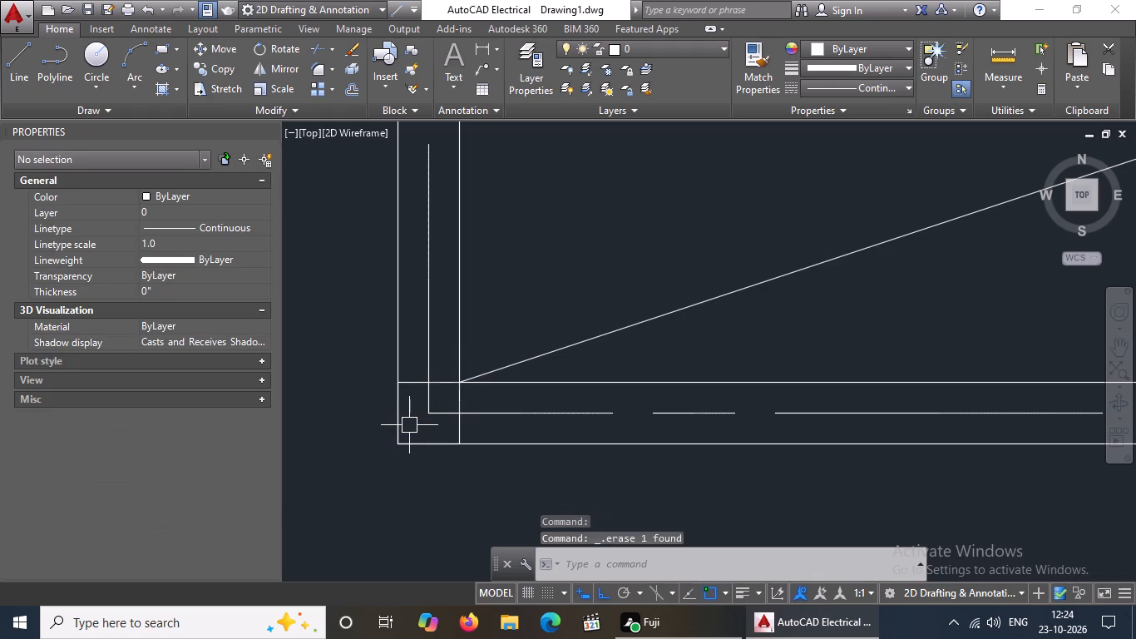
# Trim the vertical and horizontal beam centrelines where they run inside the bottom-left corner column.
pyautogui.write('TR')
pyautogui.press('Return')
pyautogui.press('Return')
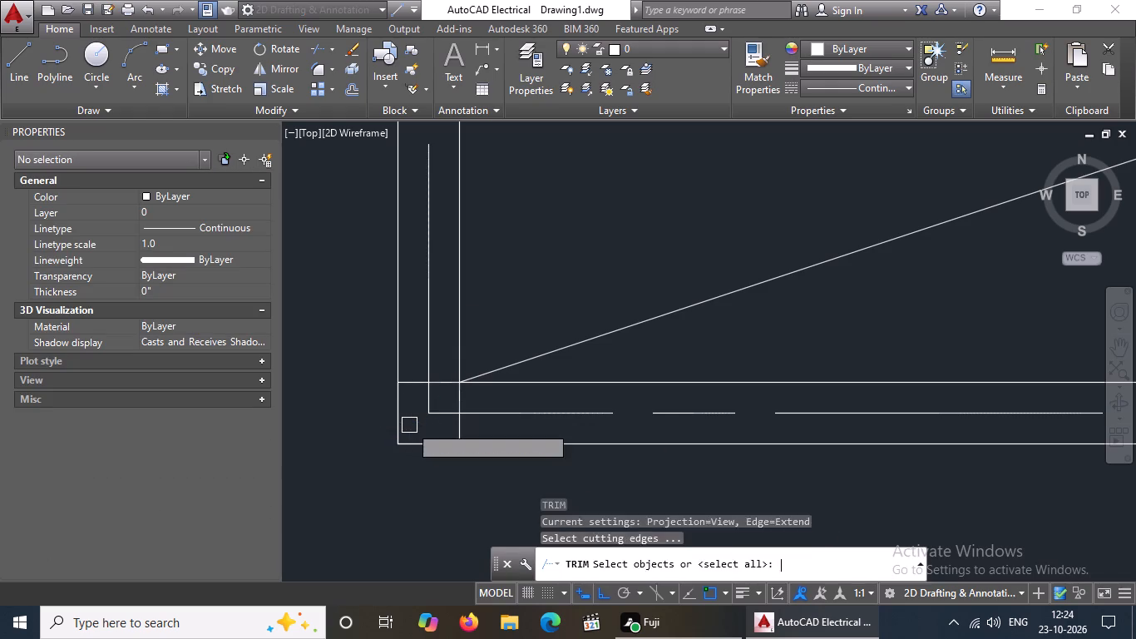
pyautogui.scroll(2, 424, 394)
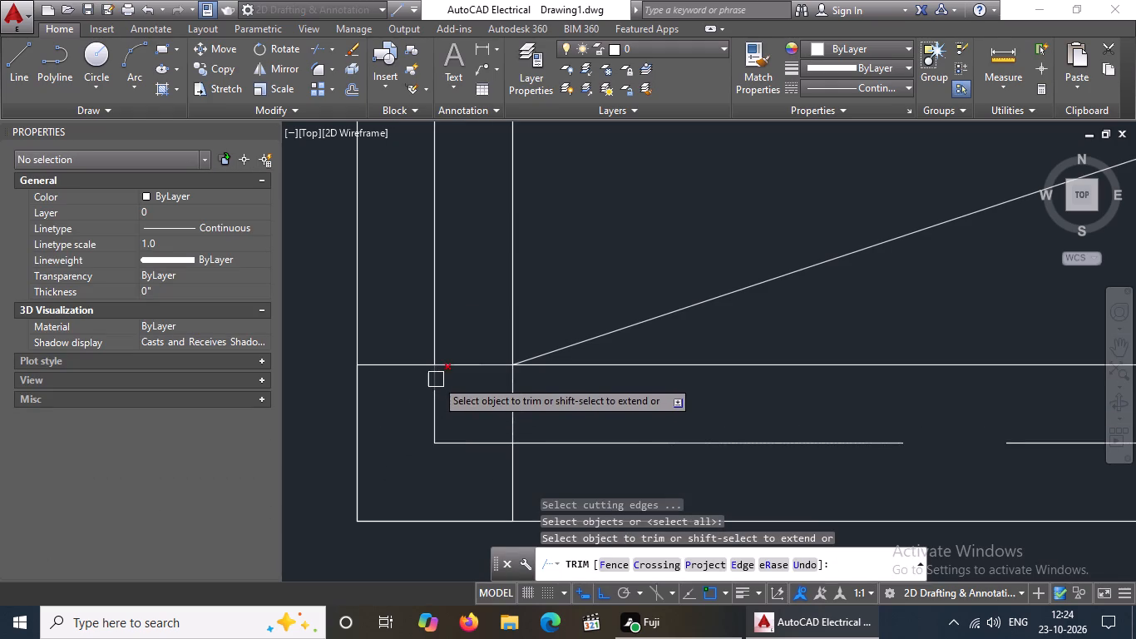
pyautogui.click(436, 379)
pyautogui.click(498, 442)
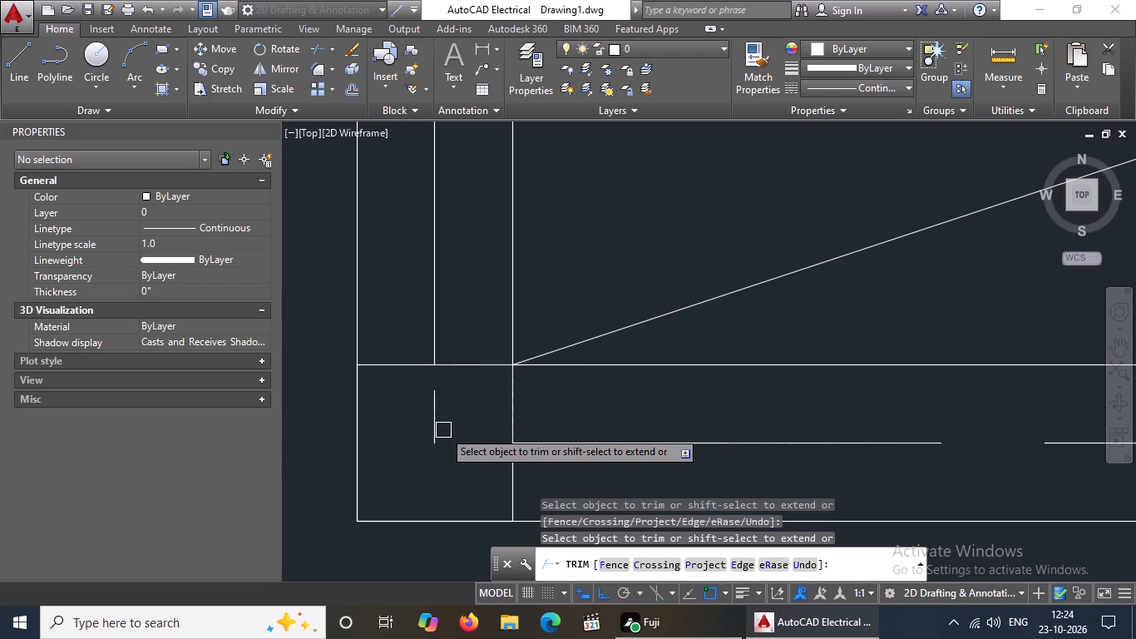
pyautogui.press('Escape')
# Delete the leftover vertical centreline piece inside the beam plan's bottom-left corner column.
pyautogui.click(428, 427)
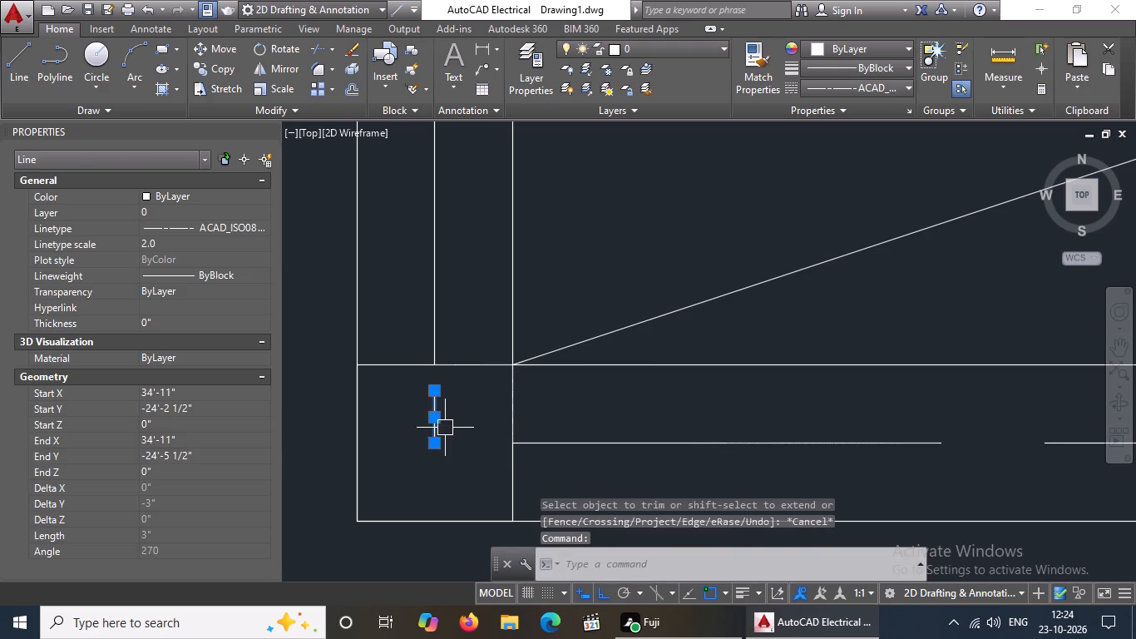
pyautogui.press('Return')
pyautogui.press('Delete')
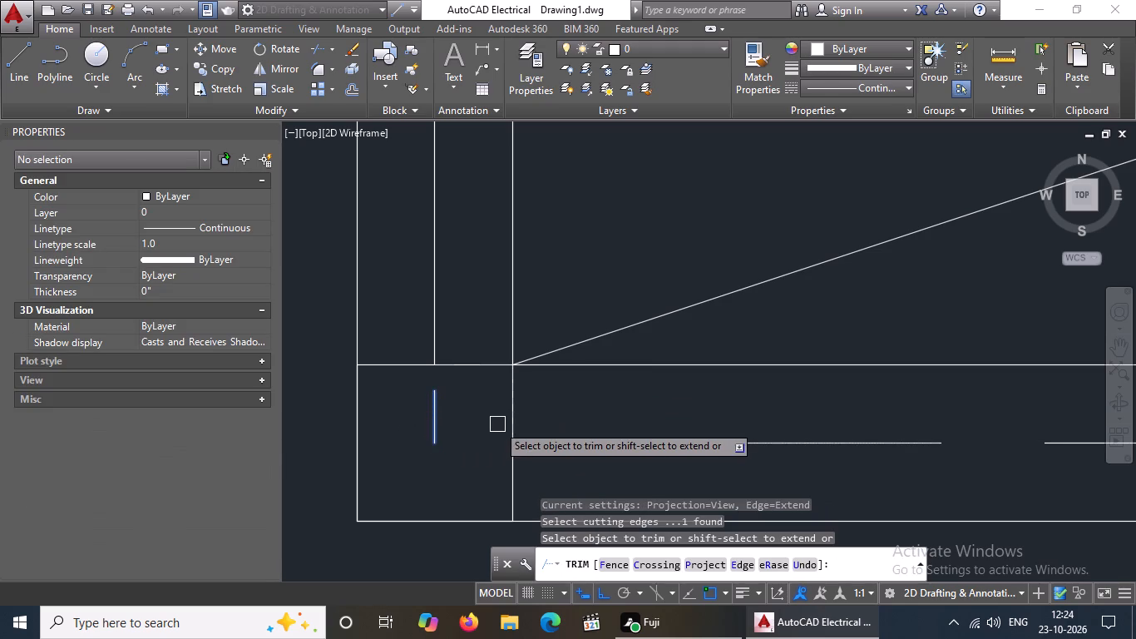
pyautogui.press('Delete')
pyautogui.press('Delete')
pyautogui.press('Escape')
pyautogui.click(437, 428)
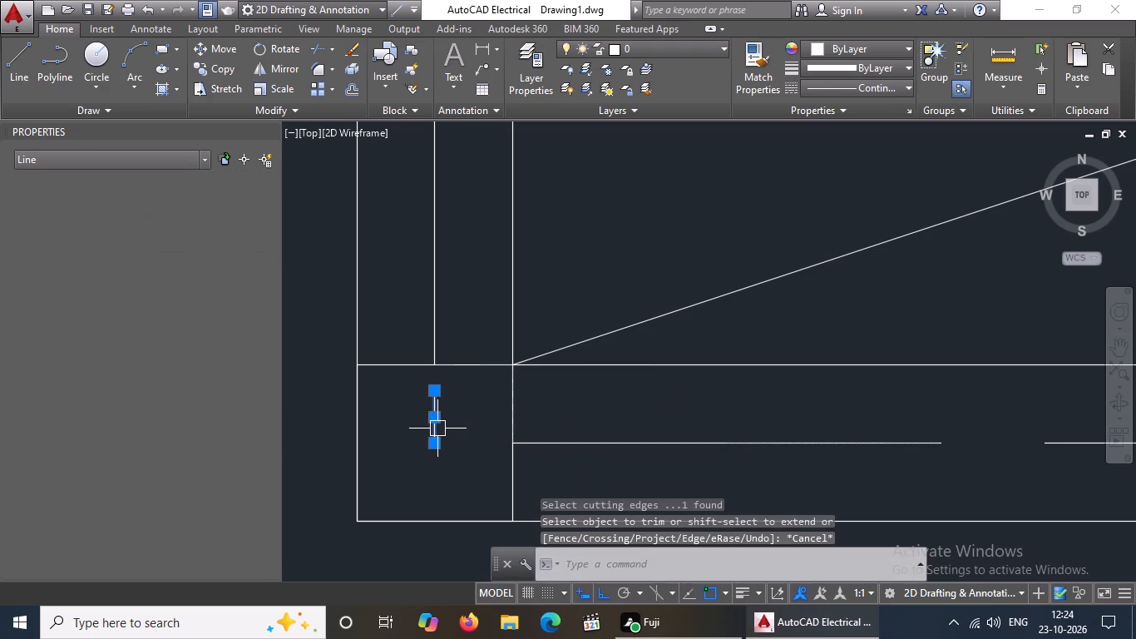
pyautogui.press('Delete')
# Delete both diagonals of the cross inside the beam plan's bottom-right corner column.
pyautogui.scroll(-7, 472, 419)
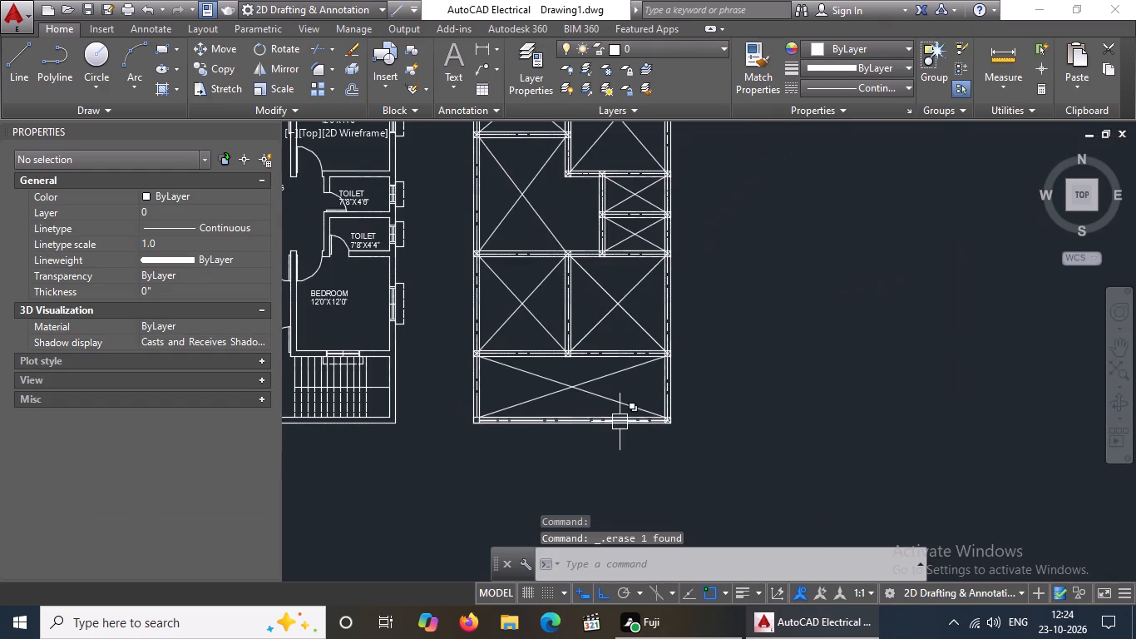
pyautogui.scroll(2, 620, 422)
pyautogui.scroll(4, 743, 415)
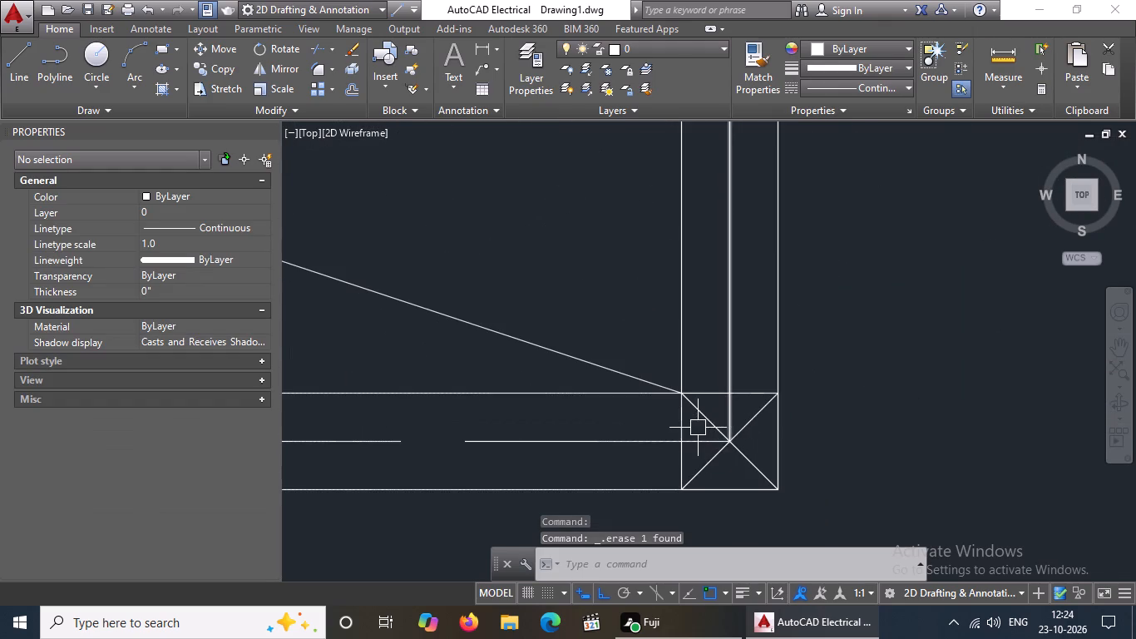
pyautogui.click(703, 425)
pyautogui.press('Delete')
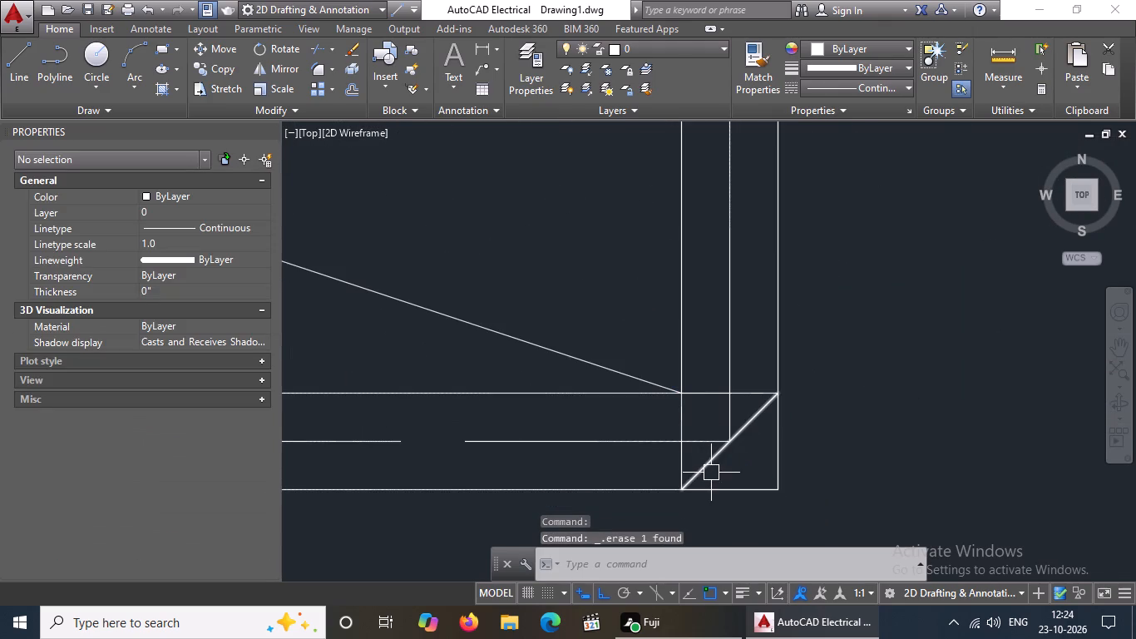
pyautogui.click(704, 466)
pyautogui.press('Delete')
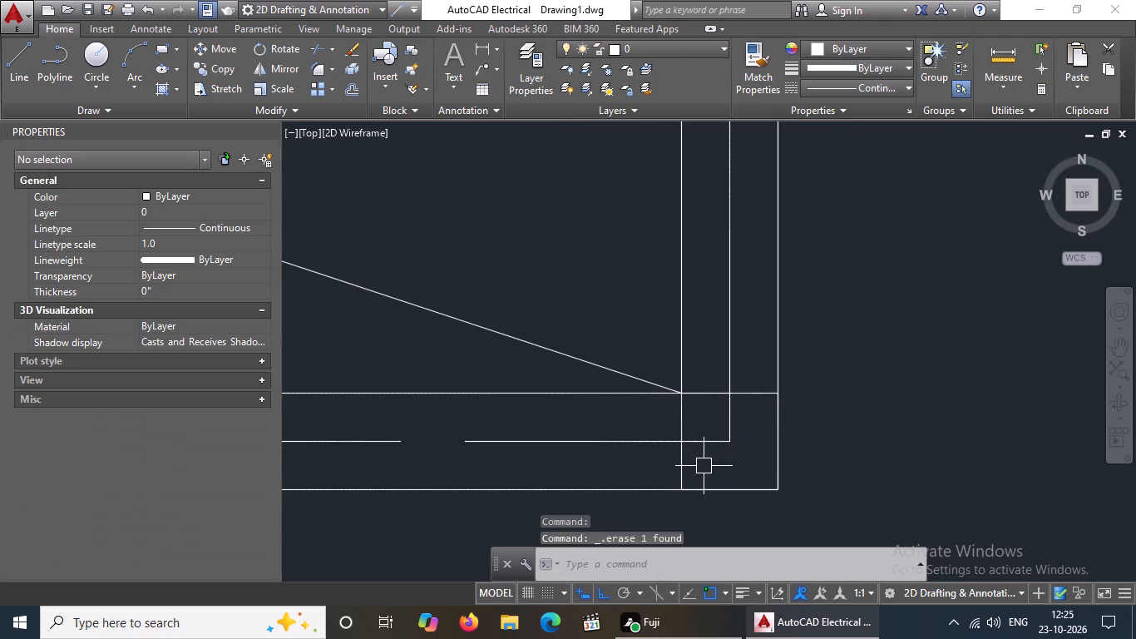
pyautogui.press('Escape')
# Trim the horizontal and vertical centrelines inside the bottom-right corner column and delete the leftover vertical piece.
pyautogui.write('TR')
pyautogui.press('Return')
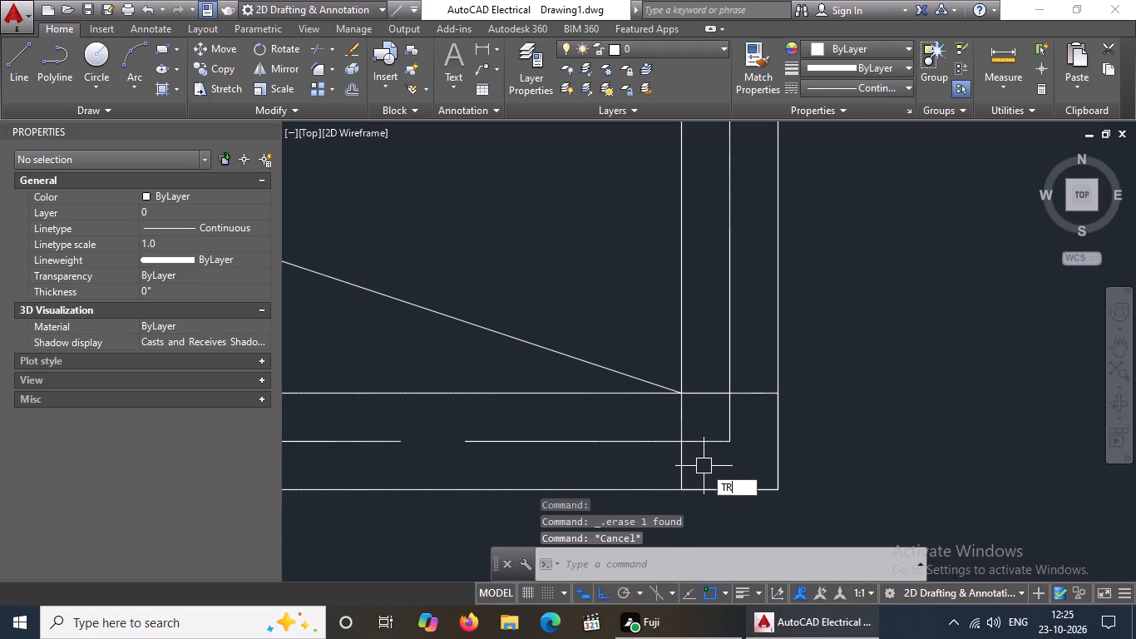
pyautogui.press('Return')
pyautogui.moveTo(699, 442); pyautogui.dragTo(710, 433)
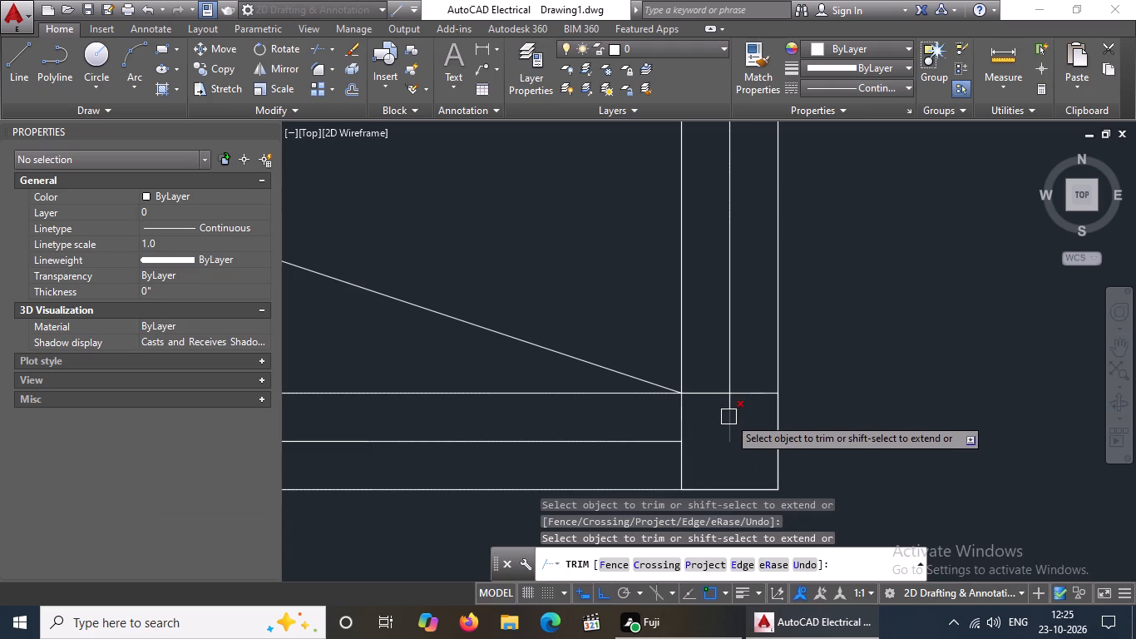
pyautogui.click(733, 407)
pyautogui.press('Escape')
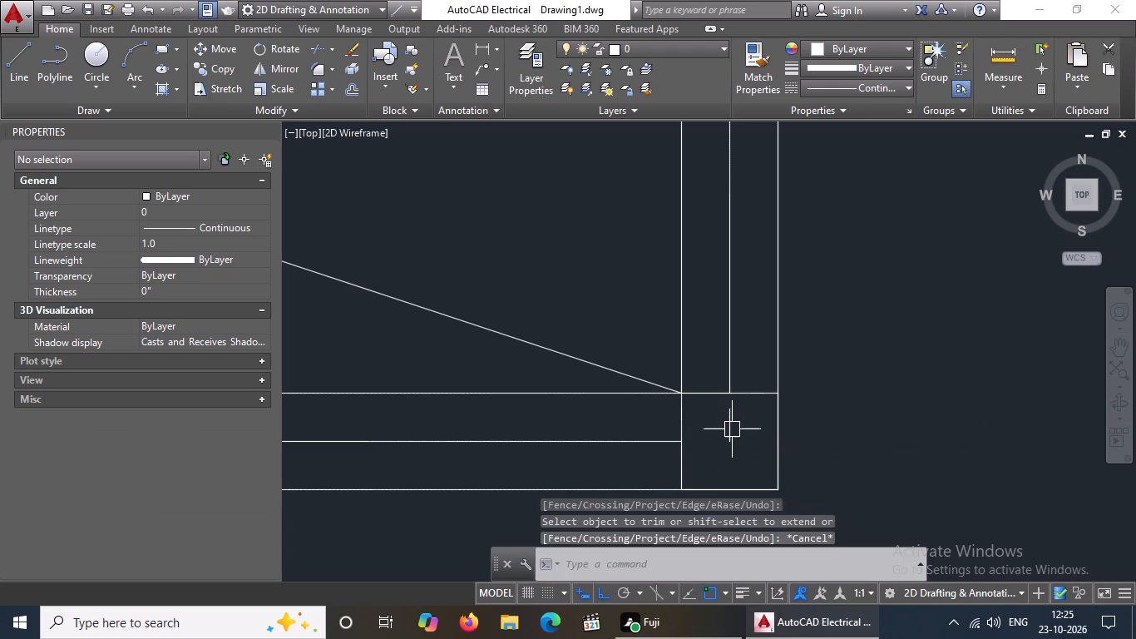
pyautogui.click(729, 430)
pyautogui.press('Delete')
# Delete both diagonals of the cross inside the left column on the beam above the bottom bay.
pyautogui.scroll(-4, 748, 427)
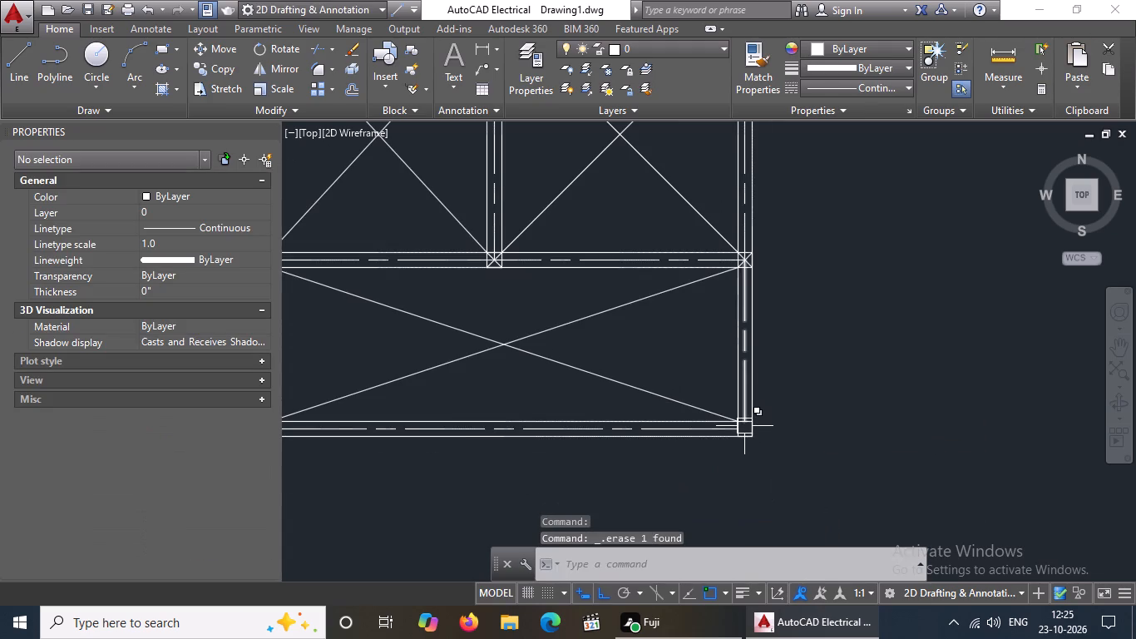
pyautogui.scroll(-1, 654, 394)
pyautogui.scroll(3, 407, 316)
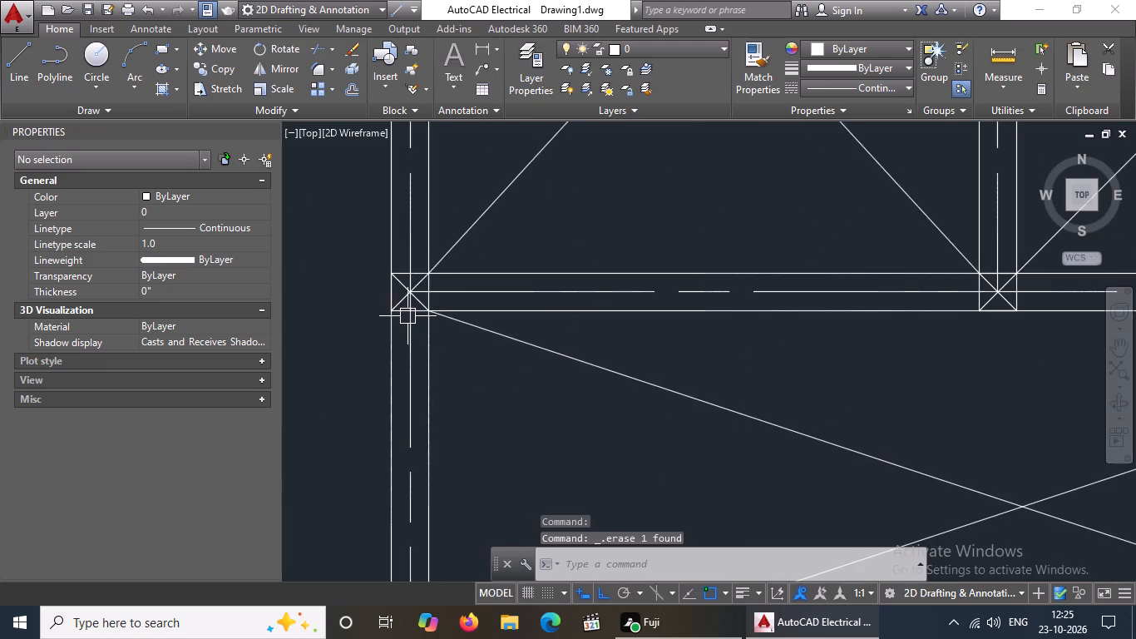
pyautogui.scroll(3, 378, 293)
pyautogui.press('Escape')
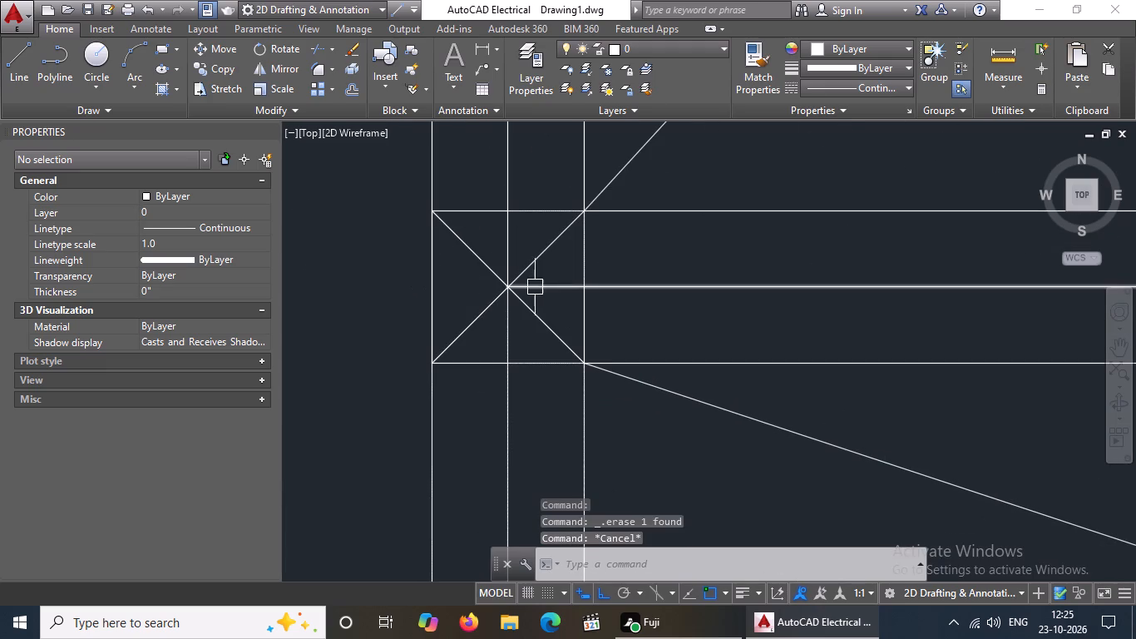
pyautogui.click(535, 318)
pyautogui.press('Delete')
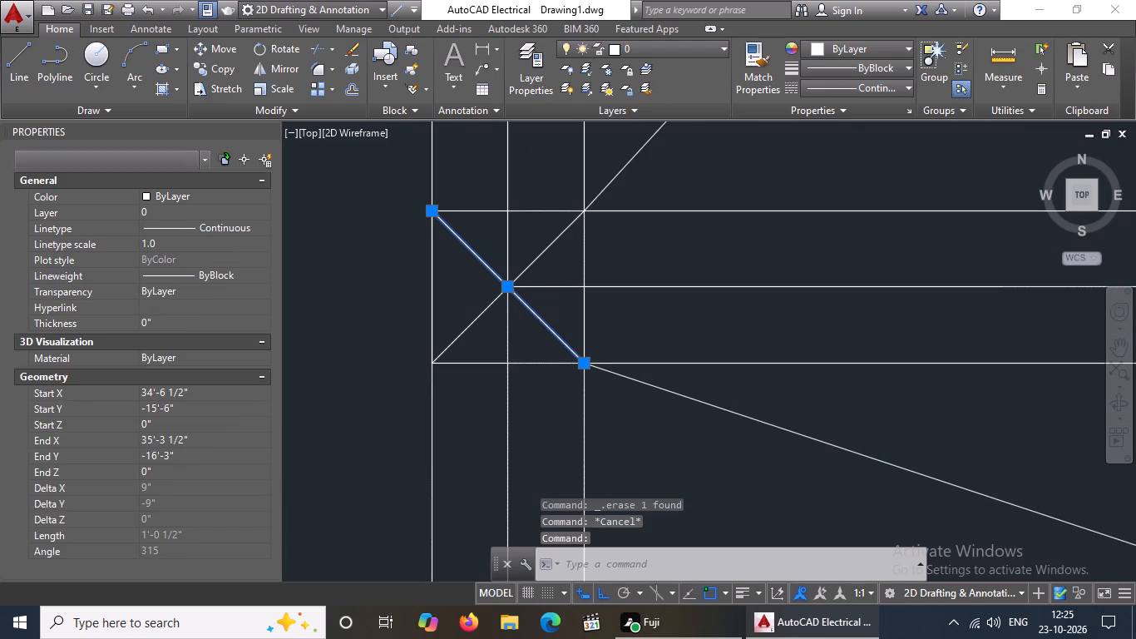
pyautogui.click(477, 326)
pyautogui.press('Delete')
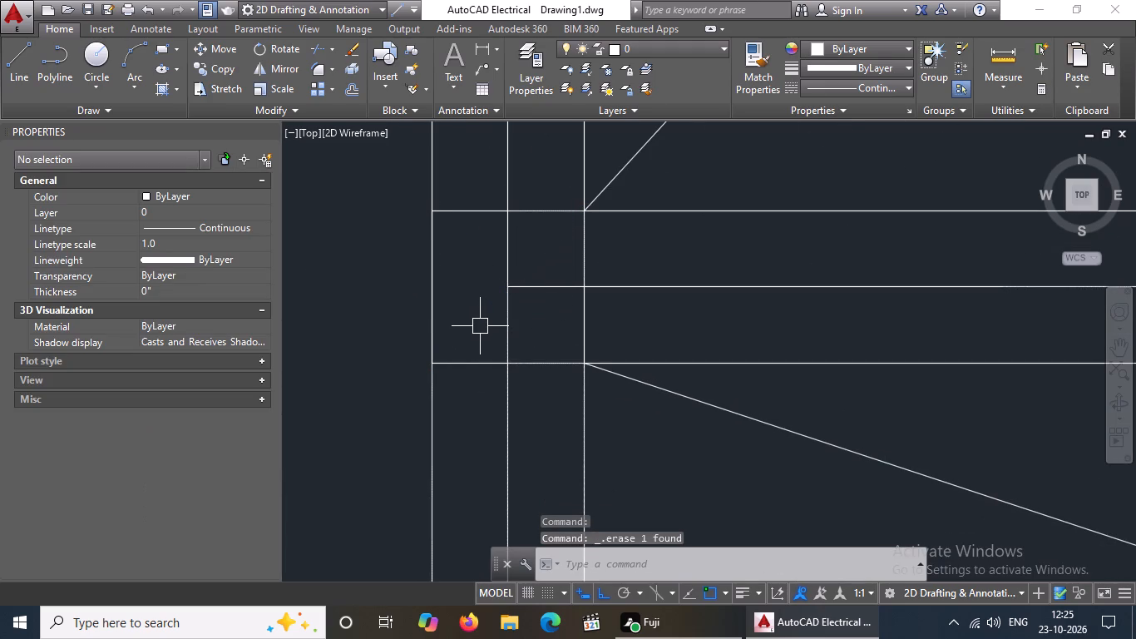
pyautogui.press('Escape')
# Trim the beam centrelines inside the left column above the bottom bay and delete the leftover pieces.
pyautogui.write('TR')
pyautogui.press('Return')
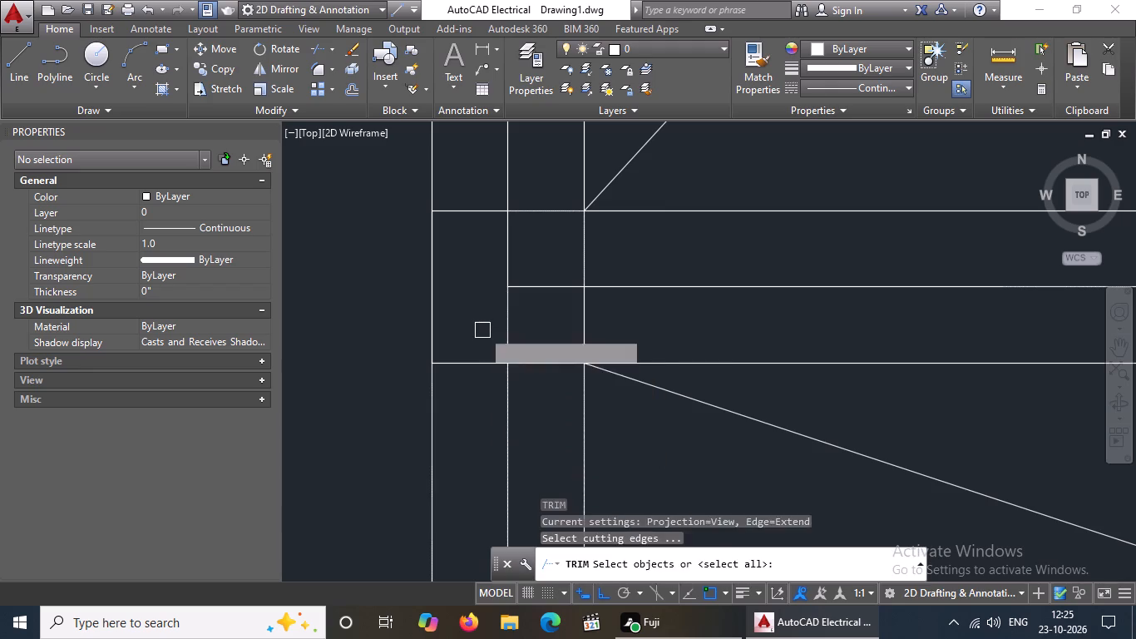
pyautogui.press('Return')
pyautogui.moveTo(506, 349); pyautogui.dragTo(516, 342)
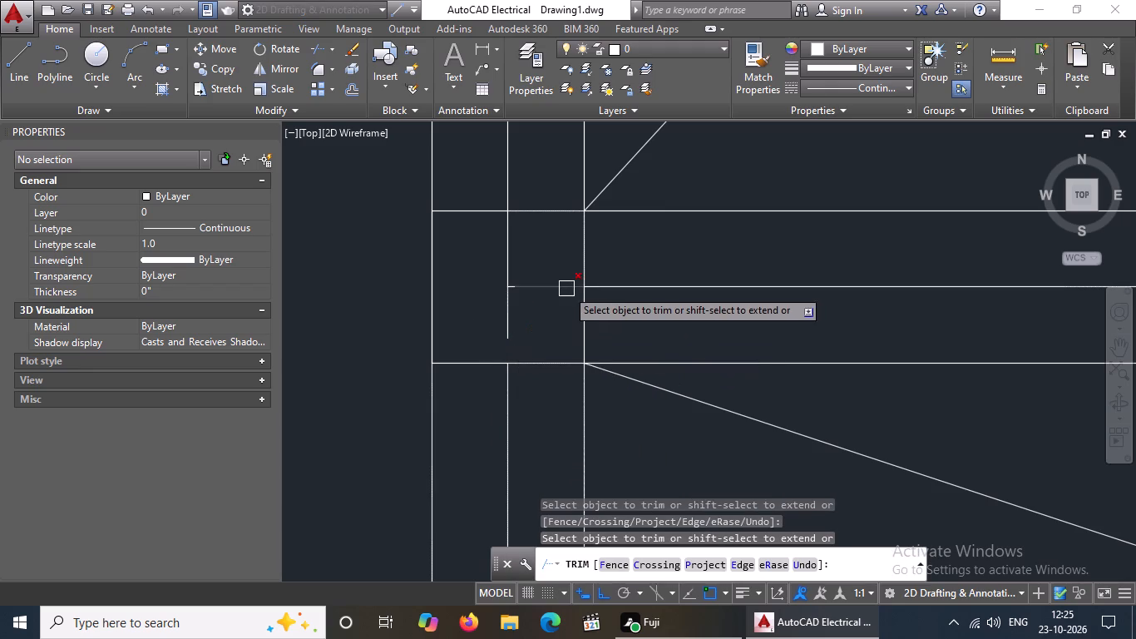
pyautogui.click(566, 289)
pyautogui.moveTo(514, 226); pyautogui.dragTo(514, 240)
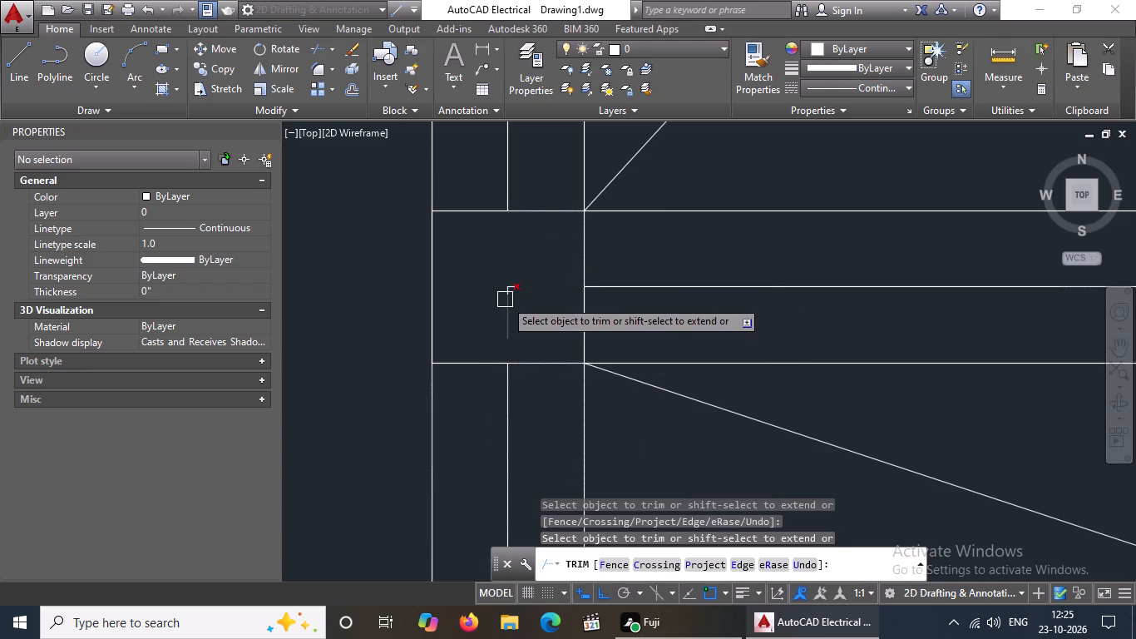
pyautogui.press('Escape')
pyautogui.moveTo(492, 268); pyautogui.dragTo(508, 315)
pyautogui.click(536, 342)
pyautogui.press('Delete')
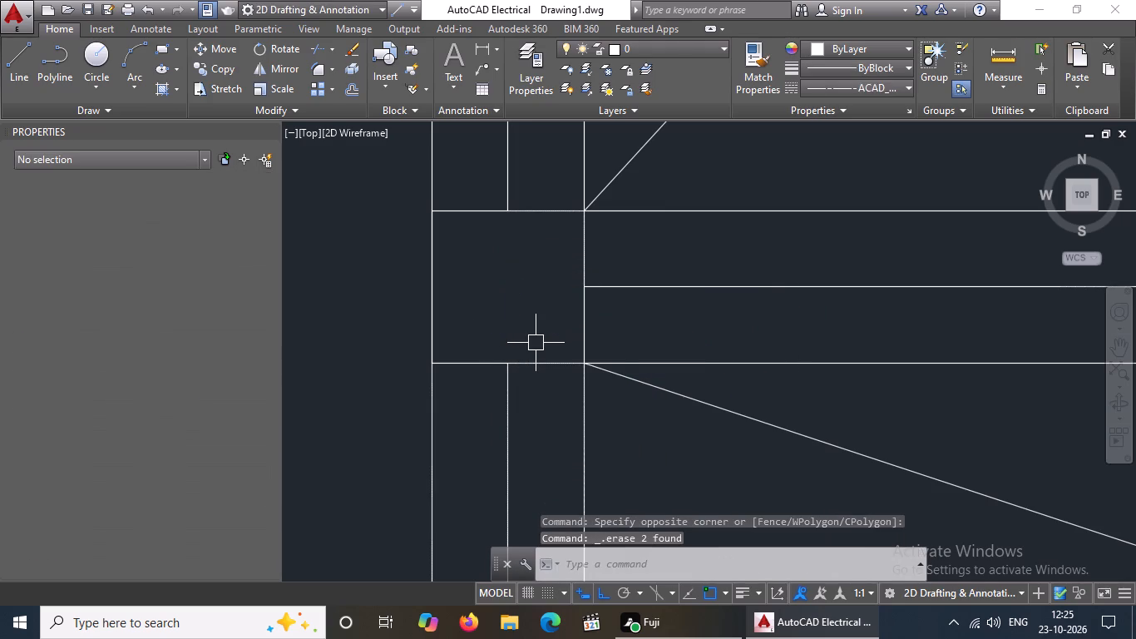
# Delete both diagonals of the cross inside the middle column on the beam above the bottom bay.
pyautogui.scroll(-6, 536, 342)
pyautogui.scroll(1, 763, 318)
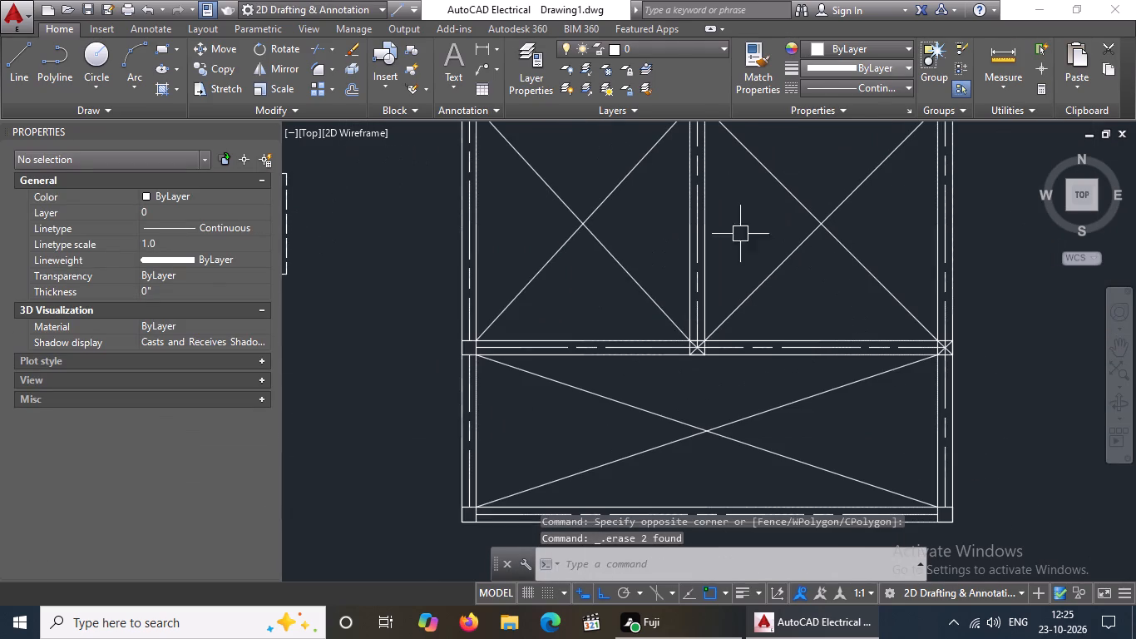
pyautogui.scroll(3, 727, 363)
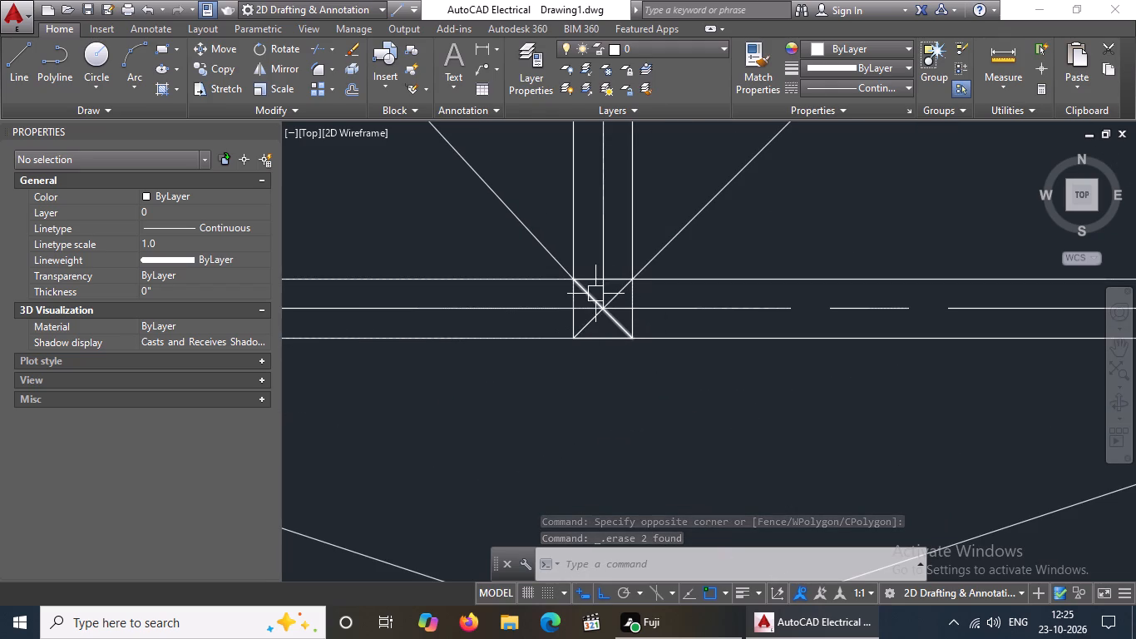
pyautogui.click(595, 294)
pyautogui.press('Delete')
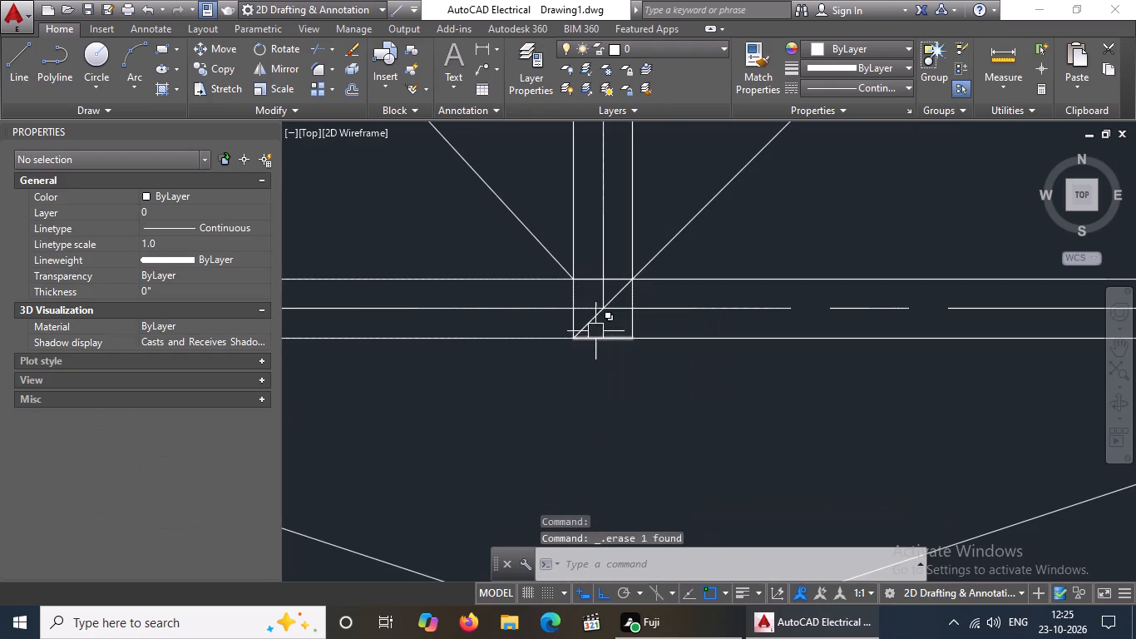
pyautogui.click(590, 319)
pyautogui.press('Delete')
pyautogui.press('Escape')
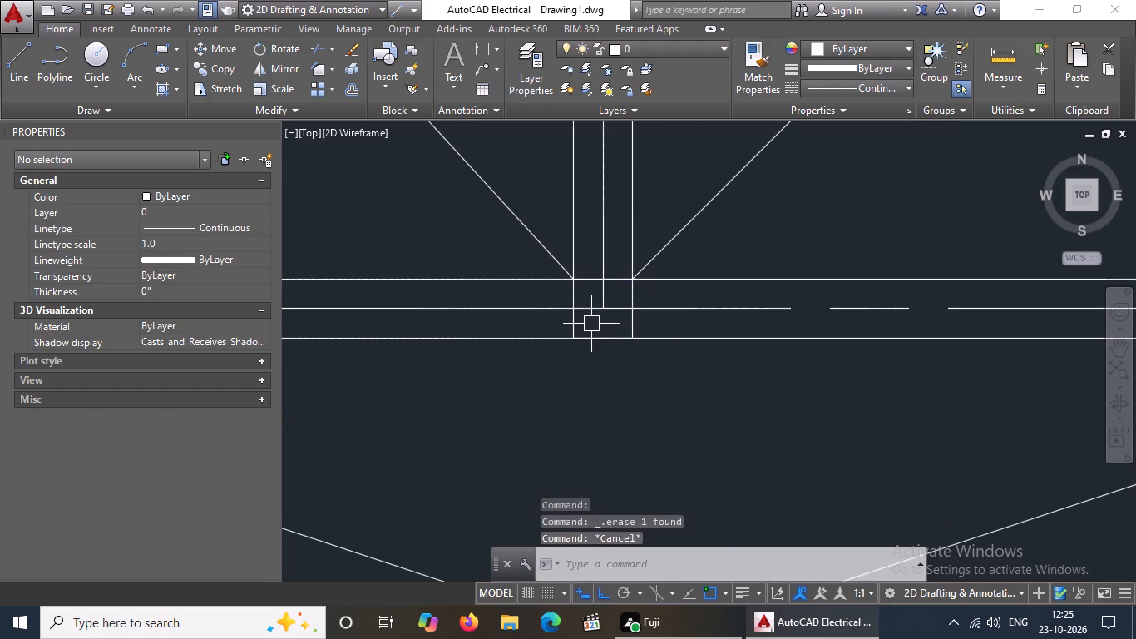
# Trim the beam centrelines inside the middle column above the bottom bay and delete the leftover piece.
pyautogui.press('t')
pyautogui.press('r')
pyautogui.press('Return')
pyautogui.press('Return')
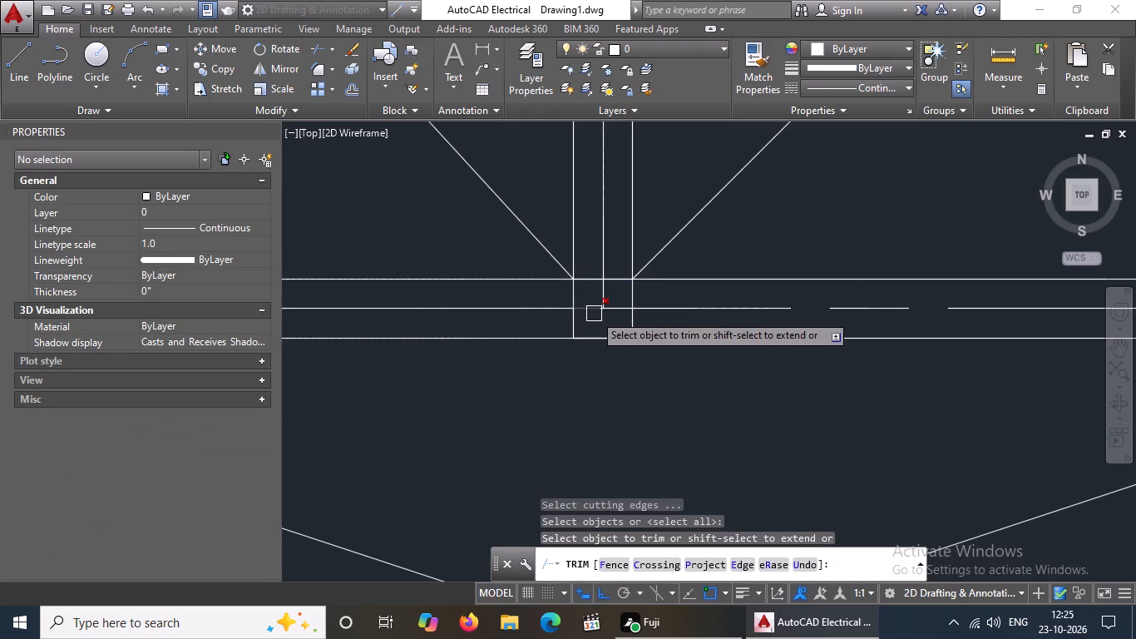
pyautogui.moveTo(594, 313); pyautogui.dragTo(599, 297)
pyautogui.moveTo(605, 298); pyautogui.dragTo(636, 327)
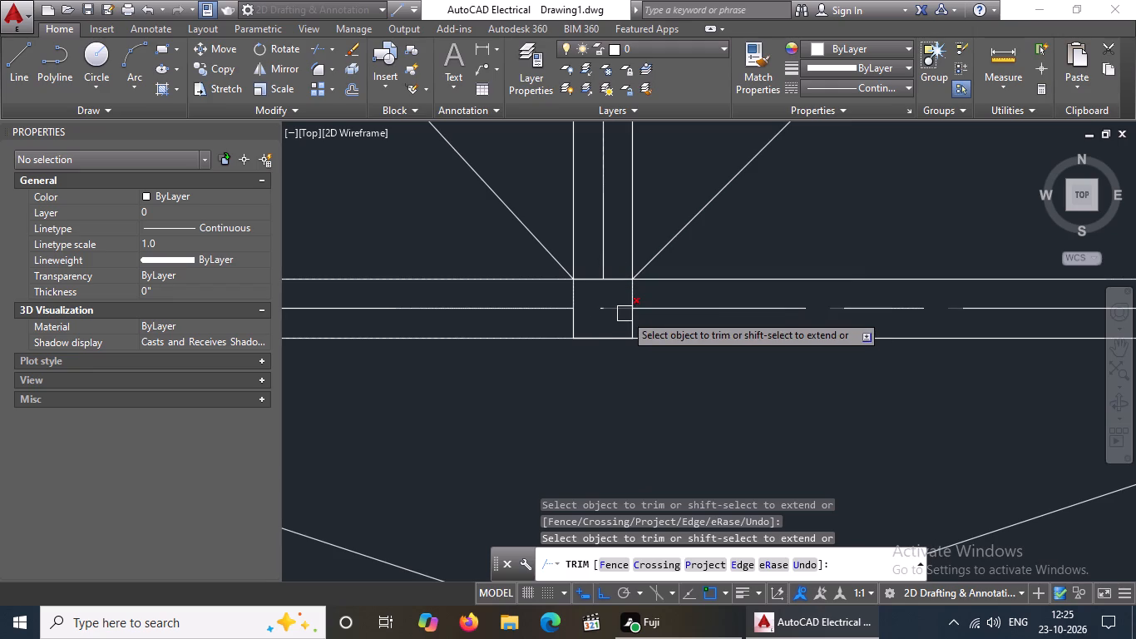
pyautogui.click(625, 313)
pyautogui.press('Escape')
pyautogui.moveTo(590, 306); pyautogui.dragTo(595, 315)
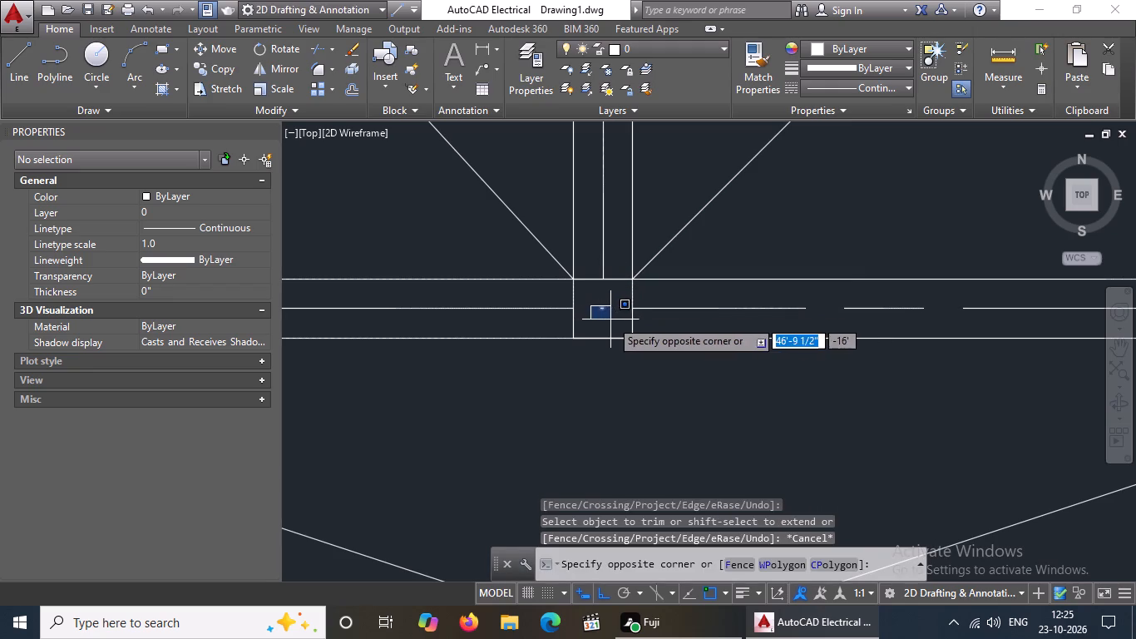
pyautogui.click(611, 319)
pyautogui.press('Delete')
# Delete both diagonals of the cross inside the right column on the beam above the bottom bay.
pyautogui.scroll(-4, 622, 309)
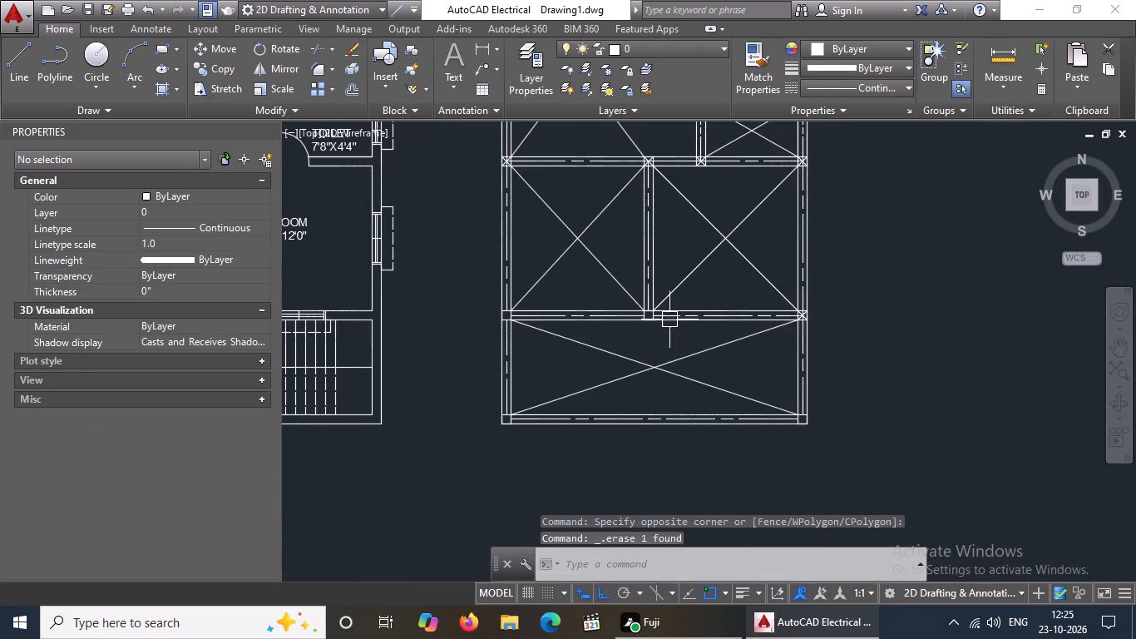
pyautogui.scroll(5, 789, 320)
pyautogui.click(869, 311)
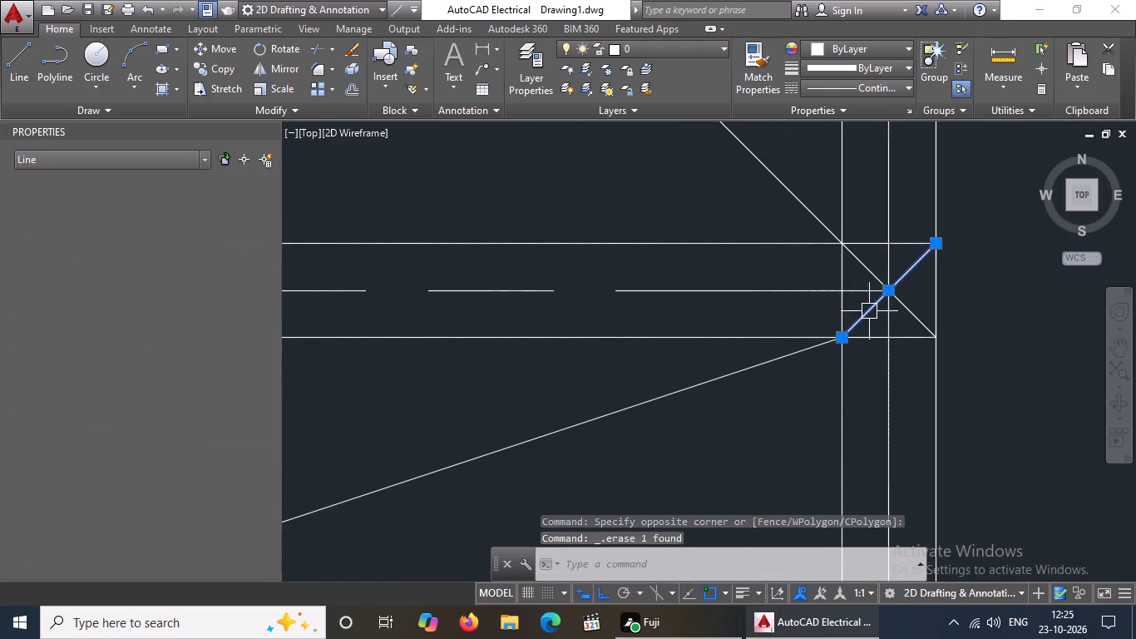
pyautogui.press('Delete')
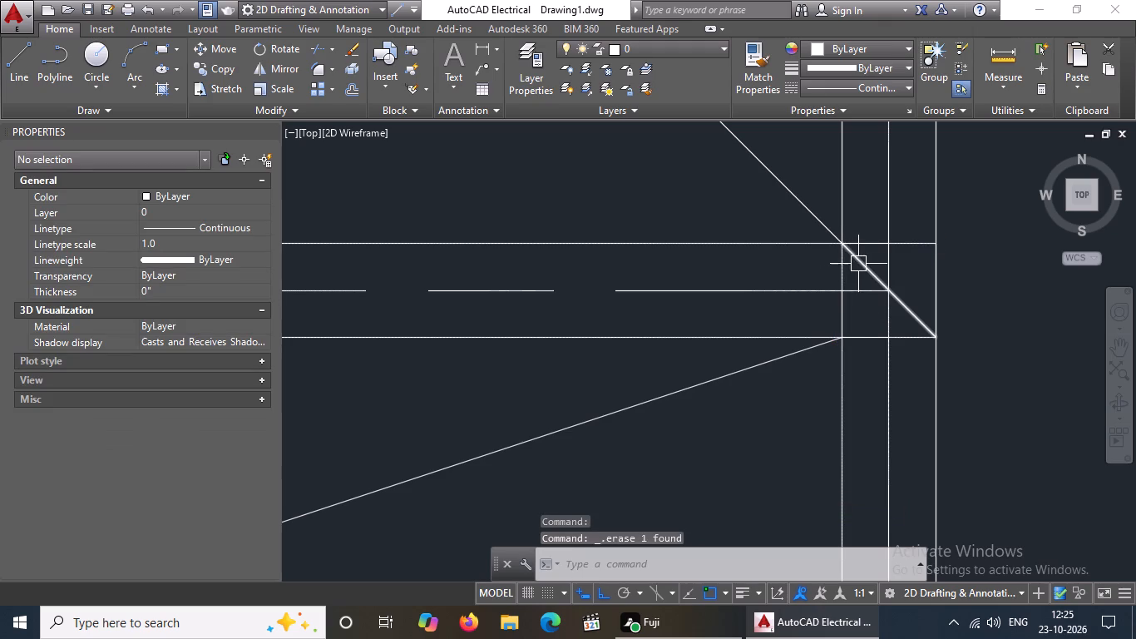
pyautogui.press('Delete')
pyautogui.click(860, 263)
pyautogui.press('Delete')
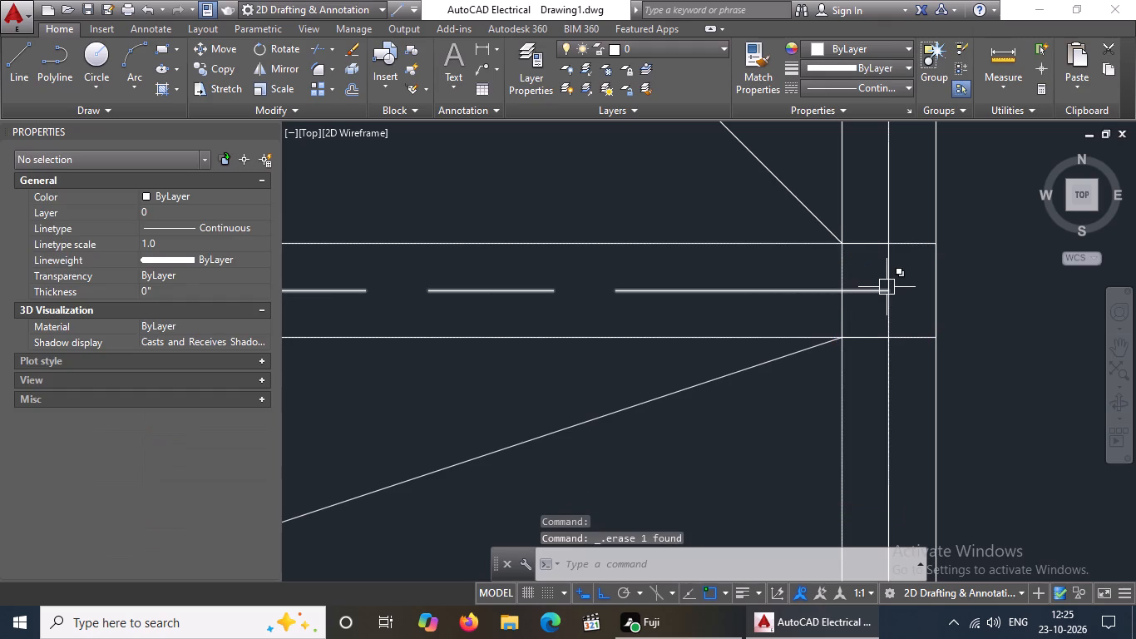
pyautogui.press('Escape')
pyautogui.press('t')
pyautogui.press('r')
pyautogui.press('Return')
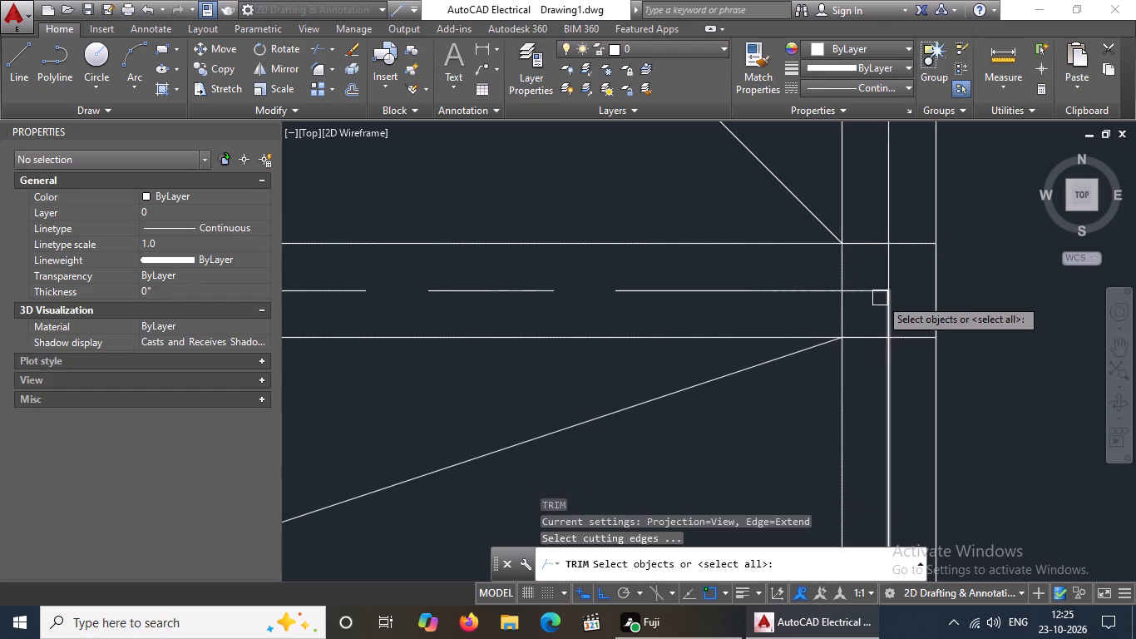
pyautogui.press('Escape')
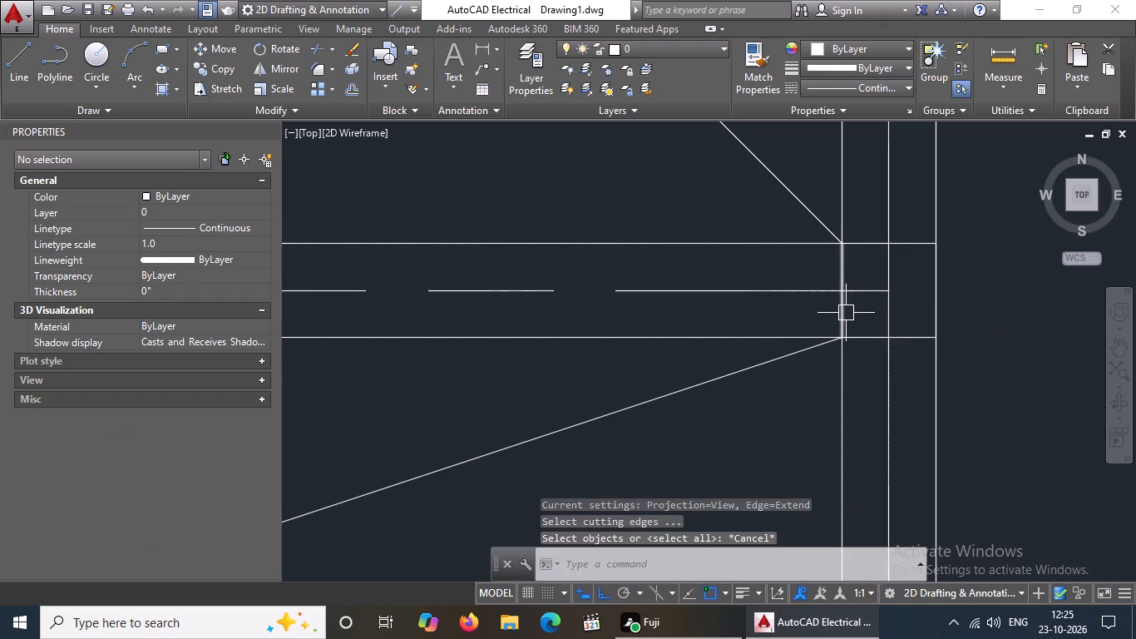
# Trim the beam centrelines inside the right column above the bottom bay and delete the leftover vertical piece.
pyautogui.press('t')
pyautogui.press('r')
pyautogui.press('Return')
pyautogui.press('Return')
pyautogui.moveTo(860, 290); pyautogui.dragTo(884, 279)
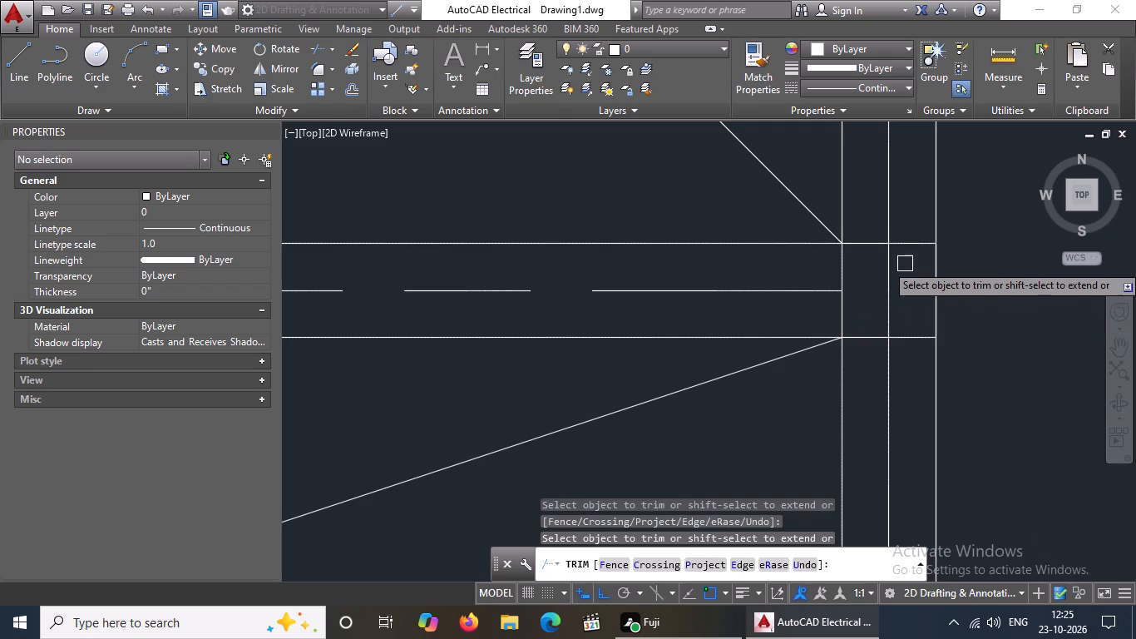
pyautogui.moveTo(889, 270); pyautogui.dragTo(895, 299)
pyautogui.click(892, 325)
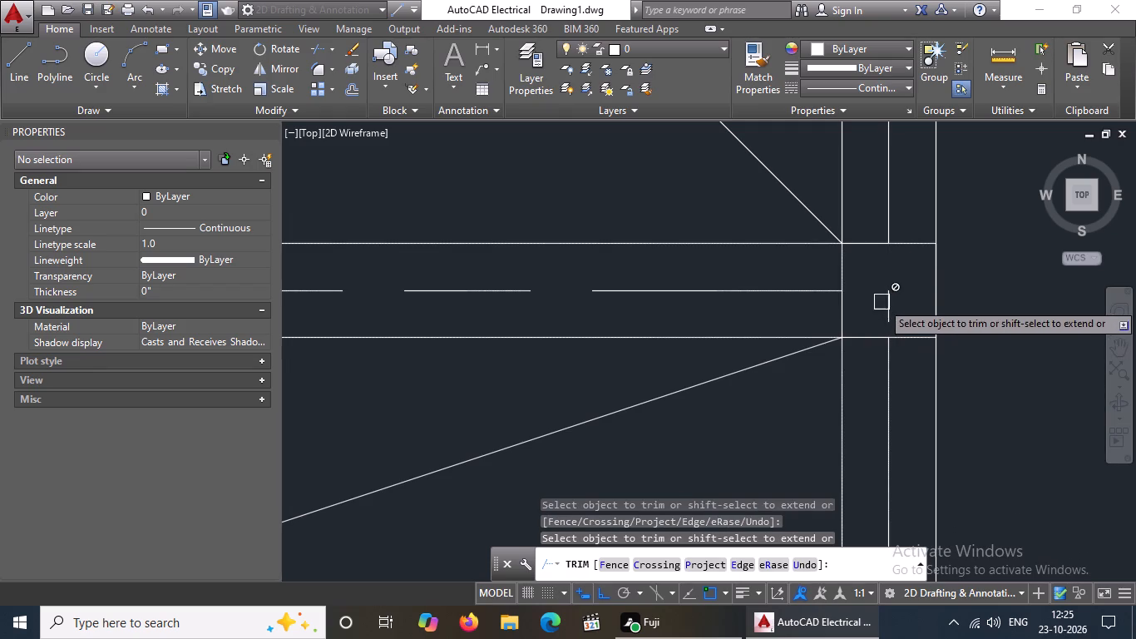
pyautogui.press('Escape')
pyautogui.click(891, 310)
pyautogui.press('Delete')
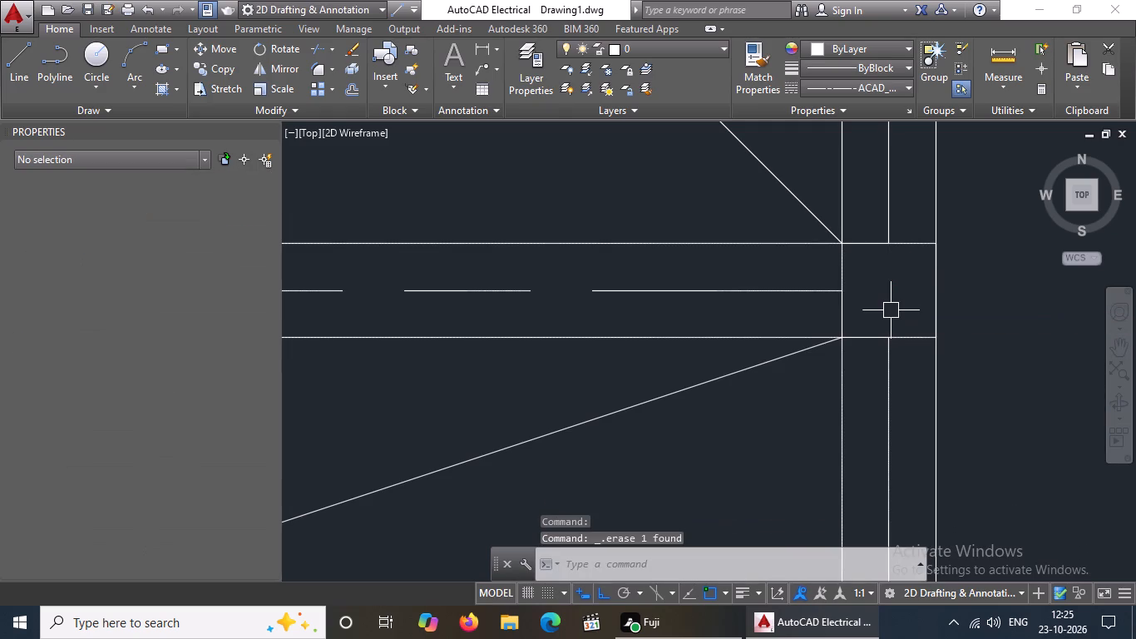
# Delete both diagonals of the cross inside the left column on the beam above the two square bays.
pyautogui.scroll(-3, 852, 320)
pyautogui.scroll(-3, 605, 303)
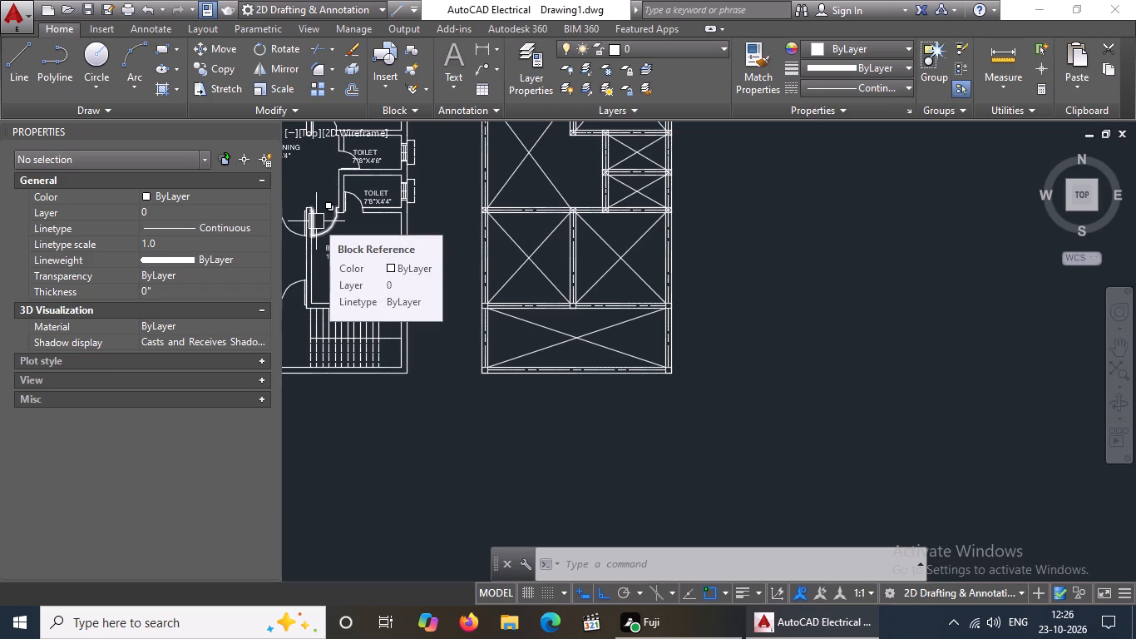
pyautogui.scroll(2, 495, 214)
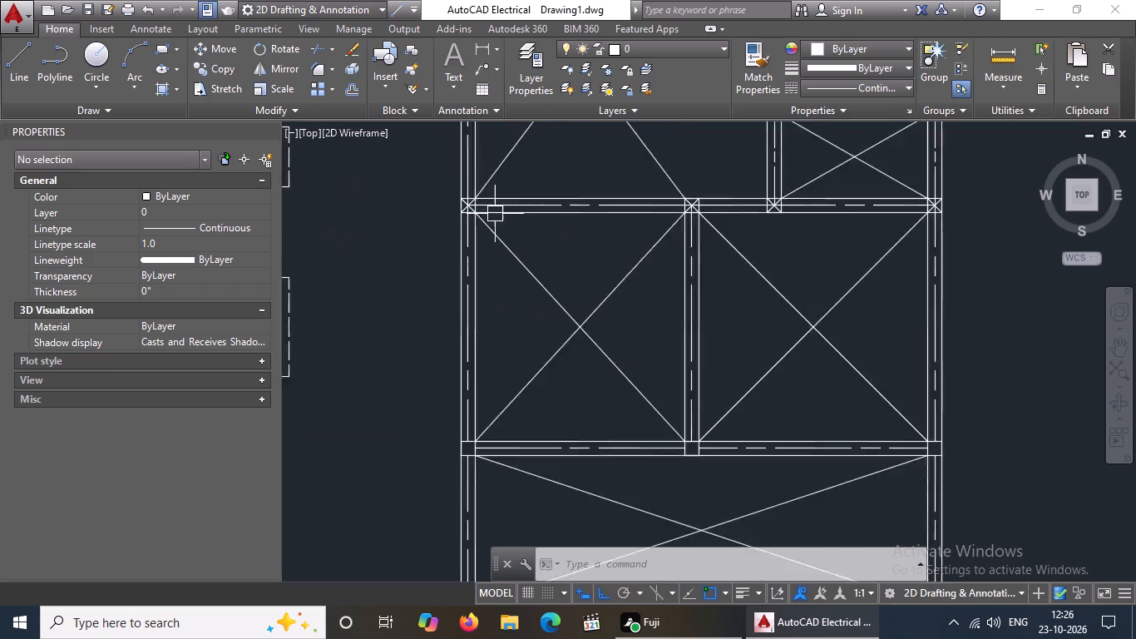
pyautogui.scroll(2, 495, 214)
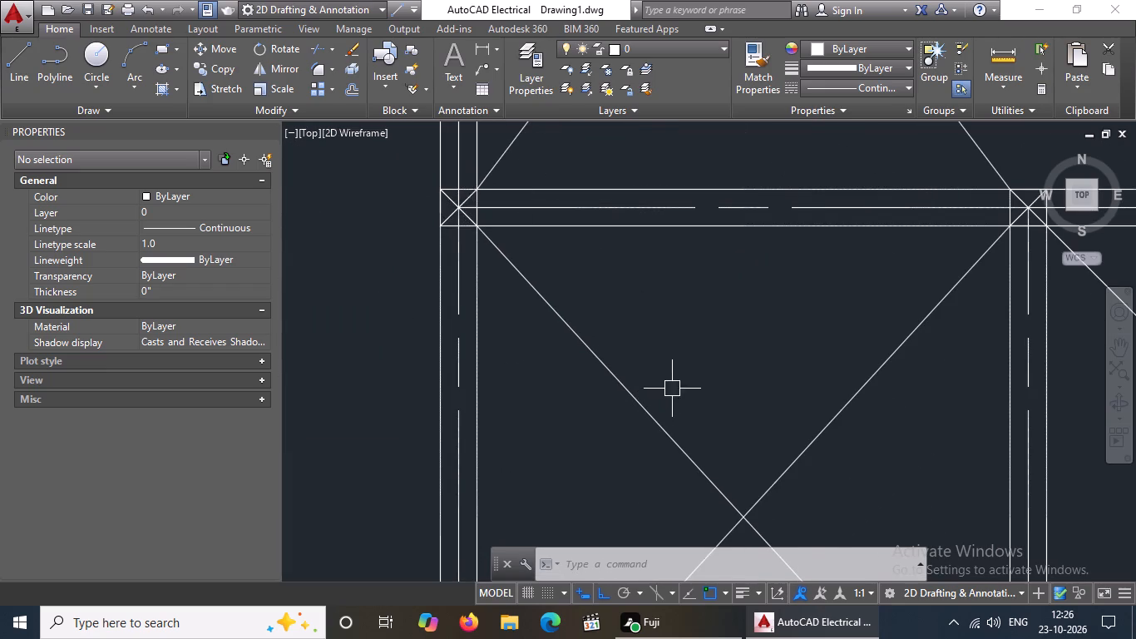
pyautogui.scroll(-2, 685, 372)
pyautogui.moveTo(699, 346); pyautogui.dragTo(554, 441, button='middle')
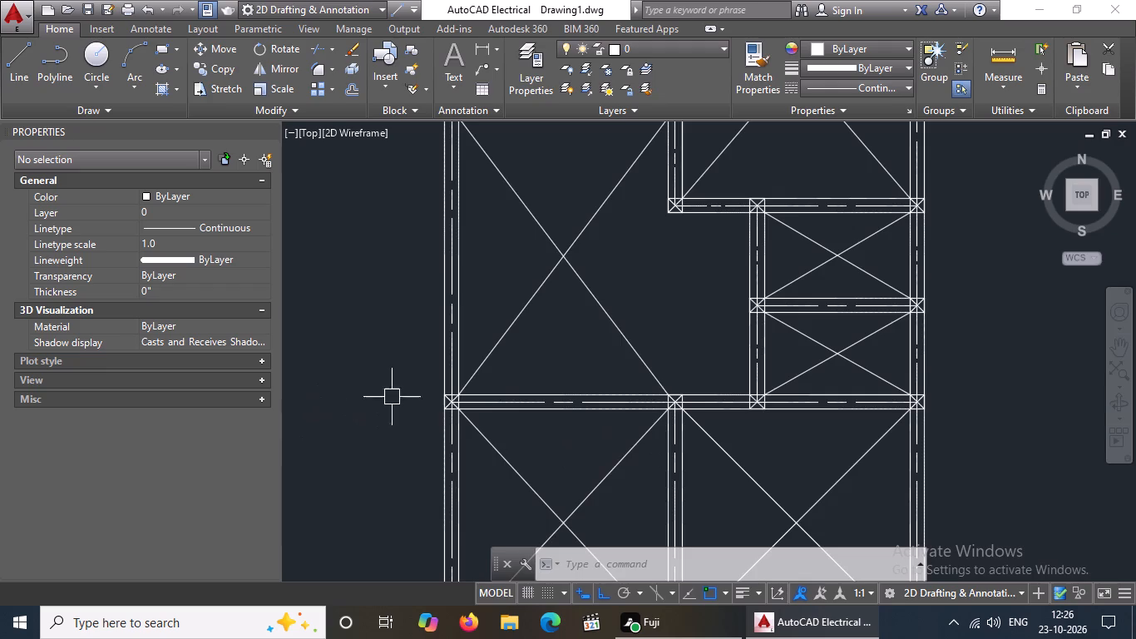
pyautogui.scroll(4, 449, 409)
pyautogui.click(445, 389)
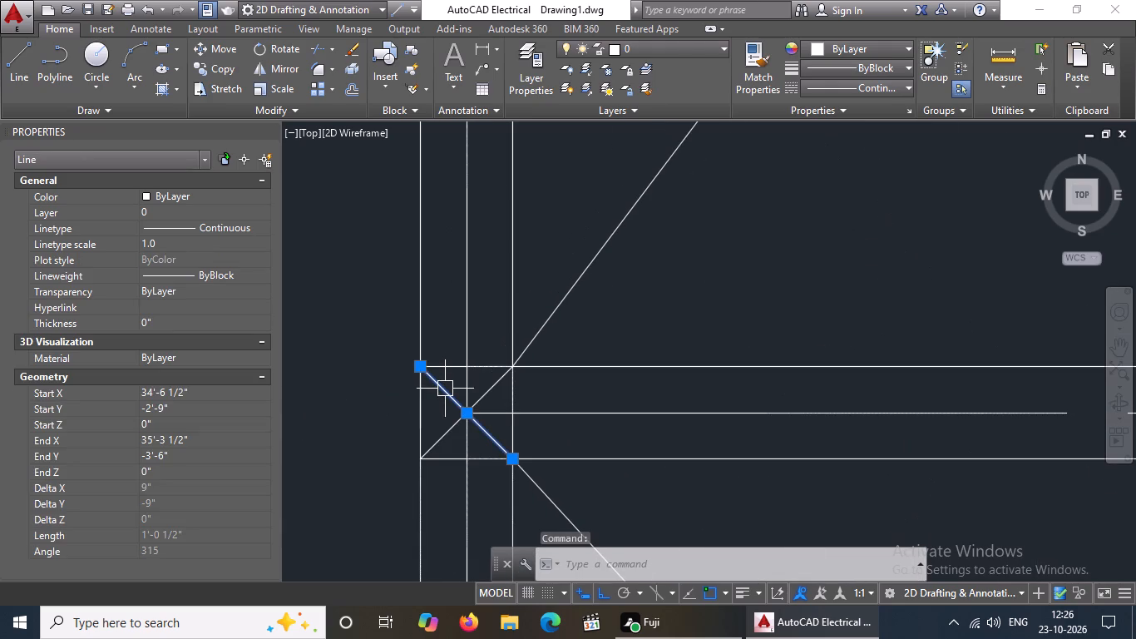
pyautogui.press('Delete')
pyautogui.click(455, 435)
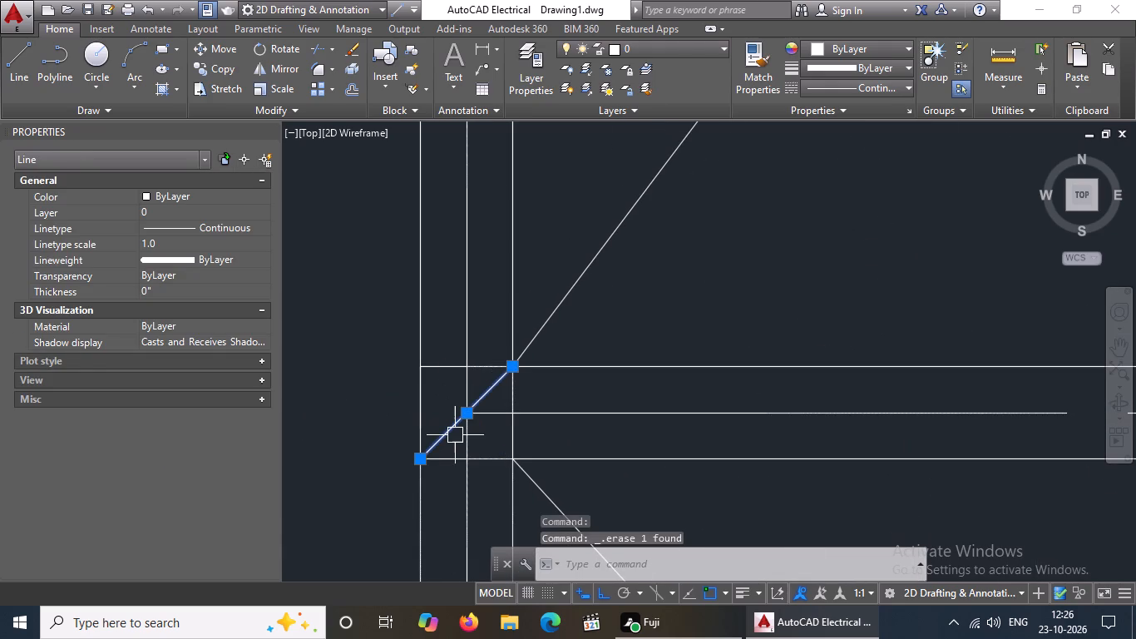
pyautogui.press('Return')
pyautogui.press('Delete')
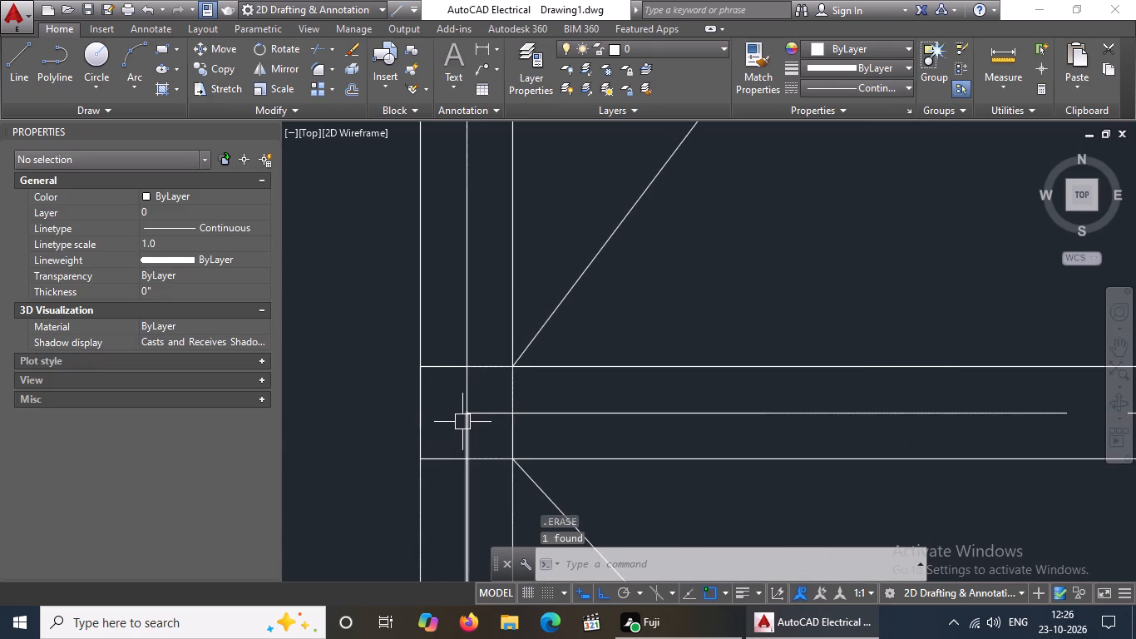
# Trim the beam centrelines inside the left column above the two square bays and delete the leftover pieces.
pyautogui.write('TR')
pyautogui.press('Return')
pyautogui.press('Return')
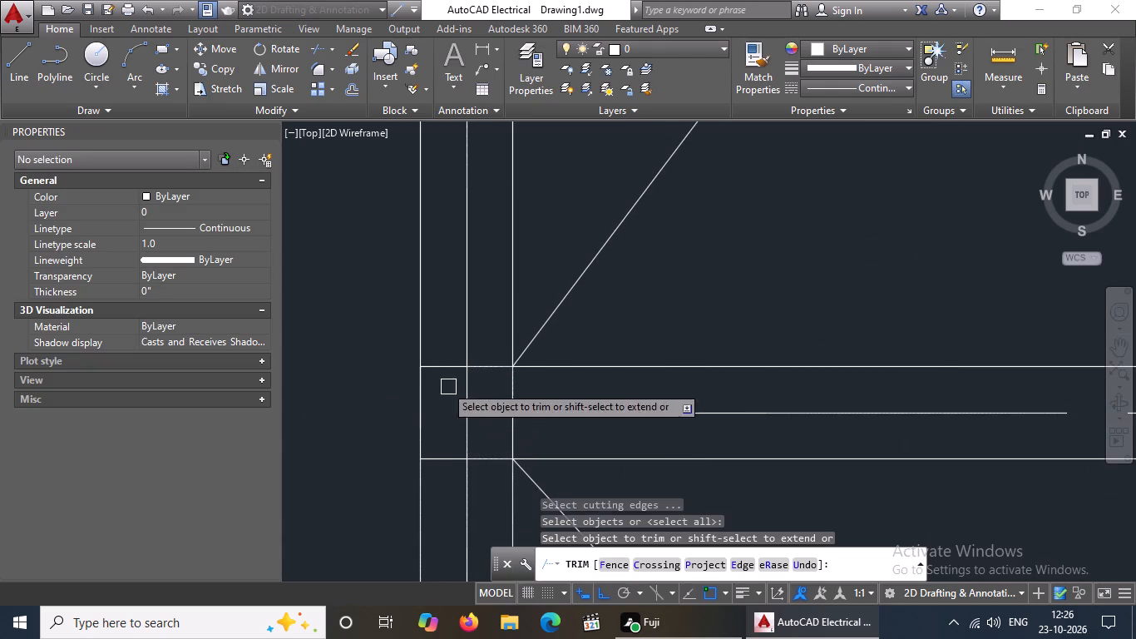
pyautogui.moveTo(464, 384); pyautogui.dragTo(473, 393)
pyautogui.moveTo(498, 415); pyautogui.dragTo(490, 426)
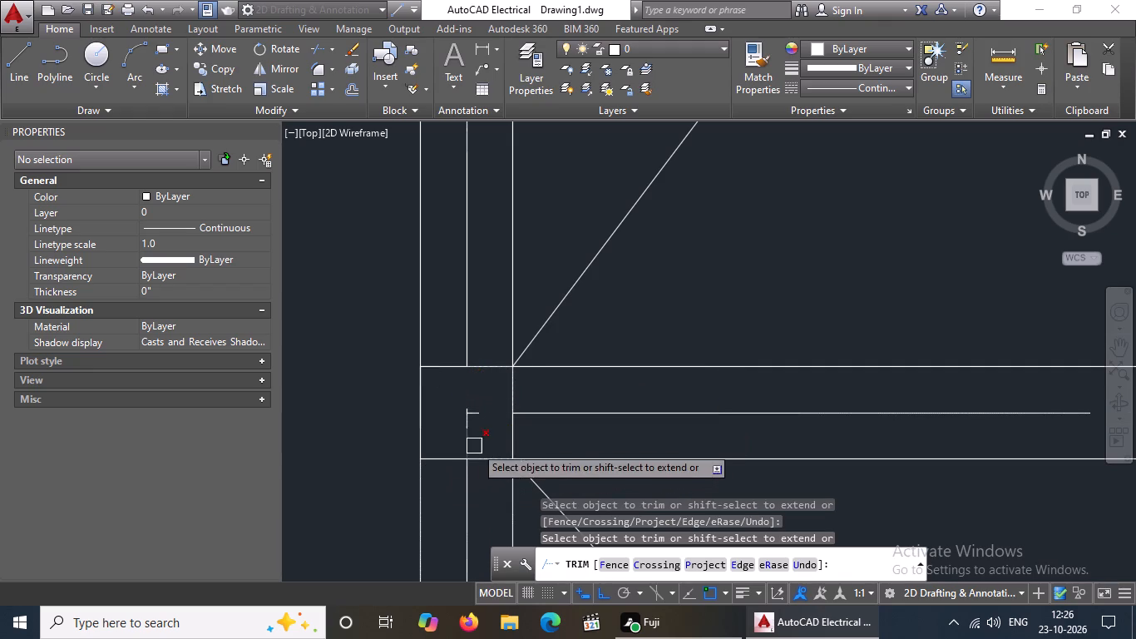
pyautogui.click(469, 447)
pyautogui.press('Escape')
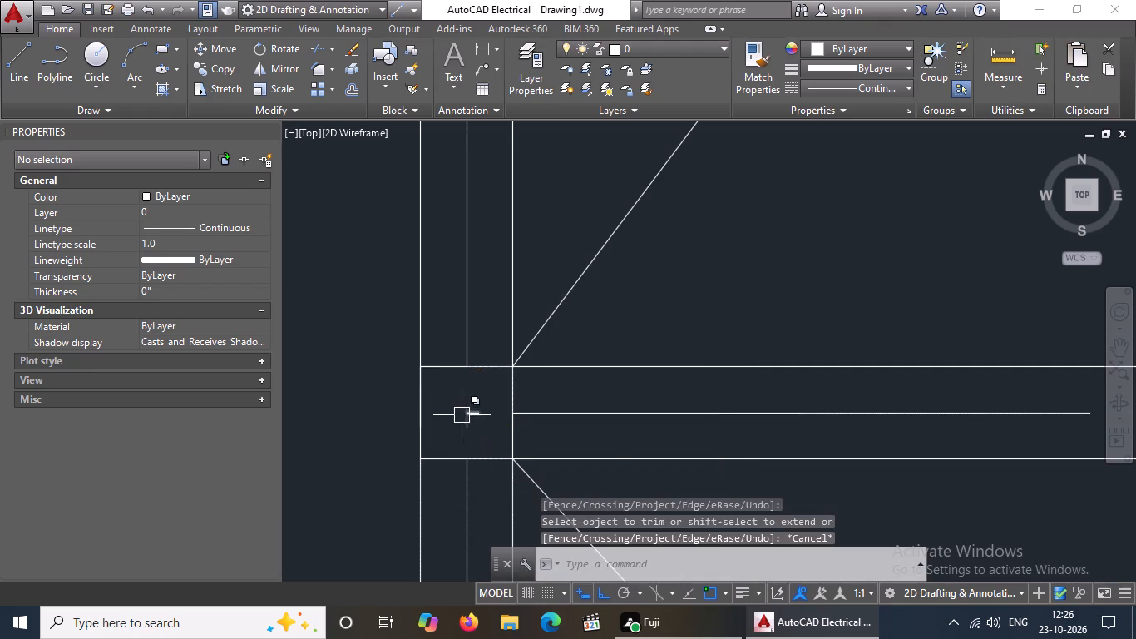
pyautogui.click(463, 414)
pyautogui.press('Escape')
pyautogui.moveTo(452, 398); pyautogui.dragTo(462, 416)
pyautogui.click(482, 438)
pyautogui.press('Delete')
# Delete both diagonals of the cross inside the column between the two square bays, on the beam above them.
pyautogui.scroll(-4, 527, 407)
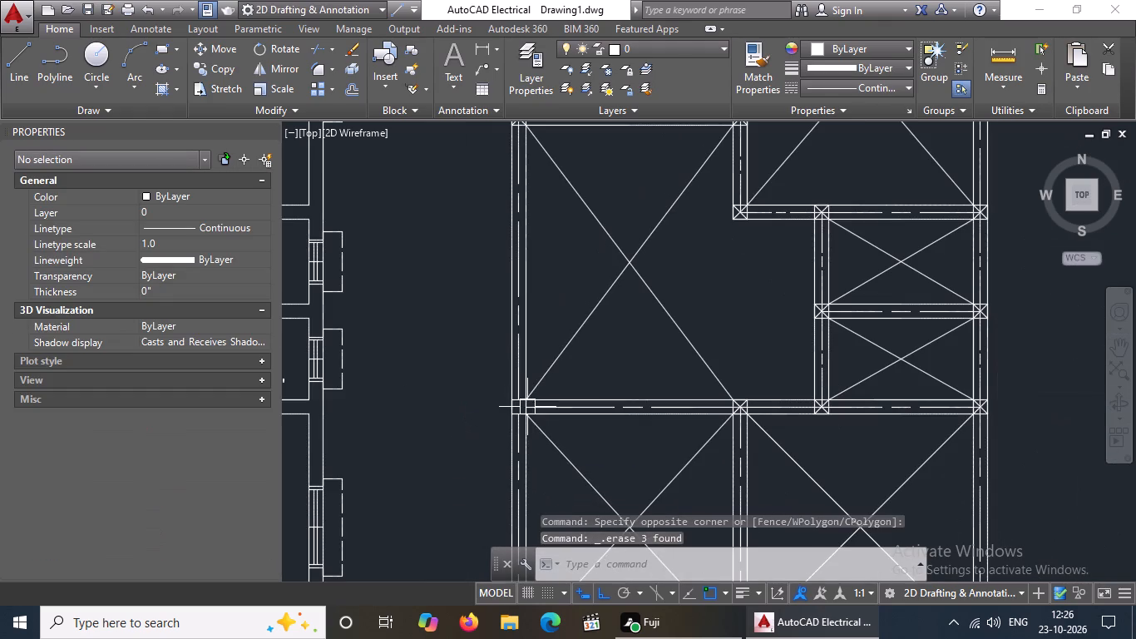
pyautogui.scroll(-3, 805, 433)
pyautogui.scroll(3, 836, 447)
pyautogui.scroll(-3, 778, 438)
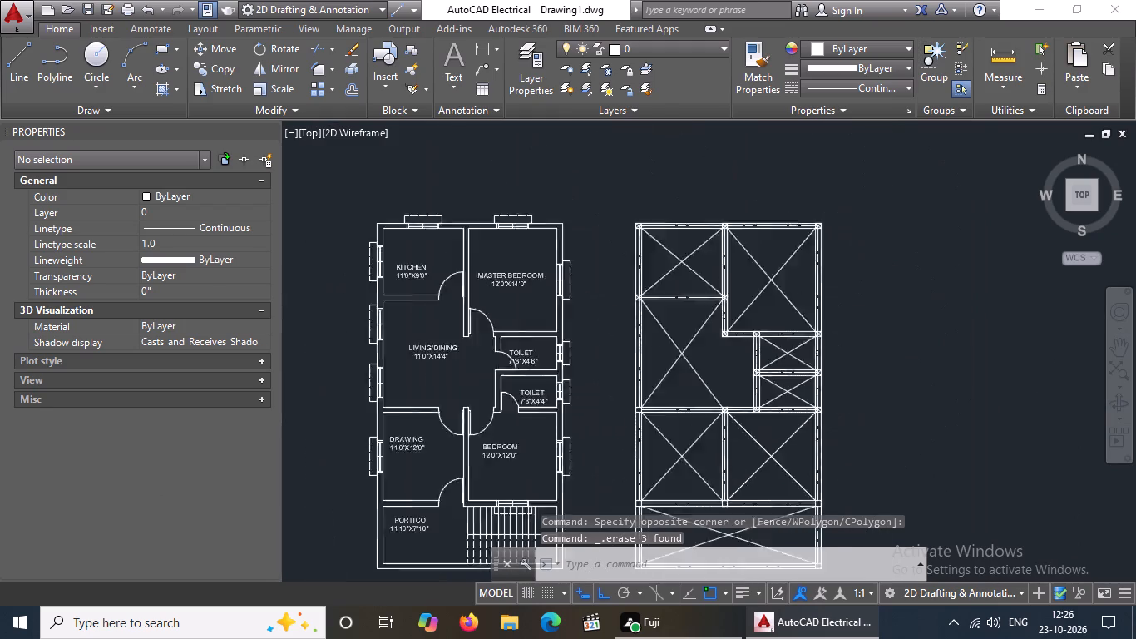
pyautogui.scroll(4, 741, 452)
pyautogui.scroll(-2, 753, 447)
pyautogui.scroll(3, 794, 409)
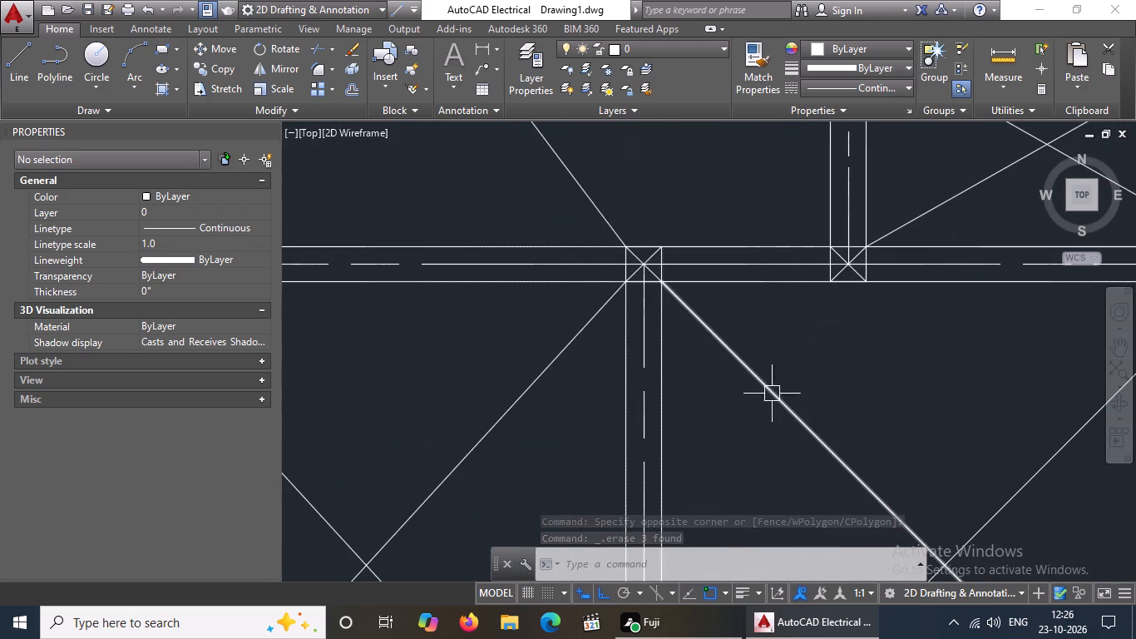
pyautogui.scroll(2, 657, 256)
pyautogui.click(603, 265)
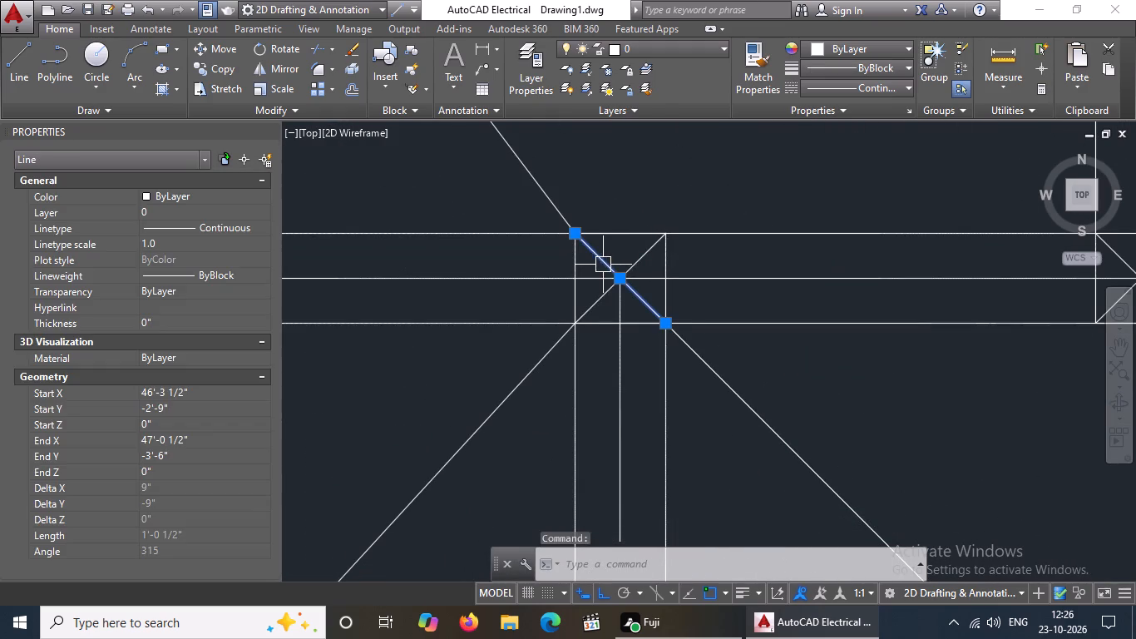
pyautogui.press('Delete')
pyautogui.click(590, 300)
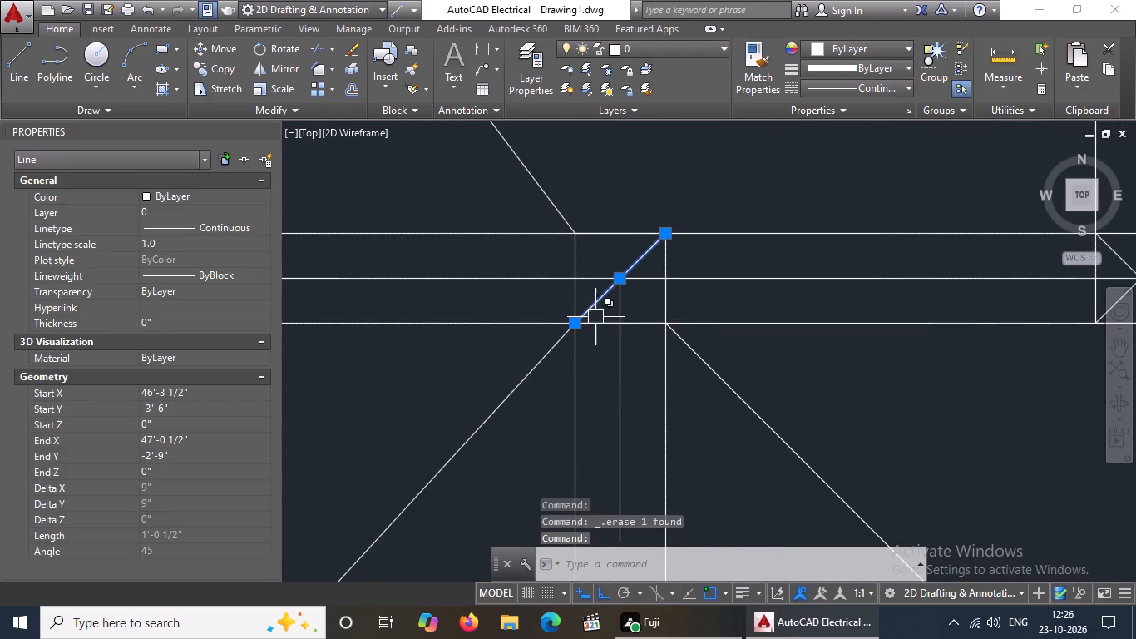
pyautogui.press('Delete')
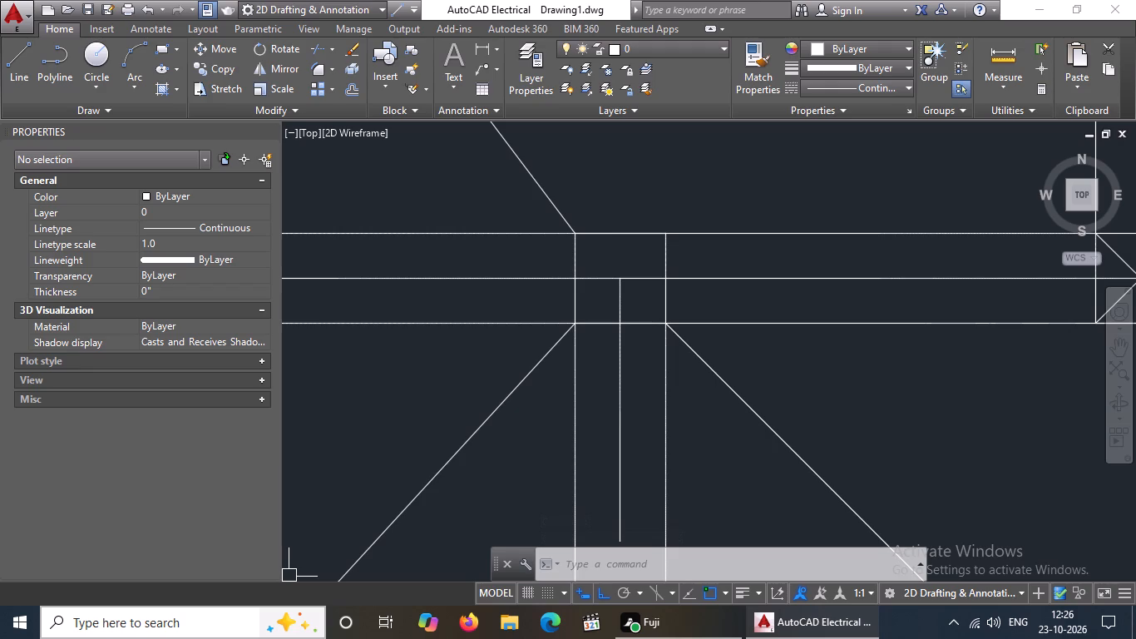
# Trim the beam centrelines inside the column at the top of the divider between the square bays and delete the leftover pieces.
pyautogui.write('TR')
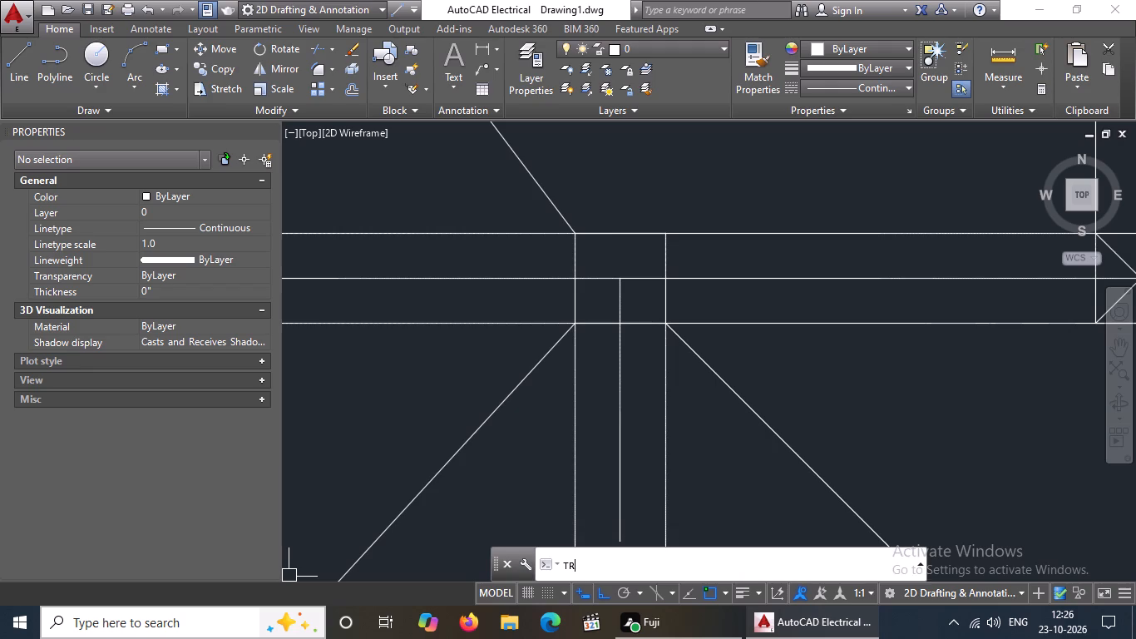
pyautogui.press('Return')
pyautogui.press('Return')
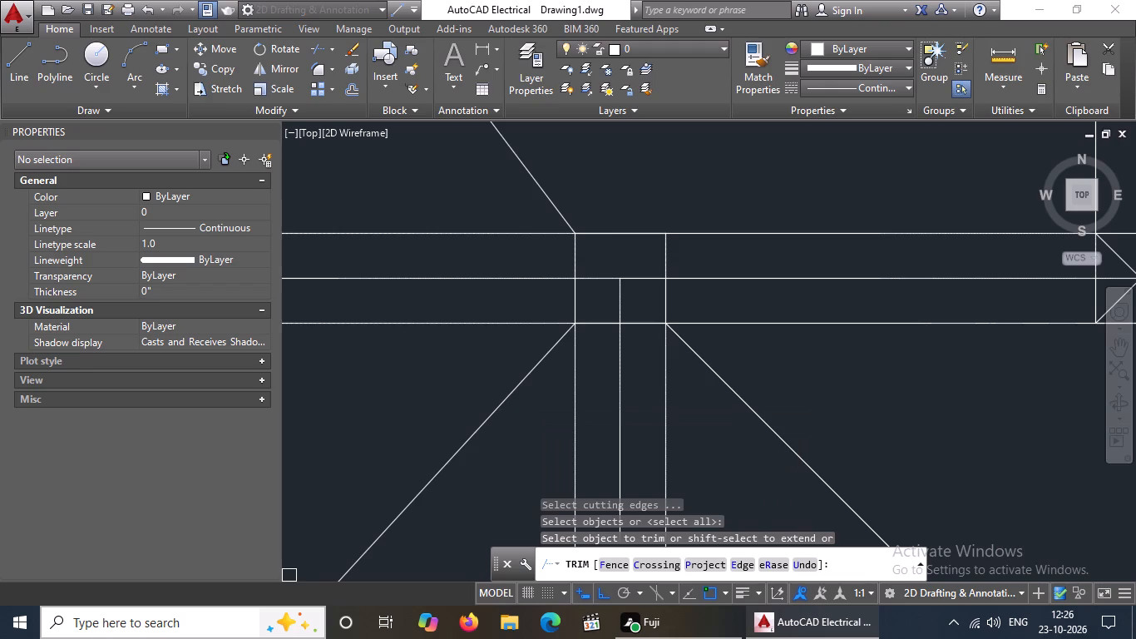
pyautogui.click(638, 282)
pyautogui.click(595, 284)
pyautogui.click(621, 315)
pyautogui.press('Escape')
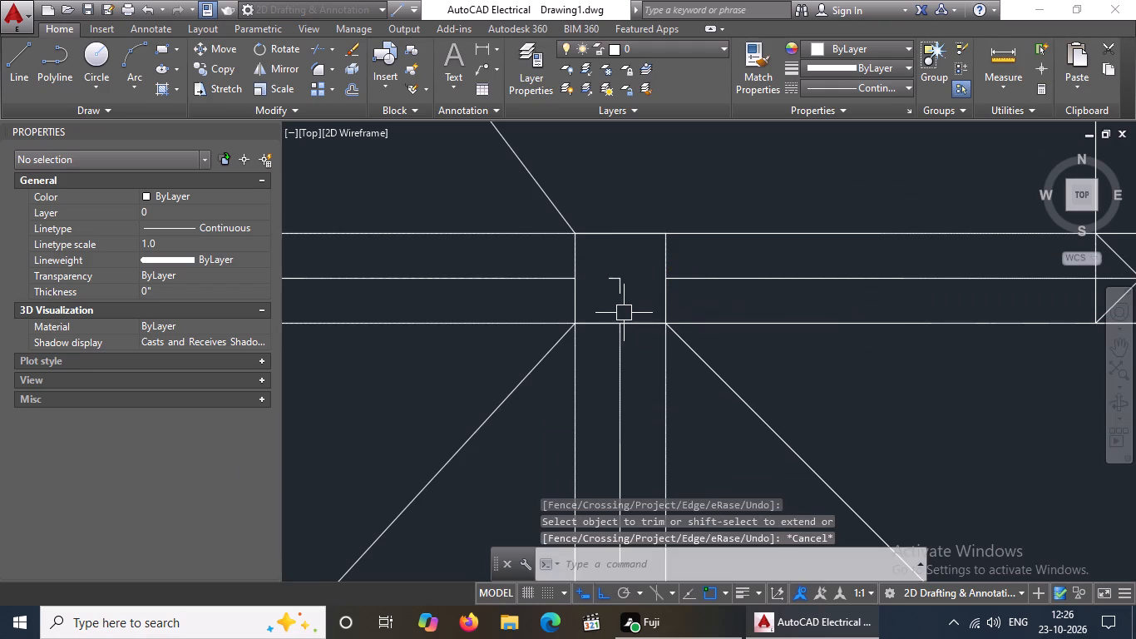
pyautogui.scroll(-3, 612, 302)
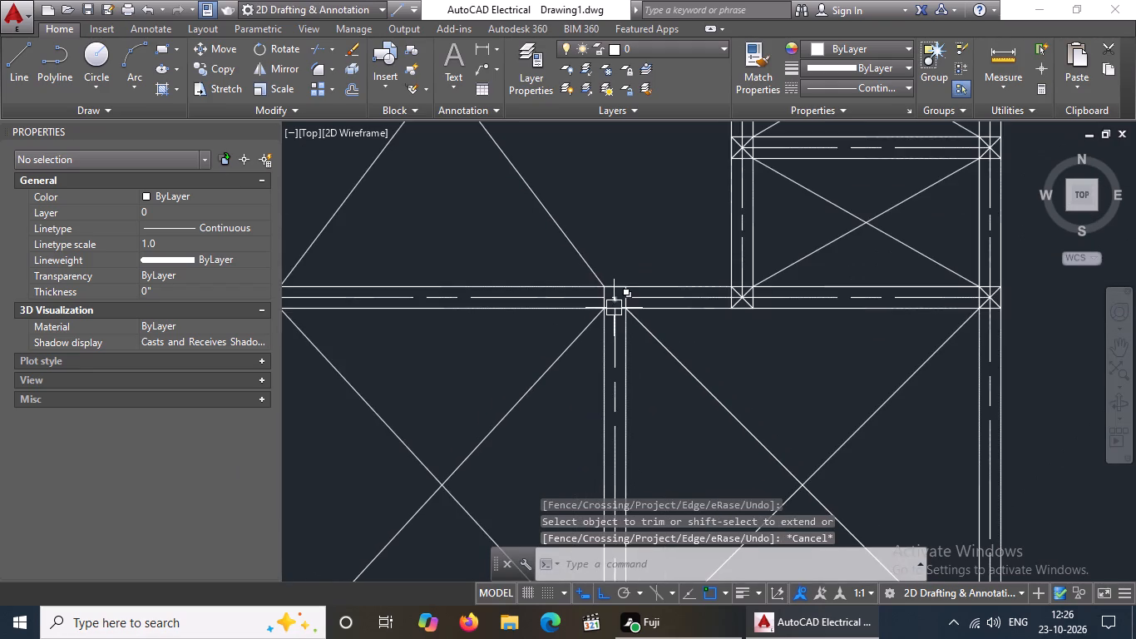
pyautogui.scroll(-2, 619, 315)
pyautogui.moveTo(626, 325); pyautogui.dragTo(645, 262, button='middle')
pyautogui.scroll(3, 637, 235)
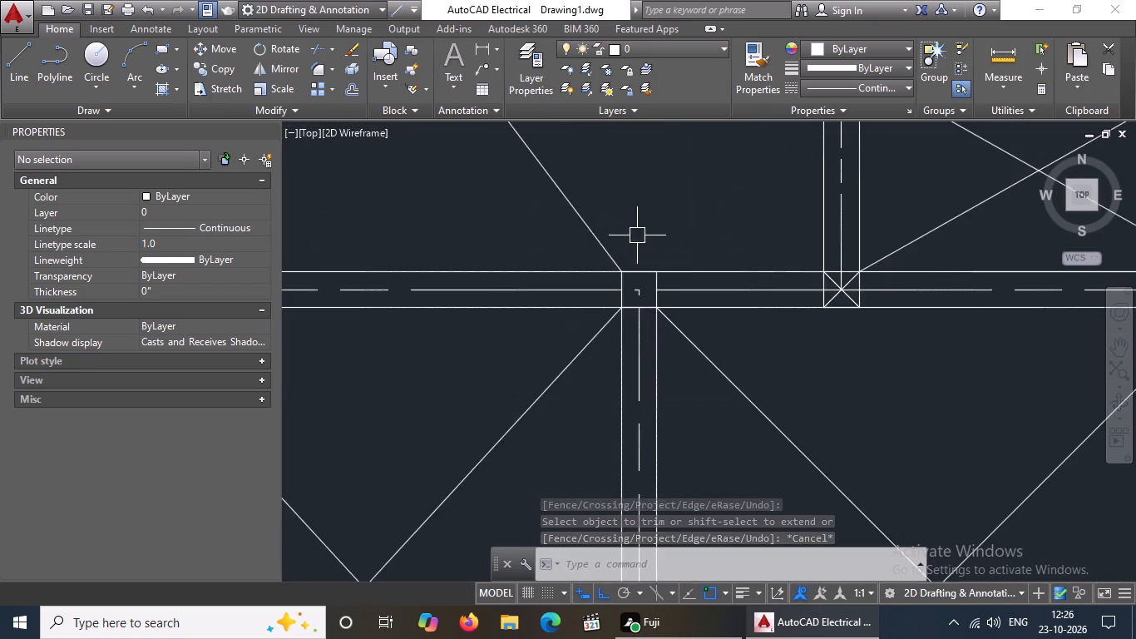
pyautogui.scroll(2, 659, 298)
pyautogui.click(580, 260)
pyautogui.click(646, 314)
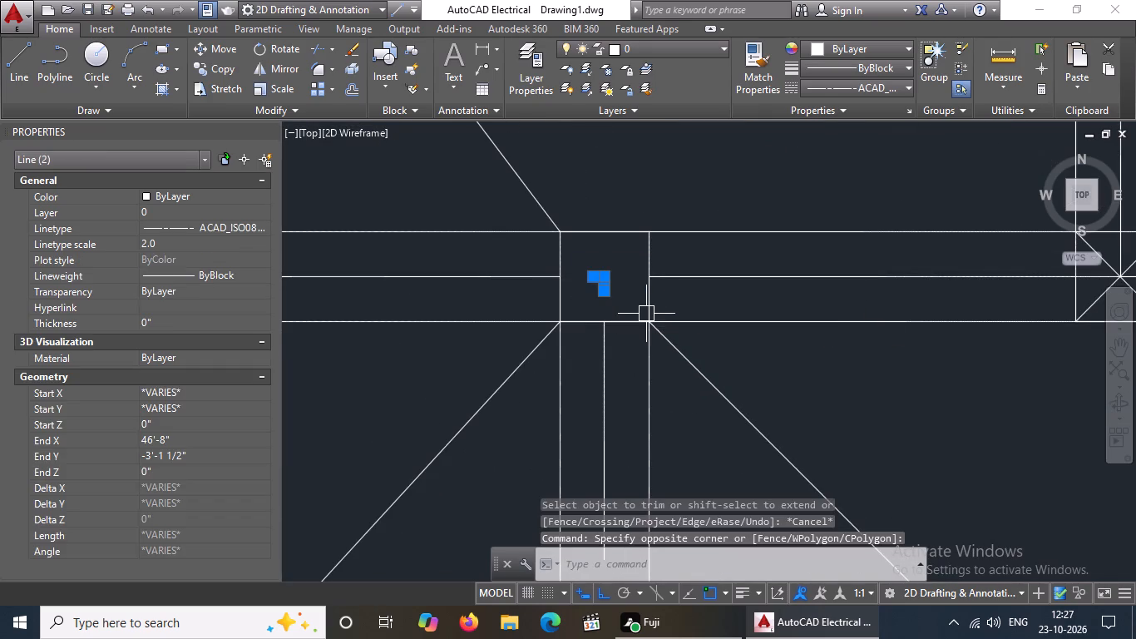
pyautogui.press('Delete')
# Trim the cross diagonals and beam centrelines inside the column at the lower-left corner of the lower small toilet bay.
pyautogui.scroll(-2, 645, 313)
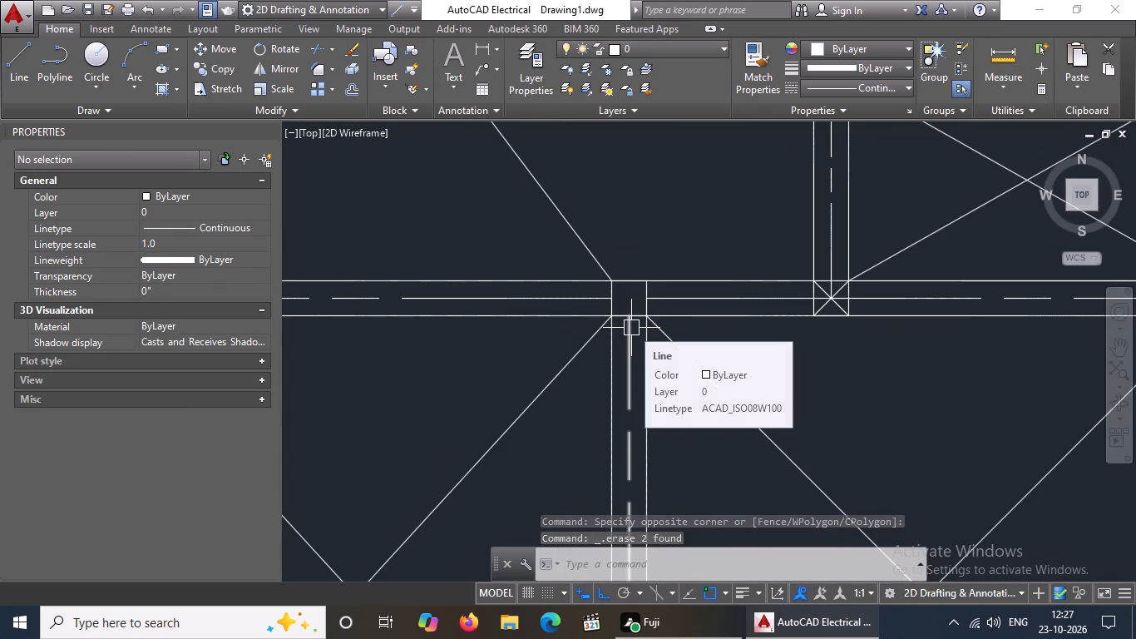
pyautogui.scroll(-4, 728, 360)
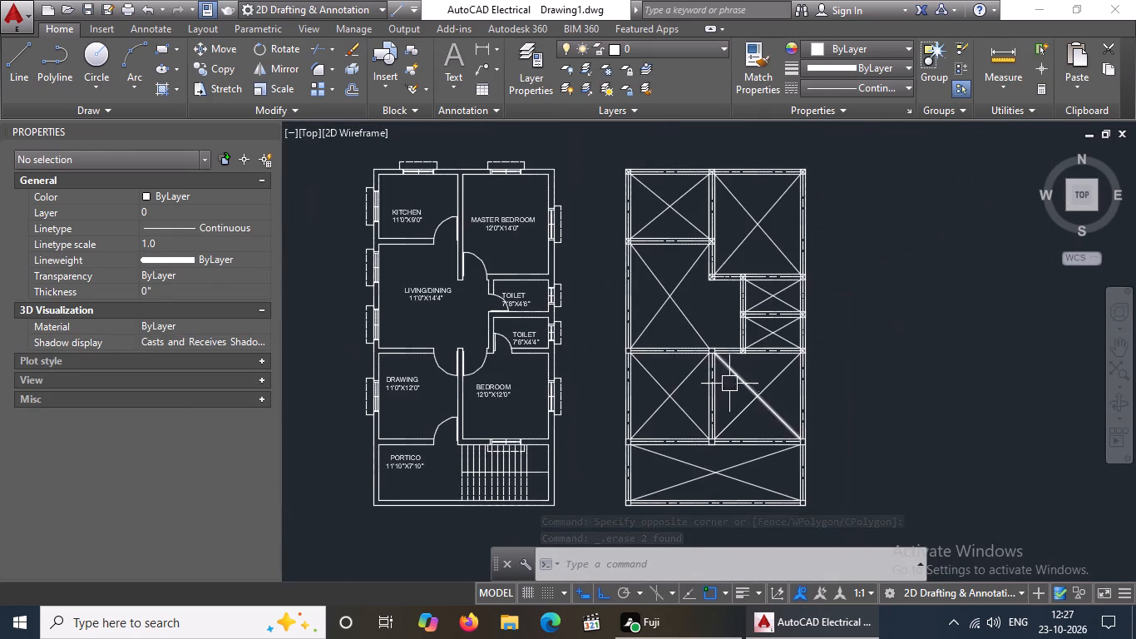
pyautogui.moveTo(726, 454); pyautogui.dragTo(698, 434, button='middle')
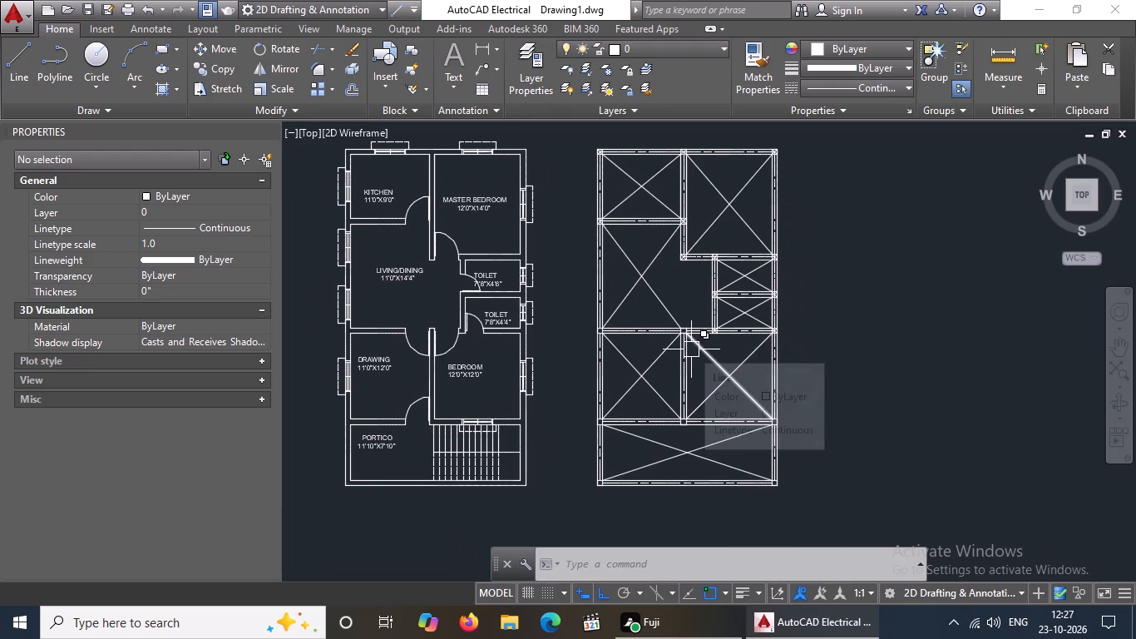
pyautogui.press('Escape')
pyautogui.press('t')
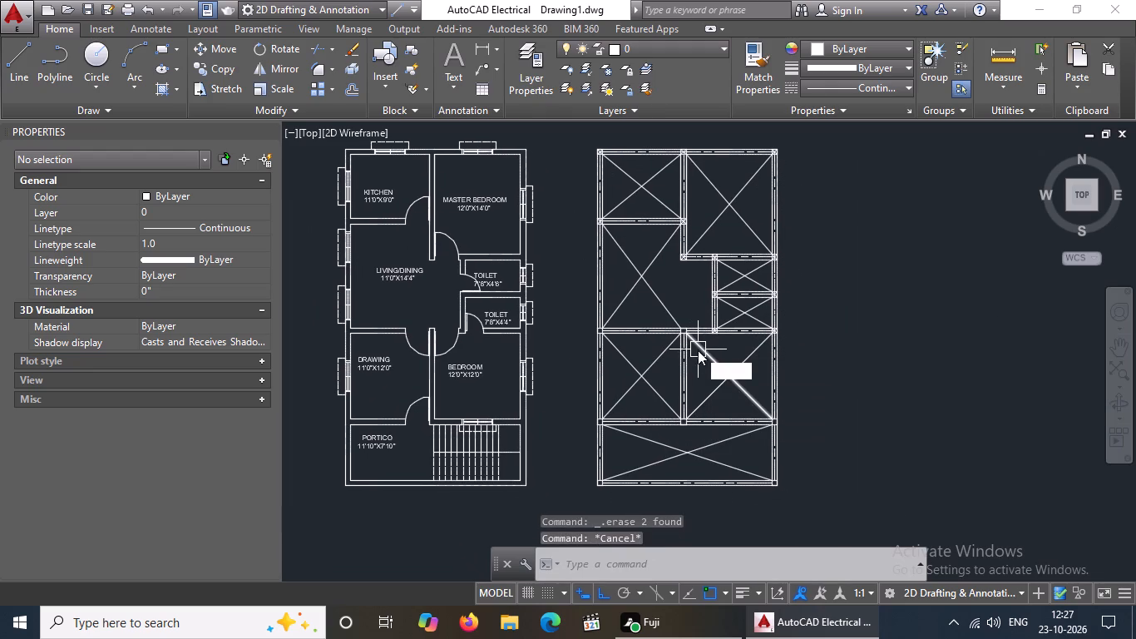
pyautogui.press('r')
pyautogui.press('Return')
pyautogui.press('Return')
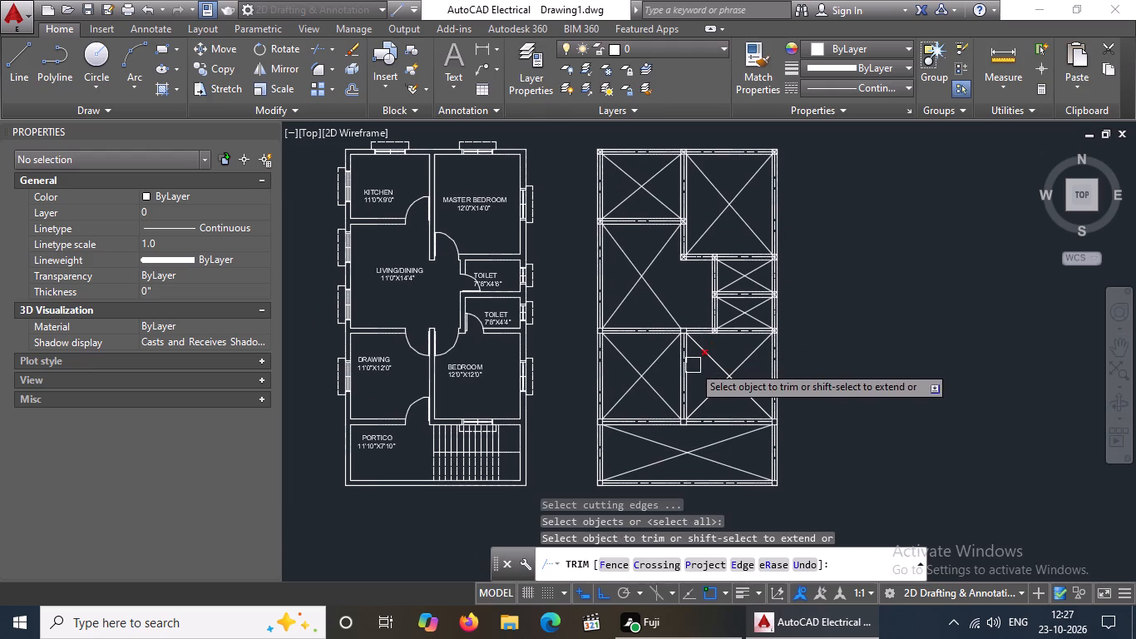
pyautogui.scroll(4, 729, 344)
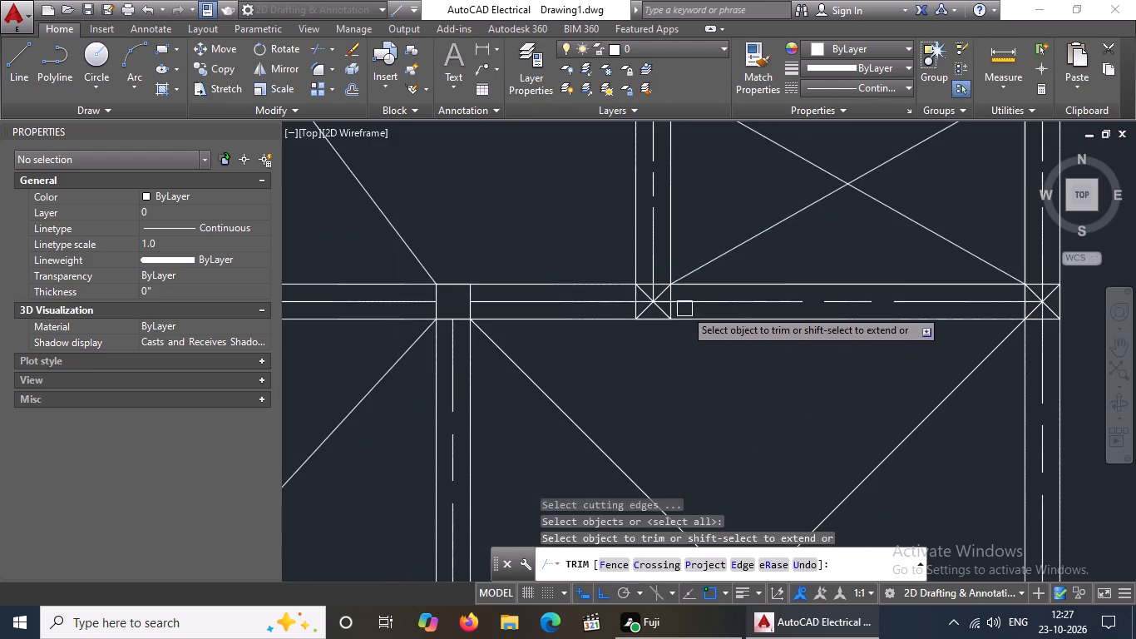
pyautogui.scroll(2, 639, 288)
pyautogui.click(648, 303)
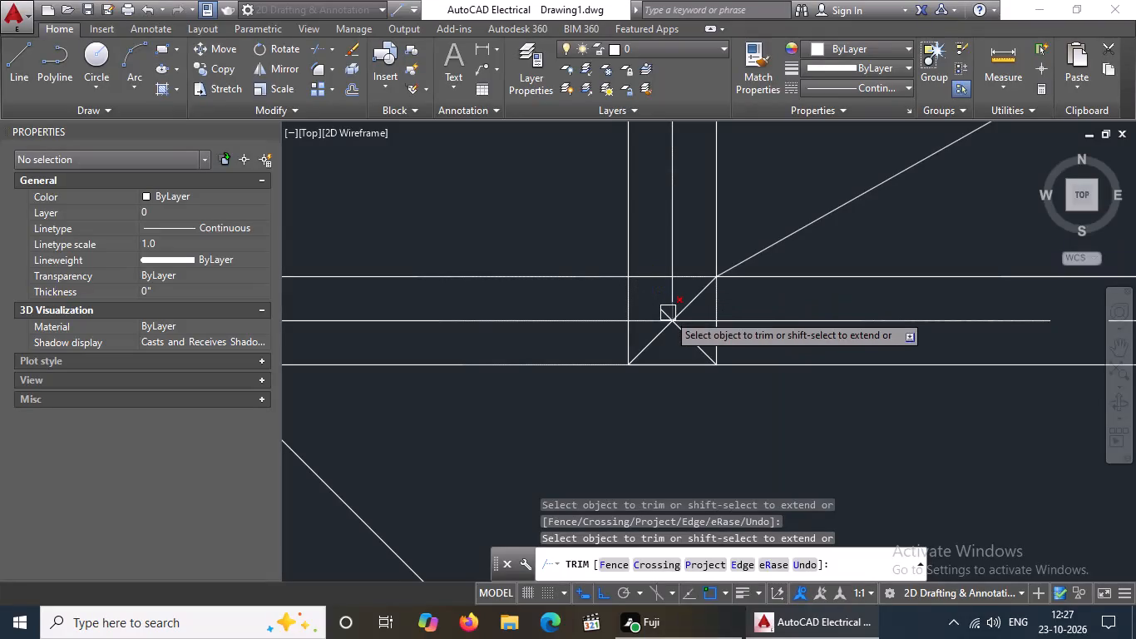
pyautogui.moveTo(636, 320); pyautogui.dragTo(638, 318)
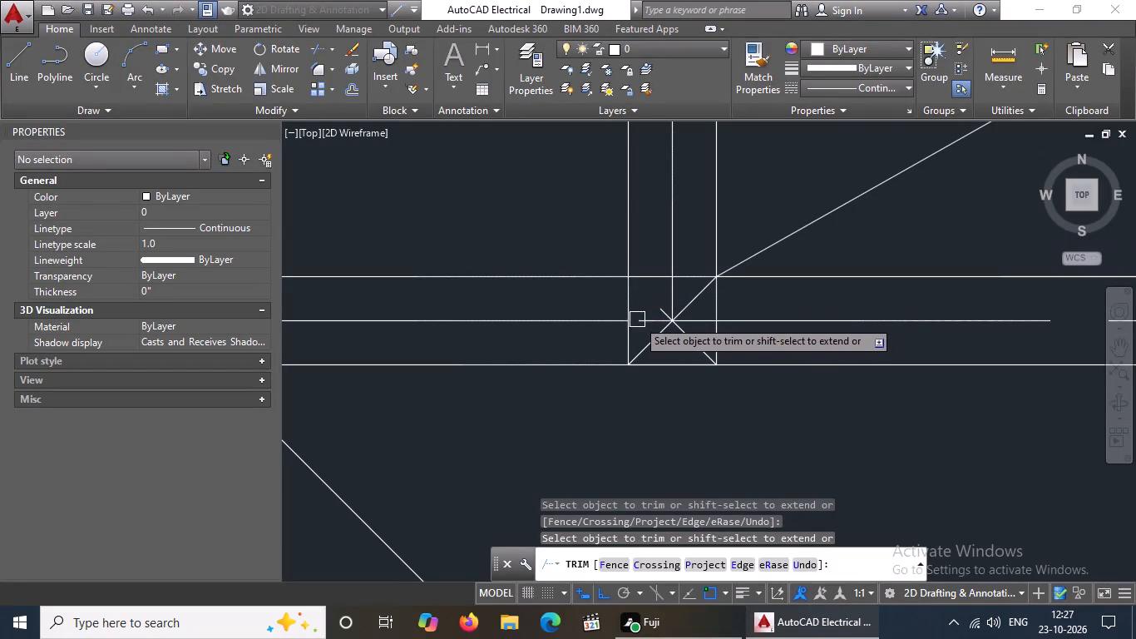
pyautogui.moveTo(638, 318); pyautogui.dragTo(643, 310)
pyautogui.click(672, 288)
pyautogui.moveTo(702, 295); pyautogui.dragTo(705, 310)
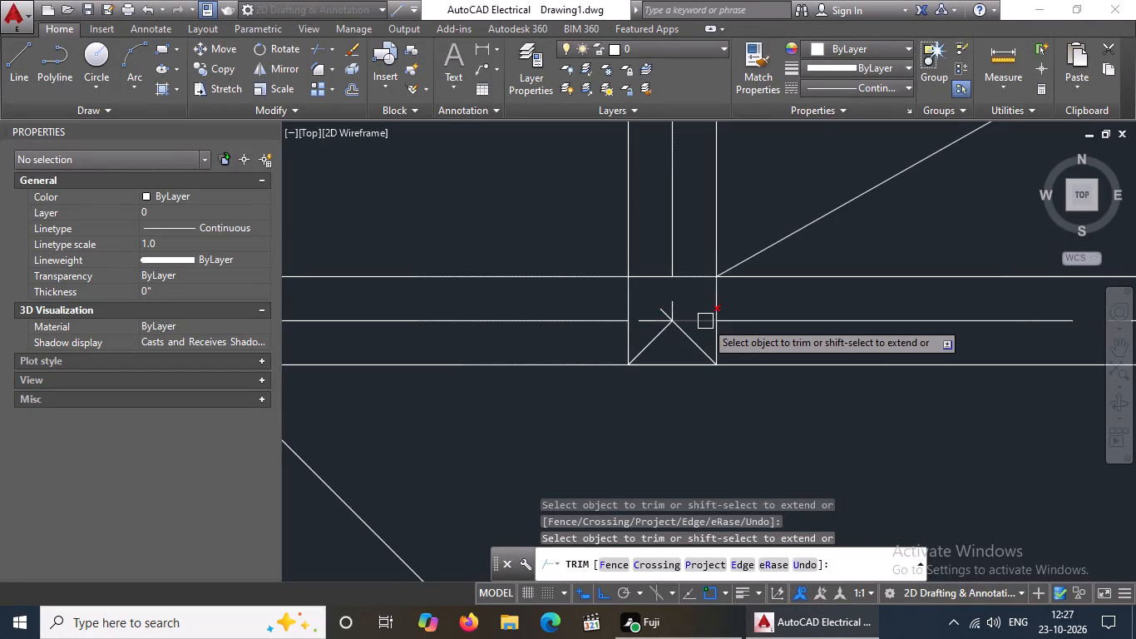
pyautogui.click(705, 321)
pyautogui.click(703, 353)
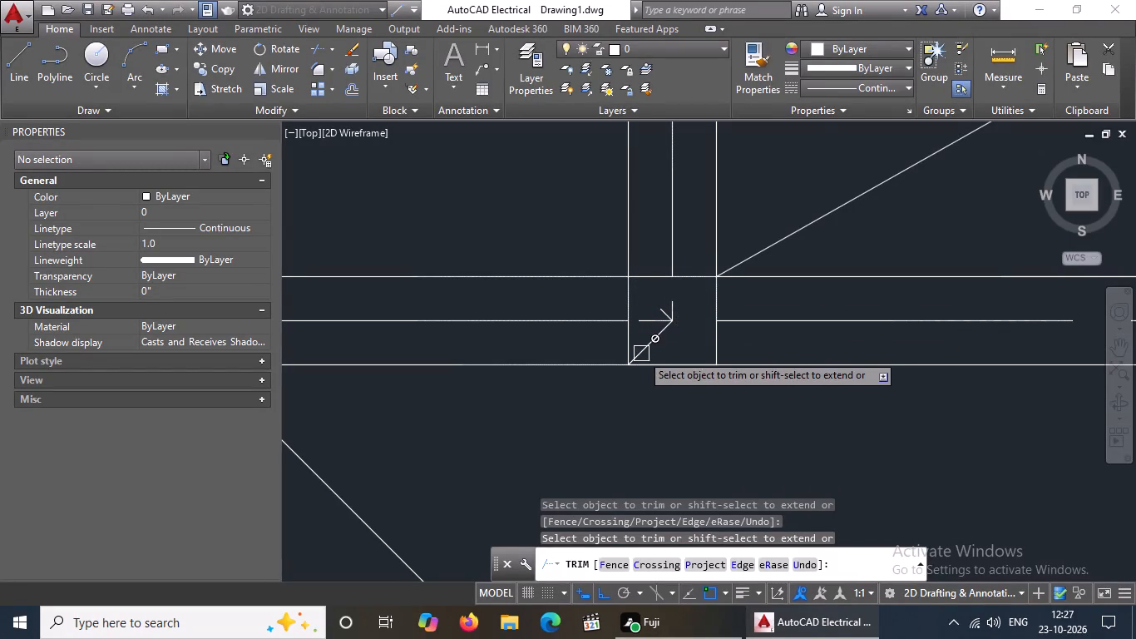
pyautogui.click(641, 354)
pyautogui.press('Escape')
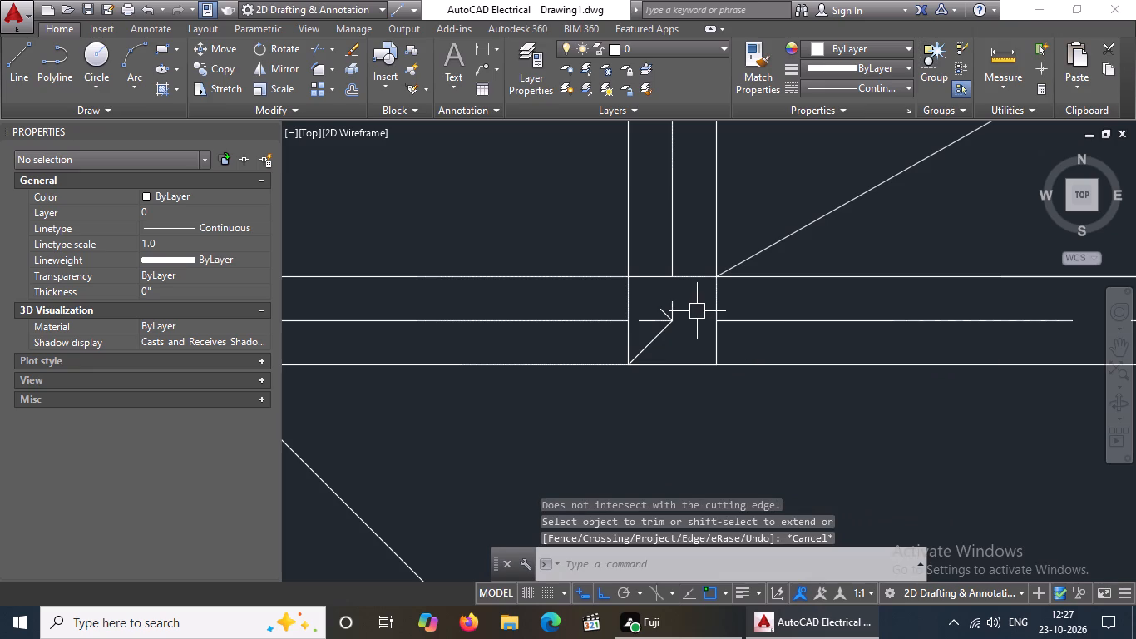
# Delete the leftover diagonal and centreline pieces inside the column at the lower-left corner of the lower small toilet bay.
pyautogui.click(664, 338)
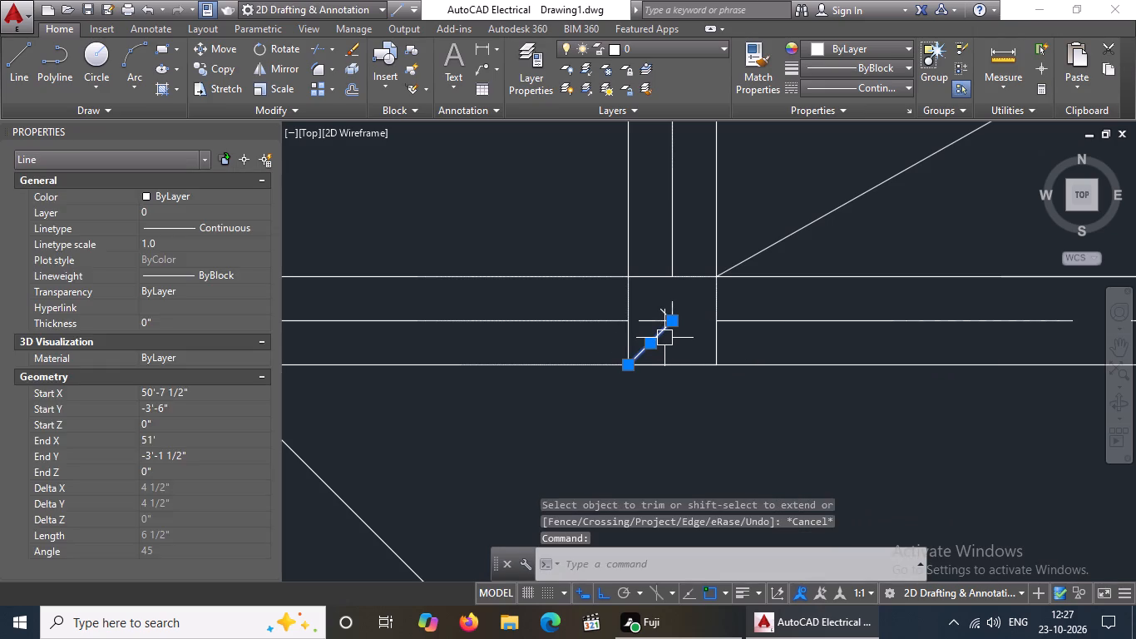
pyautogui.press('Delete')
pyautogui.click(660, 324)
pyautogui.press('Delete')
pyautogui.press('Delete')
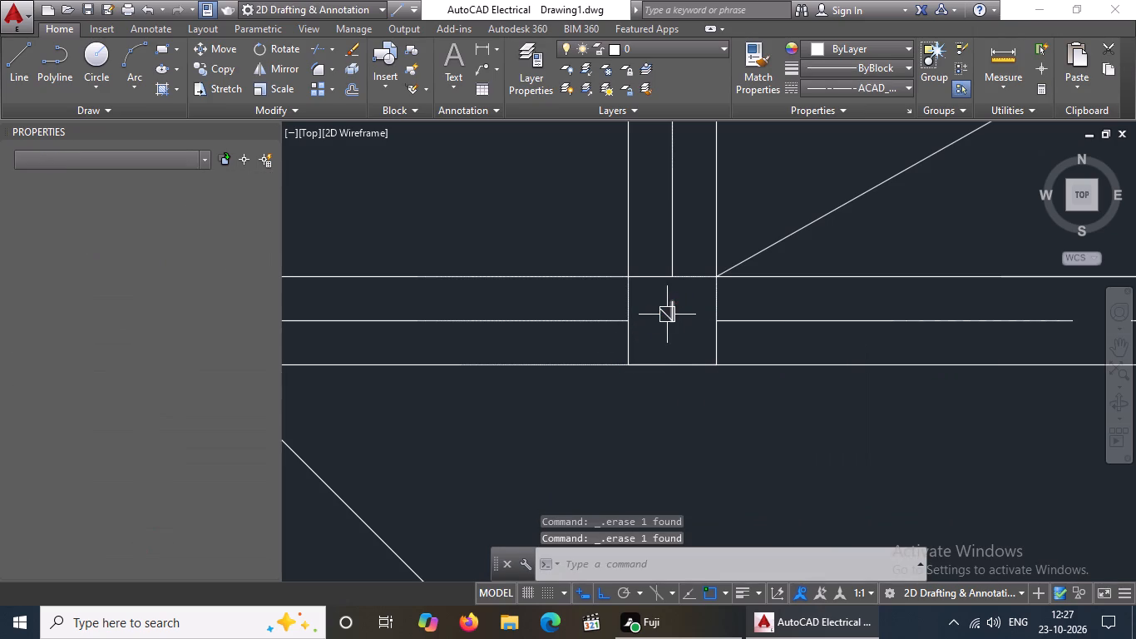
pyautogui.click(667, 315)
pyautogui.press('Delete')
pyautogui.click(662, 314)
pyautogui.press('Delete')
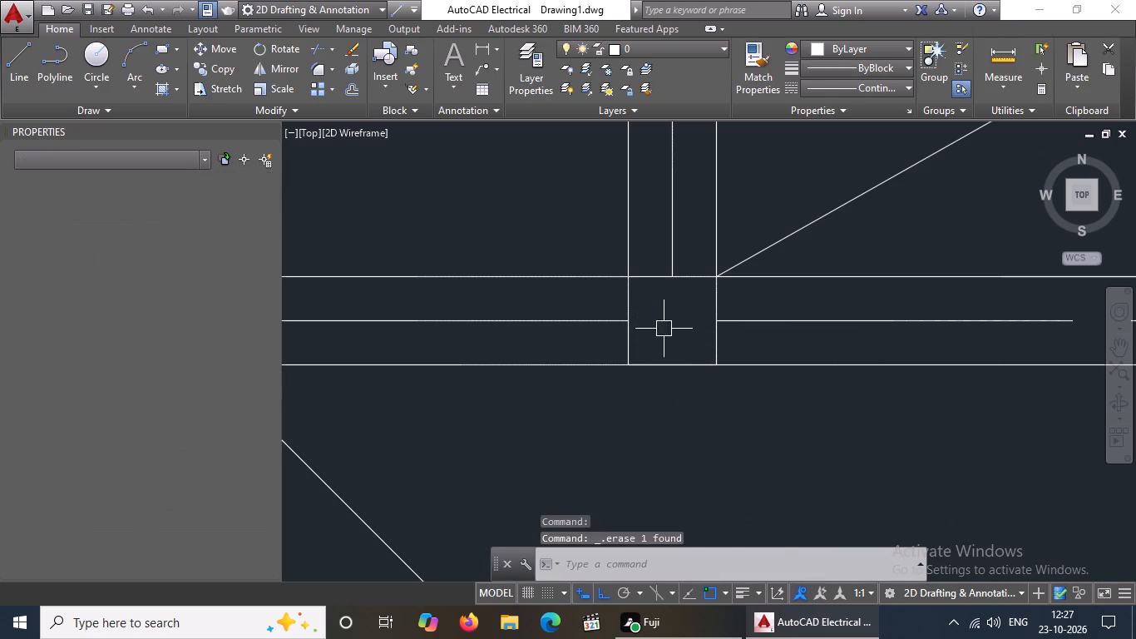
# Trim the upper cross diagonals and the beam centrelines inside the column at the lower-right corner of the lower toilet bay.
pyautogui.scroll(-5, 670, 324)
pyautogui.scroll(4, 748, 319)
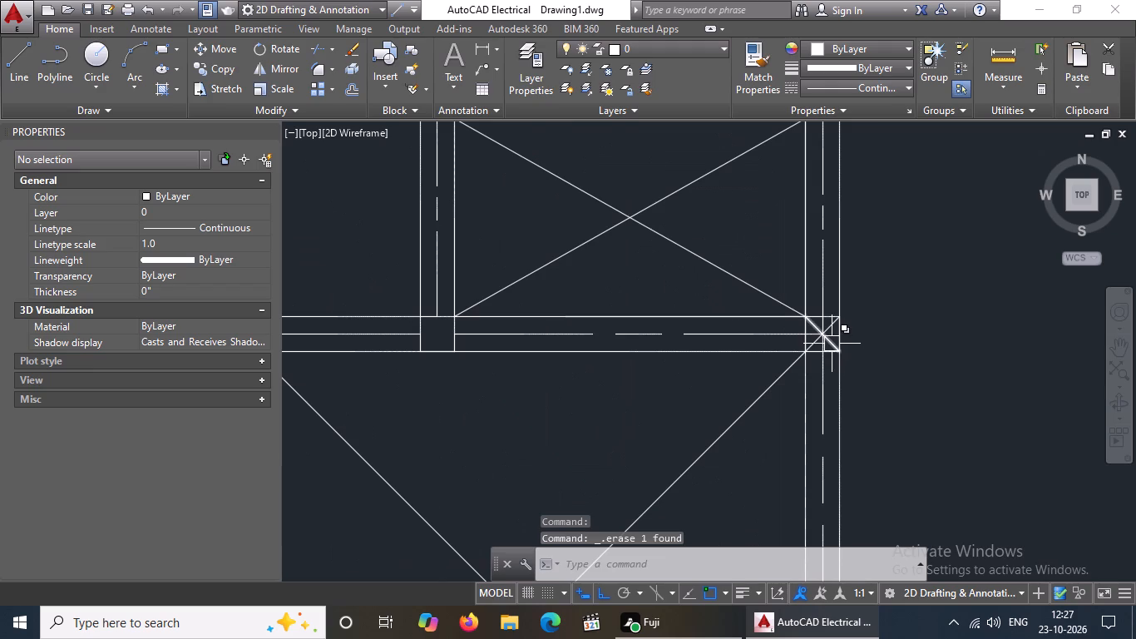
pyautogui.press('Escape')
pyautogui.press('t')
pyautogui.press('r')
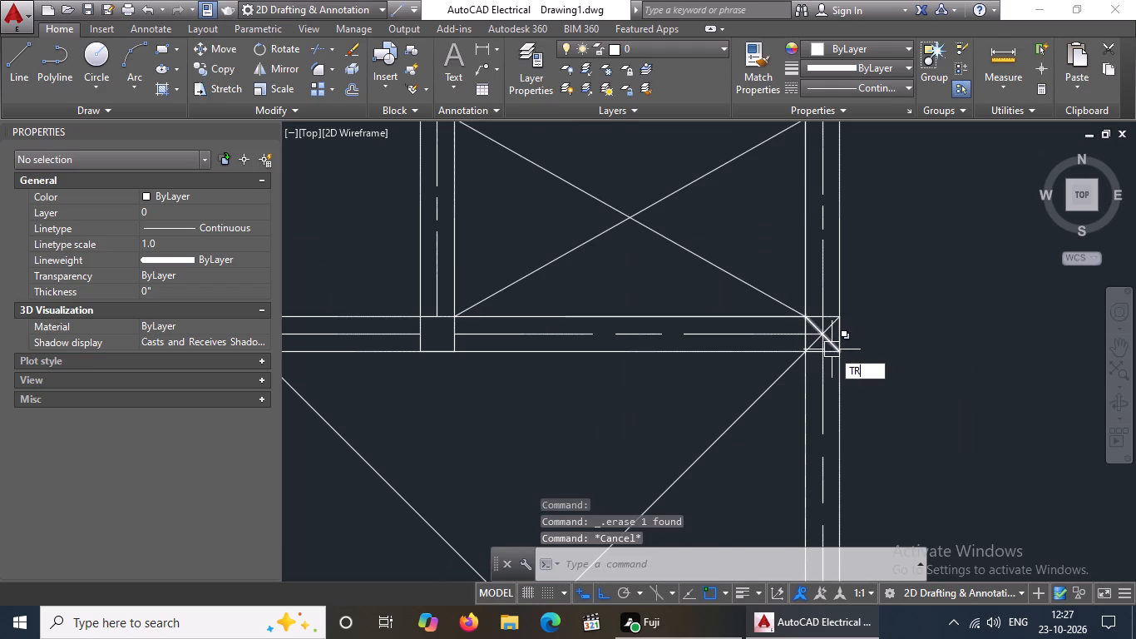
pyautogui.press('Return')
pyautogui.press('Return')
pyautogui.scroll(2, 827, 344)
pyautogui.click(822, 323)
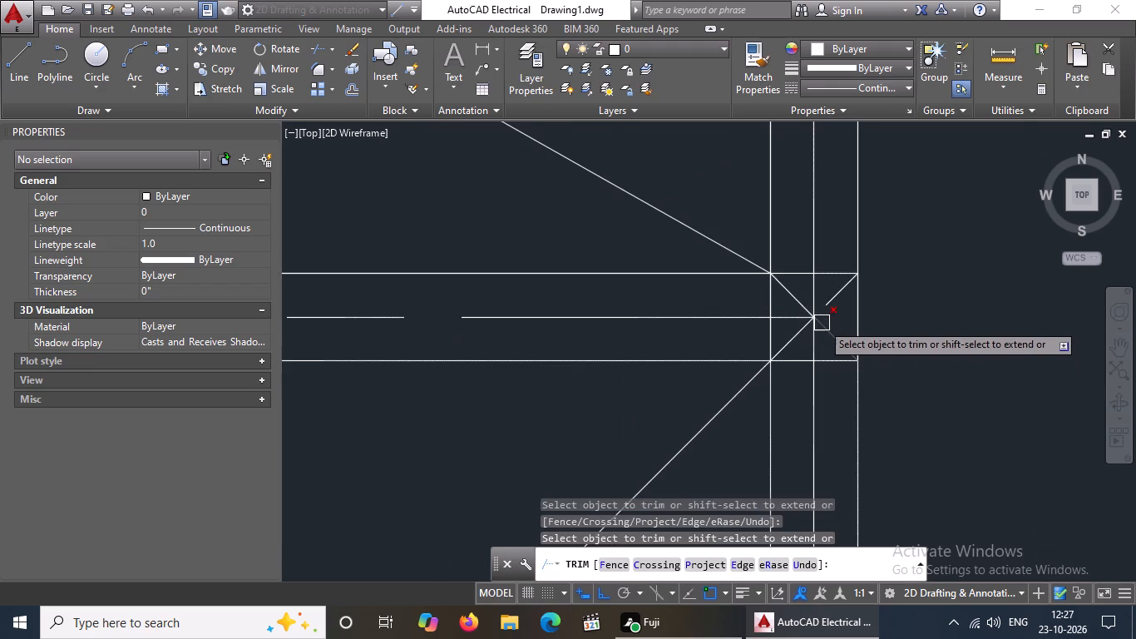
pyautogui.click(780, 289)
pyautogui.click(812, 285)
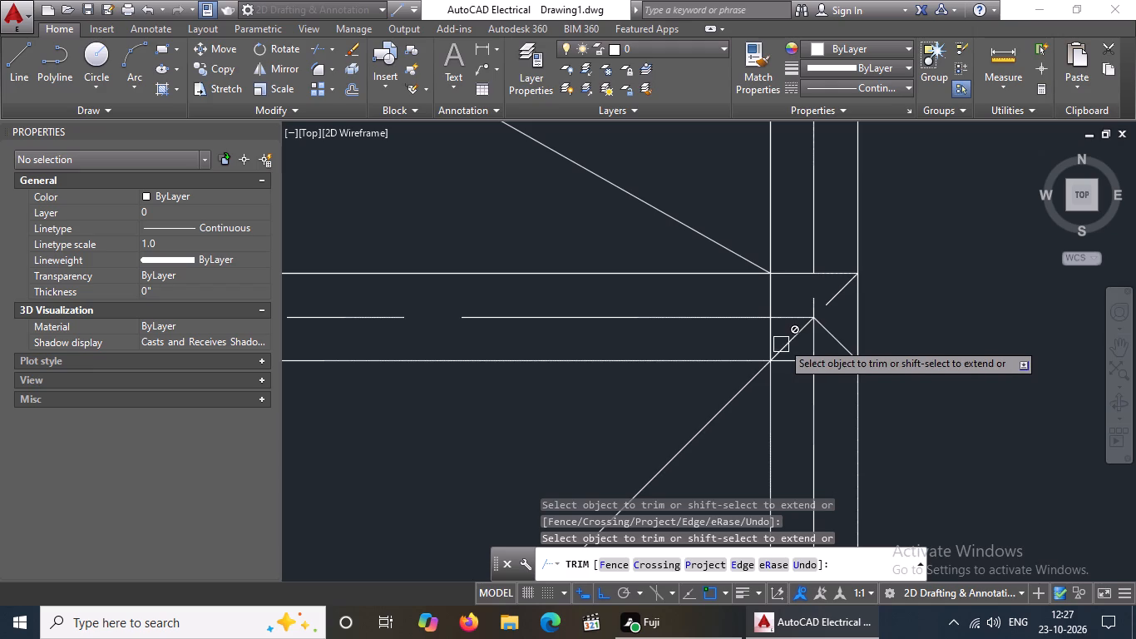
pyautogui.moveTo(783, 322); pyautogui.dragTo(790, 324)
pyautogui.click(808, 354)
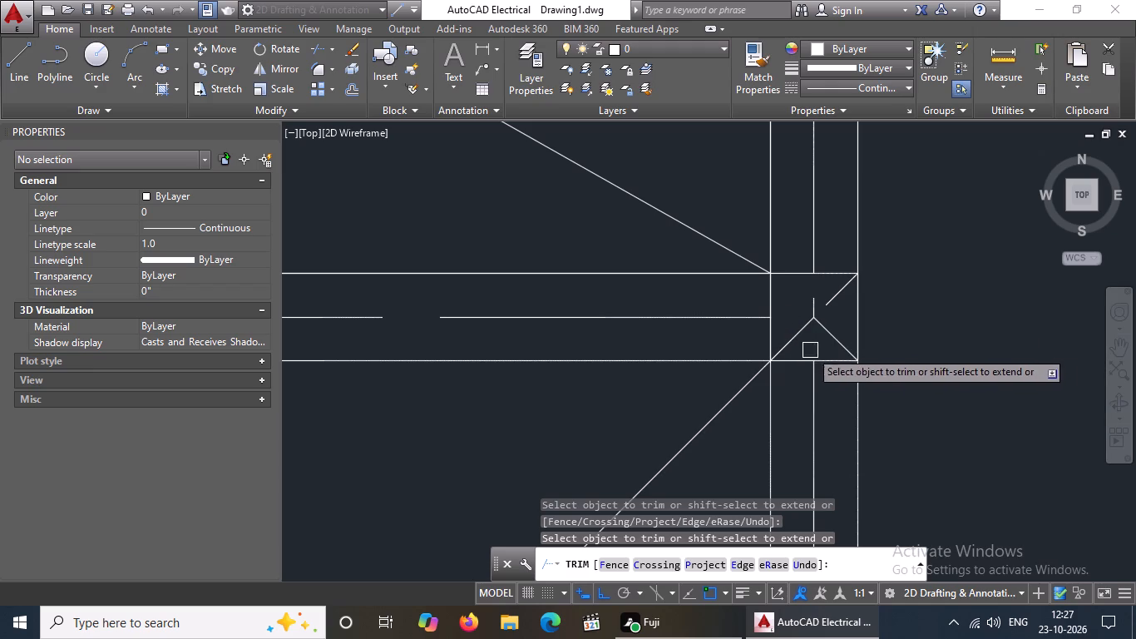
pyautogui.press('Escape')
# Delete the leftover diagonals and centreline piece inside the column at the lower-right corner of the lower toilet bay.
pyautogui.click(825, 335)
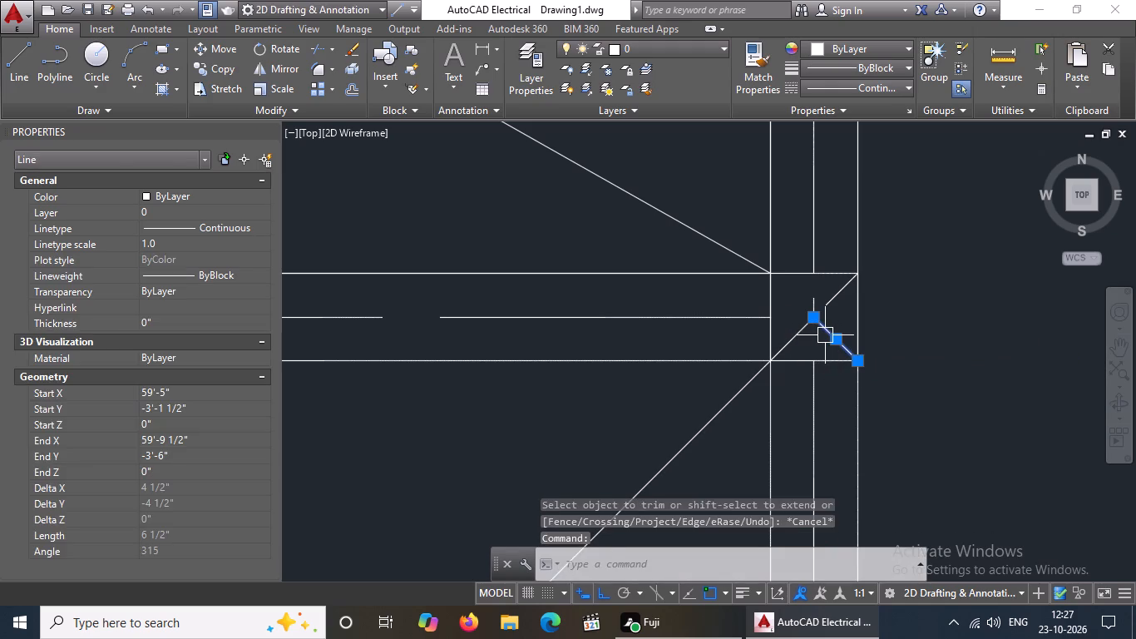
pyautogui.press('Delete')
pyautogui.click(798, 342)
pyautogui.press('Delete')
pyautogui.click(808, 305)
pyautogui.press('Delete')
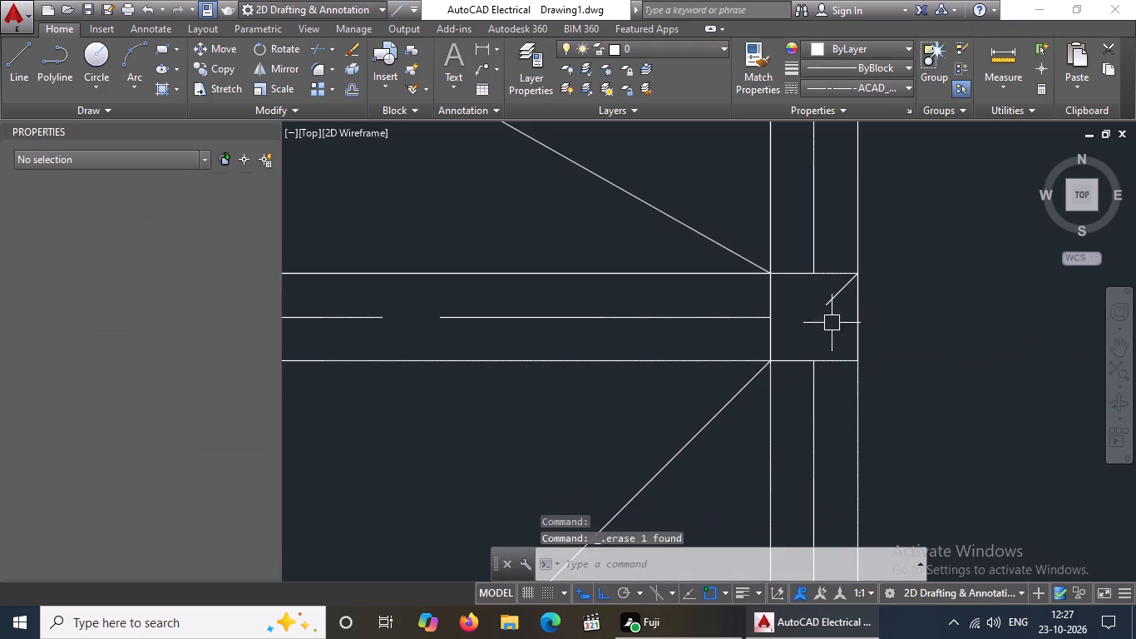
pyautogui.click(840, 295)
pyautogui.scroll(-4, 824, 313)
pyautogui.press('Delete')
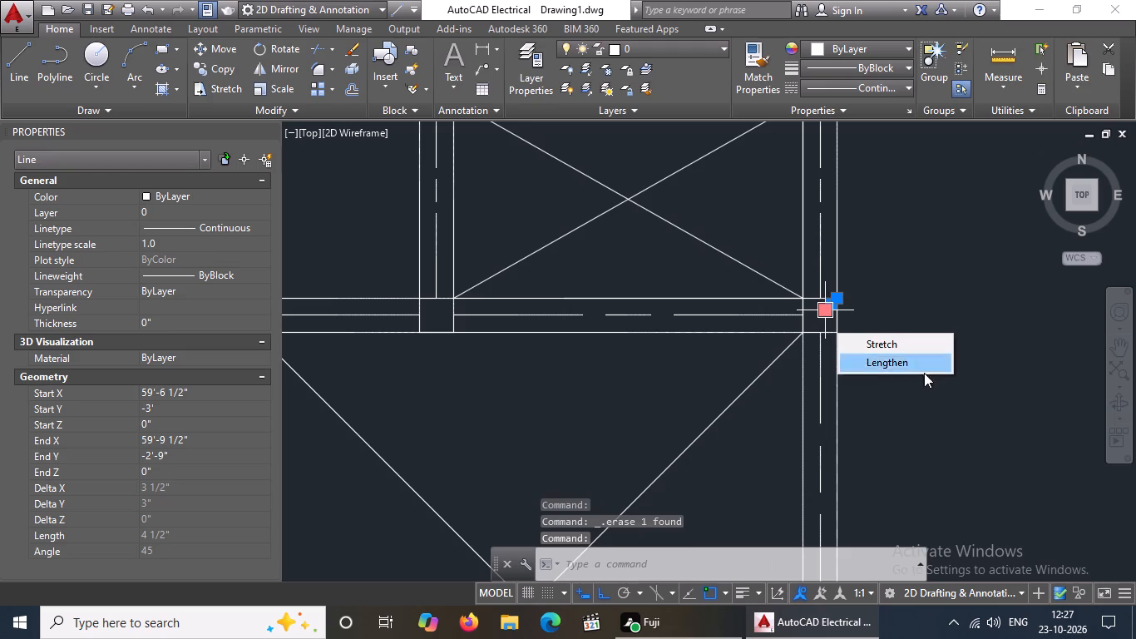
pyautogui.press('Delete')
pyautogui.press('Delete')
pyautogui.press('Escape')
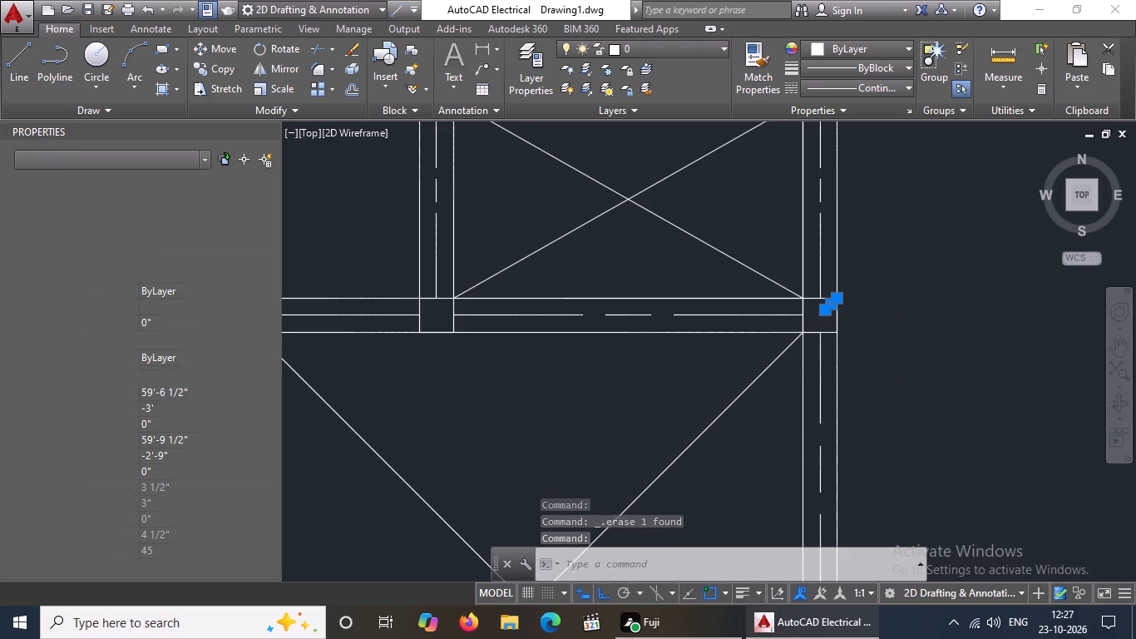
pyautogui.scroll(3, 821, 317)
pyautogui.click(849, 285)
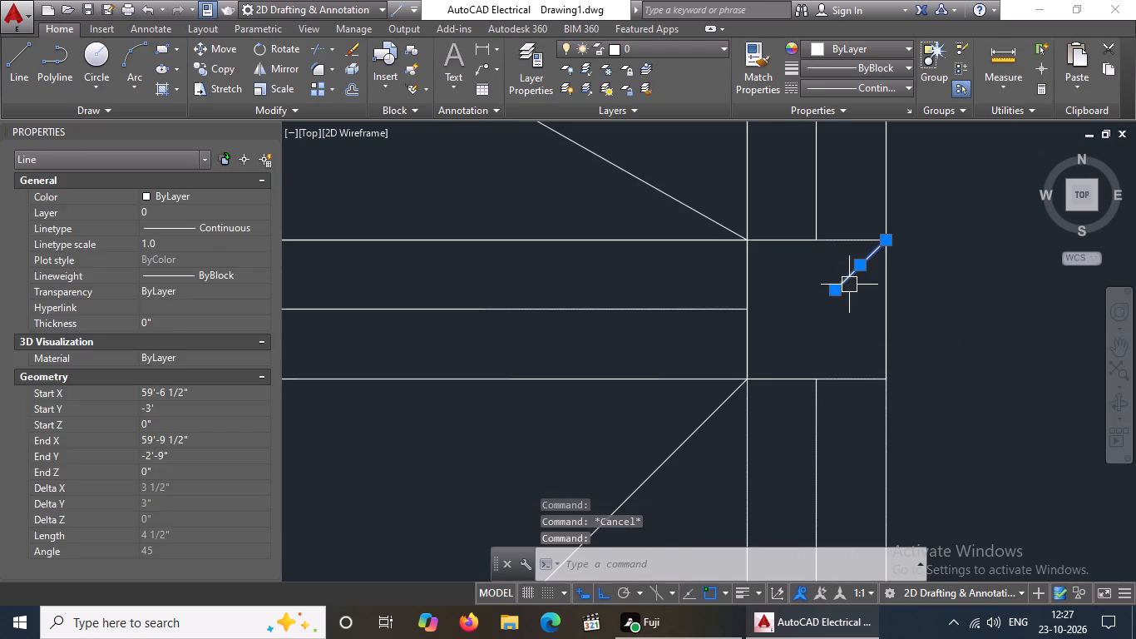
pyautogui.press('Delete')
# Trim the right-hand diagonals, horizontal centreline and lower vertical centreline inside the left column between the two toilet bays.
pyautogui.scroll(-7, 850, 300)
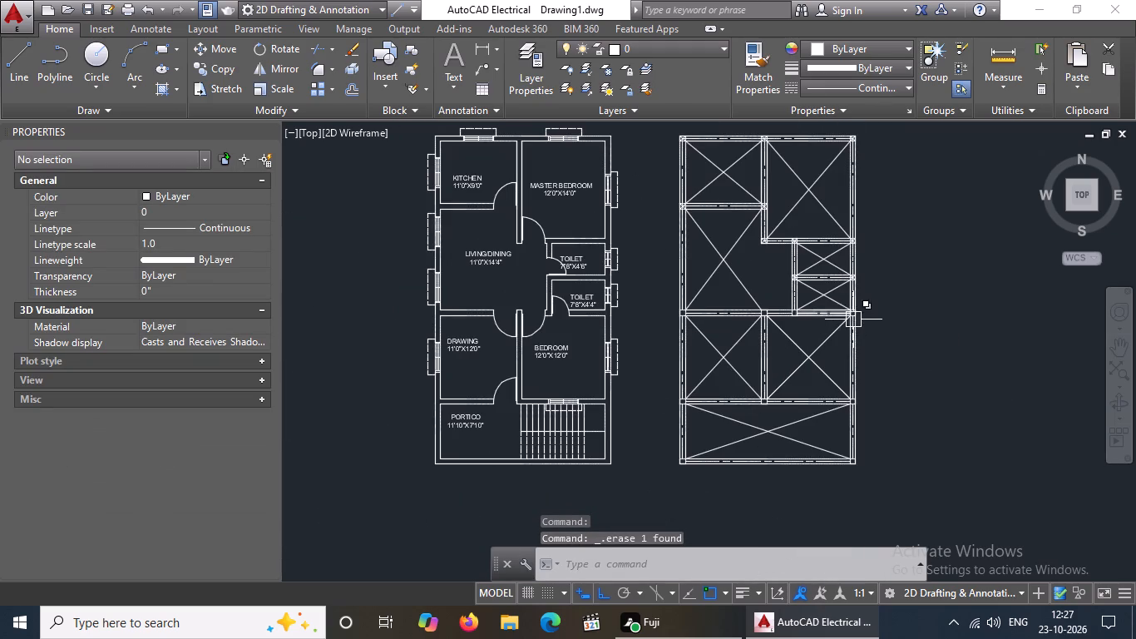
pyautogui.scroll(3, 811, 289)
pyautogui.scroll(2, 744, 257)
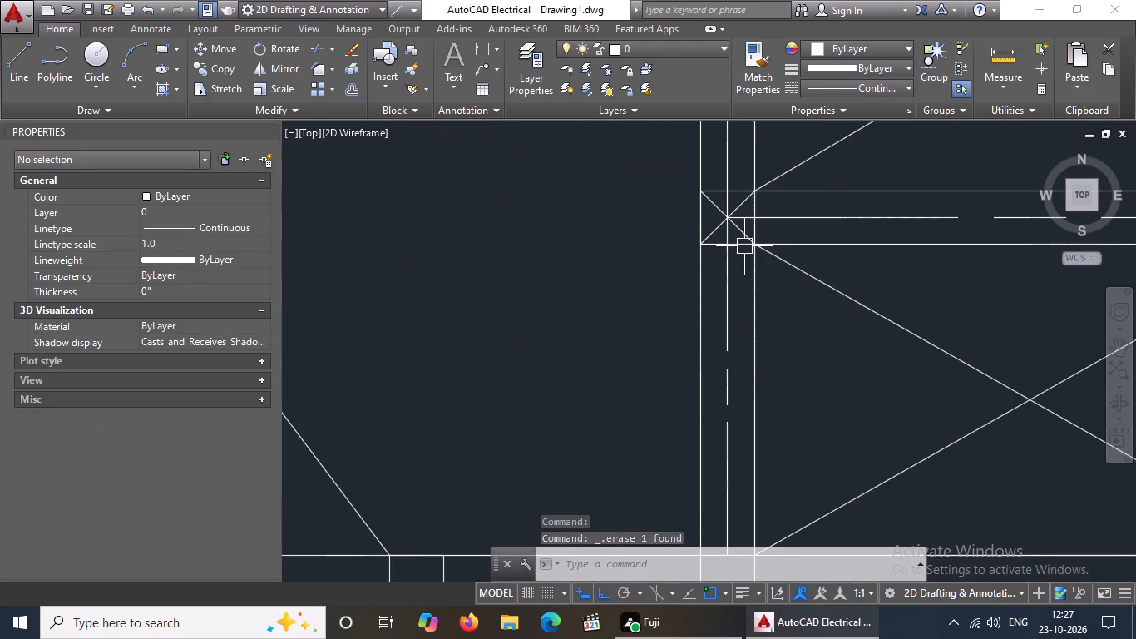
pyautogui.press('Escape')
pyautogui.press('t')
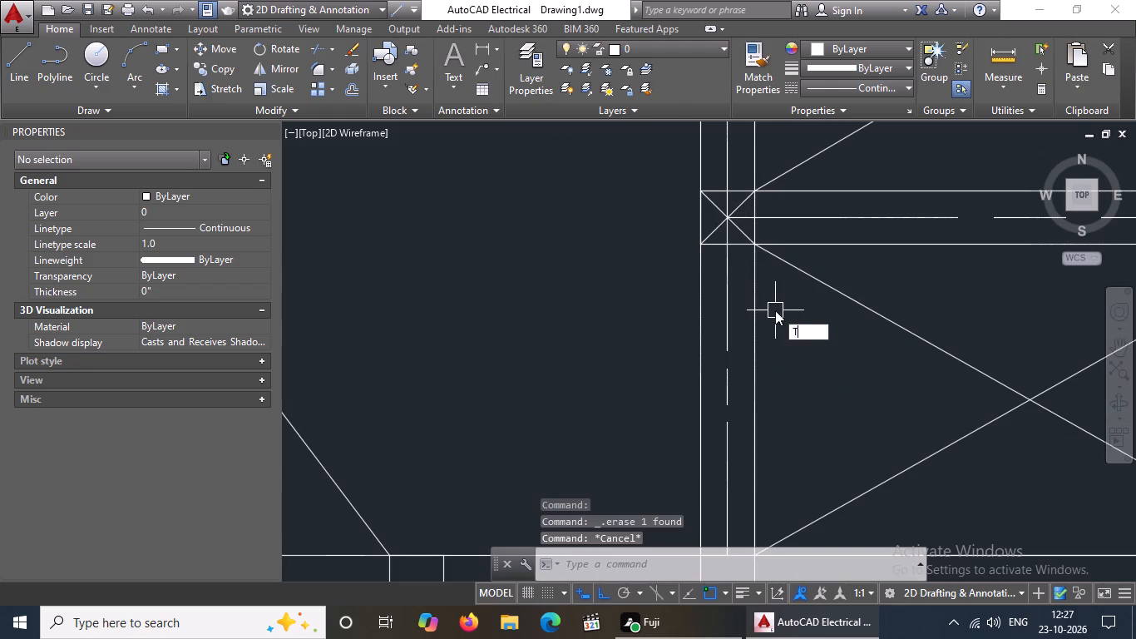
pyautogui.press('r')
pyautogui.press('Return')
pyautogui.press('Return')
pyautogui.scroll(2, 738, 236)
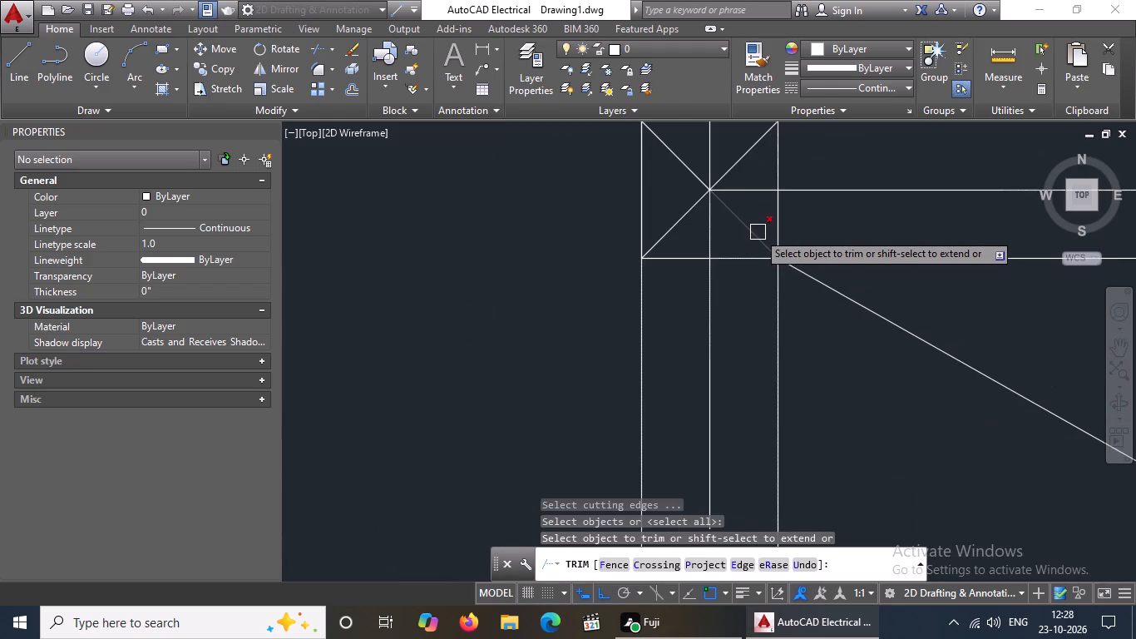
pyautogui.moveTo(758, 232); pyautogui.dragTo(752, 240)
pyautogui.click(714, 249)
pyautogui.click(751, 190)
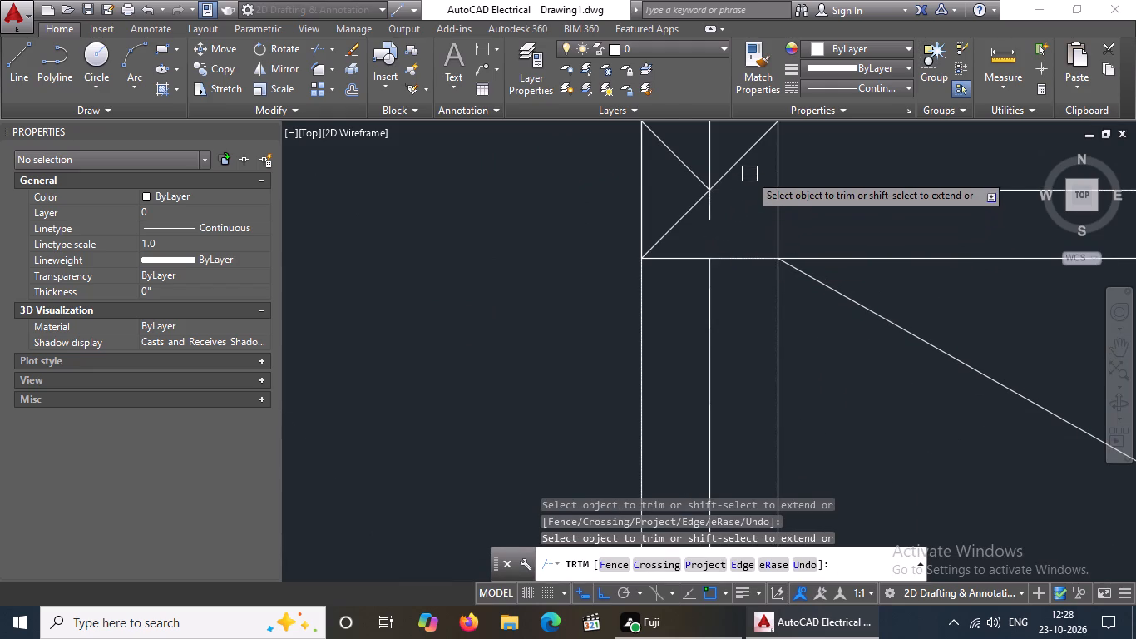
pyautogui.click(749, 156)
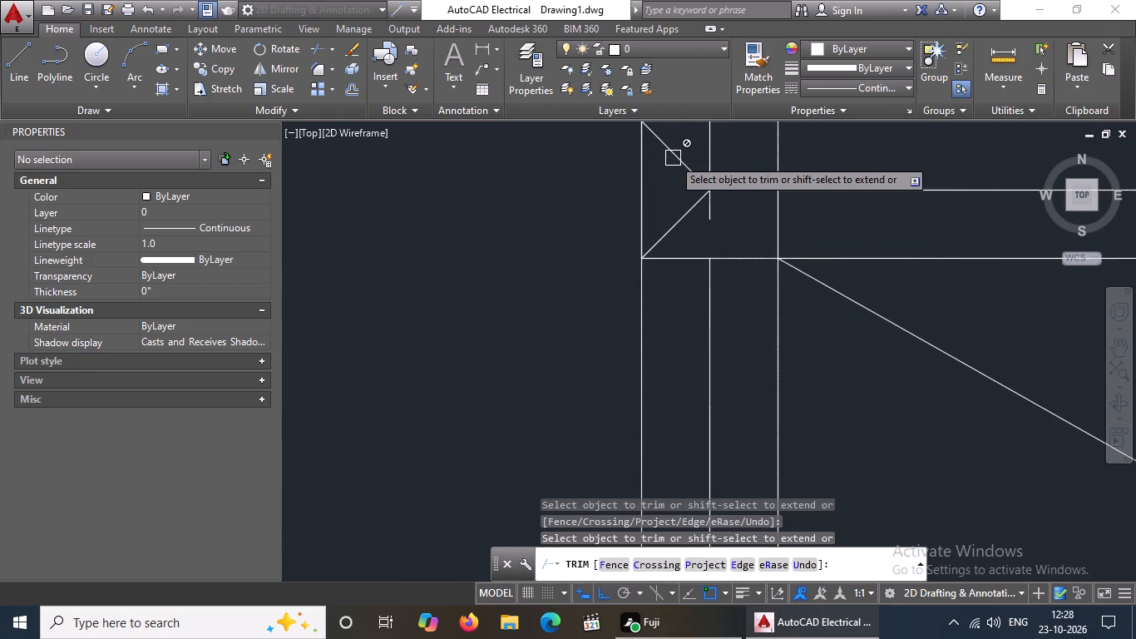
pyautogui.scroll(-3, 715, 220)
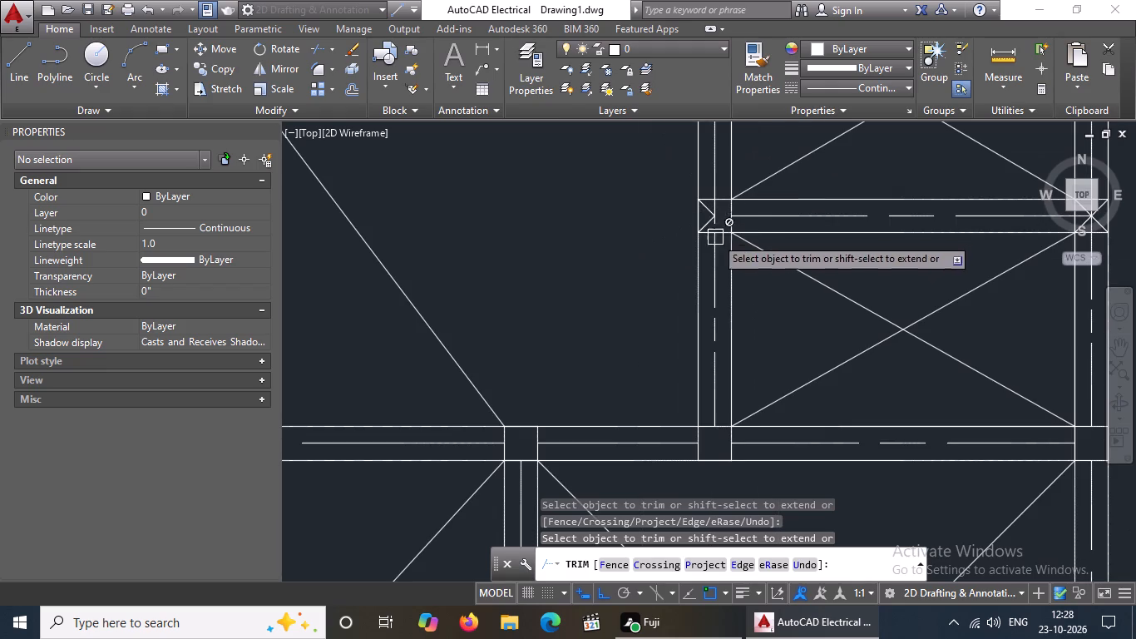
pyautogui.press('Escape')
# Trim the upper vertical beam centreline at the top edge of the left column between the two toilet bays.
pyautogui.scroll(2, 713, 206)
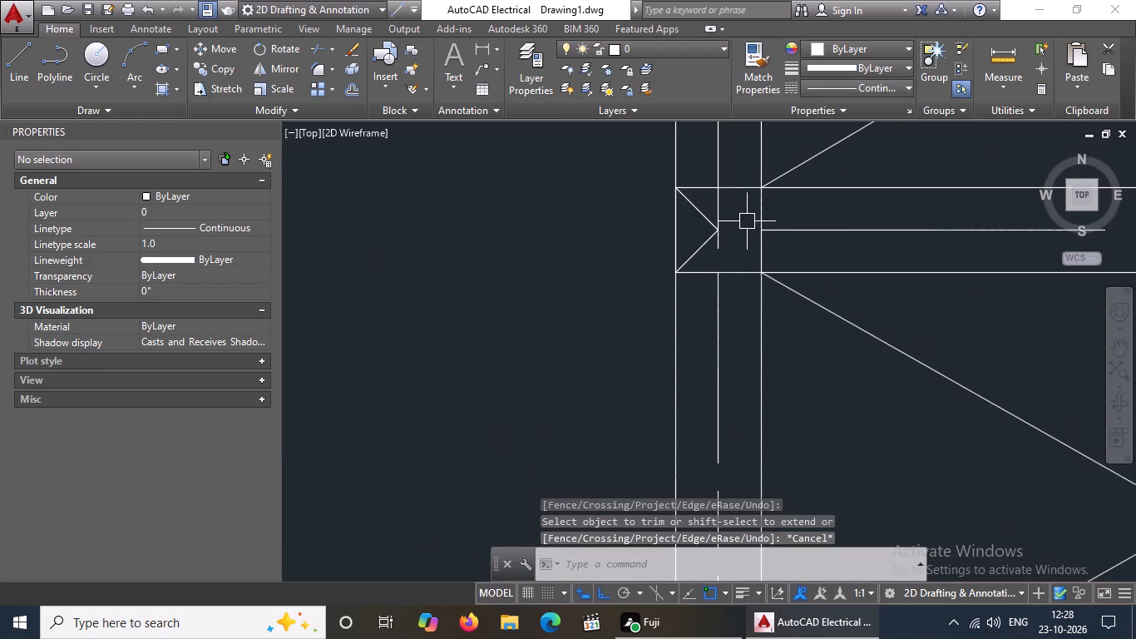
pyautogui.press('Escape')
pyautogui.press('t')
pyautogui.press('r')
pyautogui.press('Return')
pyautogui.press('Return')
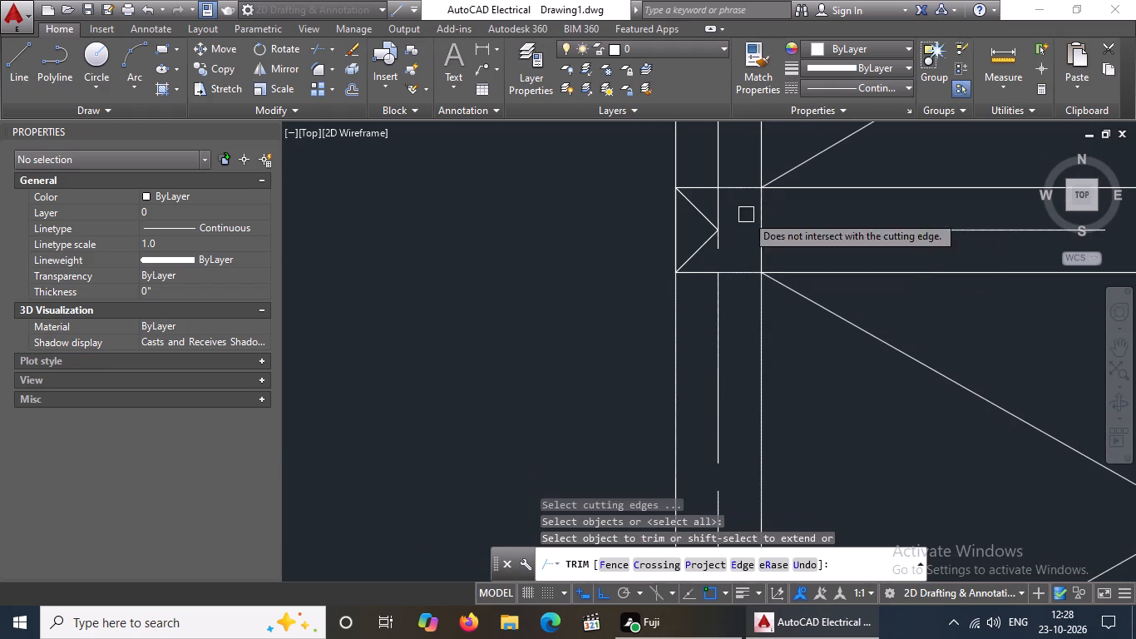
pyautogui.click(723, 205)
pyautogui.press('Escape')
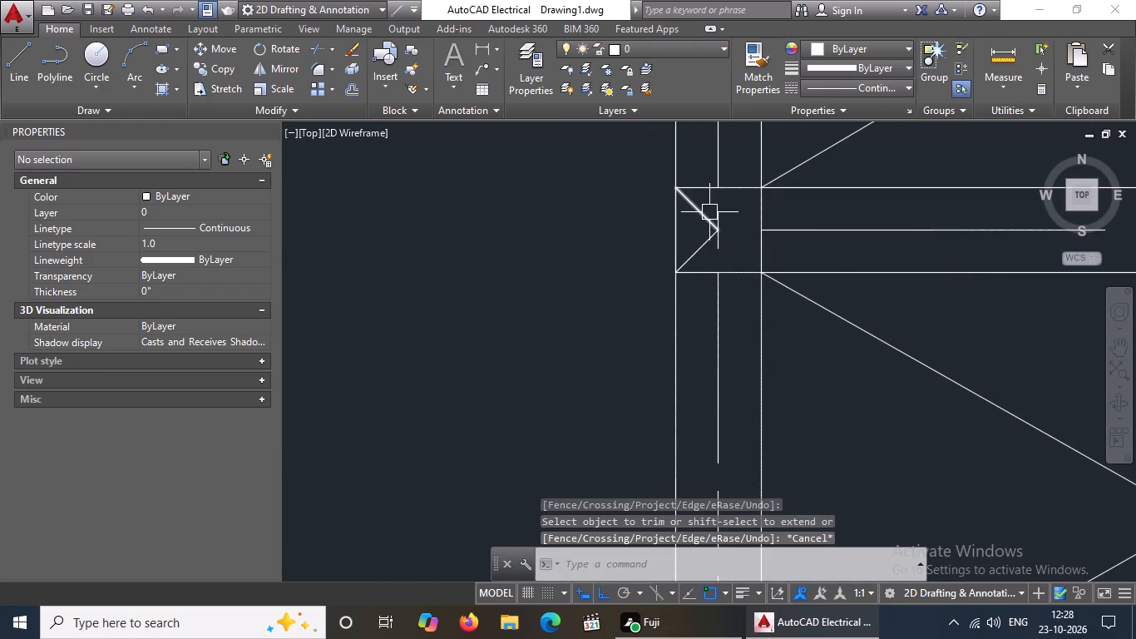
# Delete the two remaining diagonals and the leftover centreline piece inside the left column between the two toilet bays.
pyautogui.click(709, 212)
pyautogui.press('Delete')
pyautogui.click(703, 247)
pyautogui.press('Delete')
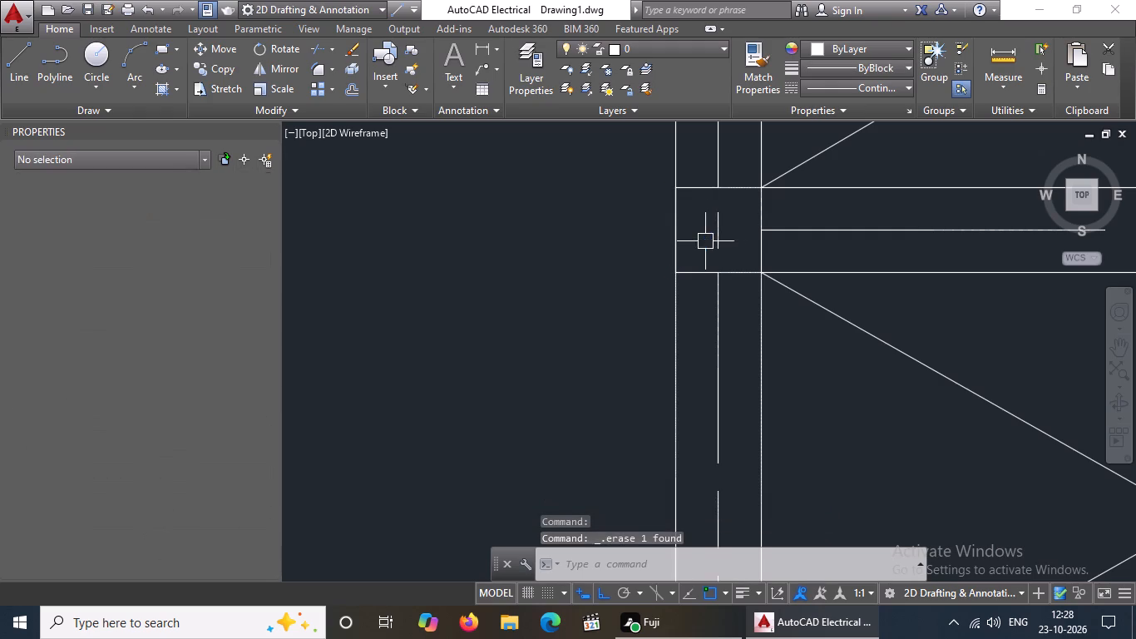
pyautogui.click(720, 222)
pyautogui.press('Delete')
pyautogui.click(724, 246)
pyautogui.press('Delete')
# Trim the cross diagonals and beam centrelines inside the right column between the two toilet bays.
pyautogui.scroll(-5, 724, 246)
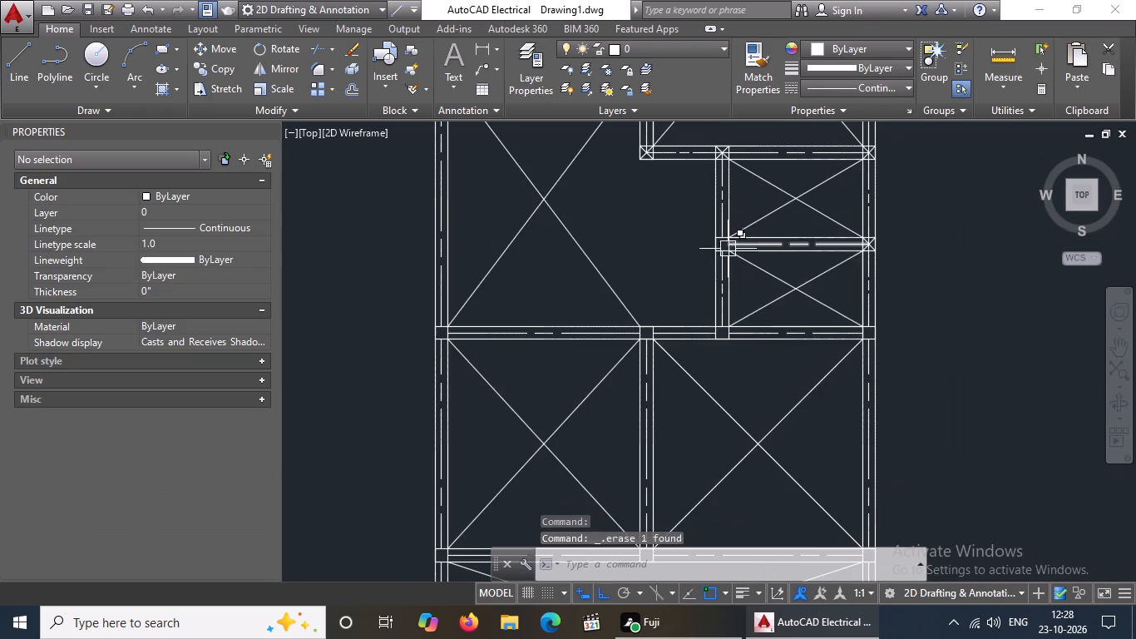
pyautogui.scroll(-2, 770, 319)
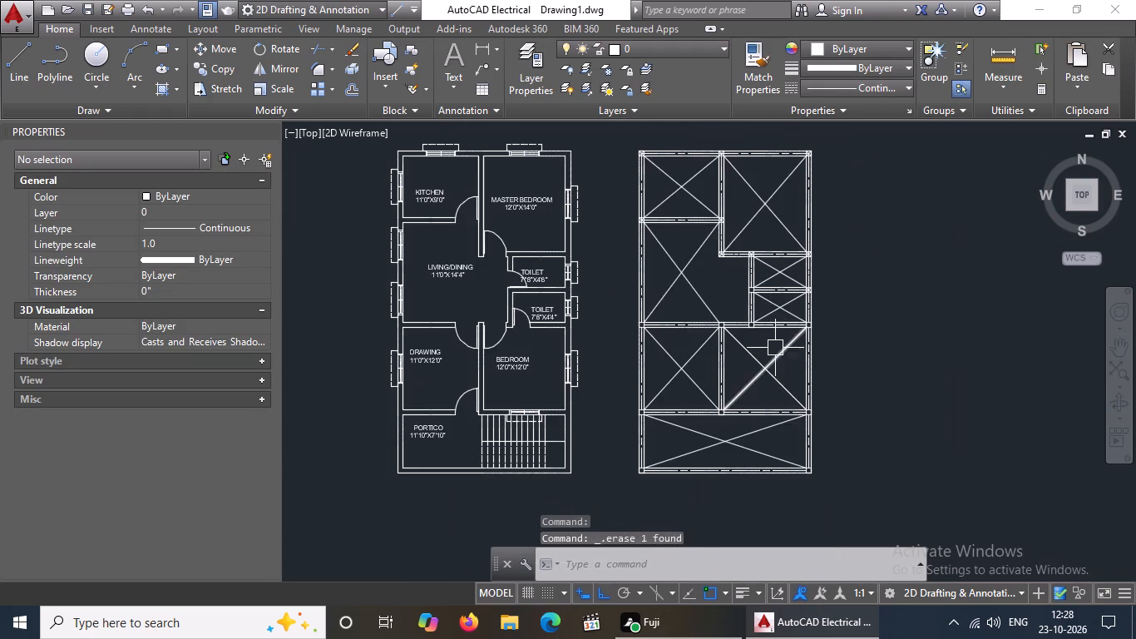
pyautogui.scroll(2, 769, 364)
pyautogui.moveTo(755, 375); pyautogui.dragTo(742, 455, button='middle')
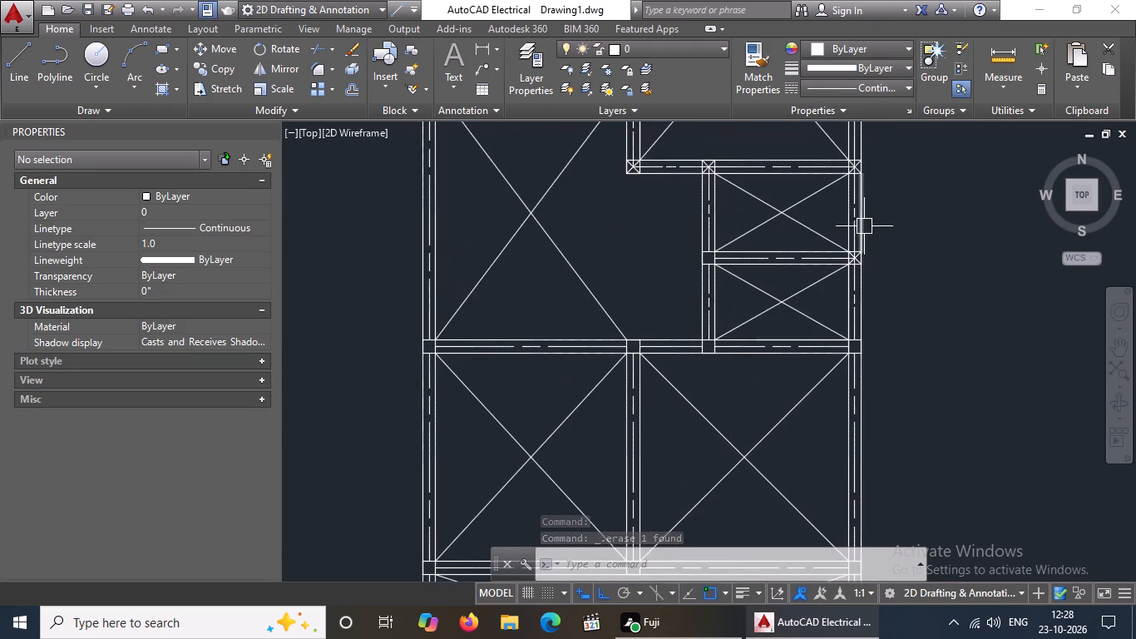
pyautogui.scroll(4, 857, 230)
pyautogui.press('Escape')
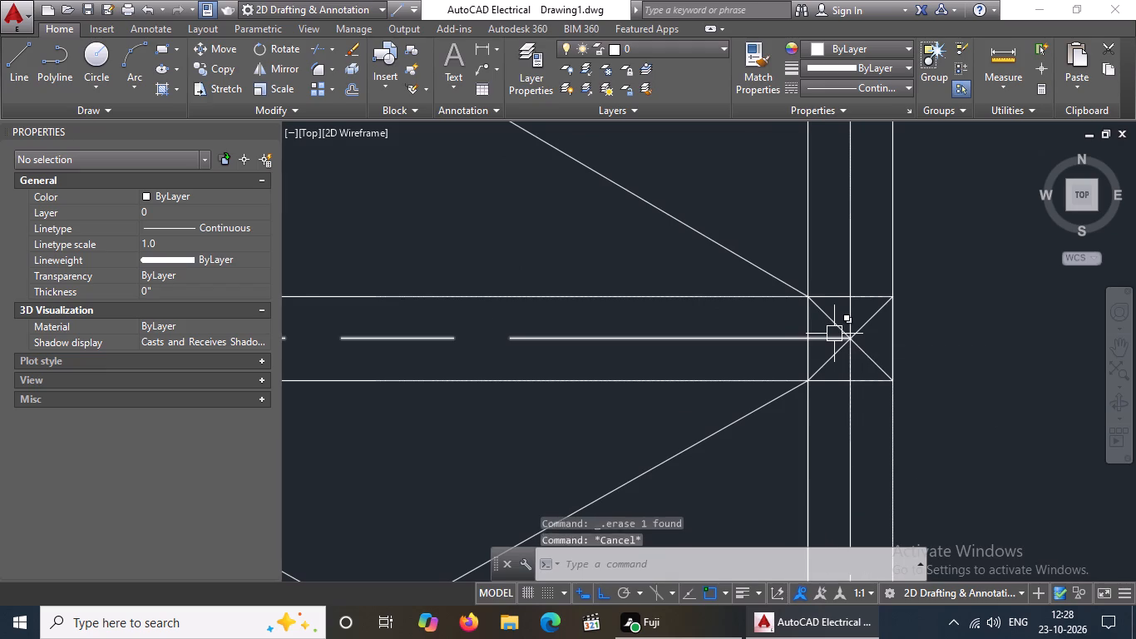
pyautogui.press('t')
pyautogui.press('r')
pyautogui.press('Return')
pyautogui.press('Return')
pyautogui.scroll(2, 838, 323)
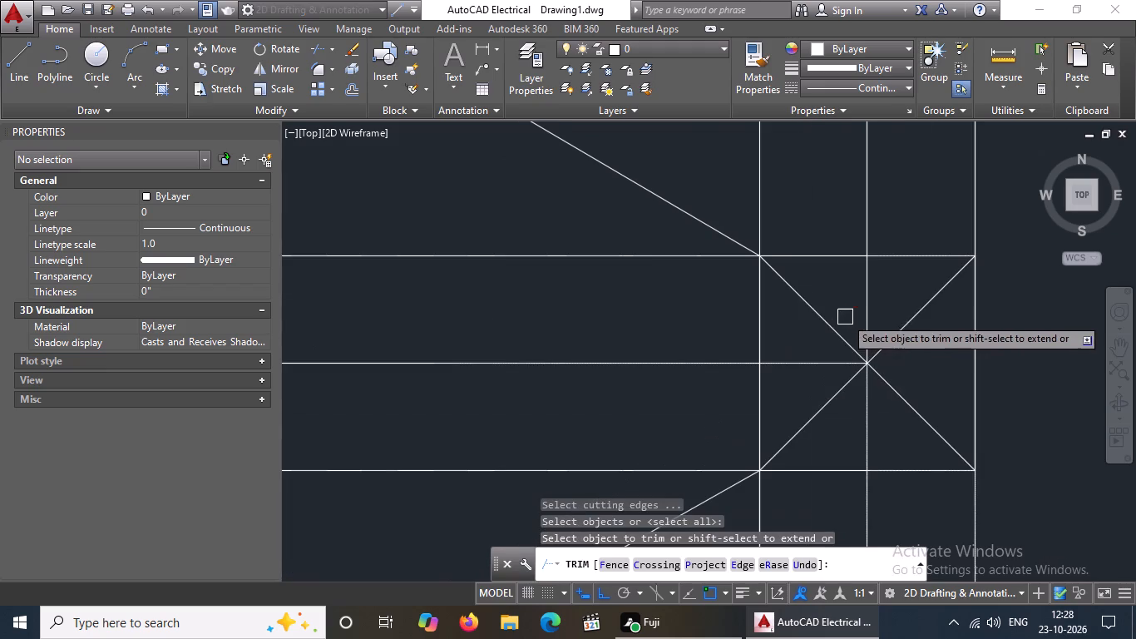
pyautogui.click(871, 296)
pyautogui.click(794, 280)
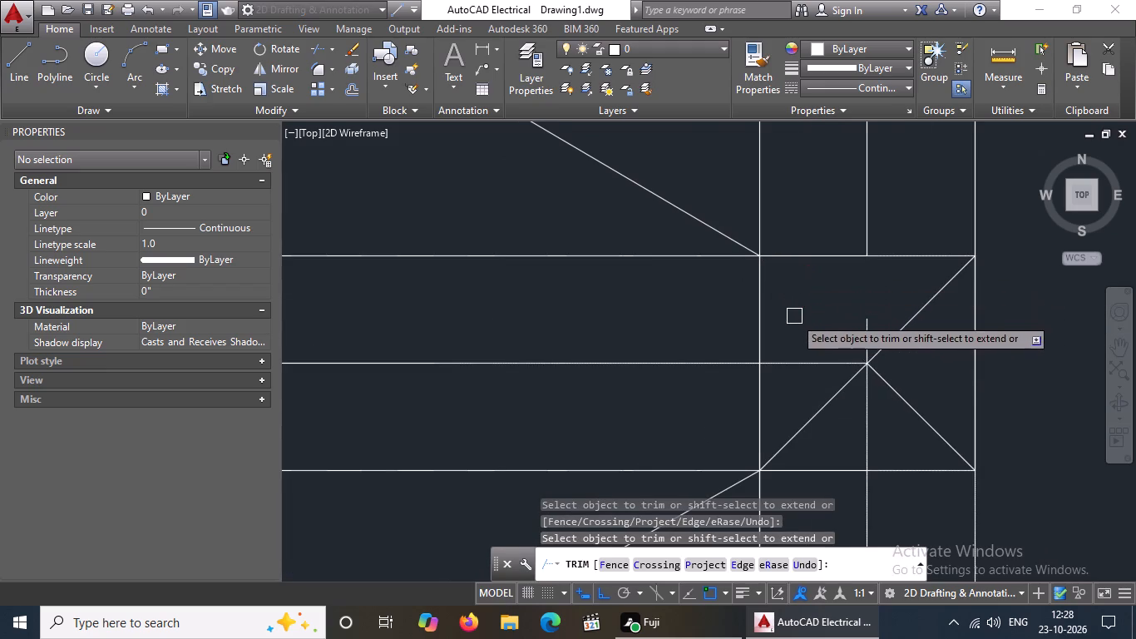
pyautogui.click(782, 361)
pyautogui.moveTo(802, 433); pyautogui.dragTo(814, 435)
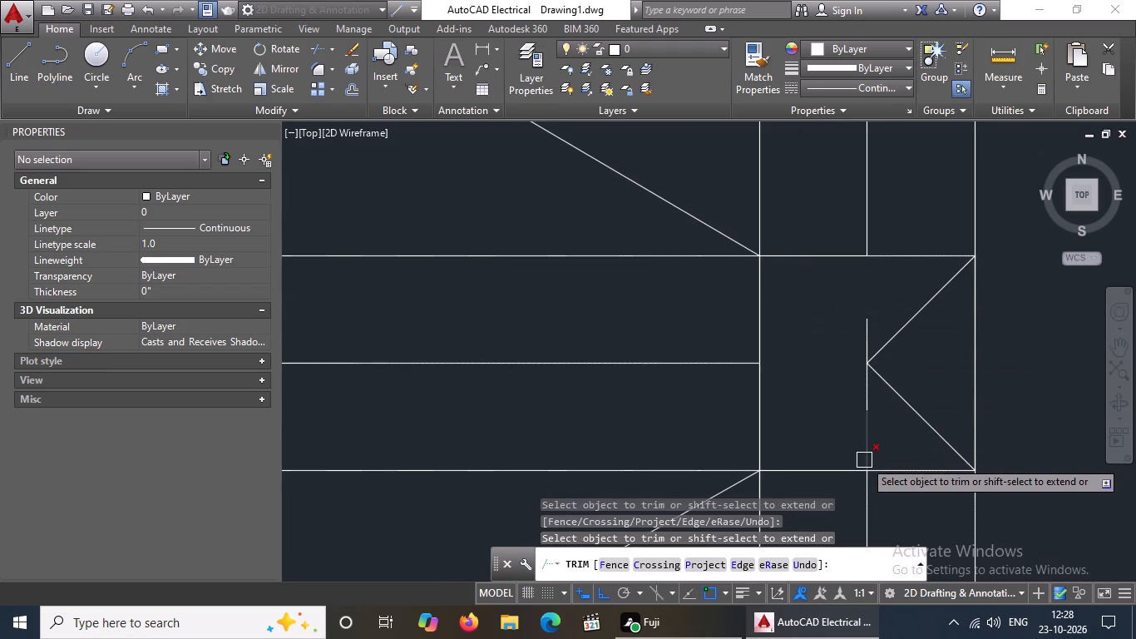
pyautogui.click(872, 458)
pyautogui.moveTo(959, 447); pyautogui.dragTo(955, 430)
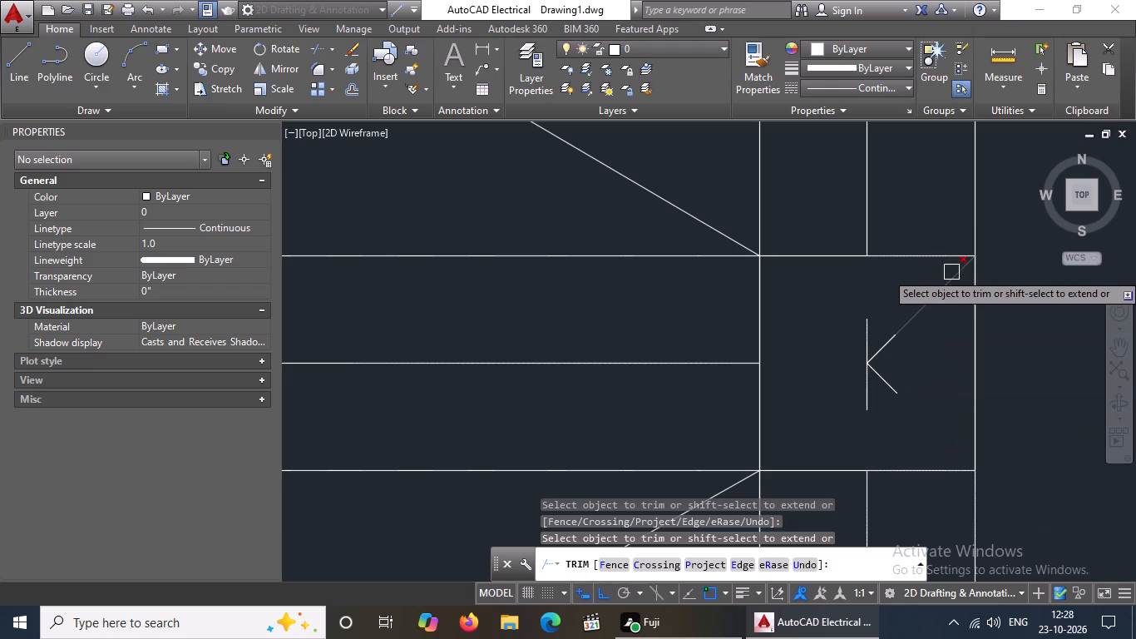
pyautogui.moveTo(951, 271); pyautogui.dragTo(951, 279)
pyautogui.press('Escape')
# Delete the leftover diagonal and centreline pieces inside the right column between the two toilet bays.
pyautogui.click(887, 341)
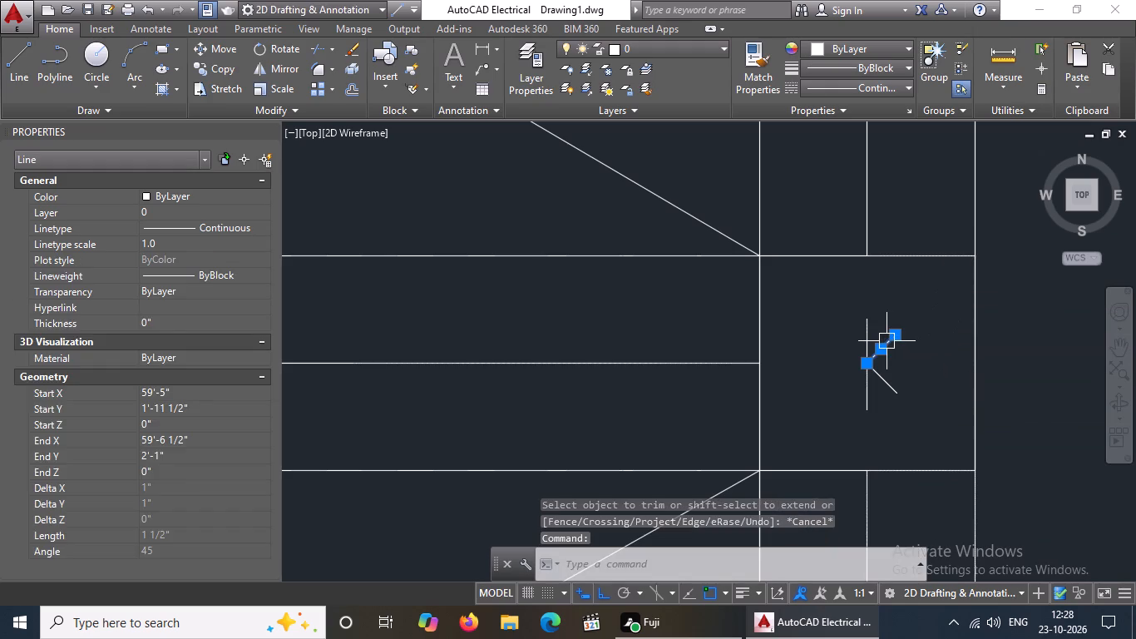
pyautogui.press('Delete')
pyautogui.click(873, 350)
pyautogui.press('Delete')
pyautogui.click(877, 386)
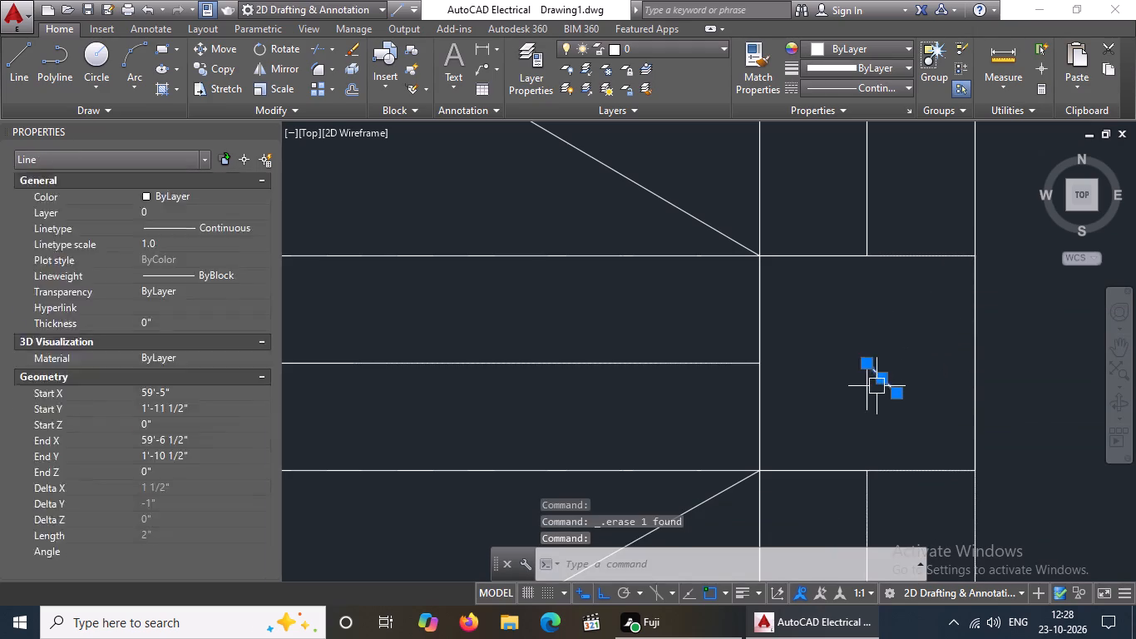
pyautogui.press('Delete')
pyautogui.click(873, 389)
pyautogui.press('Delete')
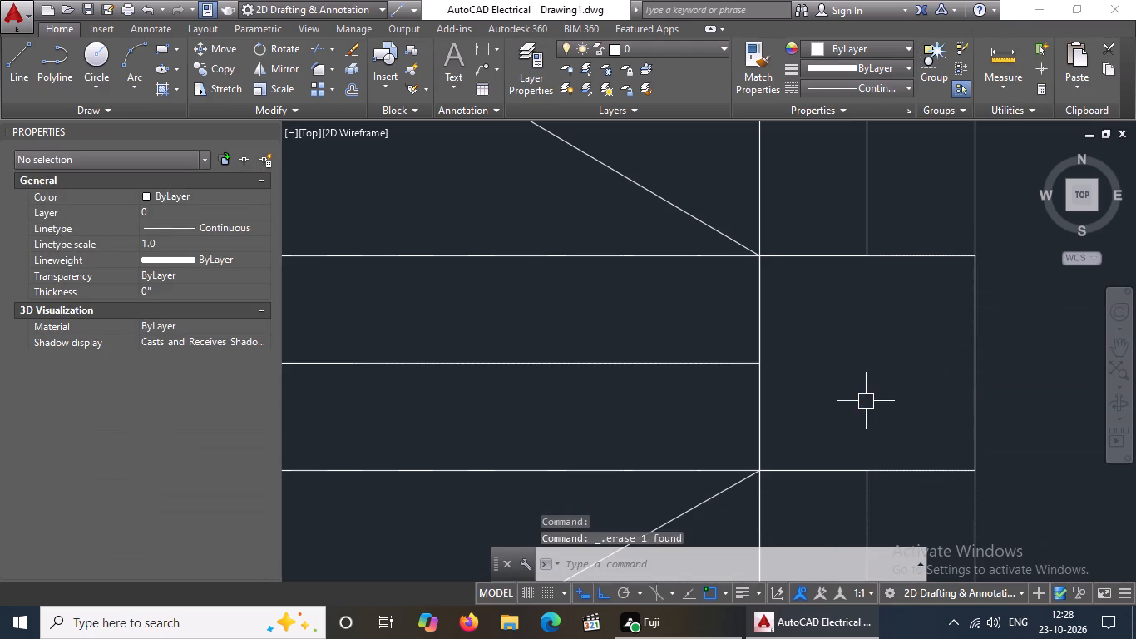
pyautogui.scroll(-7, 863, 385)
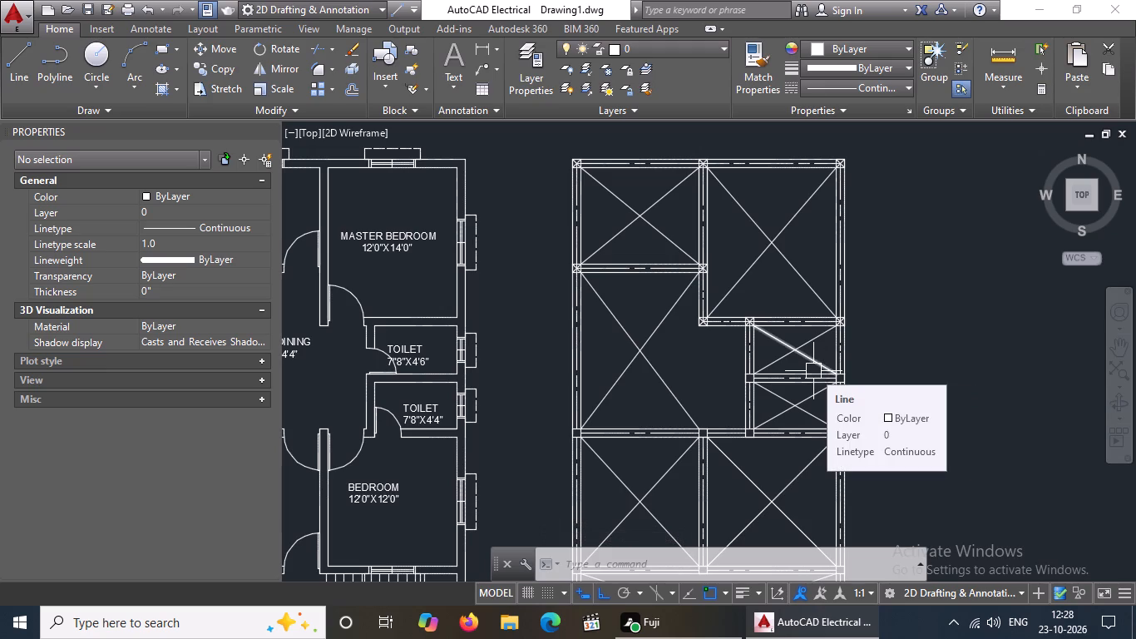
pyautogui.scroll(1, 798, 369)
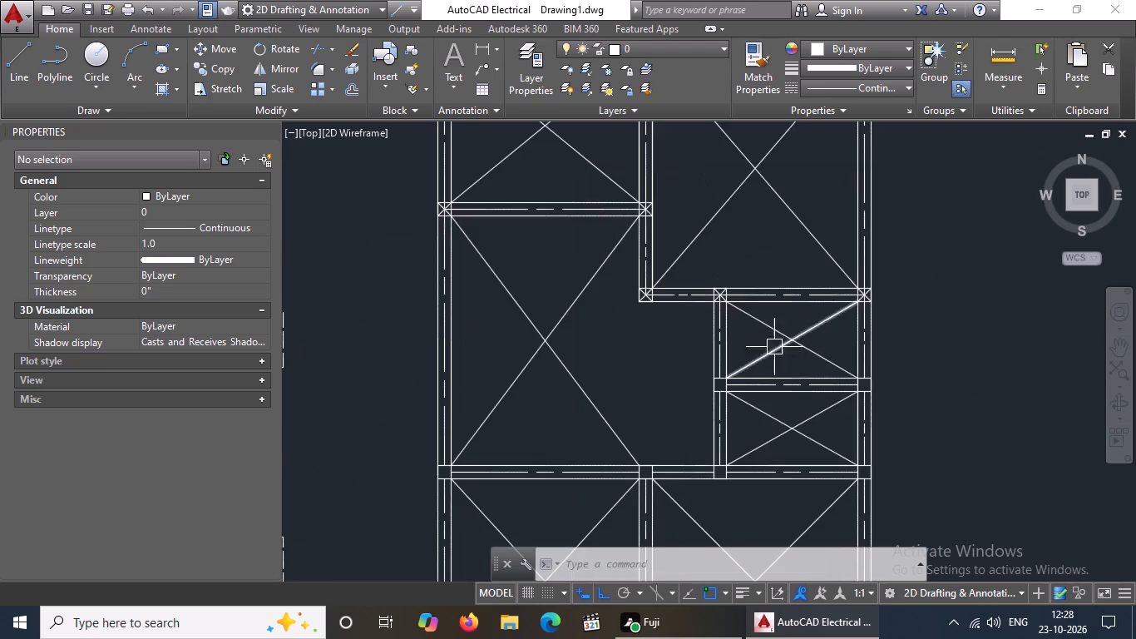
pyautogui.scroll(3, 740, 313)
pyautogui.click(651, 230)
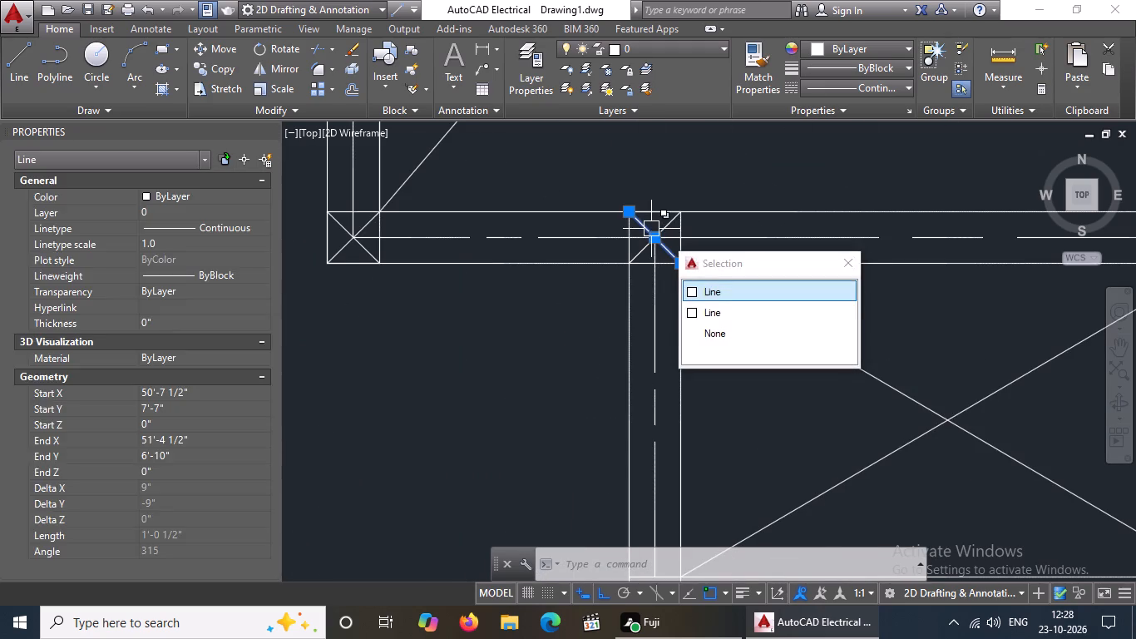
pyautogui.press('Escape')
# Trim the cross diagonals and beam centrelines inside the right column at the top of the upper toilet bay.
pyautogui.scroll(-5, 585, 428)
pyautogui.moveTo(680, 341); pyautogui.dragTo(692, 330, button='middle')
pyautogui.moveTo(698, 327); pyautogui.dragTo(702, 339, button='middle')
pyautogui.scroll(3, 579, 468)
pyautogui.scroll(3, 723, 332)
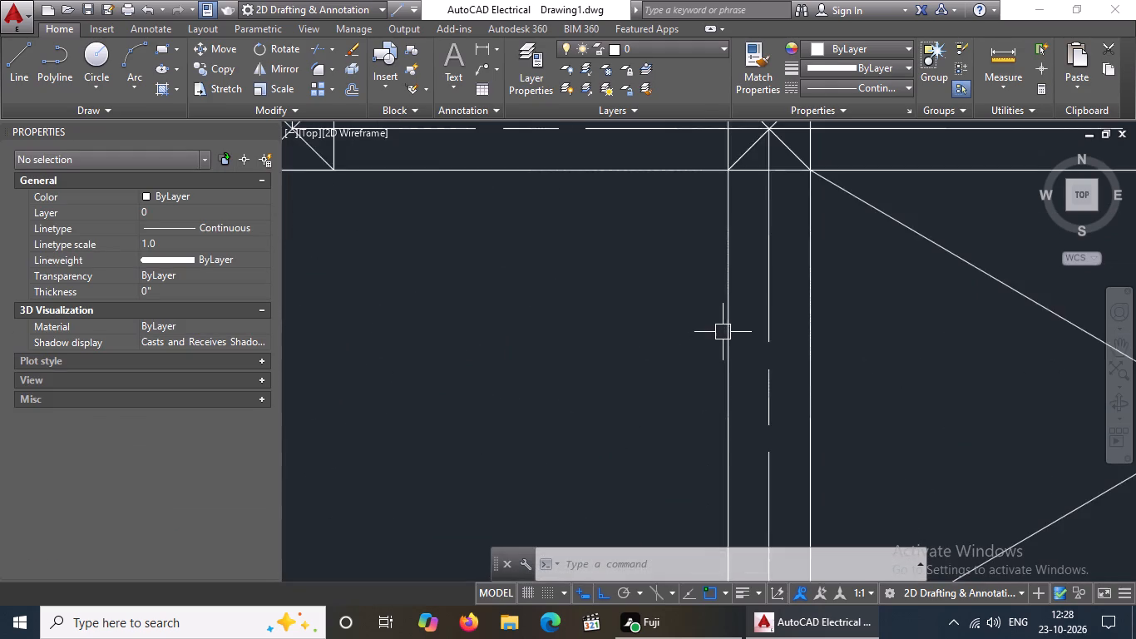
pyautogui.scroll(-4, 726, 316)
pyautogui.scroll(3, 852, 284)
pyautogui.scroll(2, 950, 329)
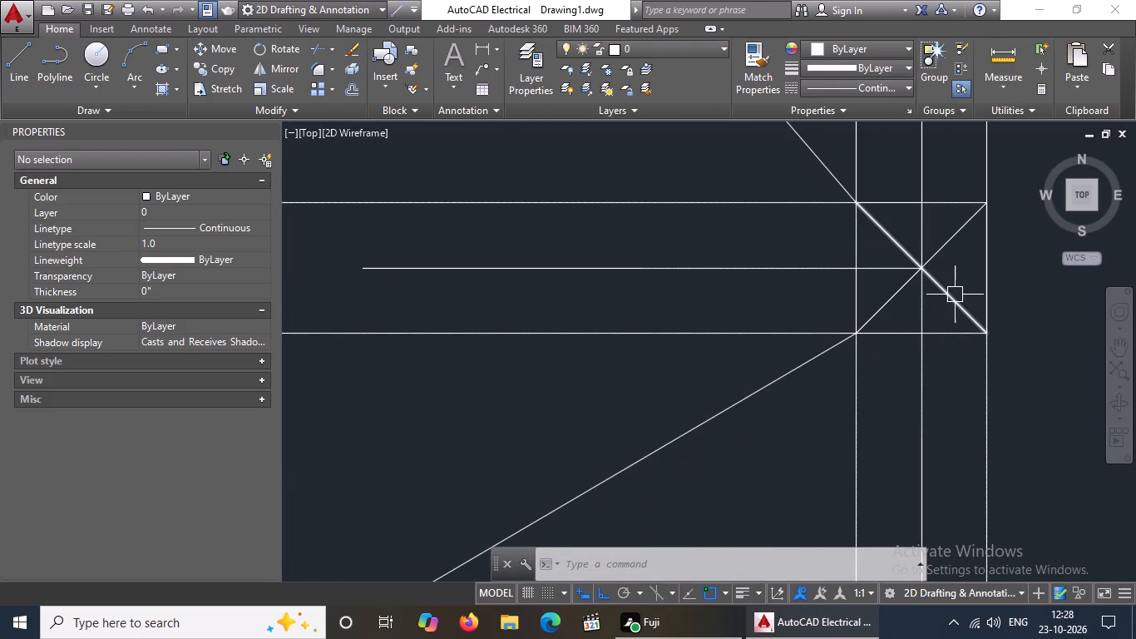
pyautogui.press('Escape')
pyautogui.write('TR')
pyautogui.press('Return')
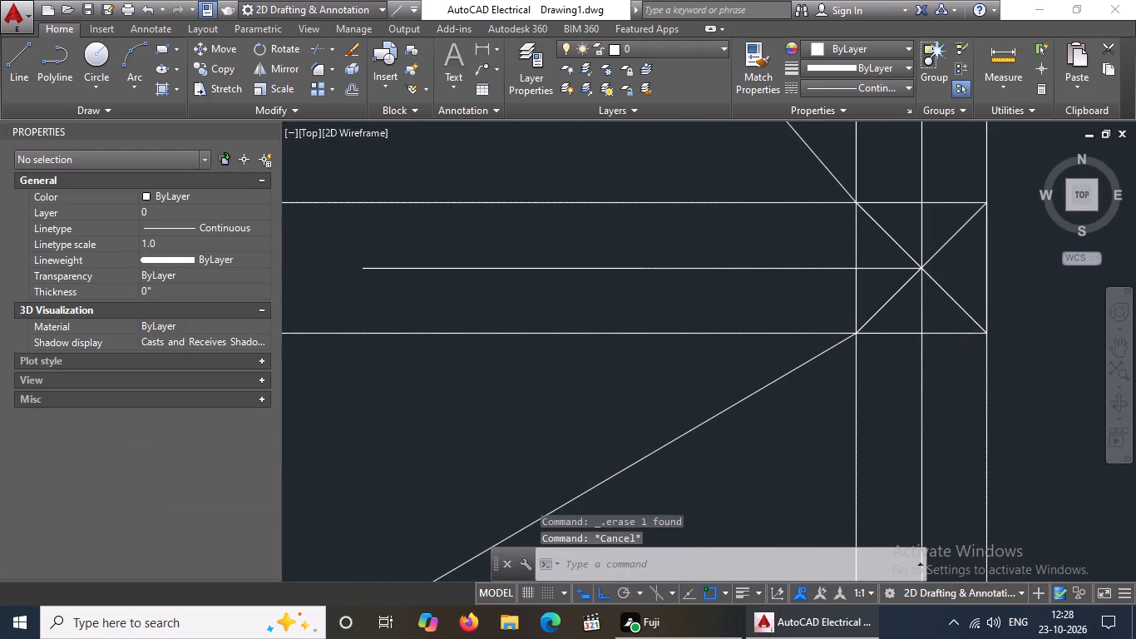
pyautogui.press('Return')
pyautogui.click(966, 305)
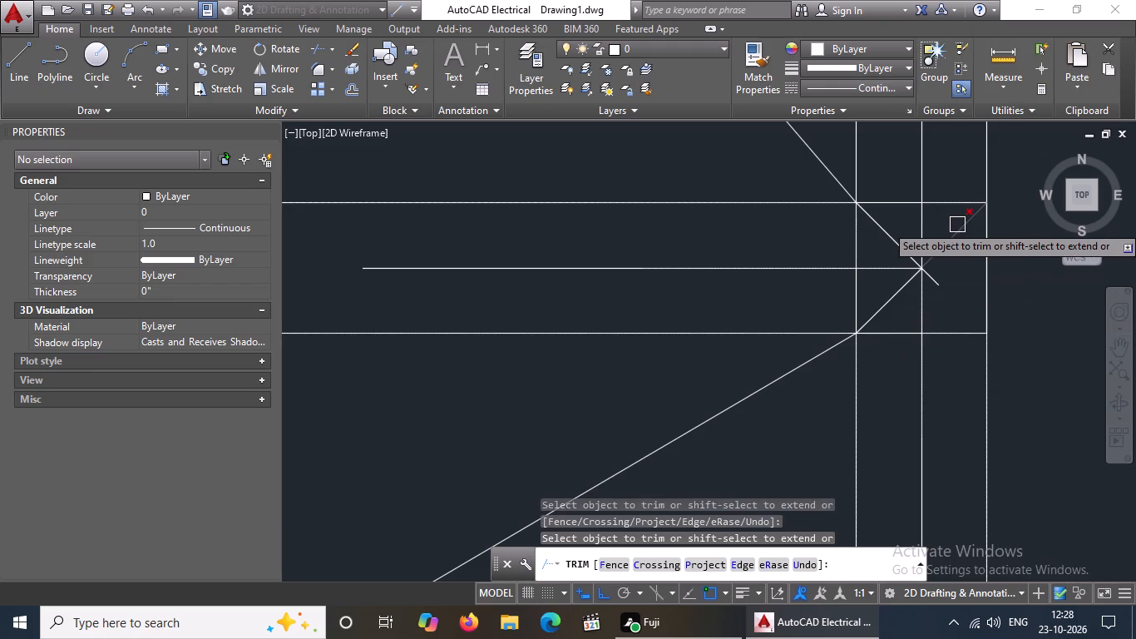
pyautogui.click(958, 224)
pyautogui.moveTo(925, 216); pyautogui.dragTo(911, 220)
pyautogui.click(872, 227)
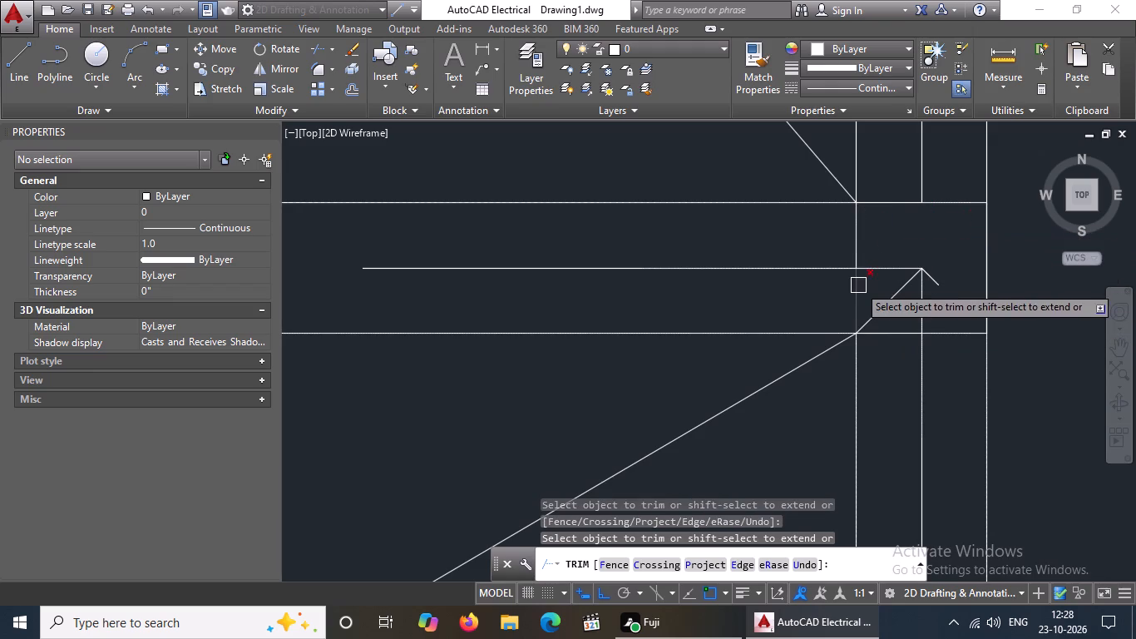
pyautogui.moveTo(864, 270); pyautogui.dragTo(866, 278)
pyautogui.click(872, 313)
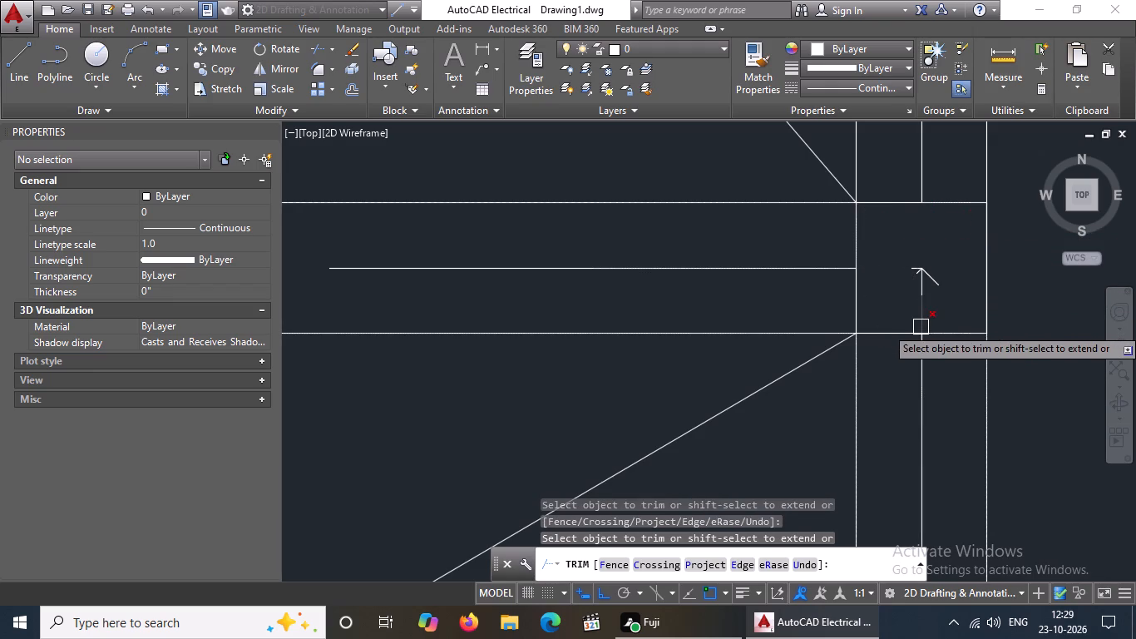
pyautogui.click(924, 321)
pyautogui.press('Escape')
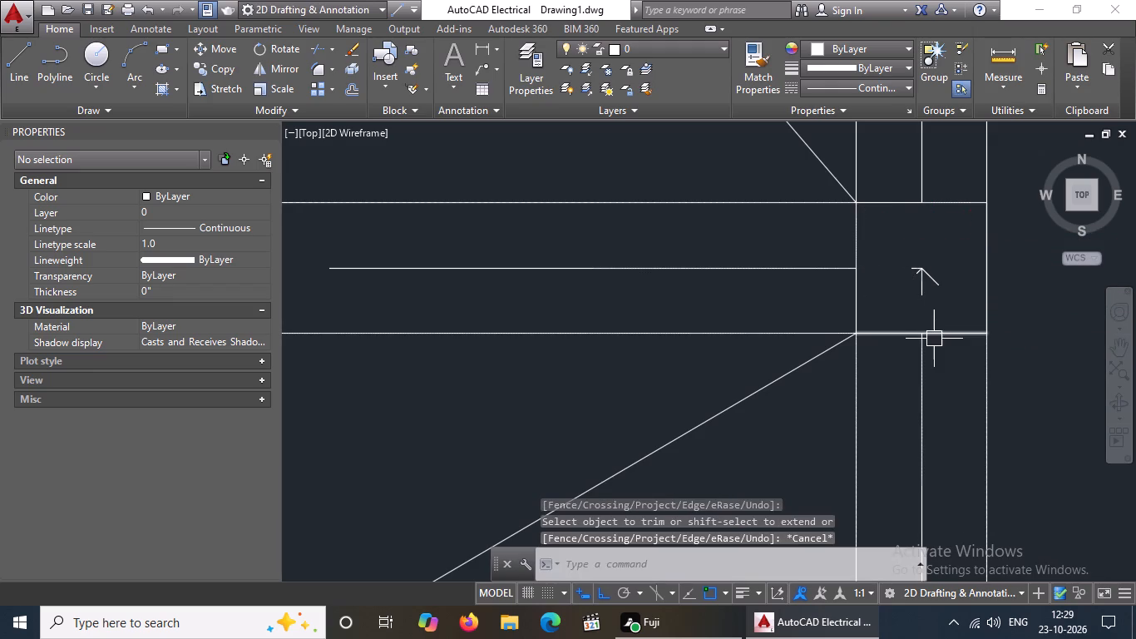
# Delete the leftover diagonal and centreline pieces inside the right column at the top of the upper toilet bay.
pyautogui.click(918, 291)
pyautogui.press('Delete')
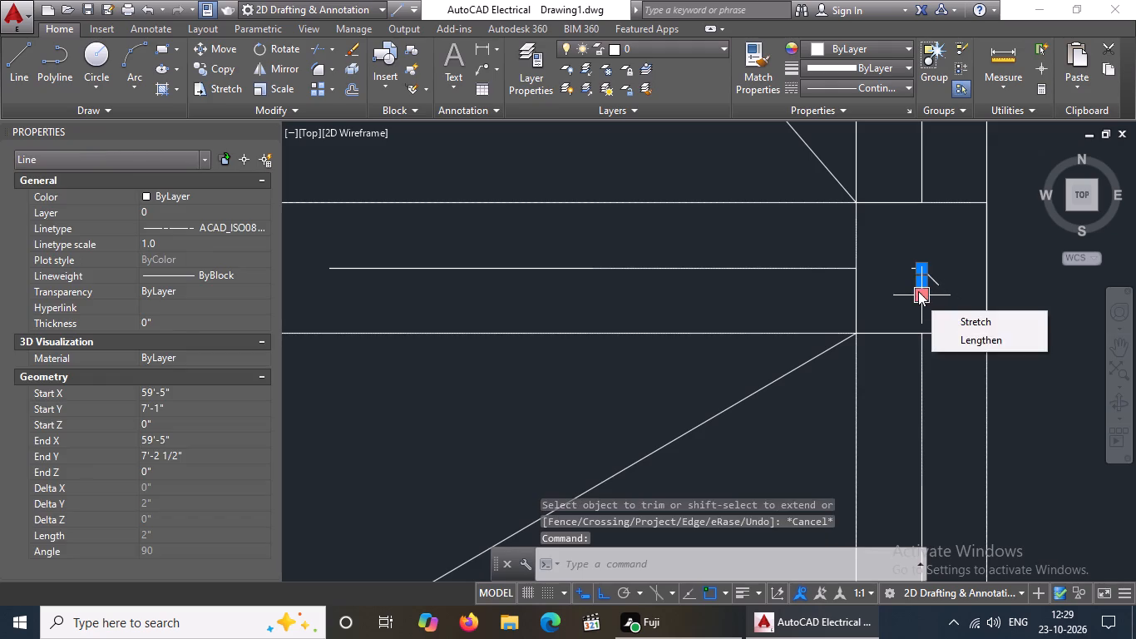
pyautogui.press('Delete')
pyautogui.click(937, 285)
pyautogui.press('Delete')
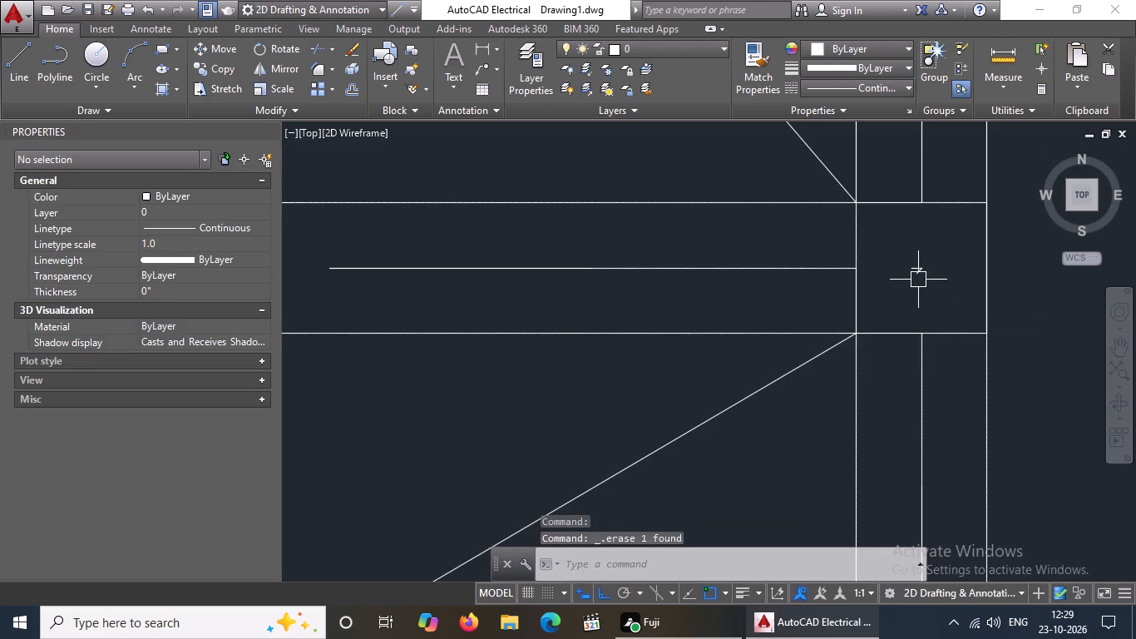
pyautogui.click(897, 263)
pyautogui.click(926, 285)
pyautogui.press('Delete')
# Trim the cross diagonals and beam centrelines inside the left column at the top of the upper toilet bay.
pyautogui.scroll(-4, 900, 293)
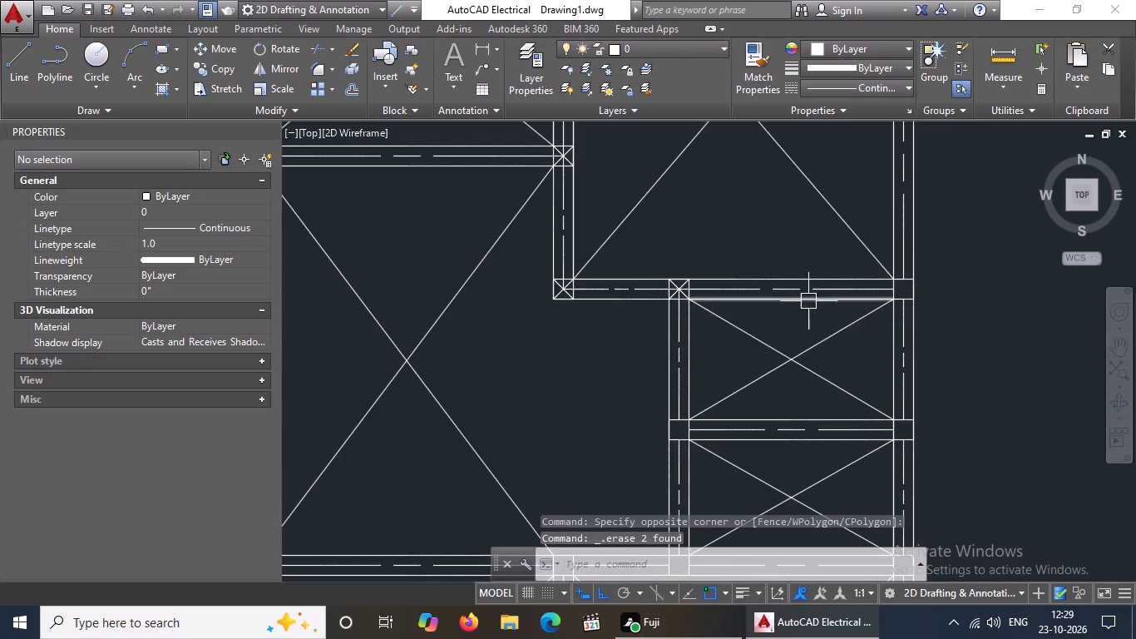
pyautogui.scroll(4, 668, 290)
pyautogui.press('Escape')
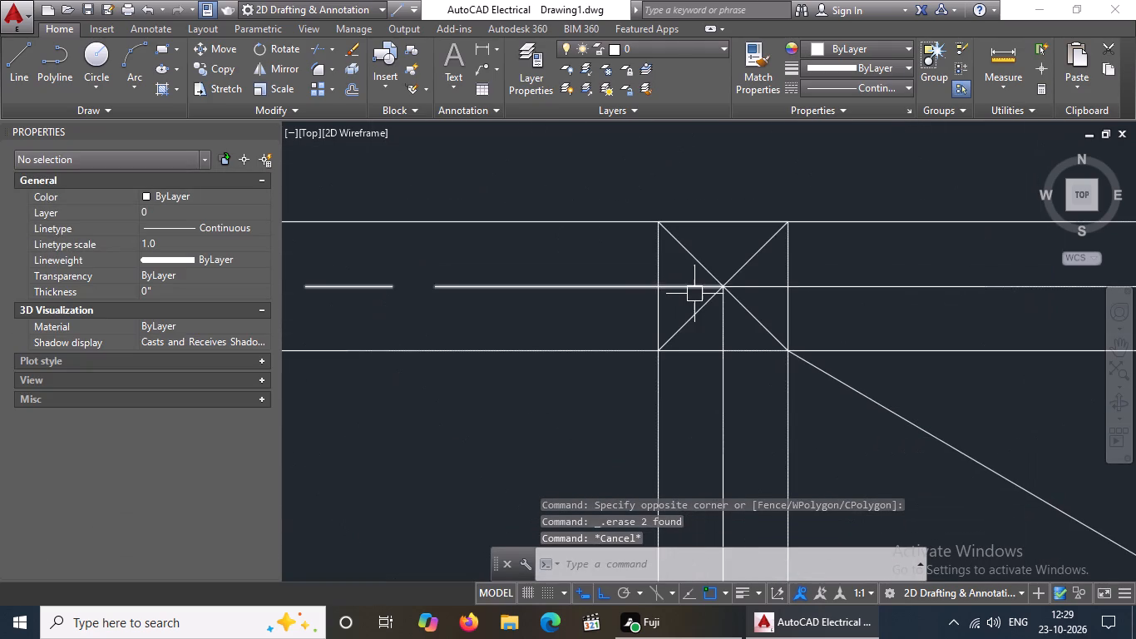
pyautogui.press('t')
pyautogui.press('r')
pyautogui.press('Return')
pyautogui.press('Return')
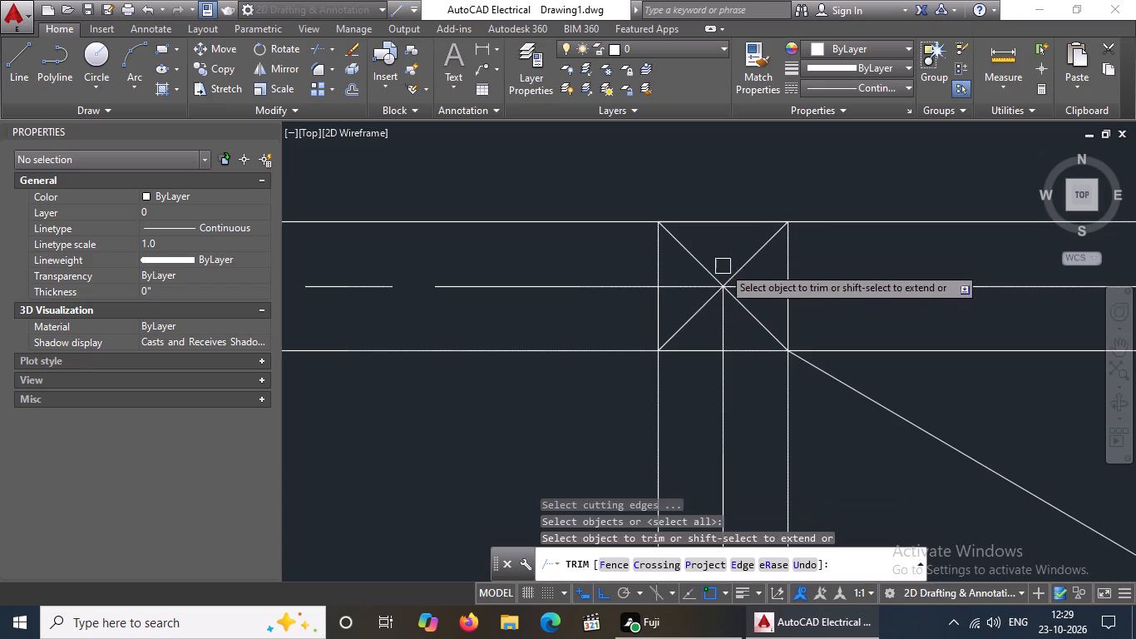
pyautogui.click(675, 244)
pyautogui.click(677, 290)
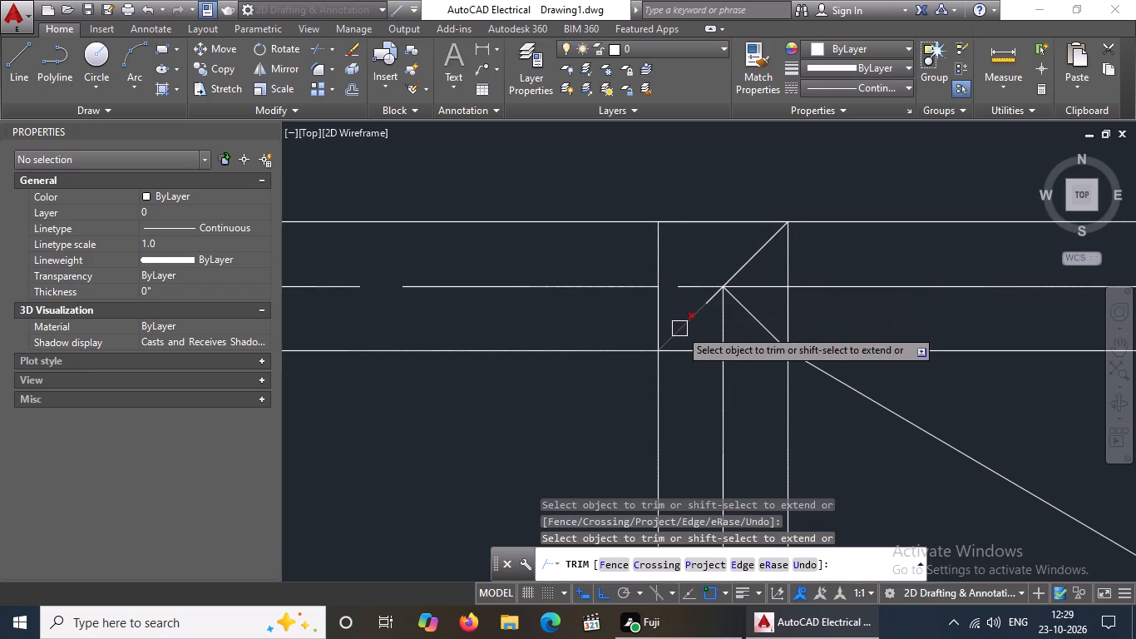
pyautogui.click(679, 329)
pyautogui.click(730, 339)
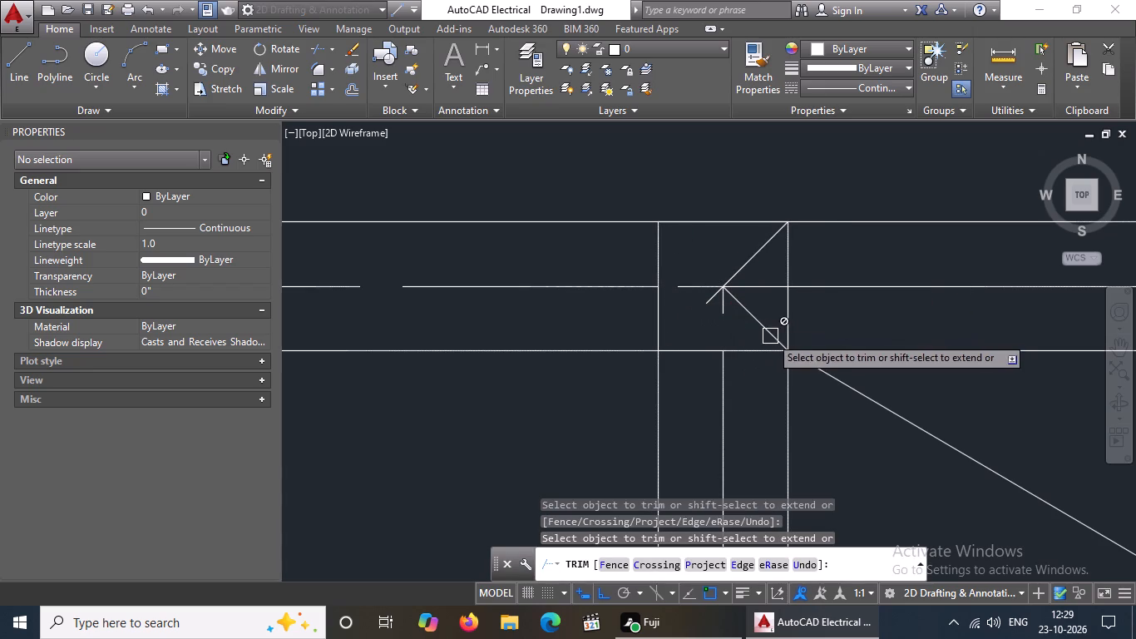
pyautogui.click(763, 287)
pyautogui.click(761, 253)
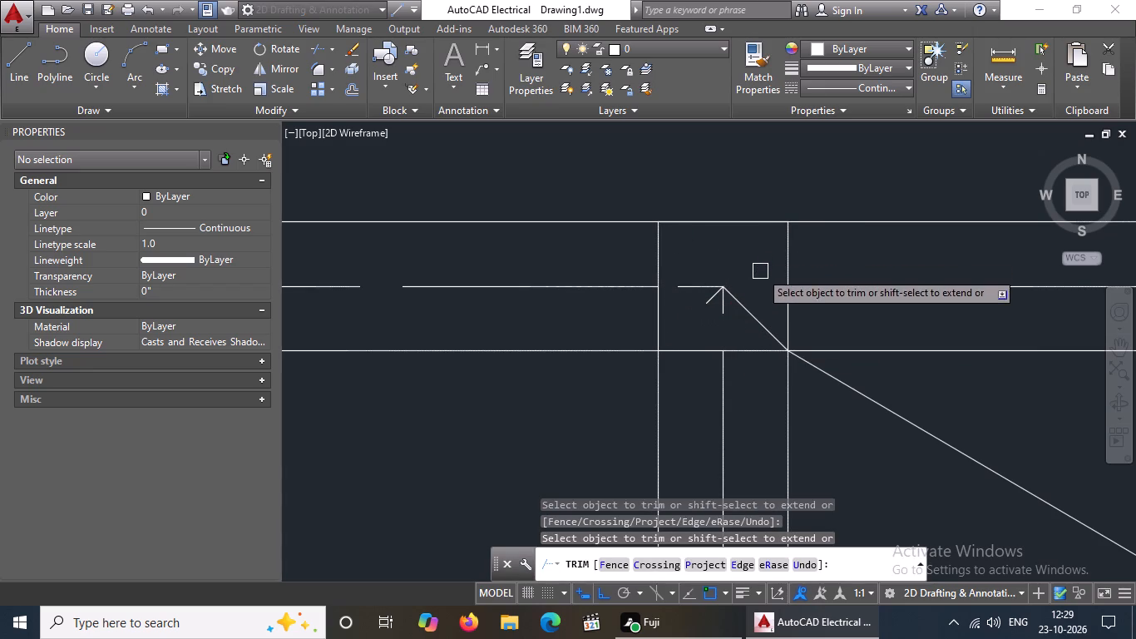
pyautogui.press('Escape')
# Delete the remaining diagonal and the leftover centreline pieces inside the left column at the top of the upper toilet bay.
pyautogui.click(766, 323)
pyautogui.press('Delete')
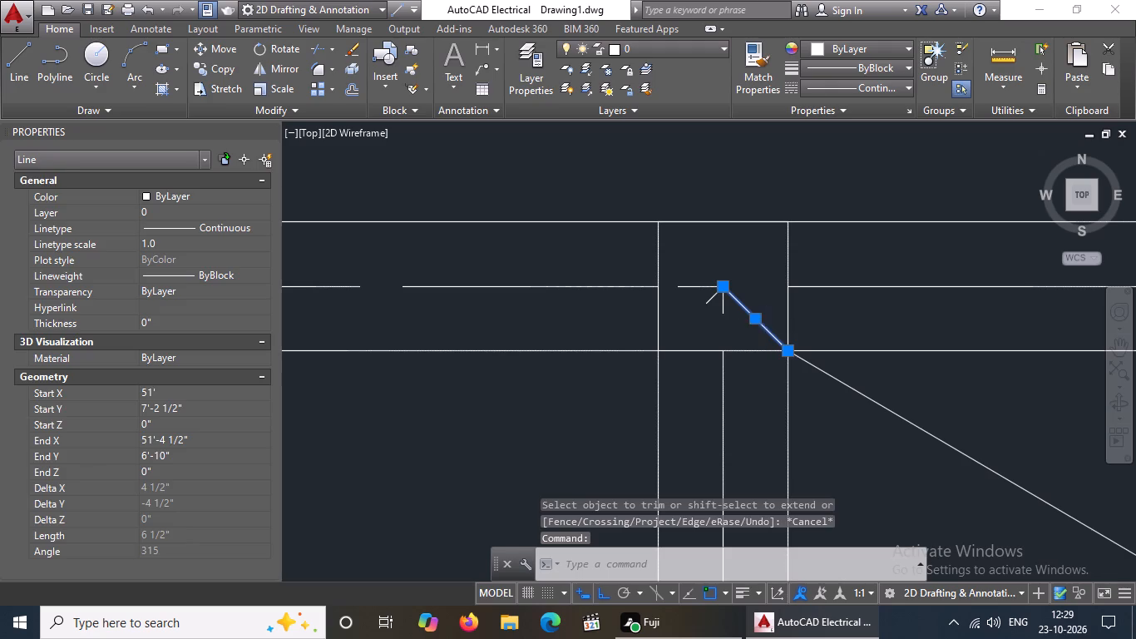
pyautogui.moveTo(696, 285); pyautogui.dragTo(696, 301)
pyautogui.press('Delete')
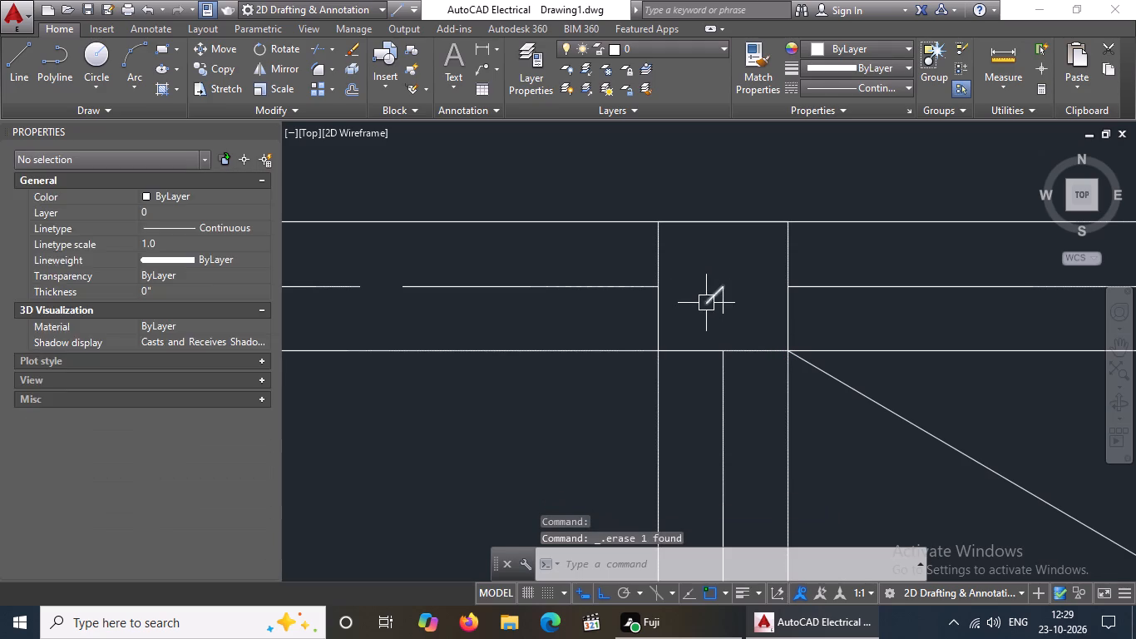
pyautogui.click(706, 300)
pyautogui.press('Delete')
pyautogui.click(729, 310)
pyautogui.press('Delete')
# Trim the cross diagonals and beam centrelines inside the column at the lower-left corner of the master bedroom bay.
pyautogui.scroll(-5, 729, 317)
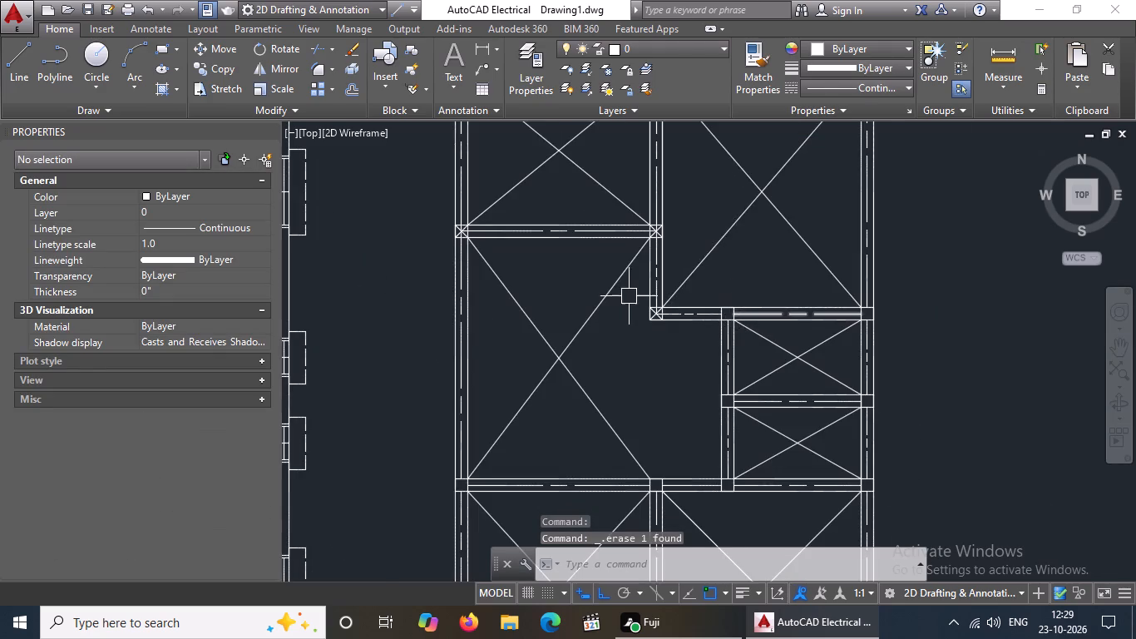
pyautogui.scroll(2, 626, 295)
pyautogui.scroll(2, 733, 326)
pyautogui.press('Escape')
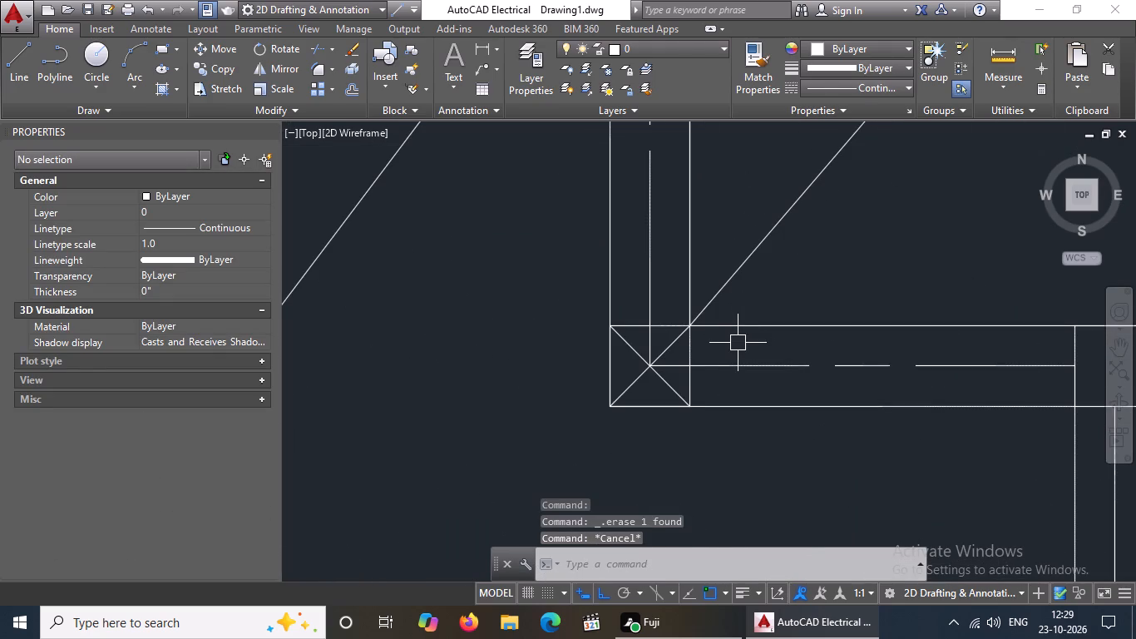
pyautogui.press('t')
pyautogui.press('r')
pyautogui.press('Return')
pyautogui.press('Return')
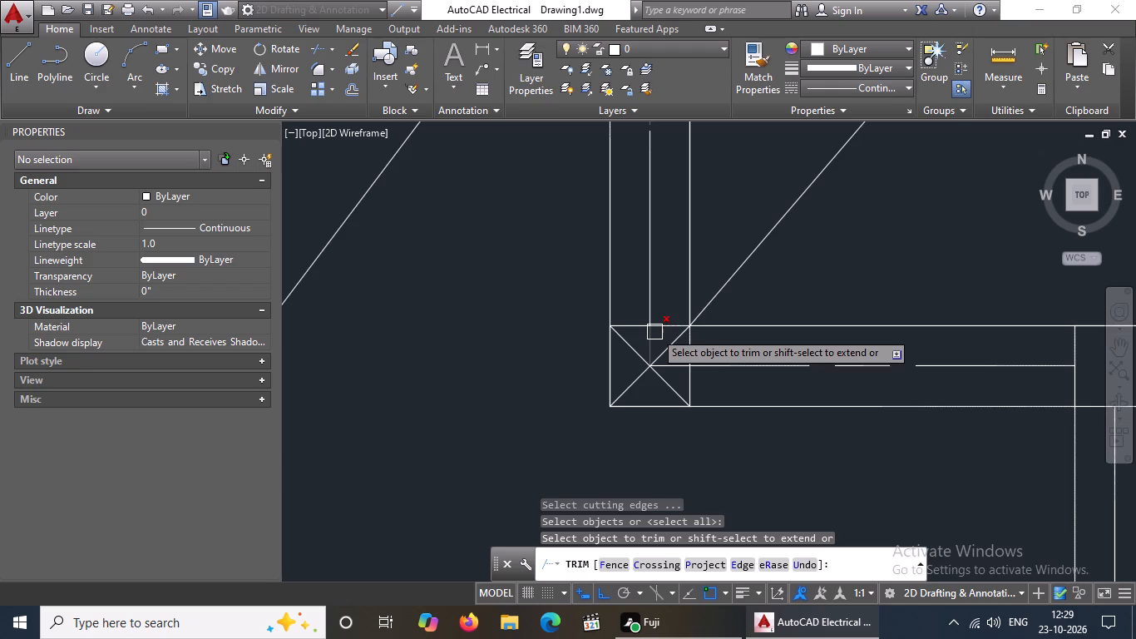
pyautogui.click(654, 337)
pyautogui.click(675, 347)
pyautogui.click(678, 363)
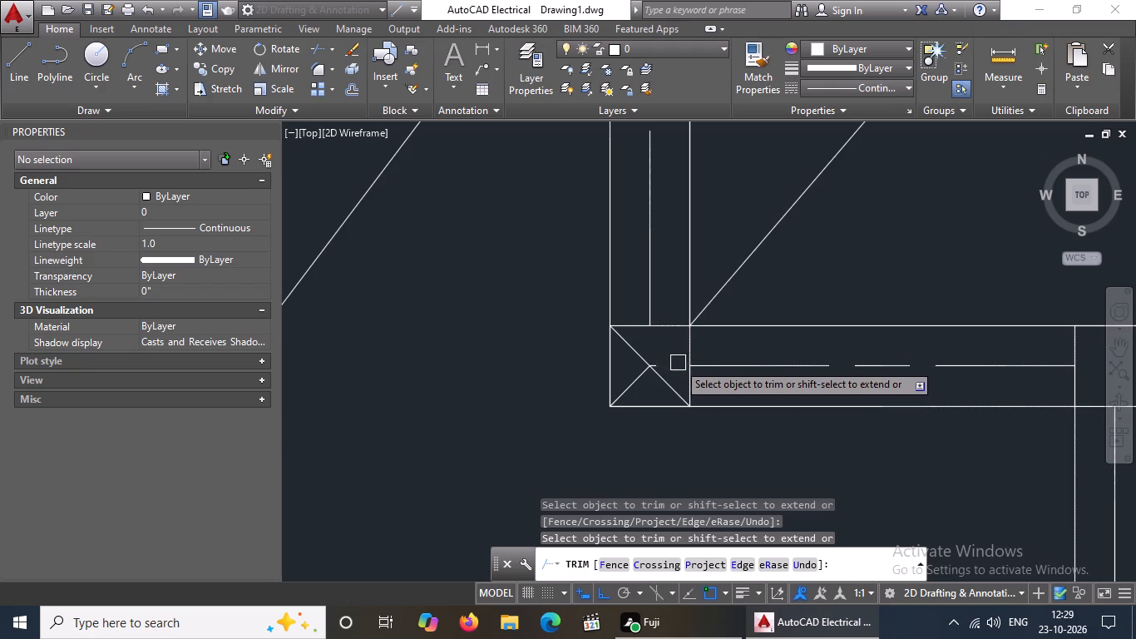
pyautogui.click(679, 388)
pyautogui.click(622, 390)
pyautogui.click(630, 346)
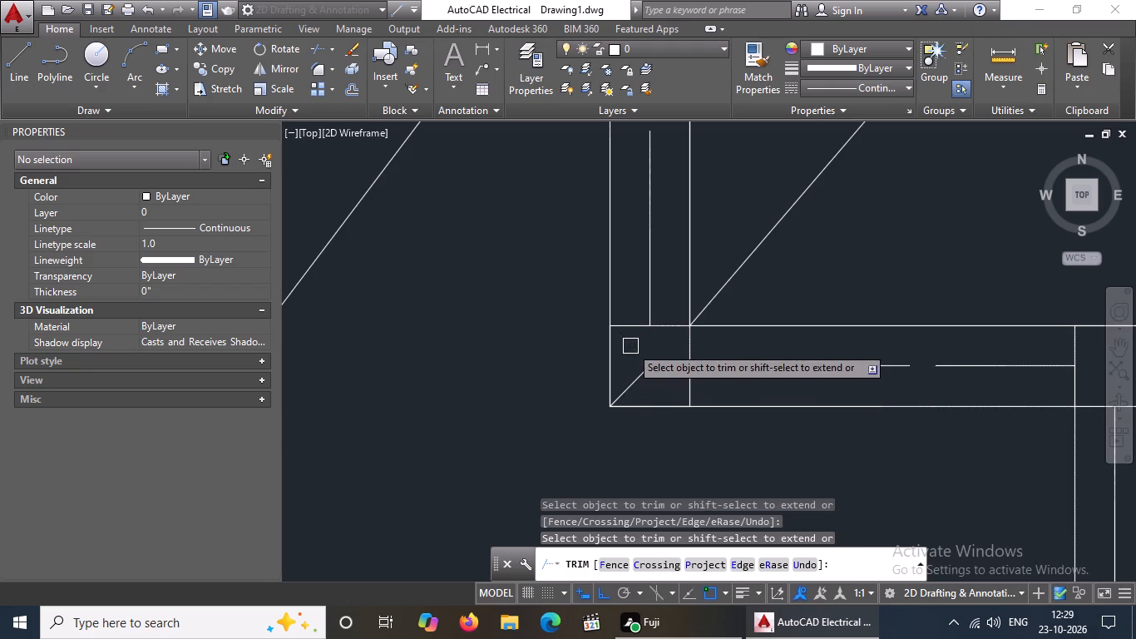
pyautogui.press('Escape')
# Delete the three leftover line pieces inside the column at the lower-left corner of the master bedroom bay.
pyautogui.moveTo(650, 355); pyautogui.dragTo(650, 359)
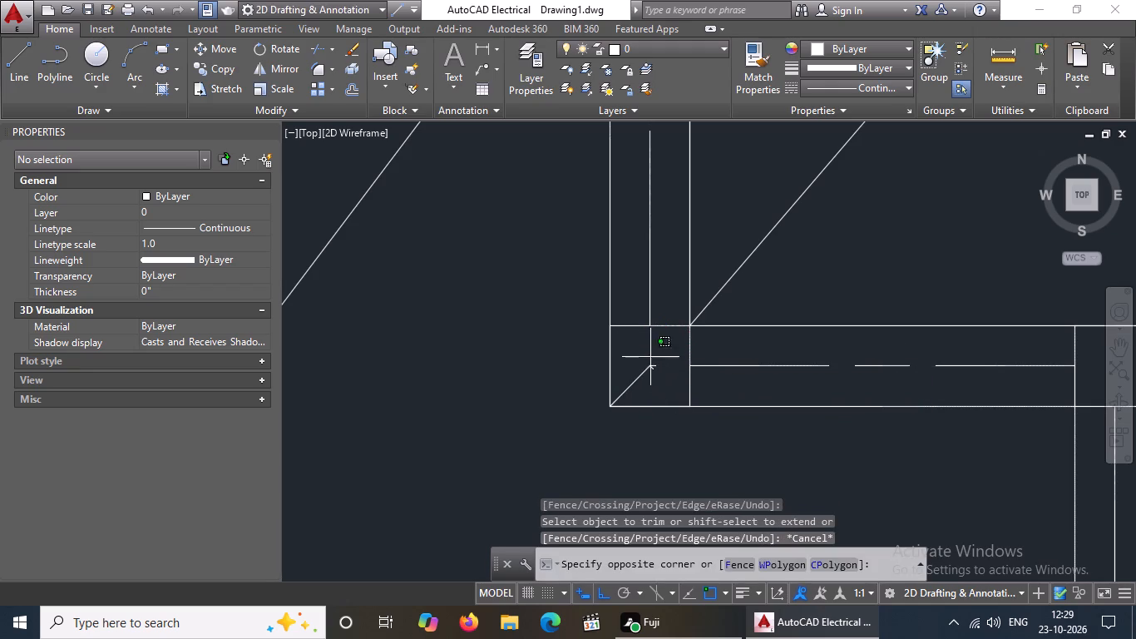
pyautogui.moveTo(650, 359); pyautogui.dragTo(649, 363)
pyautogui.click(647, 378)
pyautogui.press('Delete')
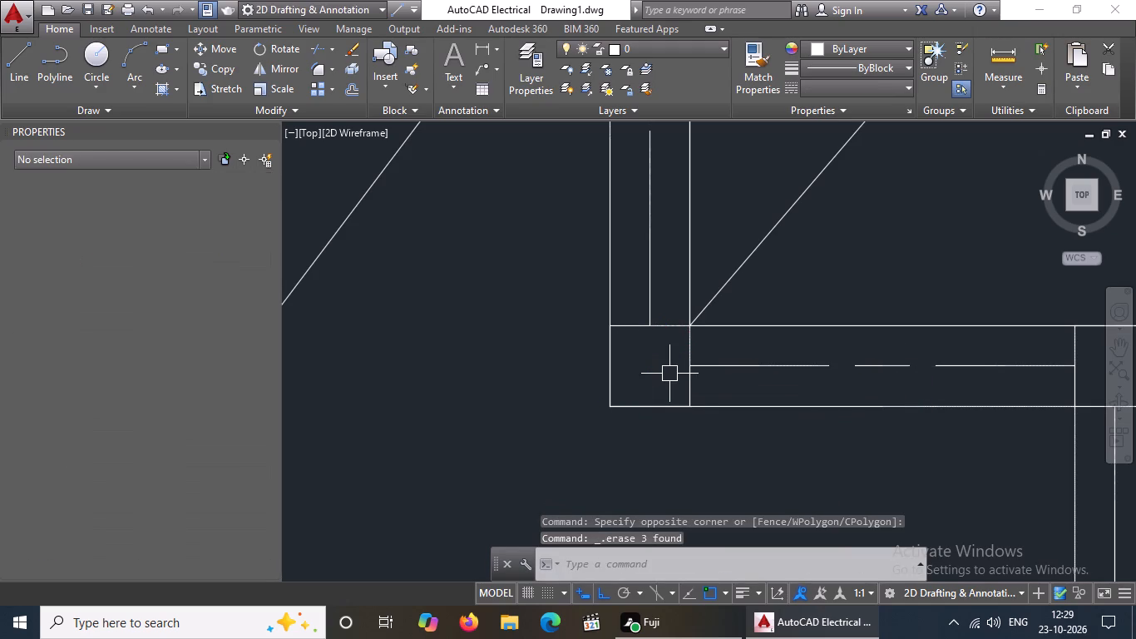
# Trim the vertical and horizontal beam centrelines at the edges of the left column between the kitchen and living/dining bays.
pyautogui.scroll(-4, 669, 374)
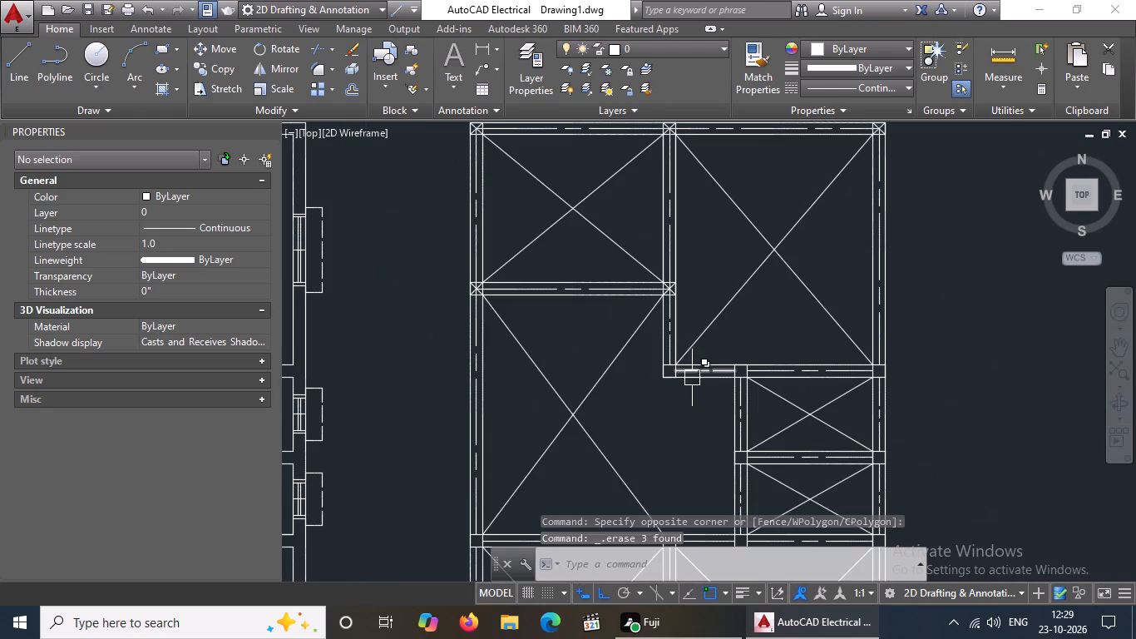
pyautogui.scroll(-2, 564, 324)
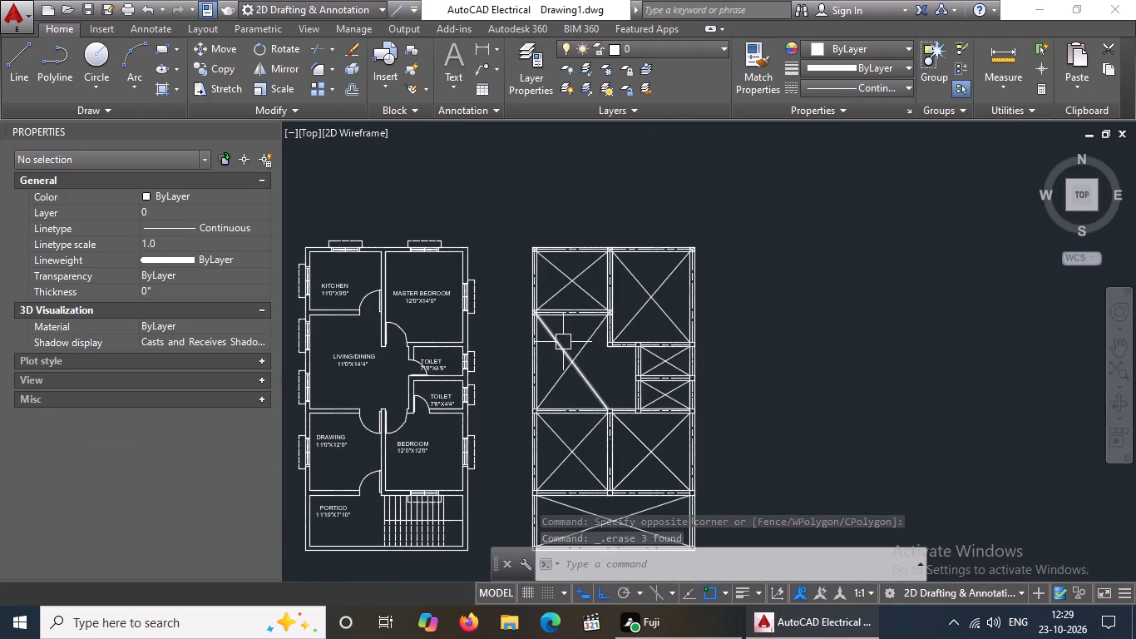
pyautogui.scroll(3, 554, 321)
pyautogui.scroll(2, 465, 282)
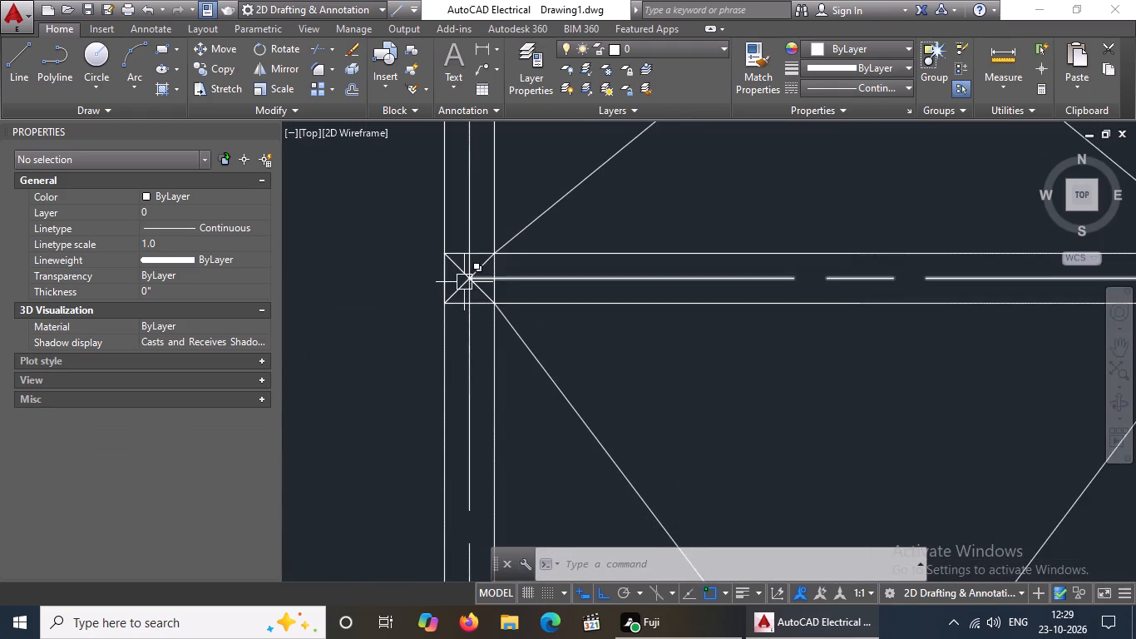
pyautogui.scroll(1, 462, 282)
pyautogui.press('Escape')
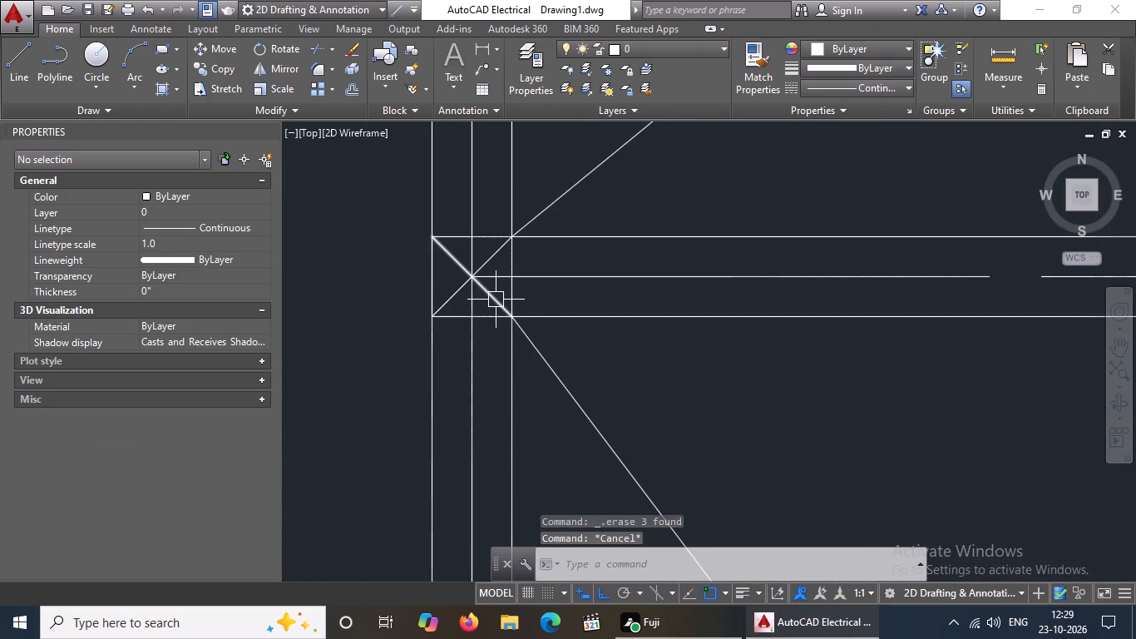
pyautogui.press('t')
pyautogui.press('r')
pyautogui.press('Return')
pyautogui.press('Return')
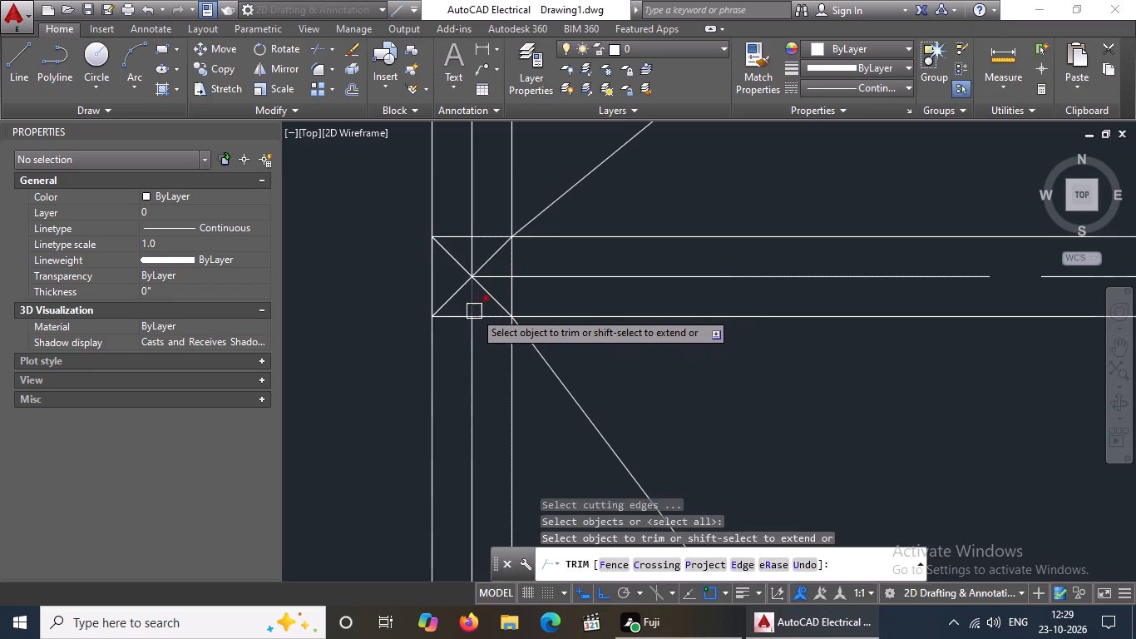
pyautogui.click(468, 308)
pyautogui.click(499, 279)
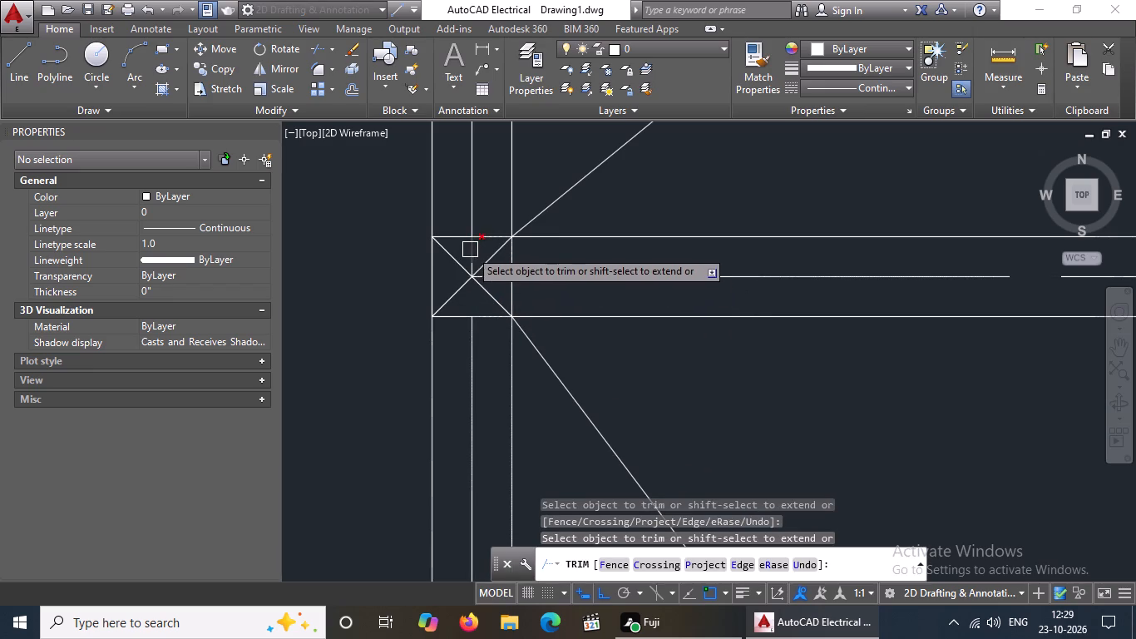
pyautogui.click(471, 250)
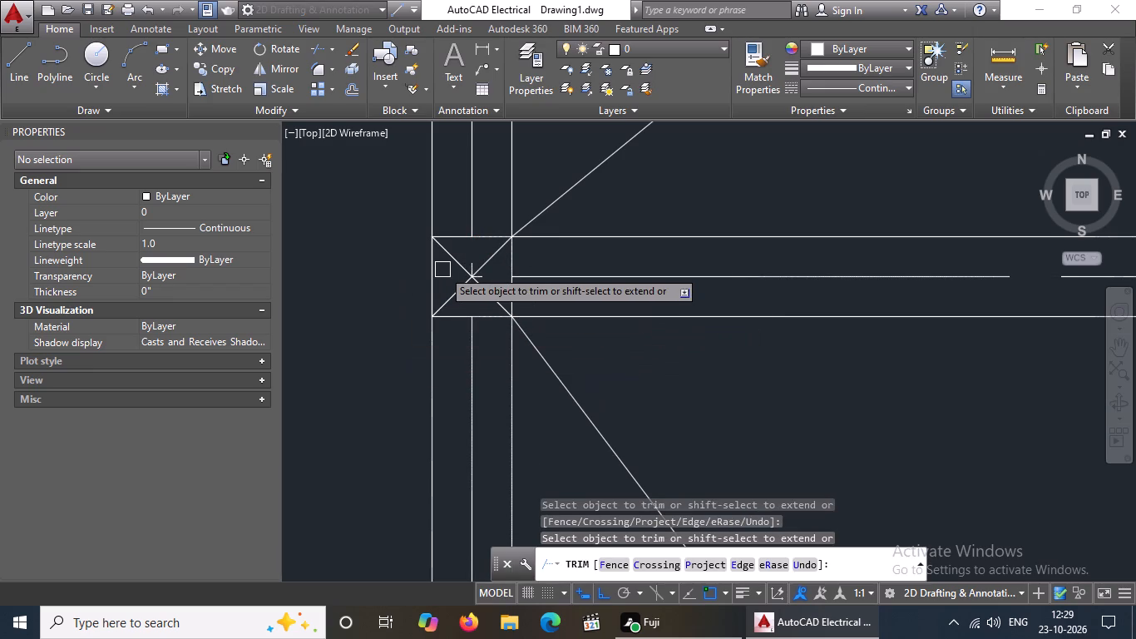
pyautogui.press('Escape')
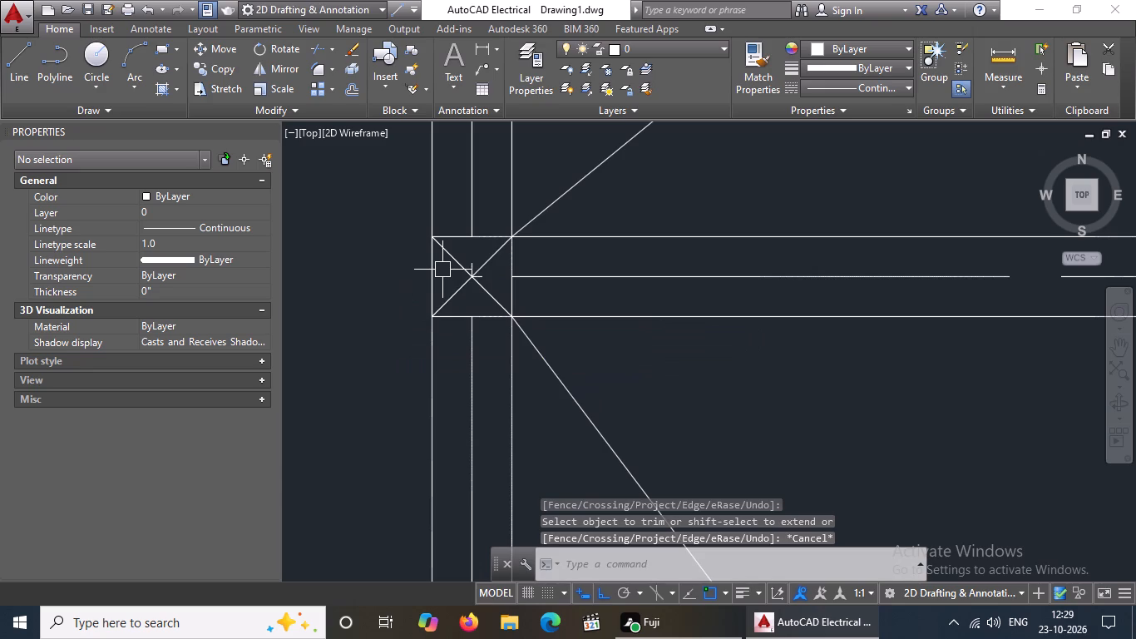
# Delete both cross diagonals and the two leftover centreline pieces inside the left column between the kitchen and living/dining bays.
pyautogui.scroll(1, 445, 270)
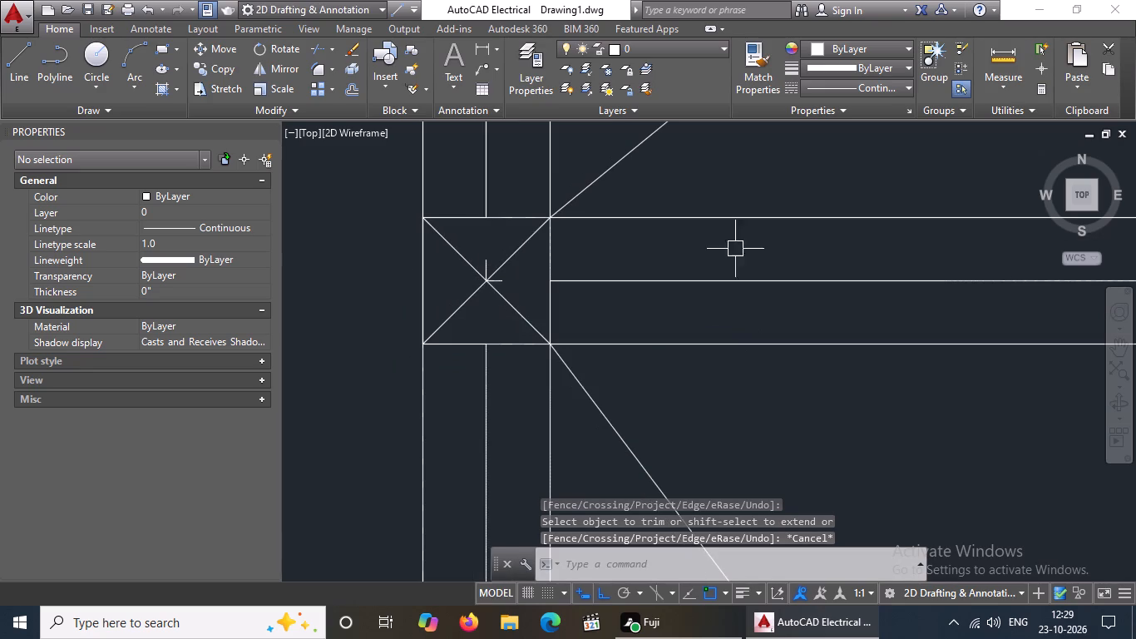
pyautogui.click(514, 297)
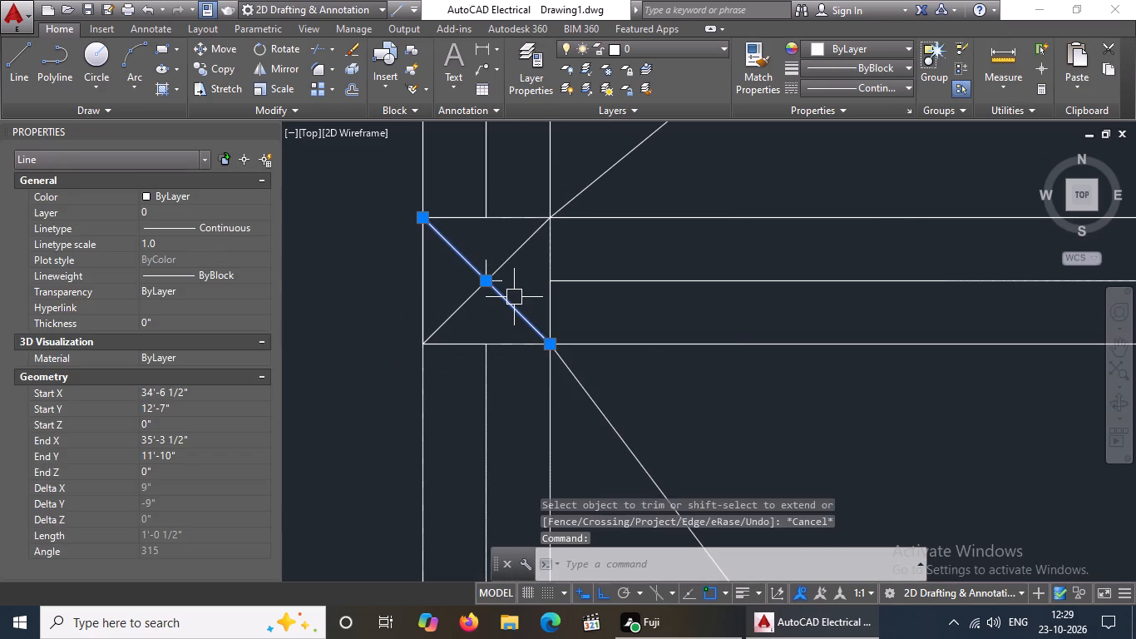
pyautogui.press('Delete')
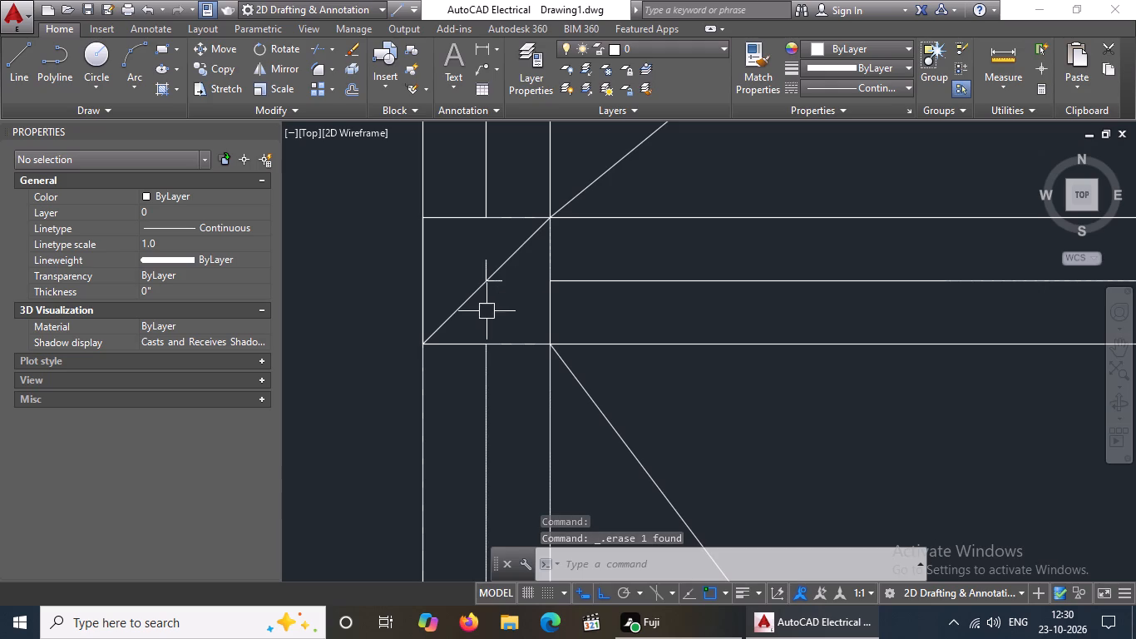
pyautogui.click(456, 306)
pyautogui.press('Delete')
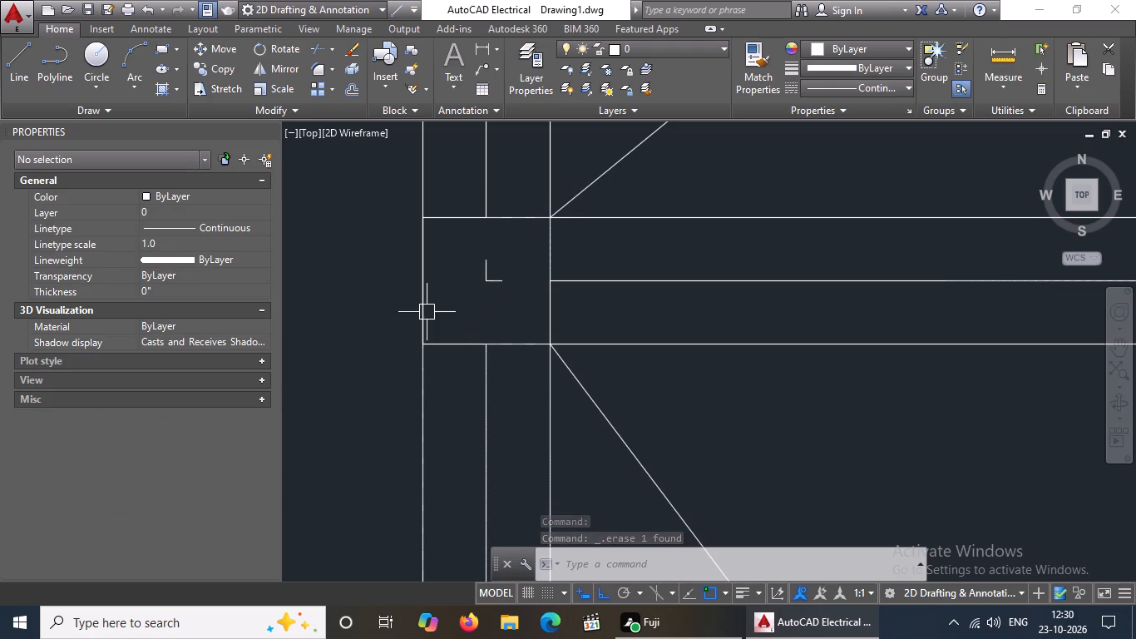
pyautogui.click(479, 254)
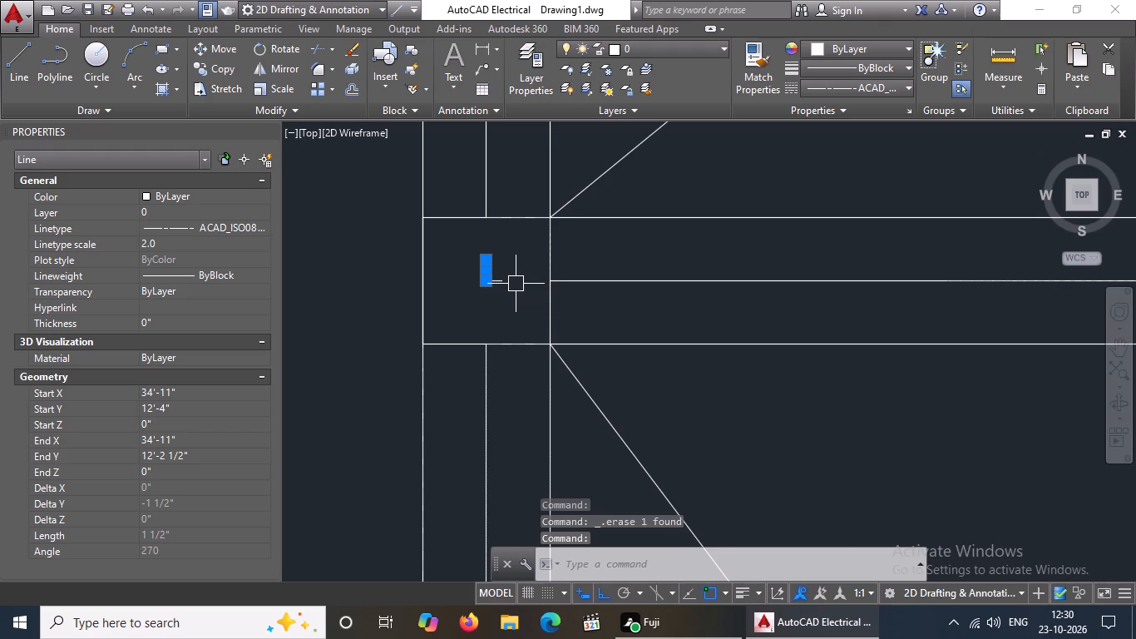
pyautogui.press('Delete')
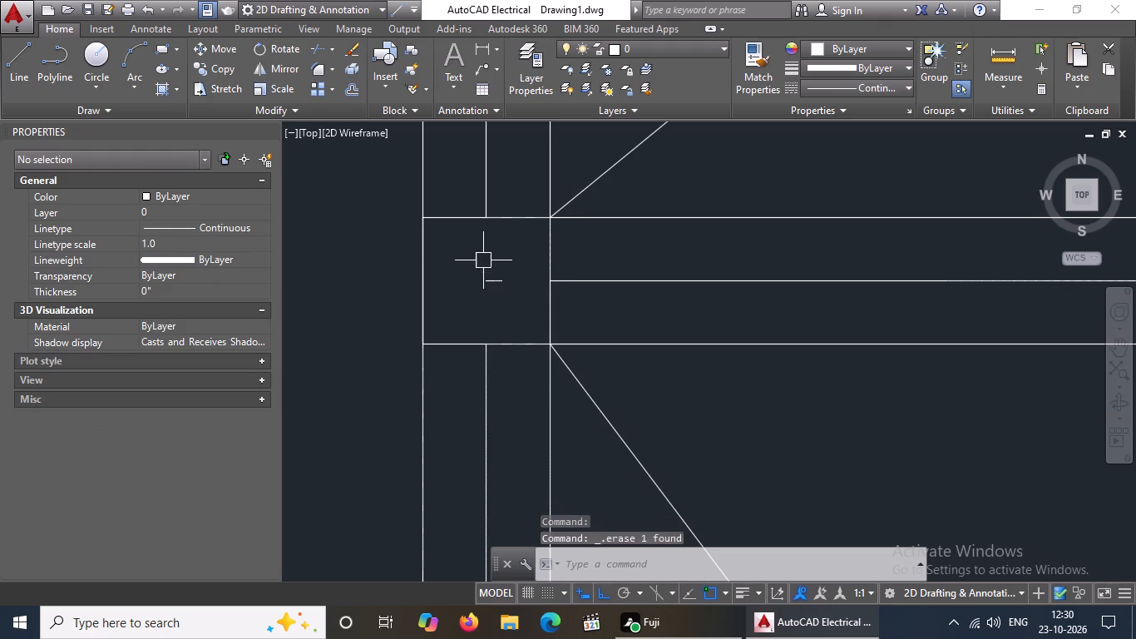
pyautogui.moveTo(483, 260); pyautogui.dragTo(494, 283)
pyautogui.click(522, 324)
pyautogui.press('Delete')
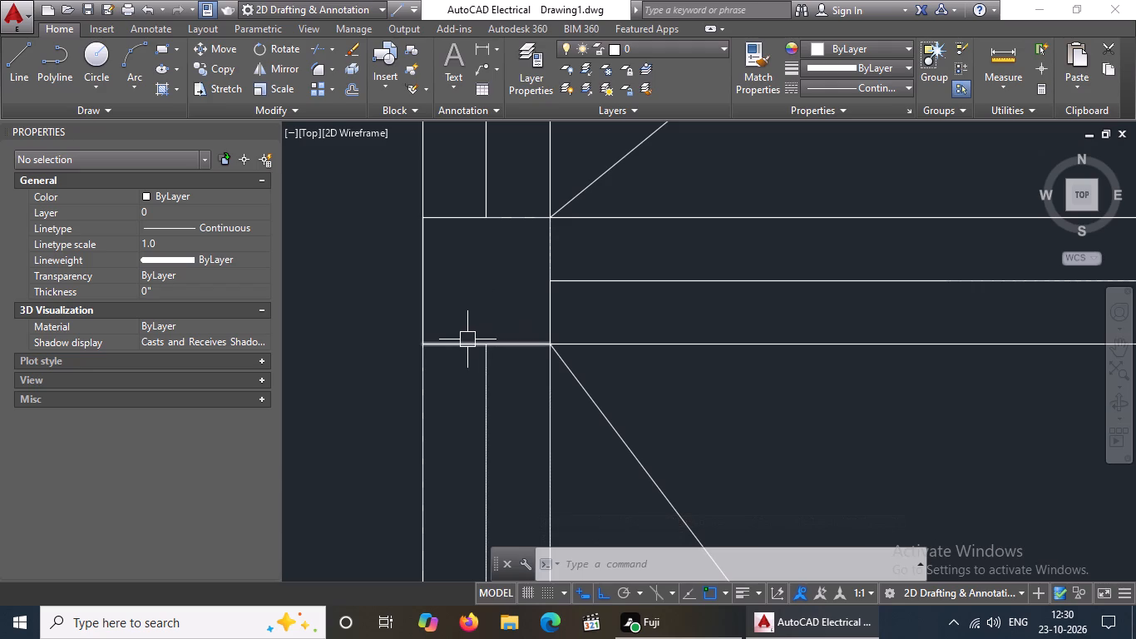
# Trim the cross diagonals and beam centrelines inside the column where the kitchen, living/dining and master bedroom bays meet.
pyautogui.scroll(-6, 464, 351)
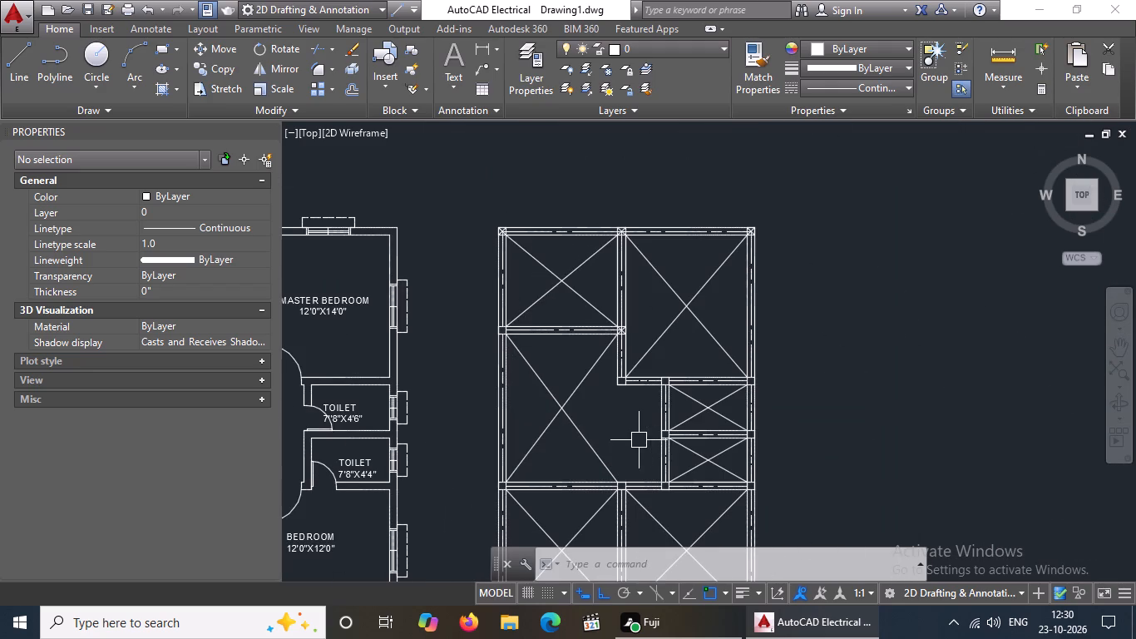
pyautogui.scroll(3, 631, 334)
pyautogui.scroll(2, 516, 296)
pyautogui.scroll(2, 654, 320)
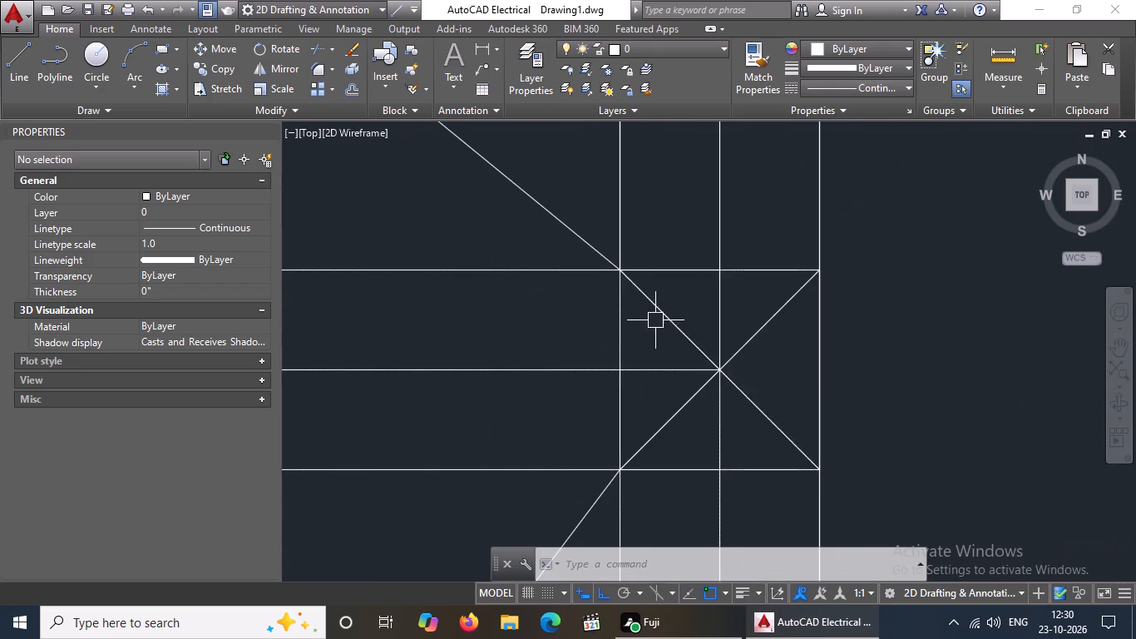
pyautogui.press('Escape')
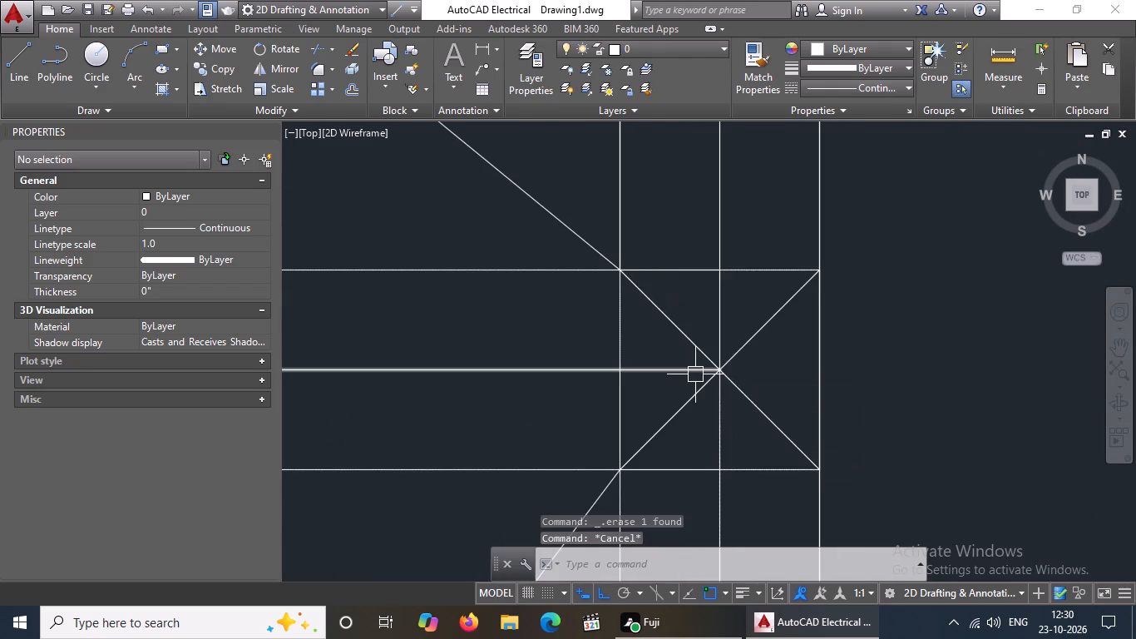
pyautogui.write('TR')
pyautogui.press('Return')
pyautogui.press('Return')
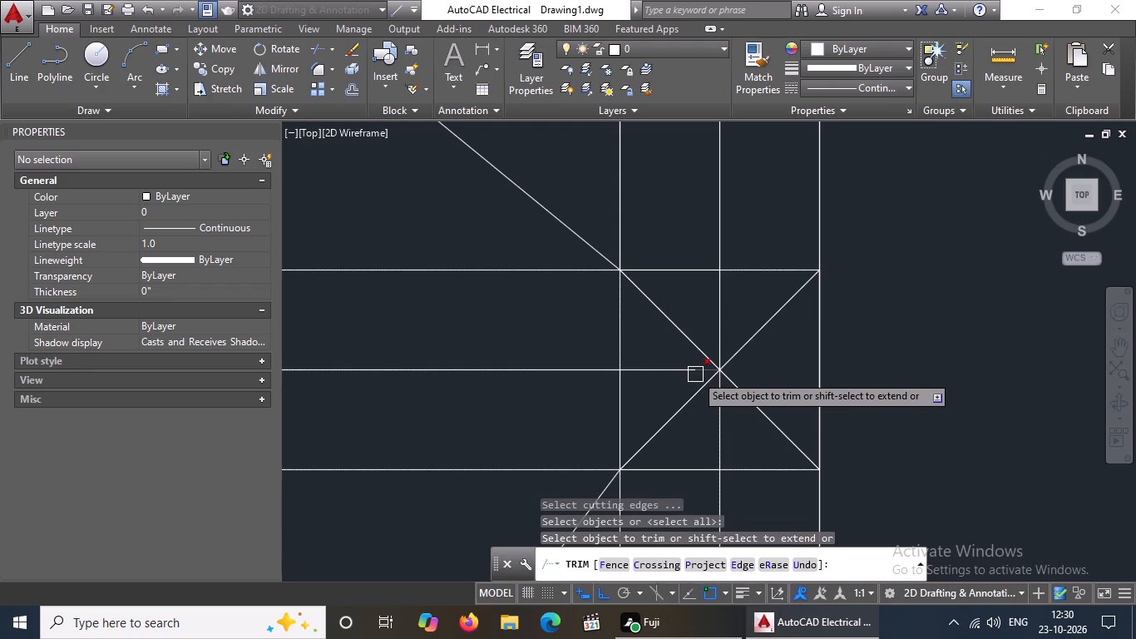
pyautogui.scroll(-2, 706, 314)
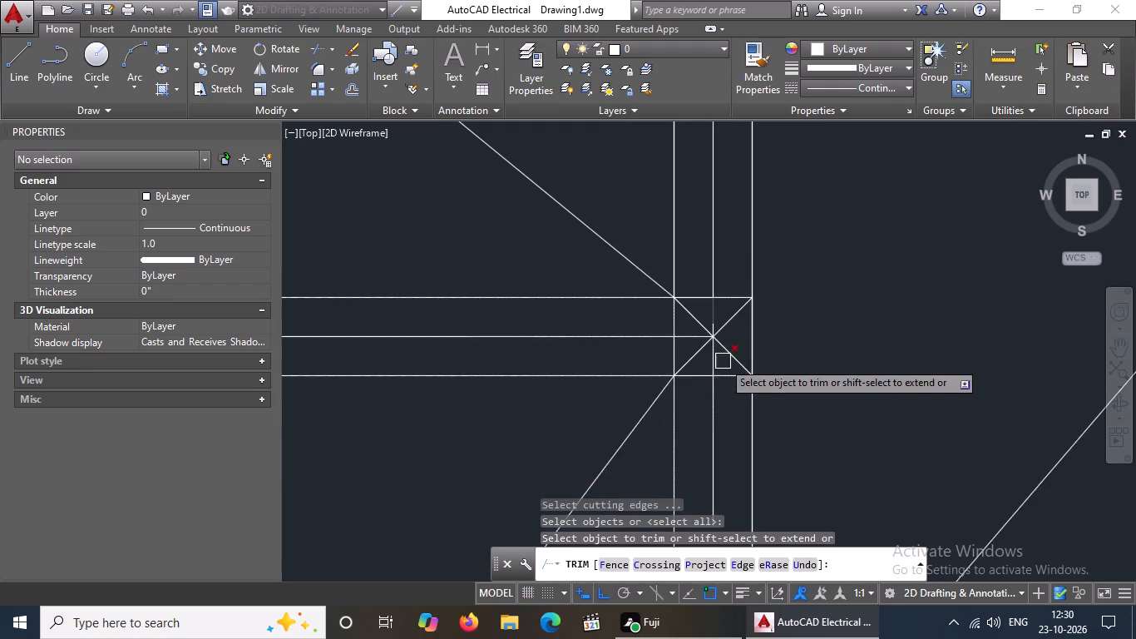
pyautogui.scroll(-5, 719, 354)
pyautogui.scroll(8, 715, 363)
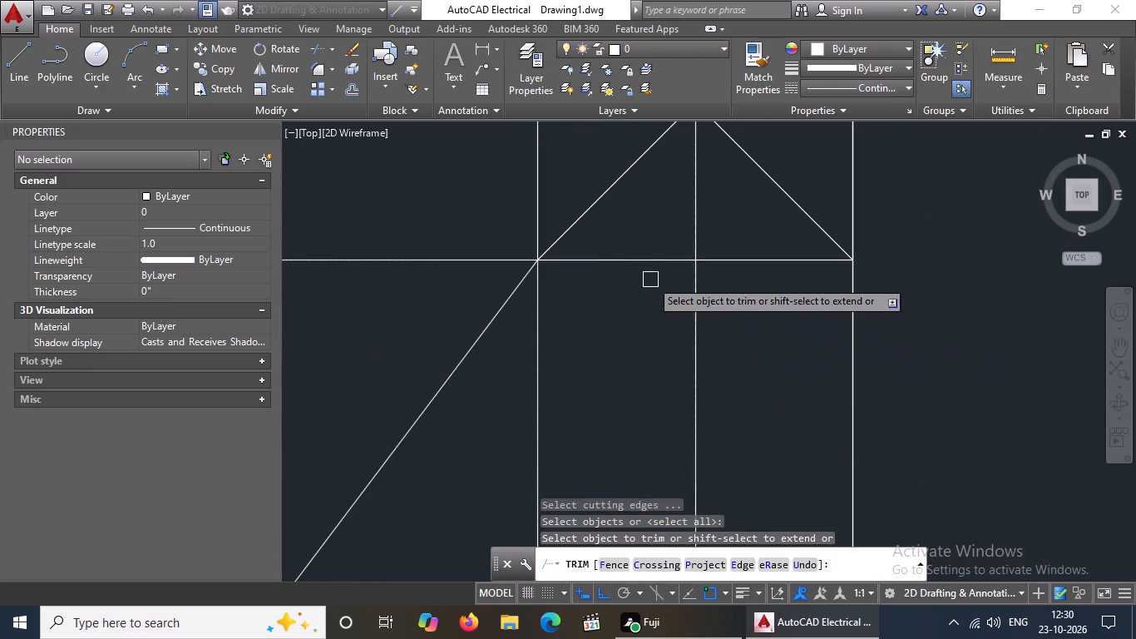
pyautogui.click(564, 243)
pyautogui.moveTo(696, 245); pyautogui.dragTo(733, 239)
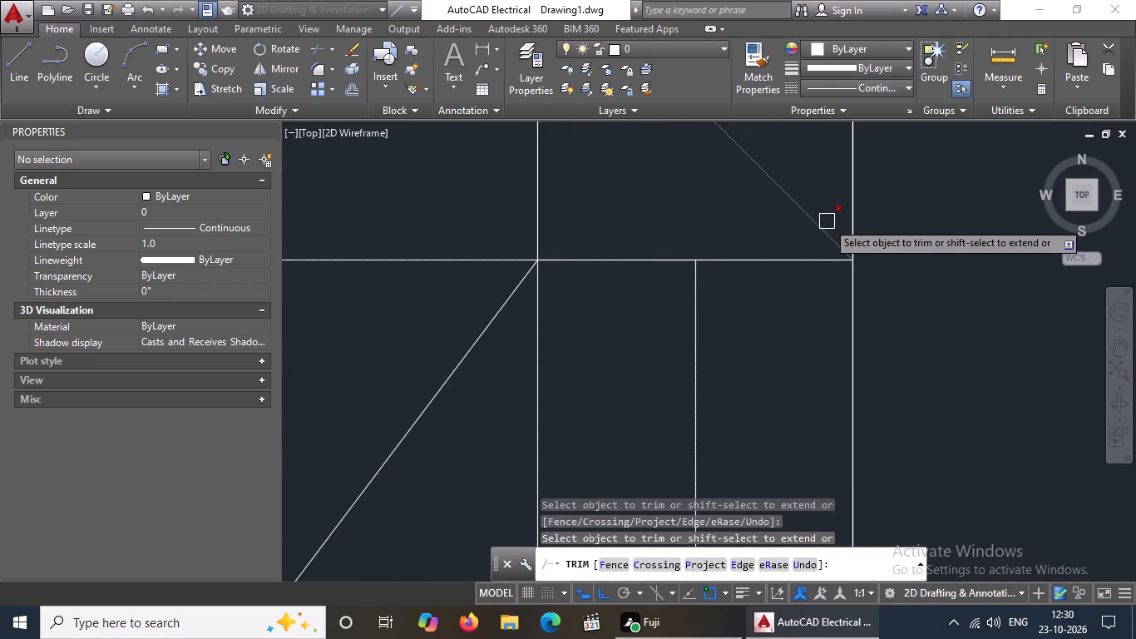
pyautogui.click(828, 226)
pyautogui.scroll(-4, 828, 227)
pyautogui.scroll(3, 802, 205)
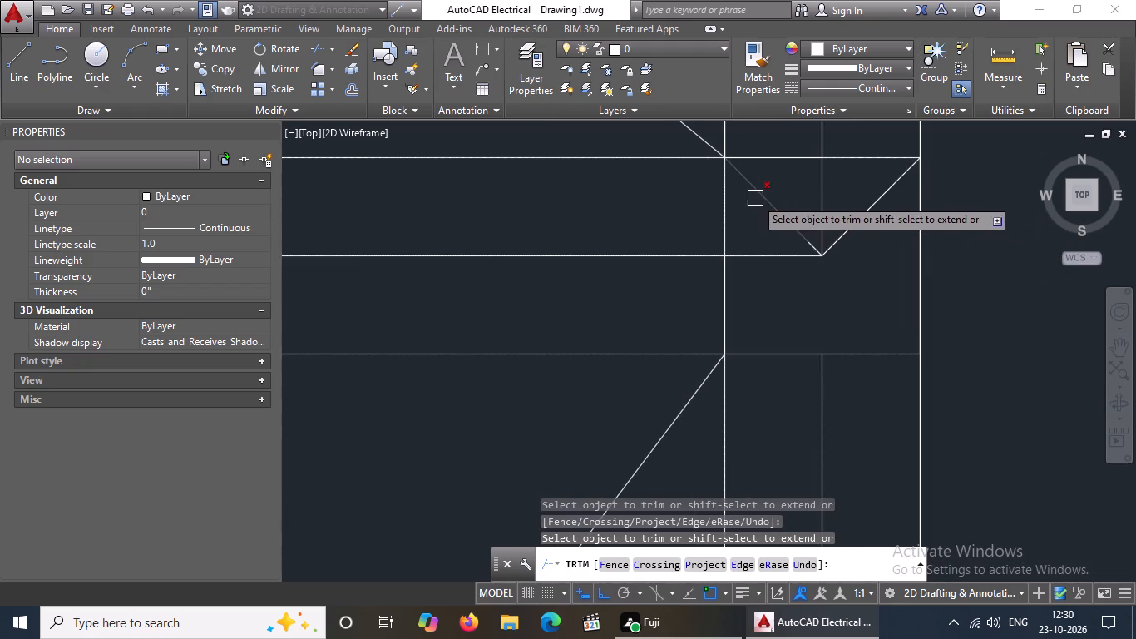
pyautogui.click(755, 197)
pyautogui.moveTo(746, 258); pyautogui.dragTo(759, 252)
pyautogui.click(829, 179)
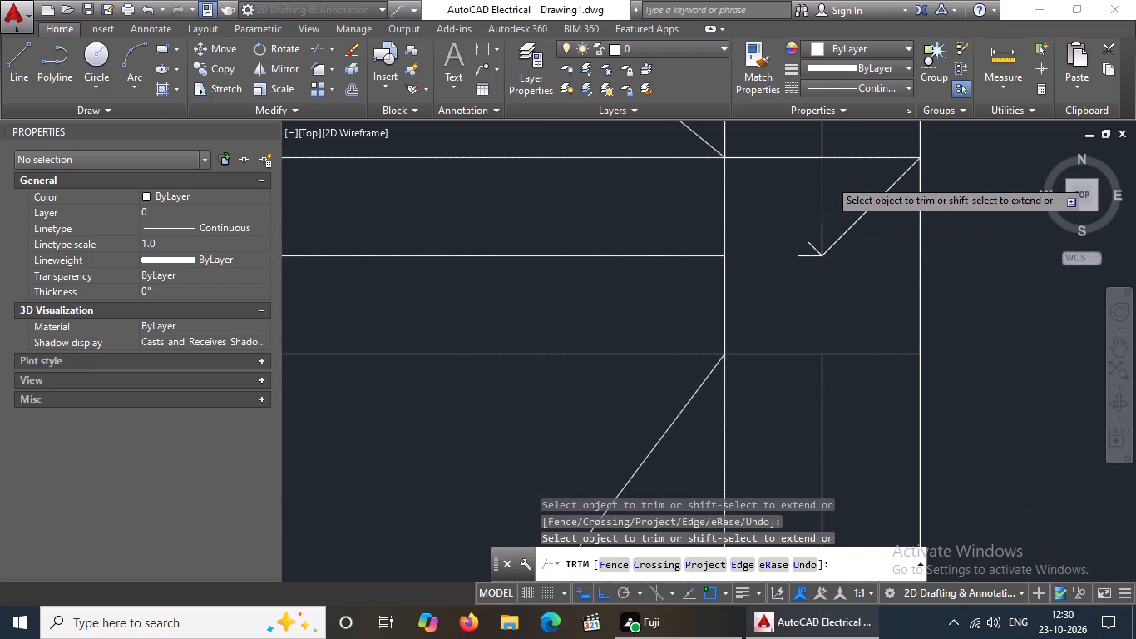
pyautogui.click(892, 182)
pyautogui.press('Escape')
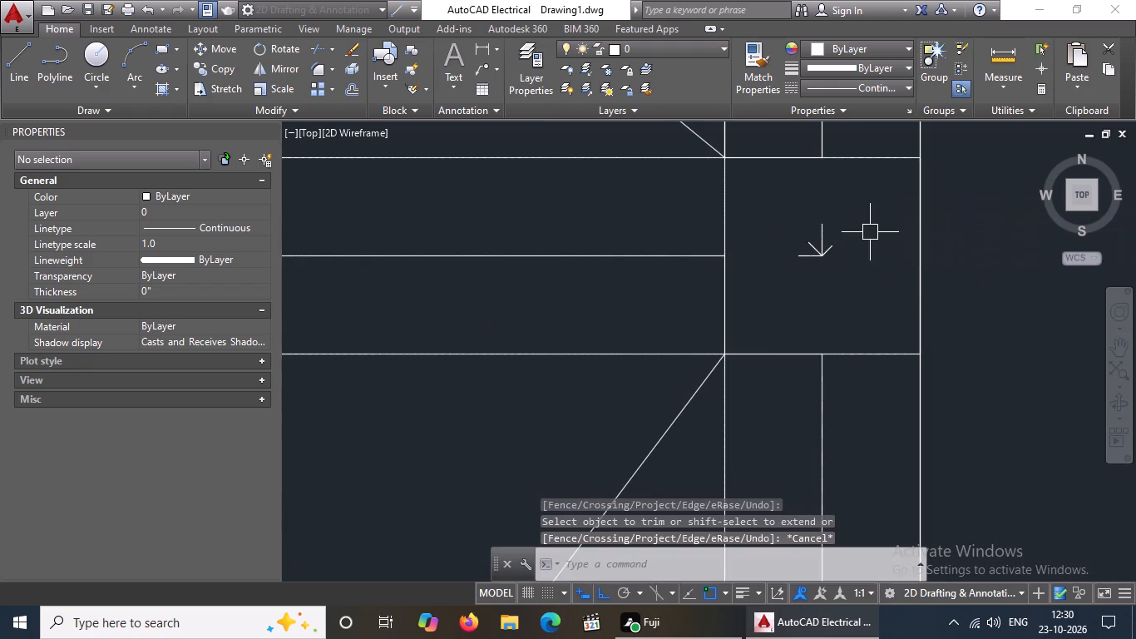
# Delete the four leftover line pieces inside the column where the kitchen, living/dining and master bedroom bays meet.
pyautogui.moveTo(778, 223); pyautogui.dragTo(794, 230)
pyautogui.click(832, 275)
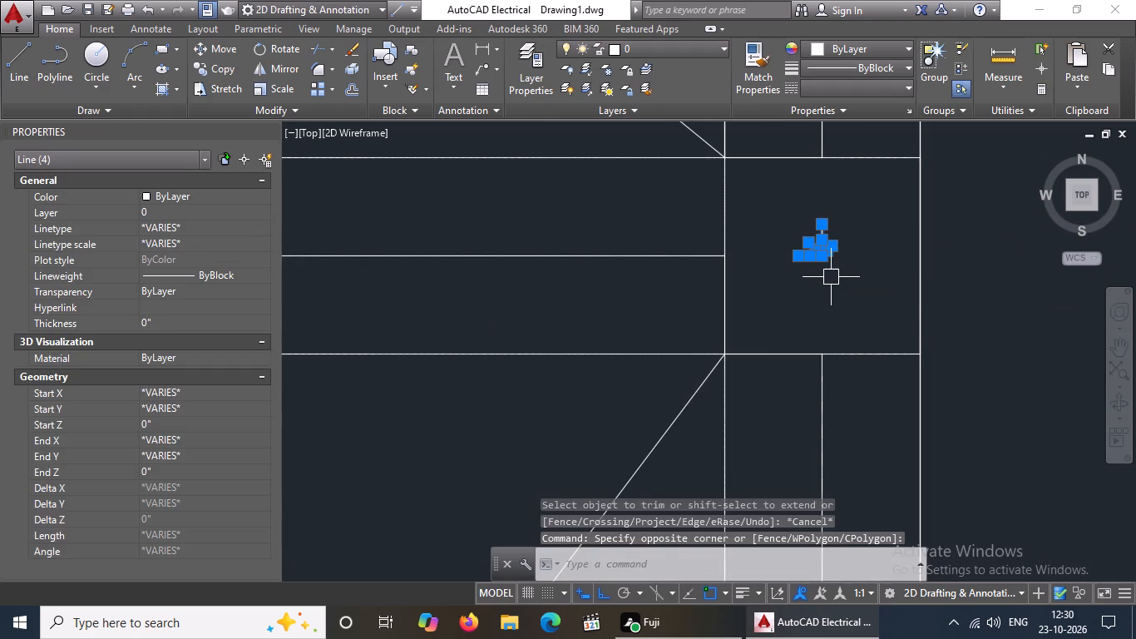
pyautogui.press('Delete')
# Trim the beam centrelines and cross diagonals inside the column at the upper-left corner of the kitchen bay.
pyautogui.scroll(-7, 838, 272)
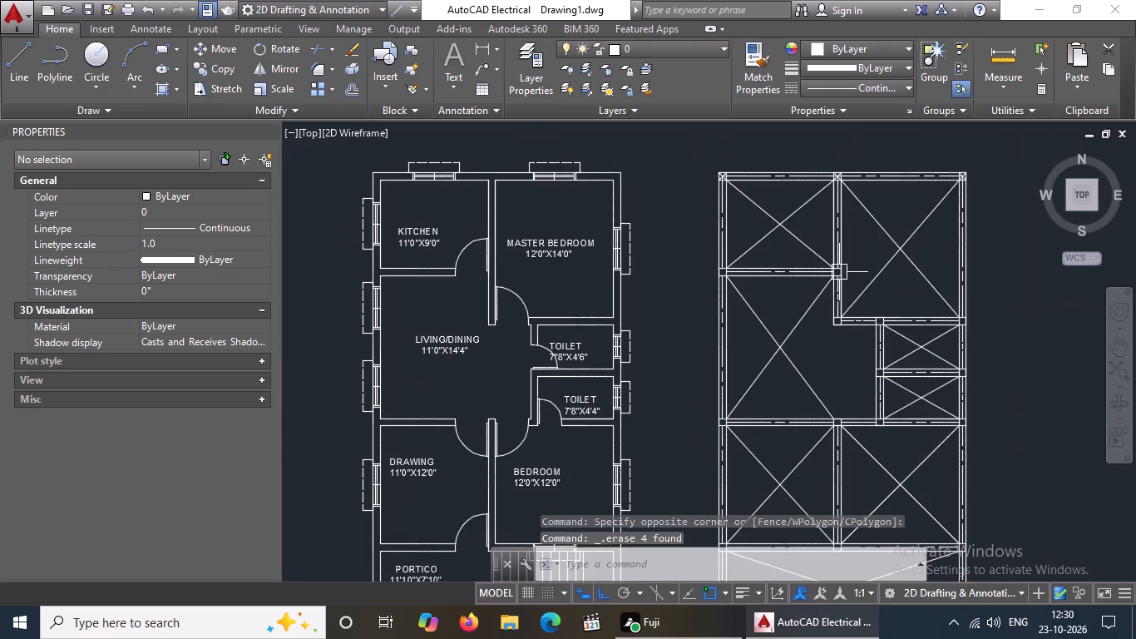
pyautogui.moveTo(852, 261); pyautogui.dragTo(814, 345, button='middle')
pyautogui.scroll(1, 814, 345)
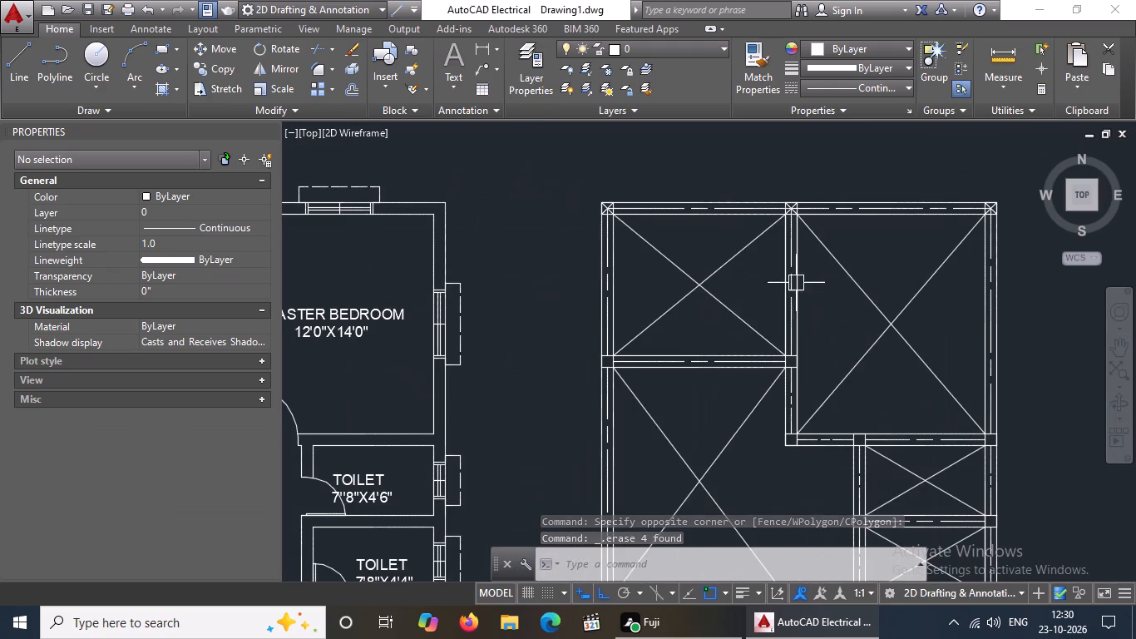
pyautogui.scroll(3, 630, 209)
pyautogui.scroll(2, 549, 204)
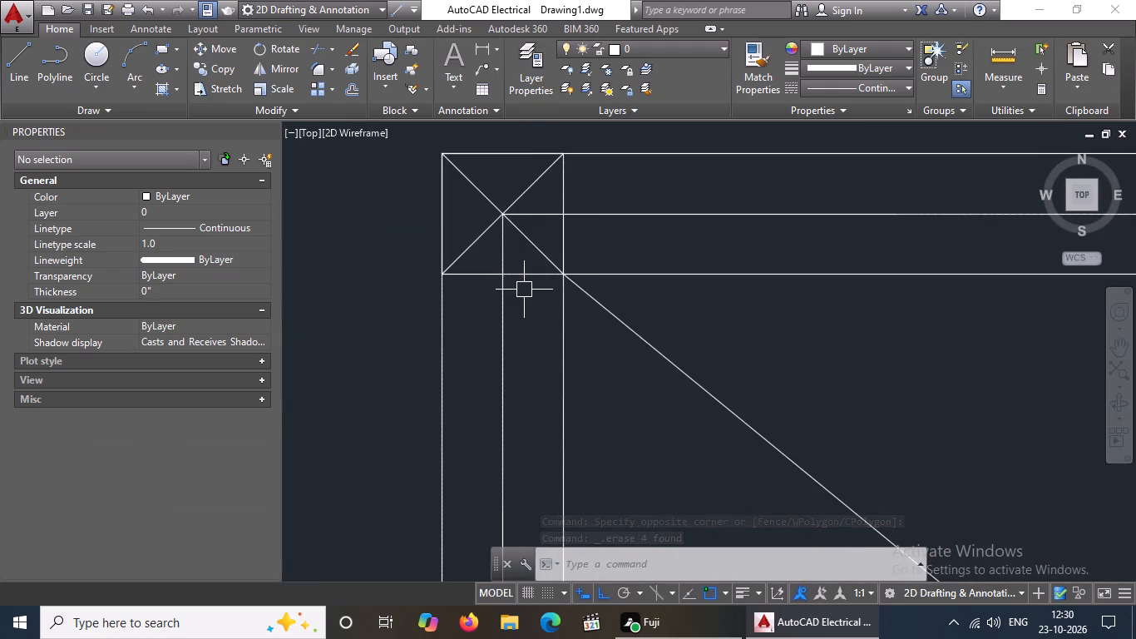
pyautogui.press('Escape')
pyautogui.write('TR')
pyautogui.press('Return')
pyautogui.press('Return')
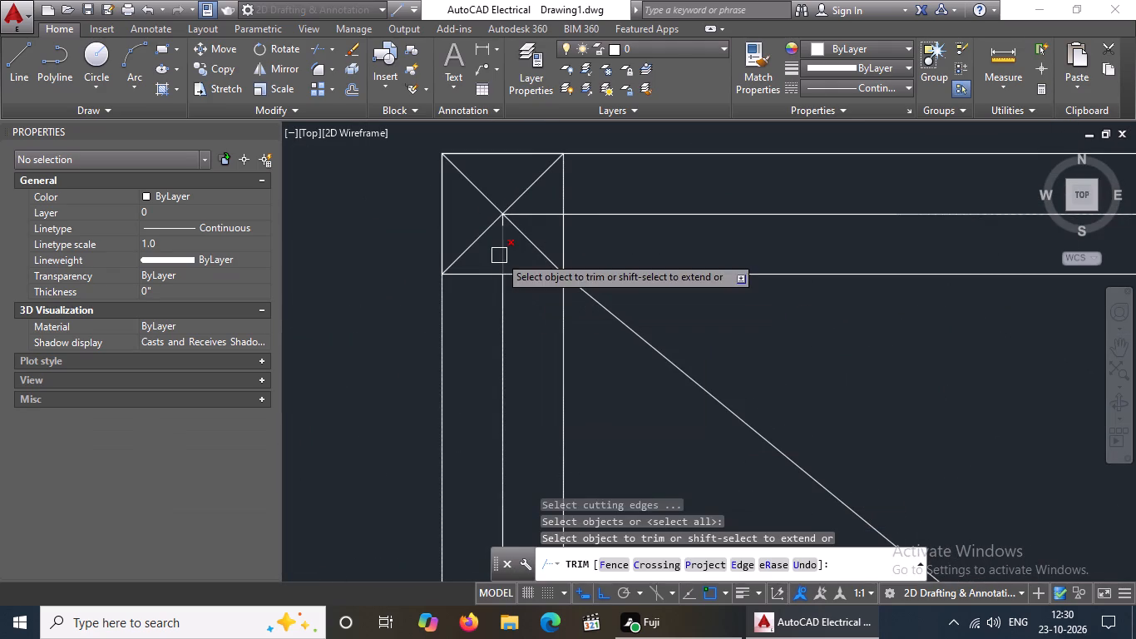
pyautogui.click(500, 264)
pyautogui.click(526, 250)
pyautogui.click(540, 212)
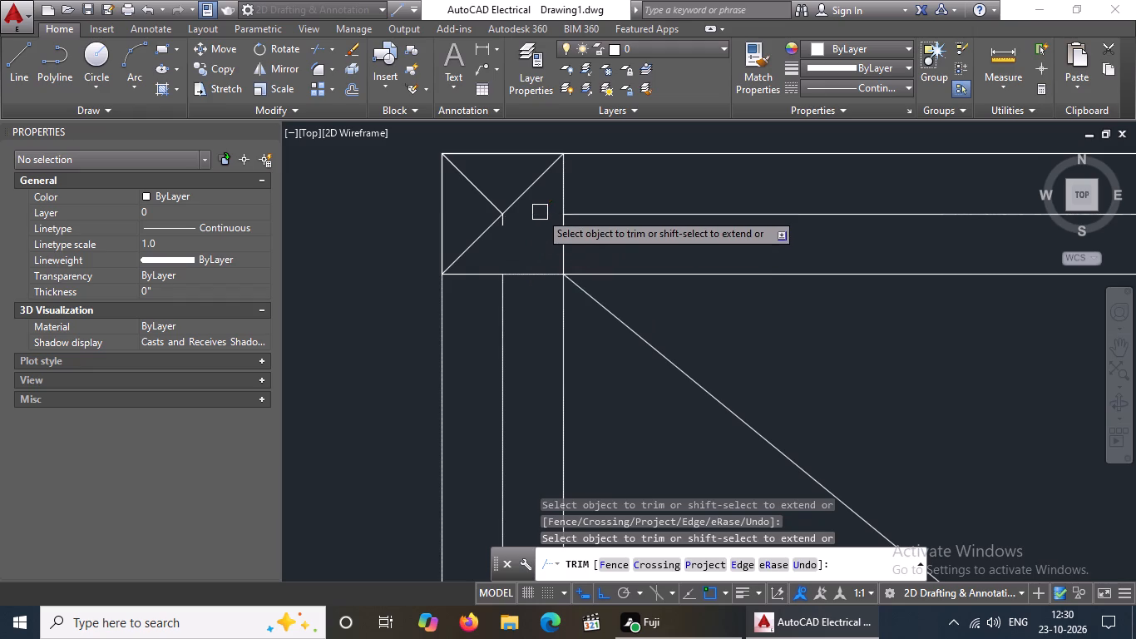
pyautogui.click(541, 176)
pyautogui.moveTo(477, 183); pyautogui.dragTo(477, 191)
pyautogui.click(470, 250)
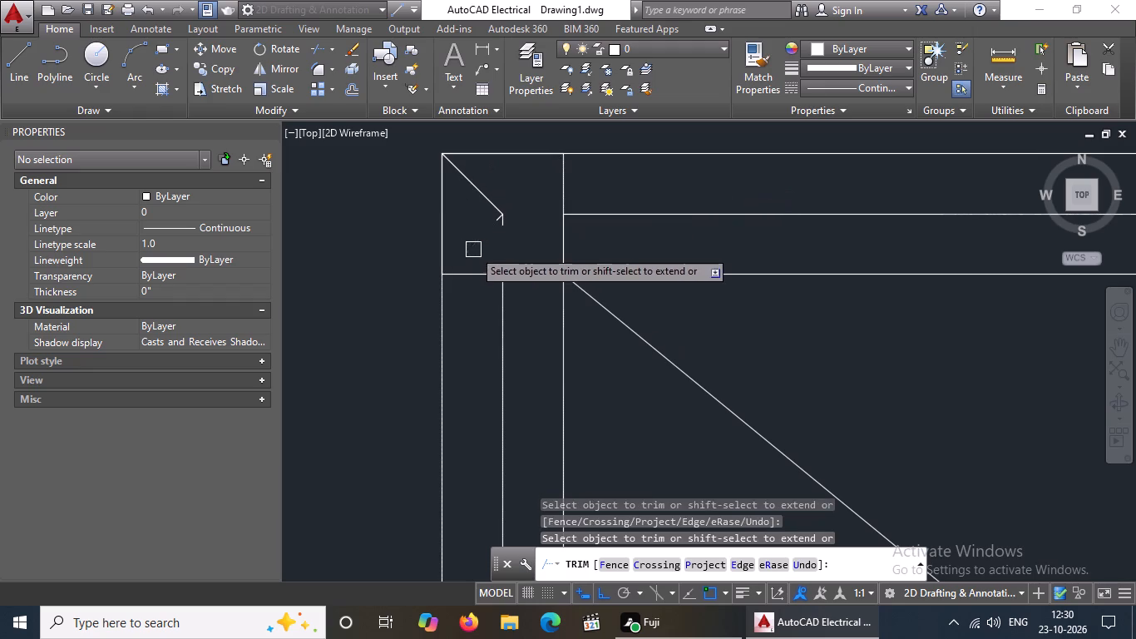
pyautogui.press('Escape')
# Delete the remaining half diagonal and the two leftover line pieces inside the column at the kitchen bay's upper-left corner.
pyautogui.click(468, 183)
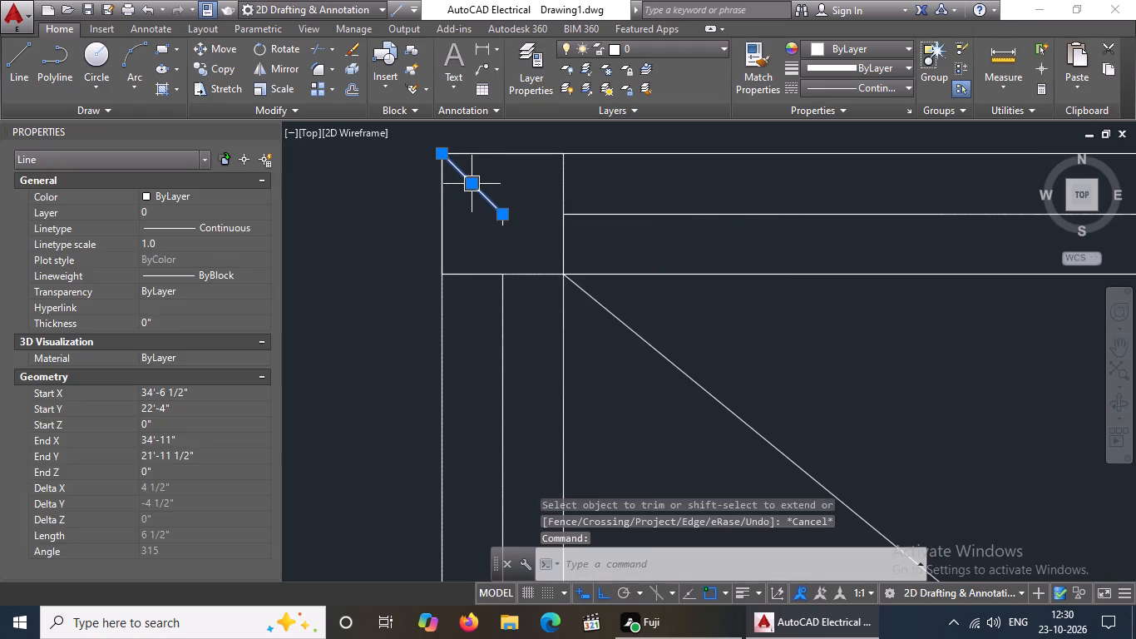
pyautogui.press('Delete')
pyautogui.moveTo(489, 204); pyautogui.dragTo(497, 227)
pyautogui.click(538, 265)
pyautogui.press('Delete')
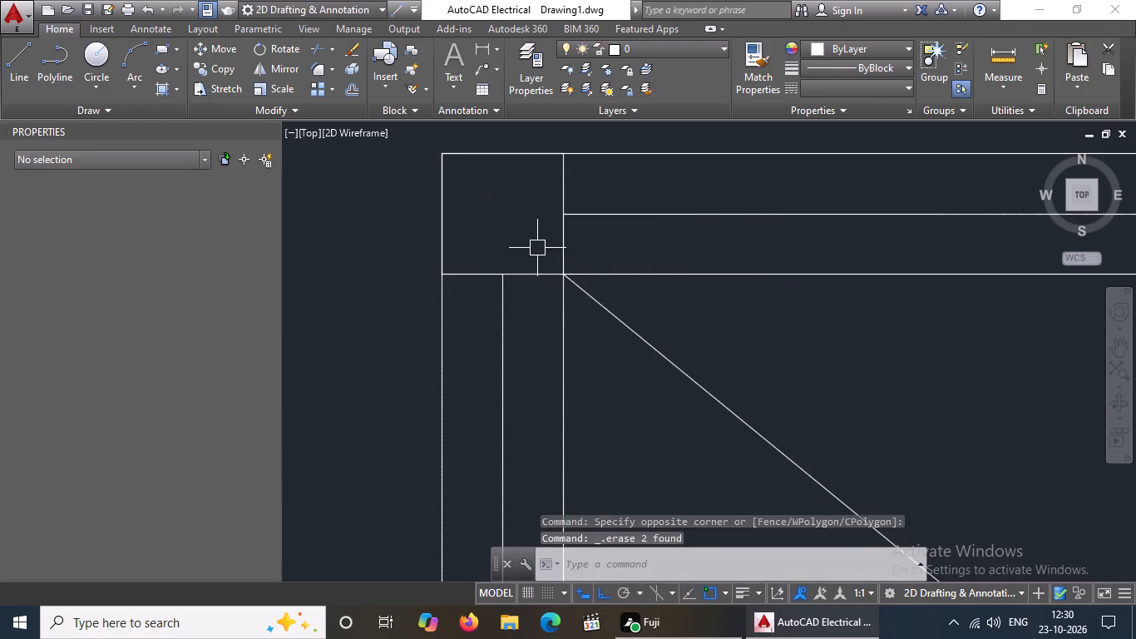
# Trim the beam centrelines and cross diagonals inside the top column between the kitchen and master bedroom bays.
pyautogui.scroll(-5, 542, 233)
pyautogui.scroll(5, 743, 224)
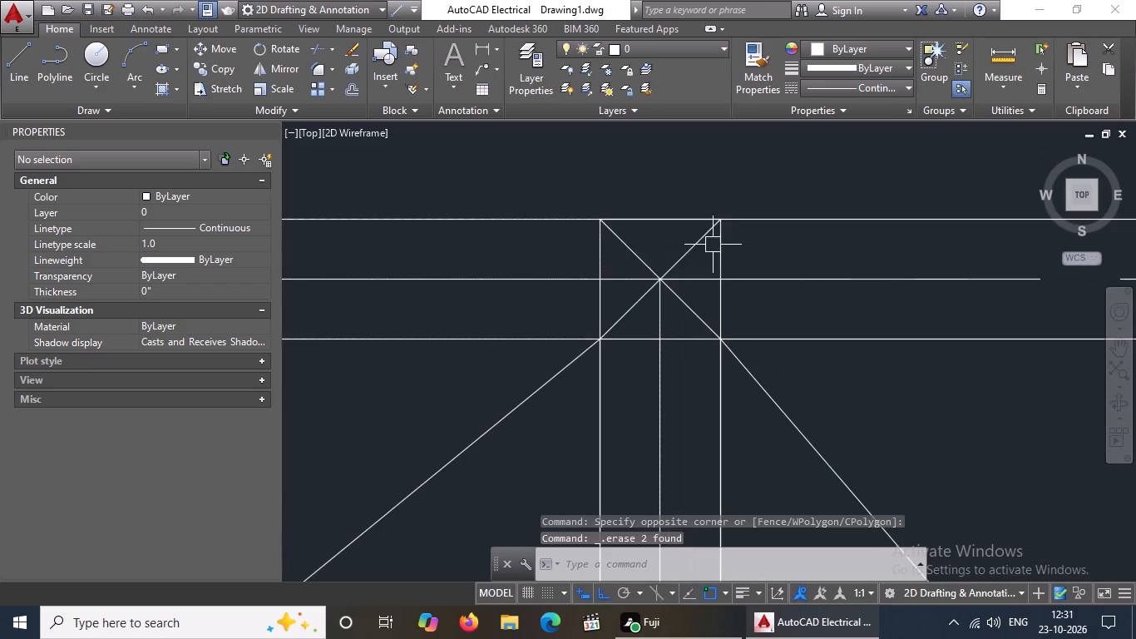
pyautogui.press('Escape')
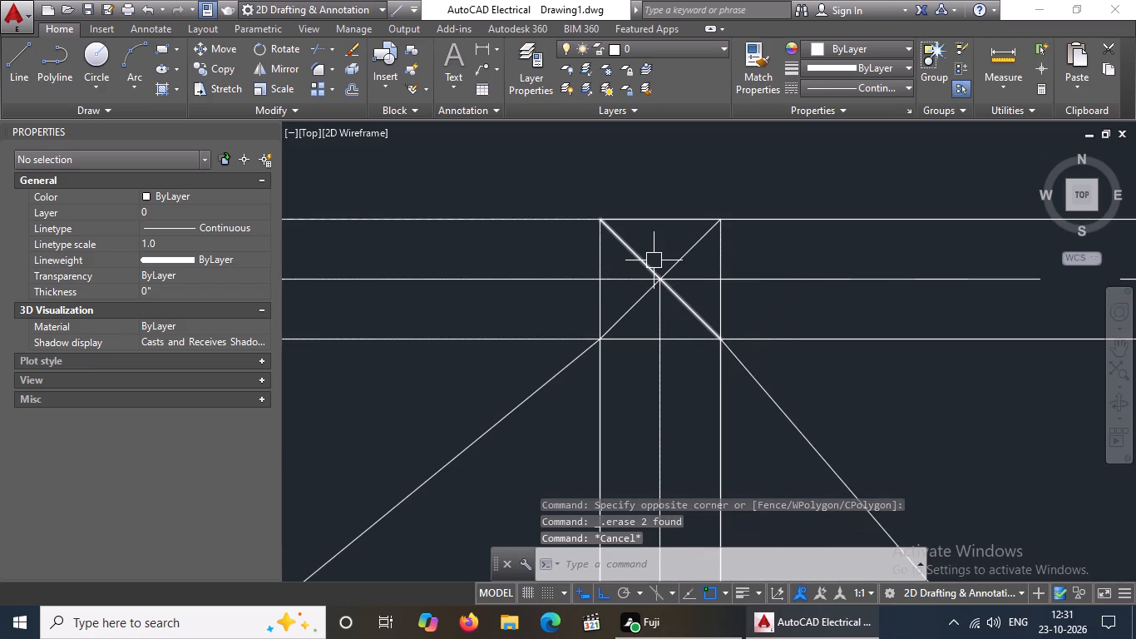
pyautogui.press('t')
pyautogui.press('r')
pyautogui.press('Return')
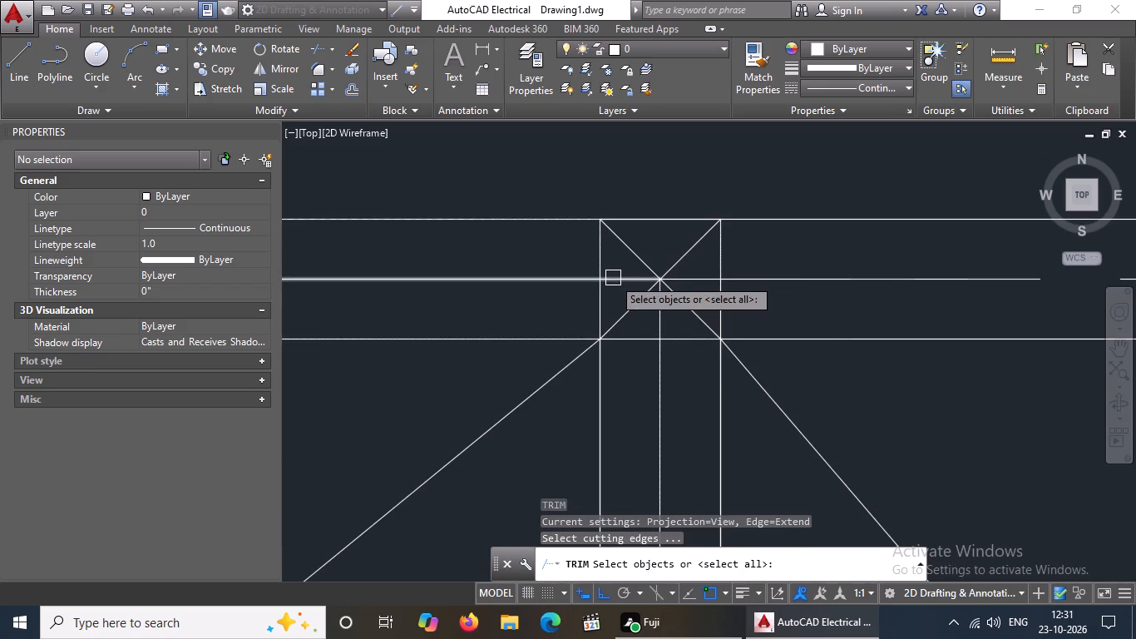
pyautogui.press('Escape')
pyautogui.press('t')
pyautogui.press('r')
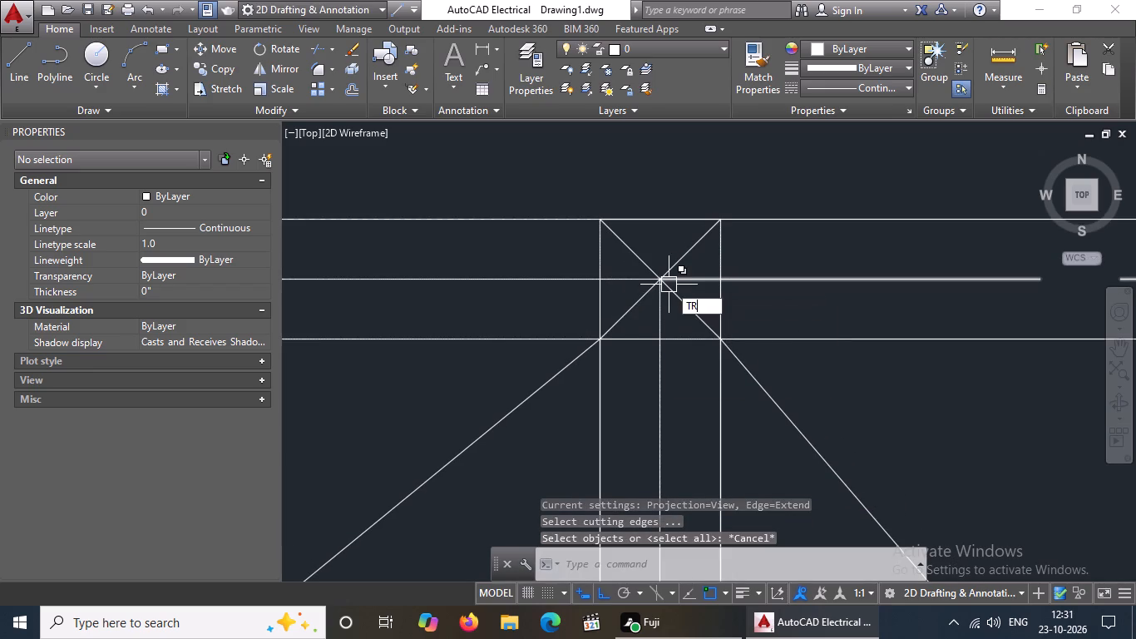
pyautogui.press('Return')
pyautogui.press('Return')
pyautogui.moveTo(621, 281); pyautogui.dragTo(629, 281)
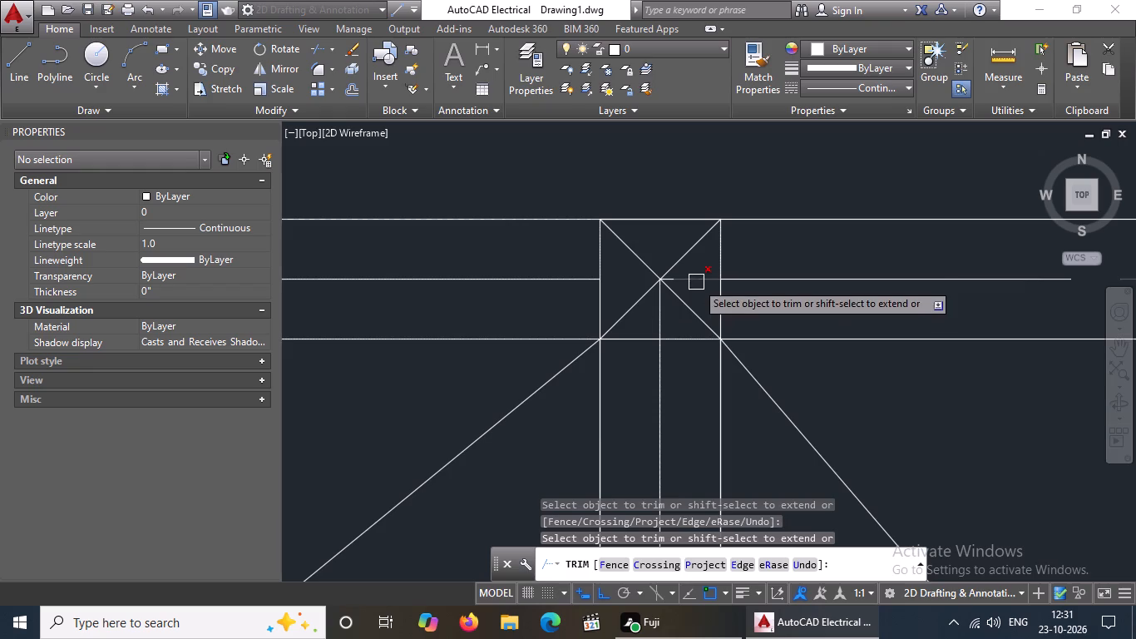
pyautogui.click(696, 281)
pyautogui.click(664, 327)
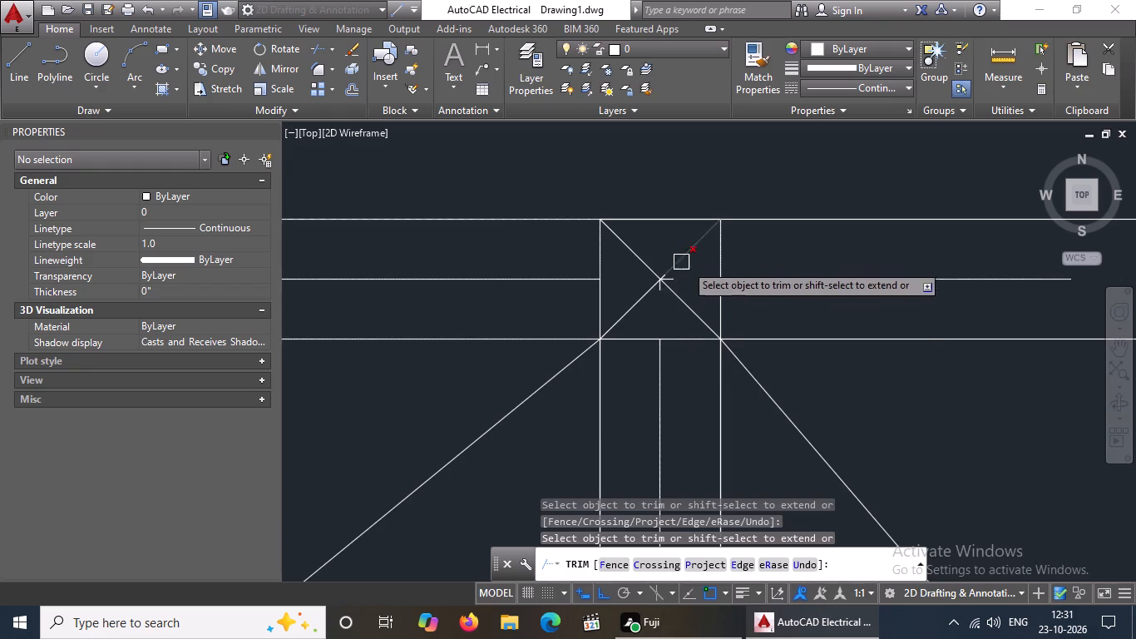
pyautogui.moveTo(616, 315); pyautogui.dragTo(616, 300)
pyautogui.click(618, 238)
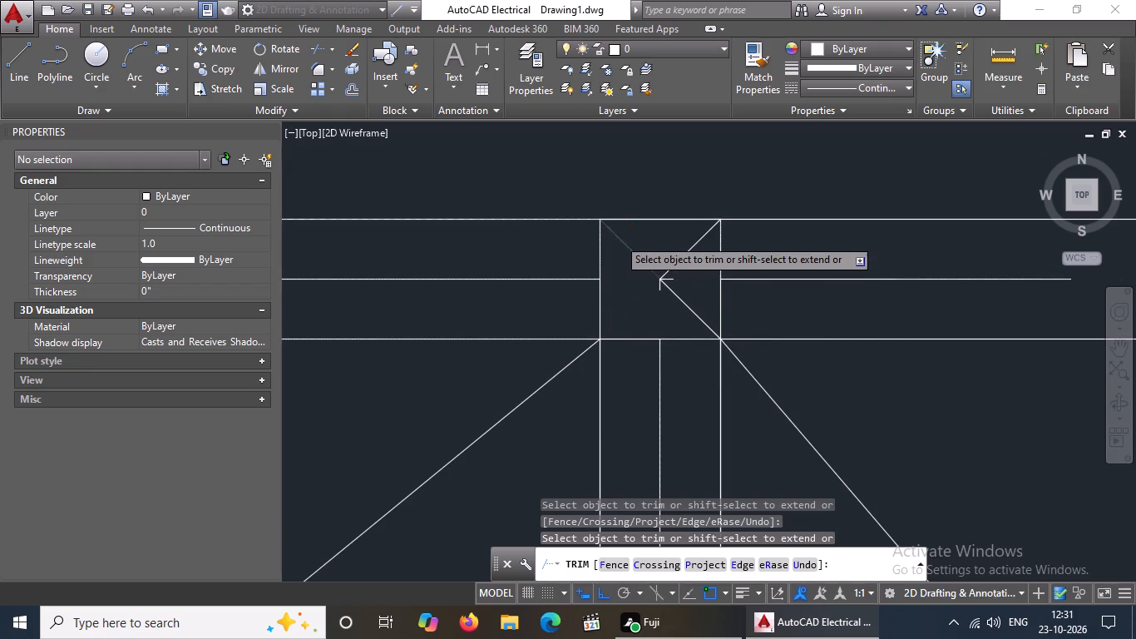
pyautogui.click(692, 243)
pyautogui.click(703, 319)
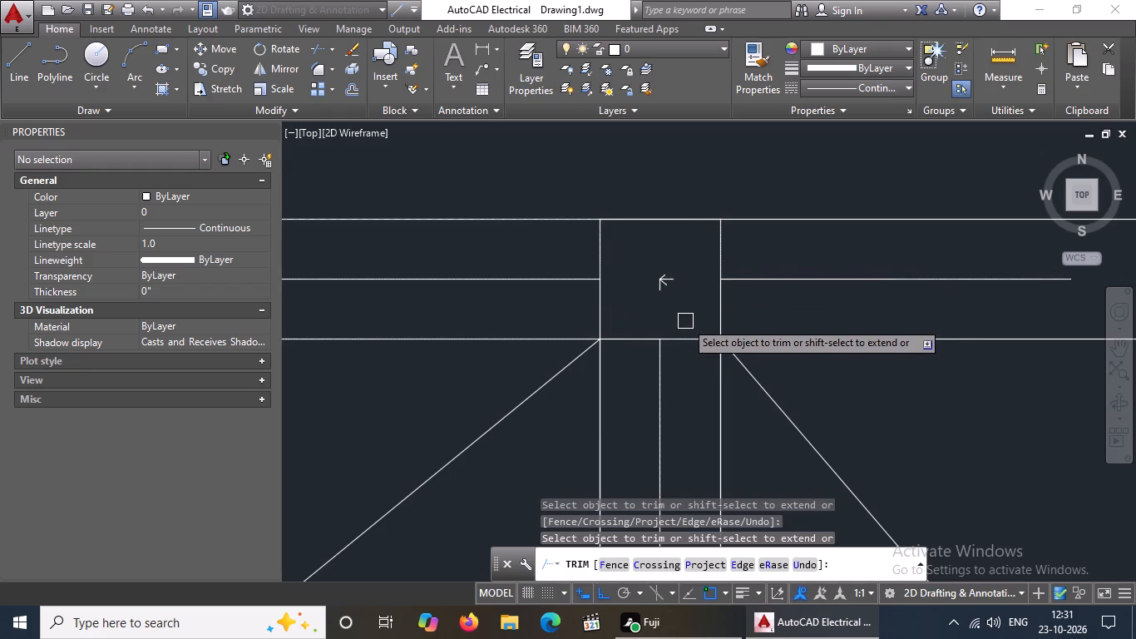
pyautogui.press('Escape')
# Delete the four leftover line pieces inside the top column between the kitchen and master bedroom bays.
pyautogui.moveTo(651, 262); pyautogui.dragTo(665, 299)
pyautogui.click(714, 319)
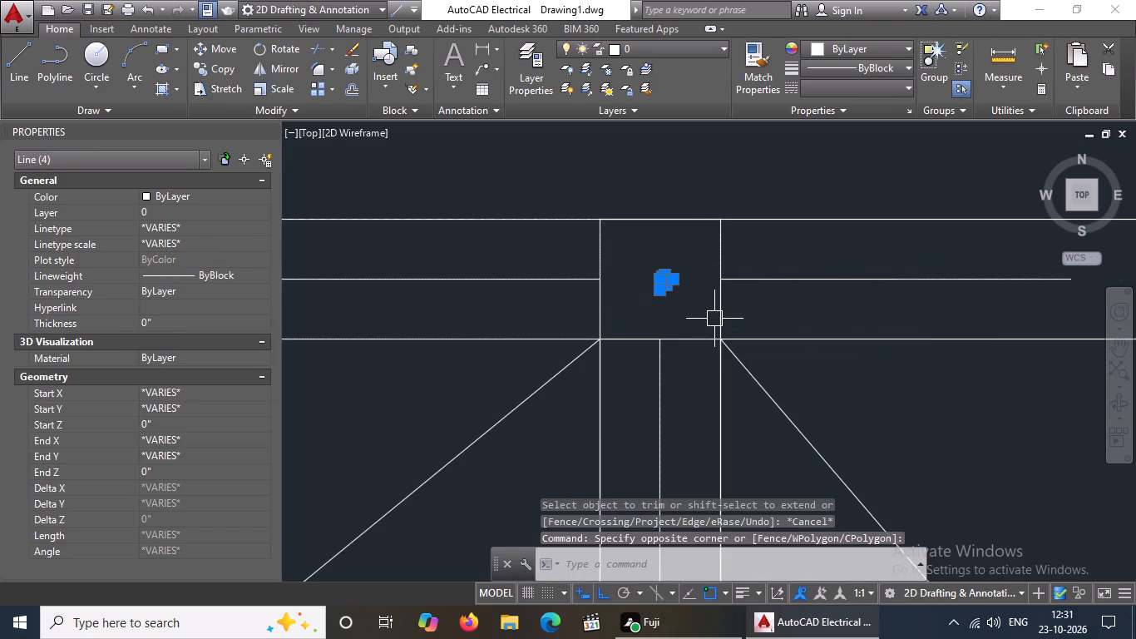
pyautogui.press('Delete')
# Trim the two beam centrelines and two half diagonals inside the column at the master bedroom bay's upper-right corner.
pyautogui.scroll(-6, 723, 319)
pyautogui.scroll(4, 833, 324)
pyautogui.scroll(2, 910, 327)
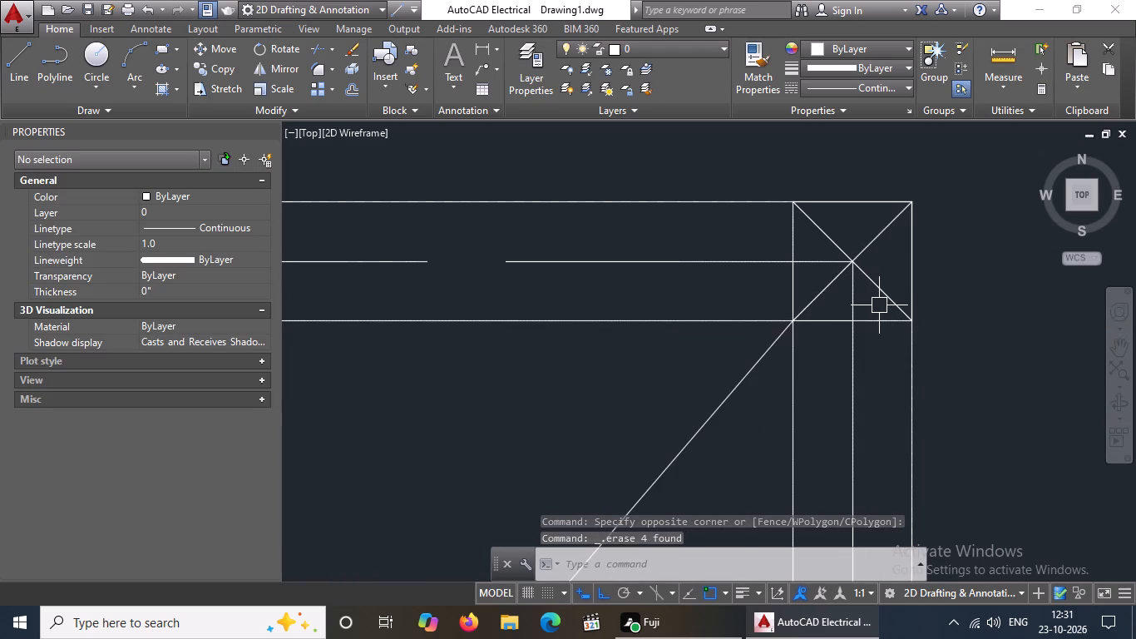
pyautogui.press('Escape')
pyautogui.press('t')
pyautogui.press('r')
pyautogui.press('Return')
pyautogui.press('Return')
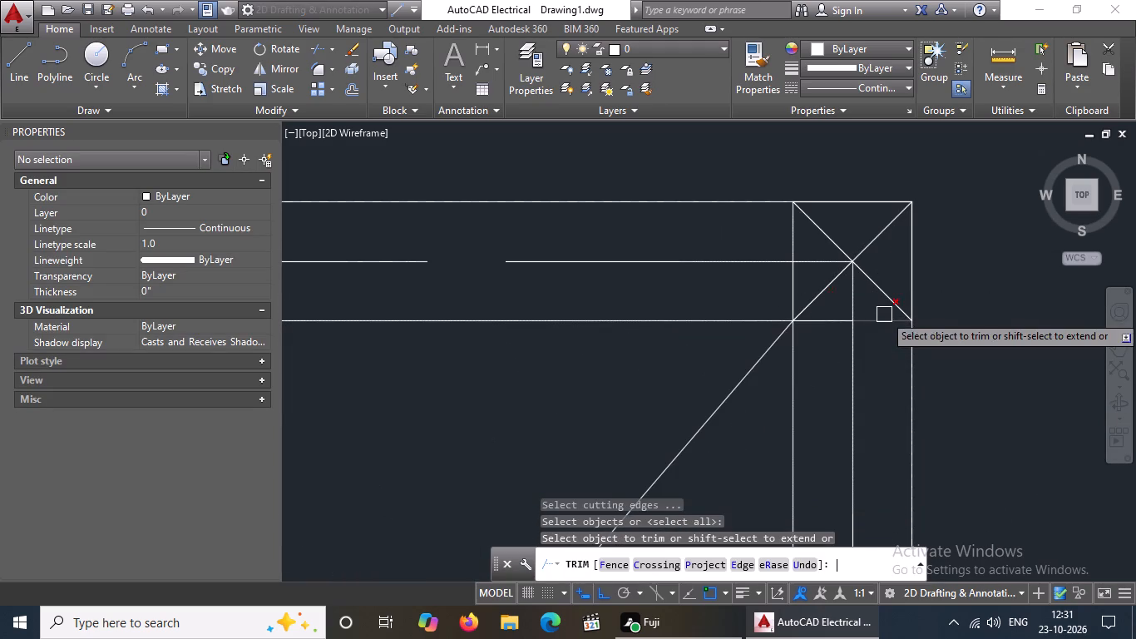
pyautogui.click(857, 310)
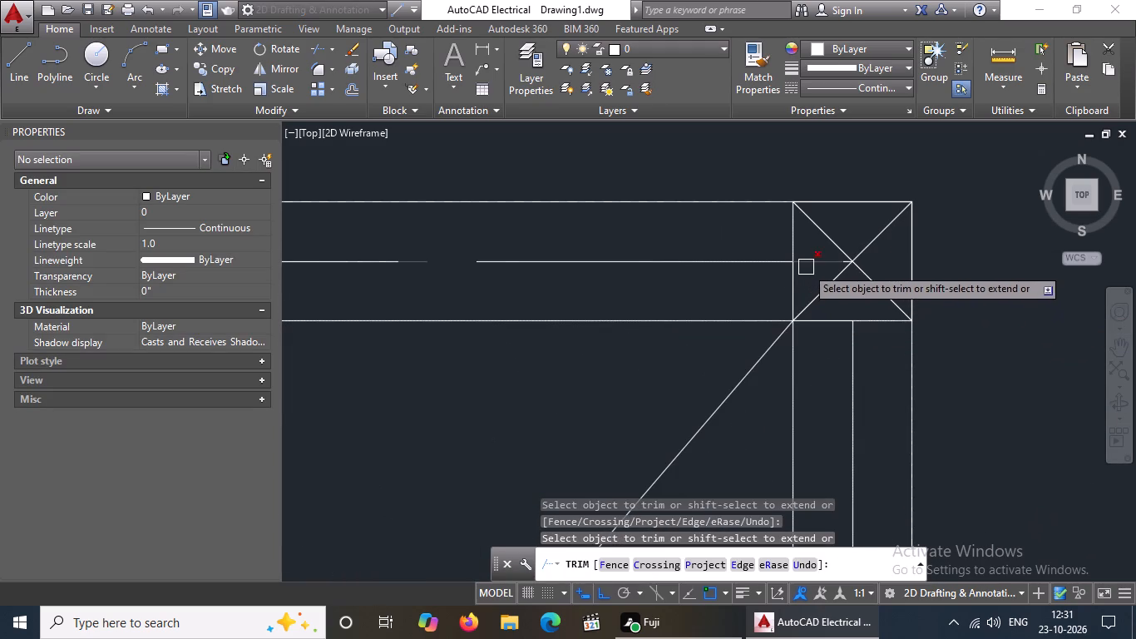
pyautogui.click(808, 263)
pyautogui.click(812, 304)
pyautogui.click(826, 227)
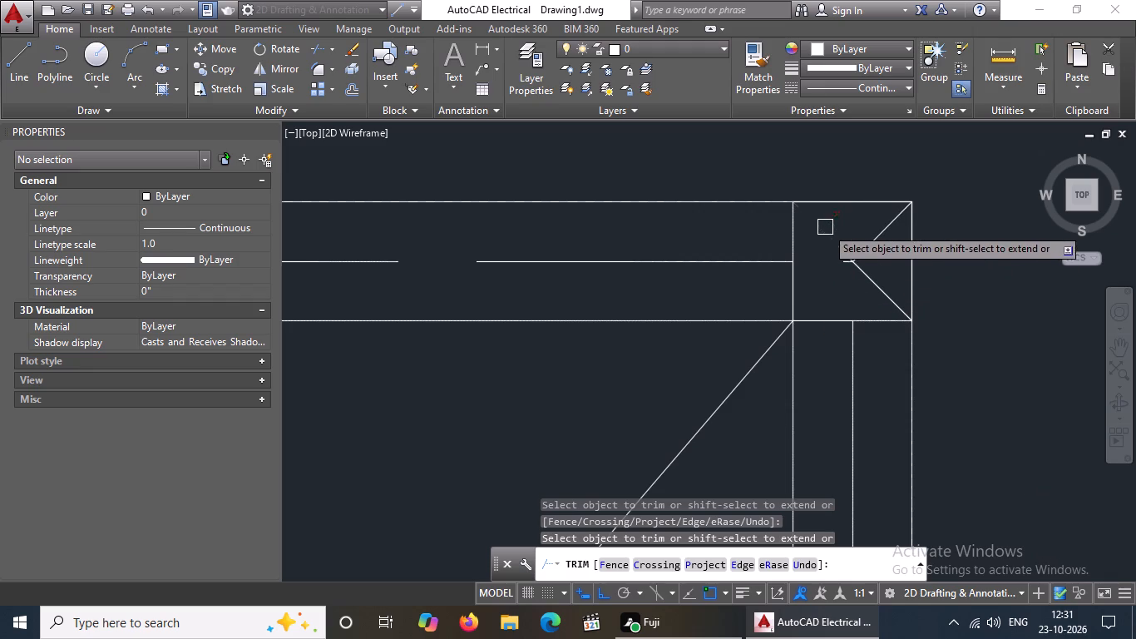
pyautogui.press('Escape')
# Delete the two remaining half diagonals and the leftover centreline piece inside the column at the master bedroom bay's upper-right corner.
pyautogui.click(892, 297)
pyautogui.press('Delete')
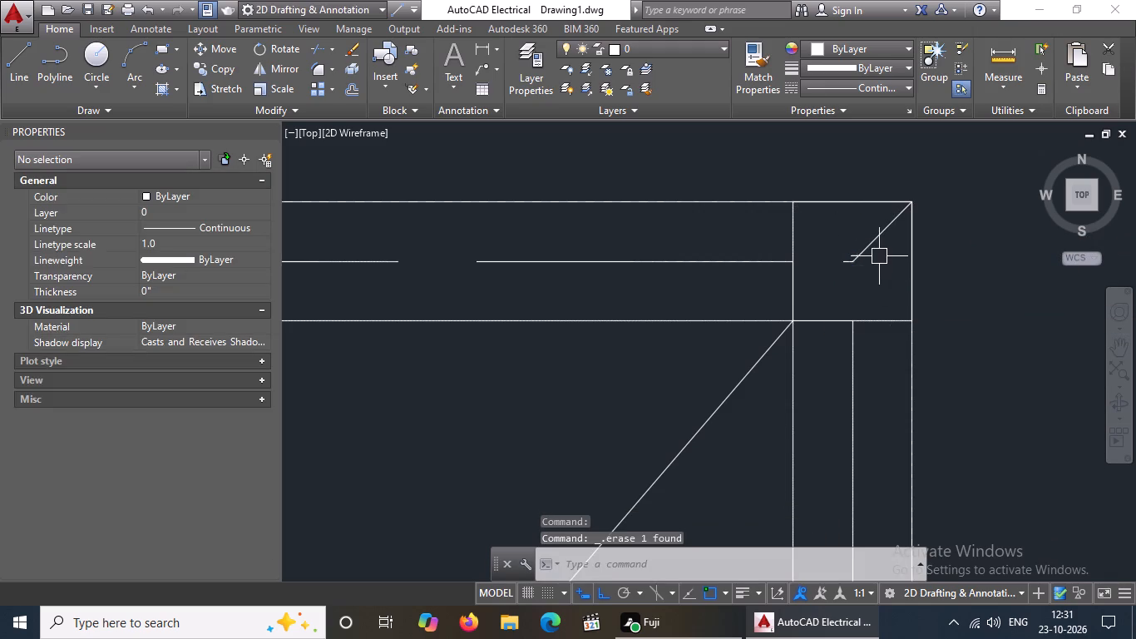
pyautogui.click(872, 246)
pyautogui.press('Delete')
pyautogui.moveTo(830, 249); pyautogui.dragTo(840, 268)
pyautogui.click(859, 285)
pyautogui.press('Delete')
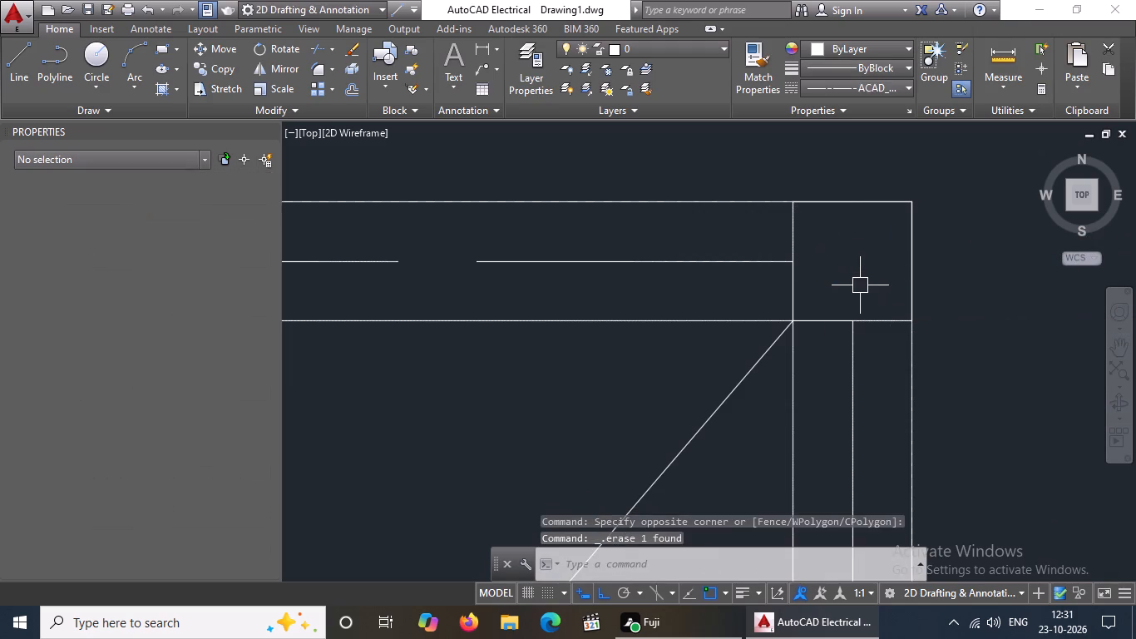
# Load the ISO dot linetype ACAD_ISO07W100 from acad.lin into the drawing.
pyautogui.scroll(-5, 865, 280)
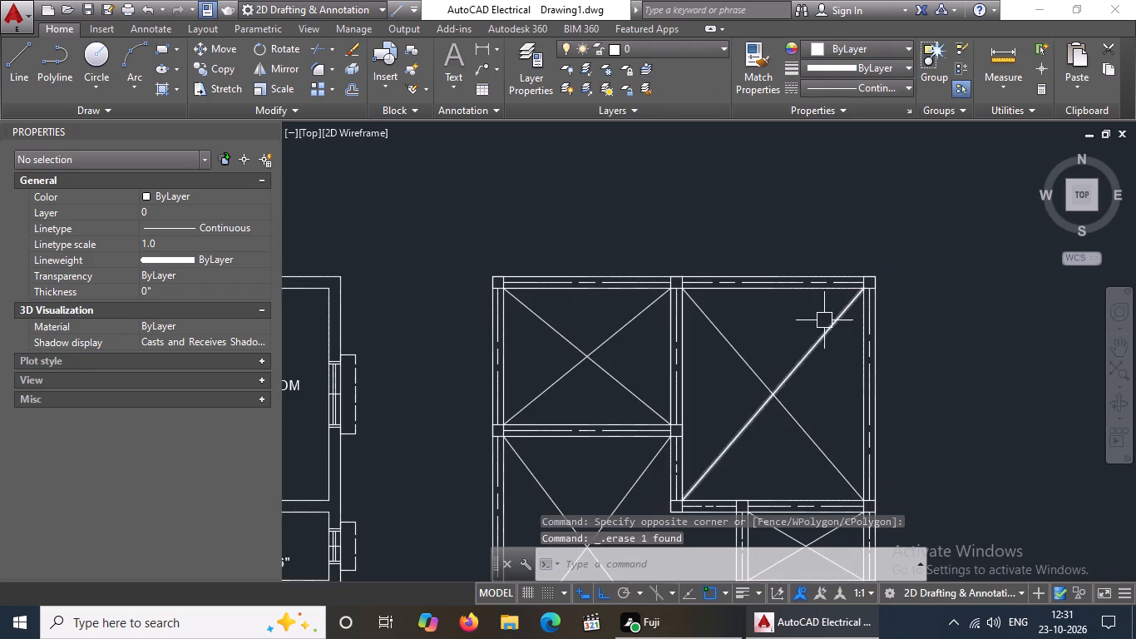
pyautogui.moveTo(796, 339); pyautogui.dragTo(806, 308, button='middle')
pyautogui.scroll(-2, 820, 299)
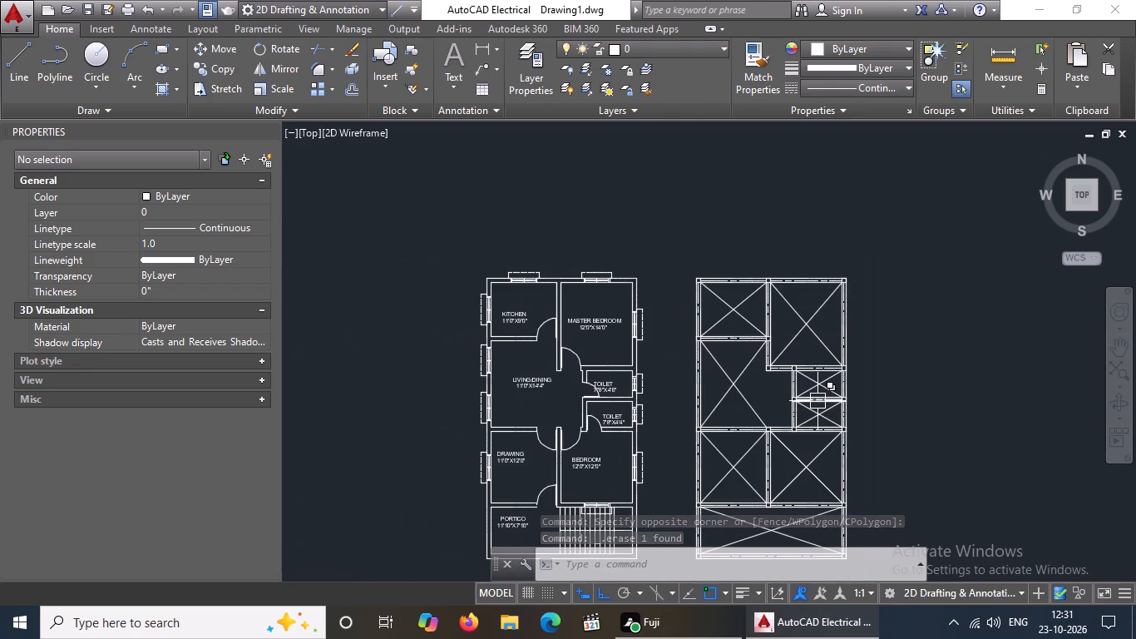
pyautogui.moveTo(817, 400); pyautogui.dragTo(815, 389, button='middle')
pyautogui.moveTo(793, 414); pyautogui.dragTo(847, 258, button='middle')
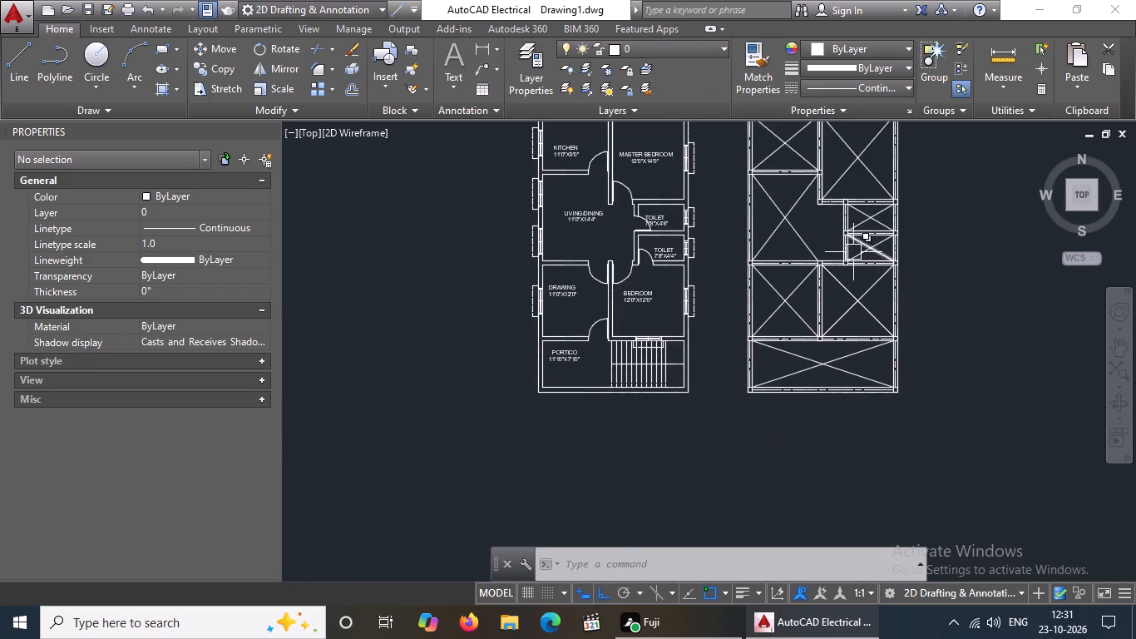
pyautogui.moveTo(844, 274); pyautogui.dragTo(767, 459, button='middle')
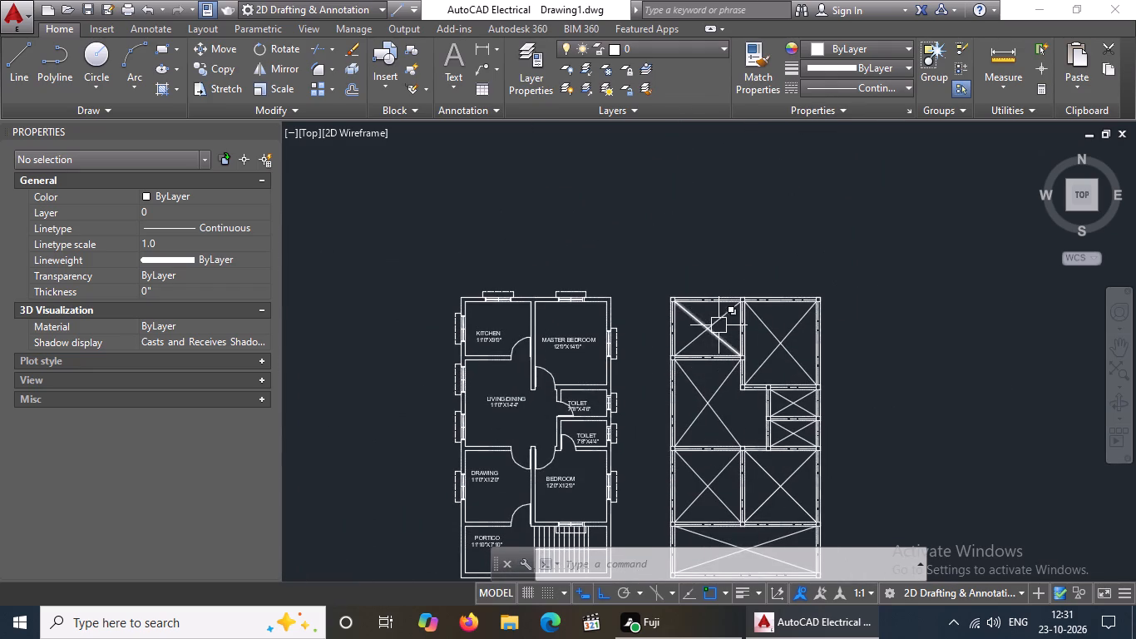
pyautogui.scroll(3, 719, 324)
pyautogui.click(644, 305)
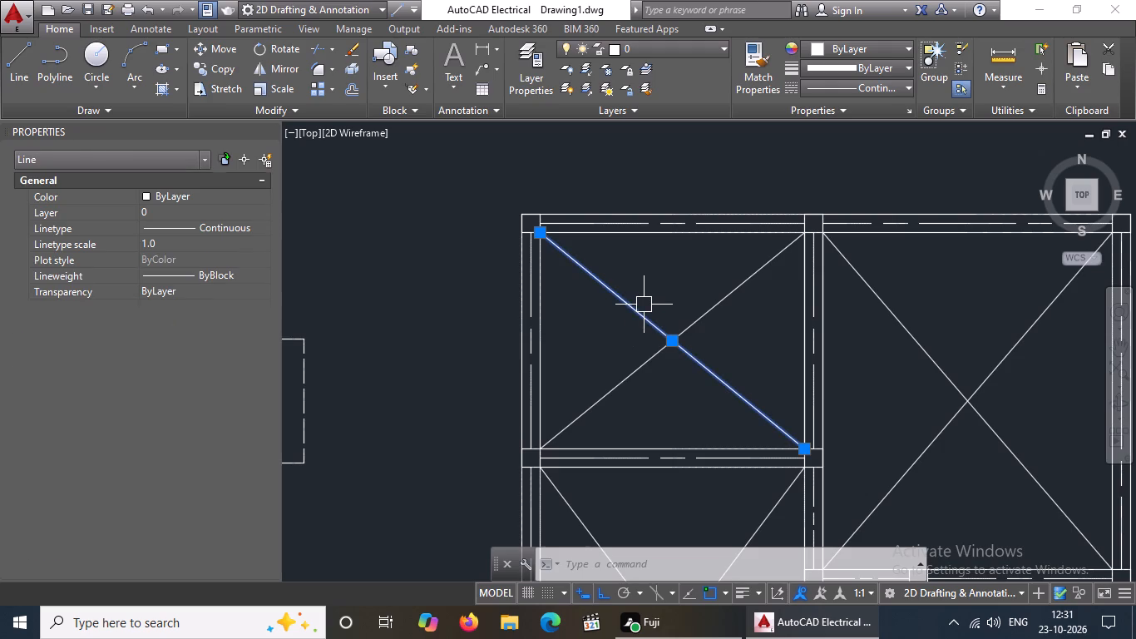
pyautogui.click(892, 85)
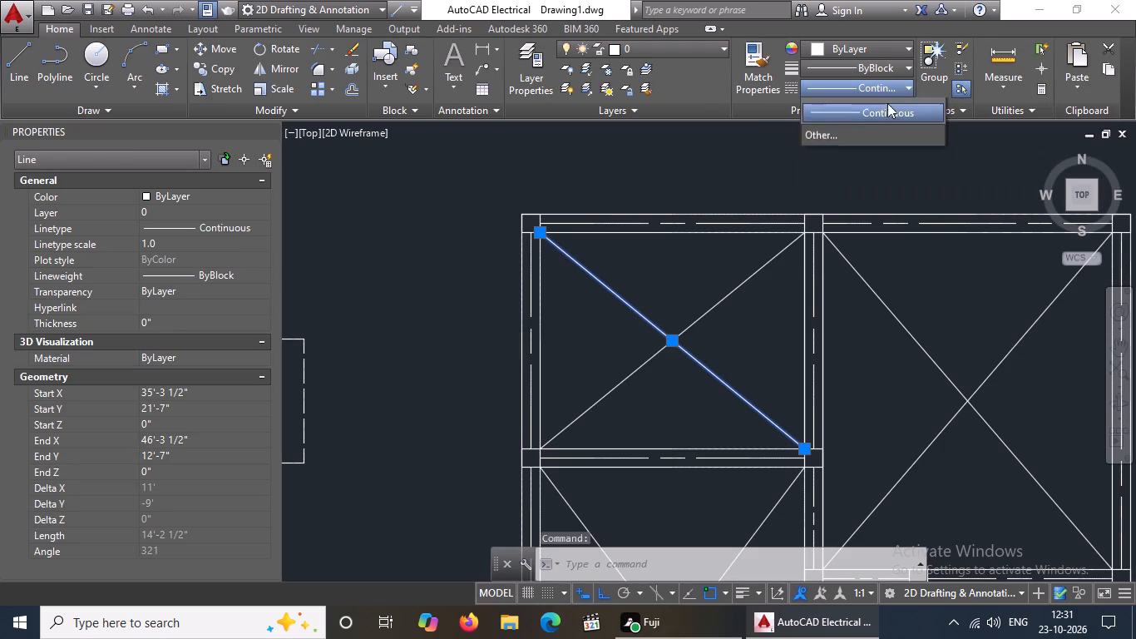
pyautogui.click(822, 218)
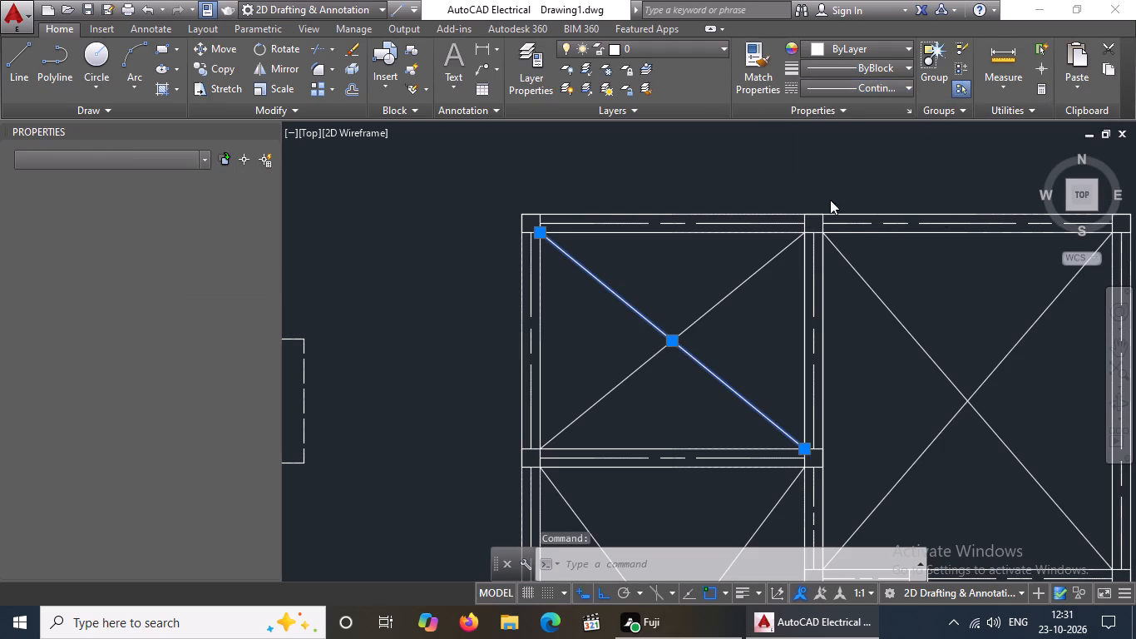
pyautogui.click(699, 166)
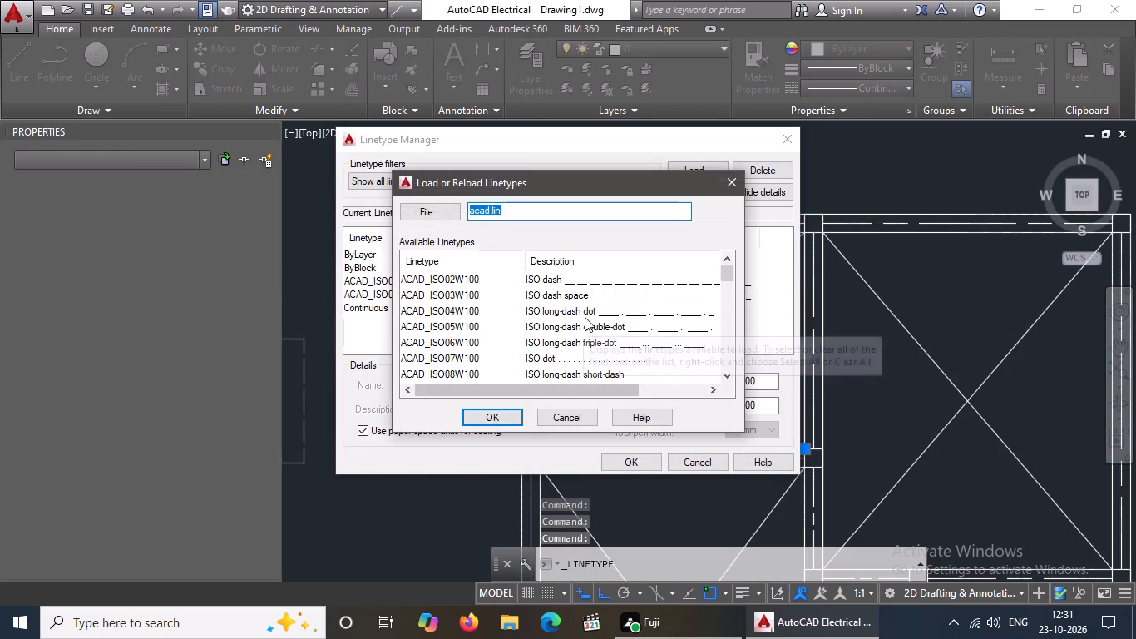
pyautogui.click(553, 358)
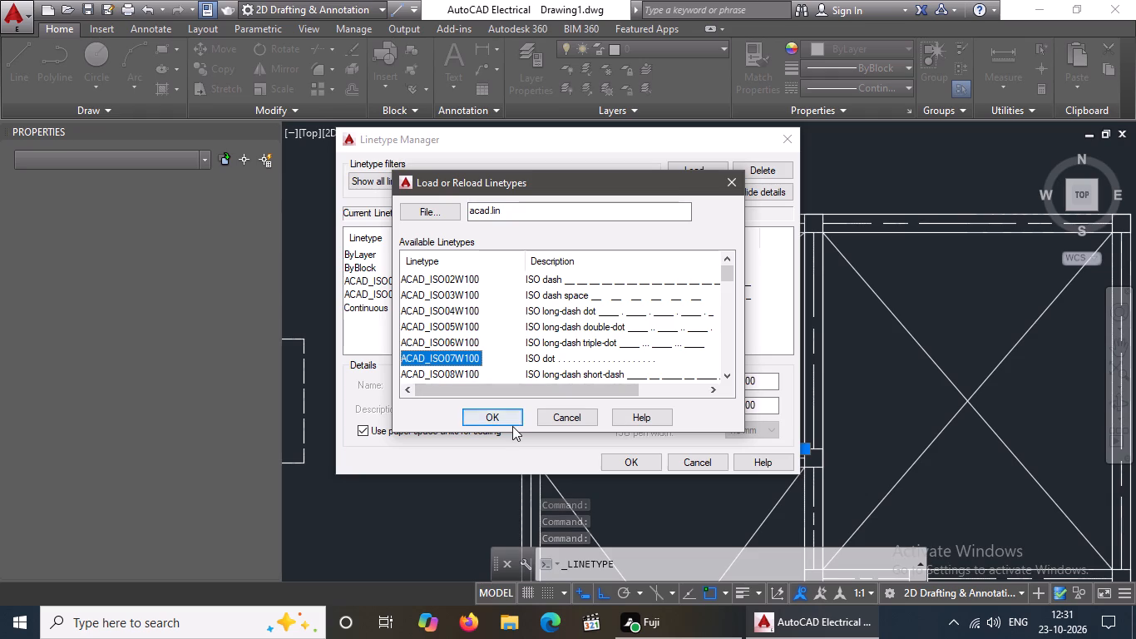
pyautogui.click(509, 418)
pyautogui.click(632, 464)
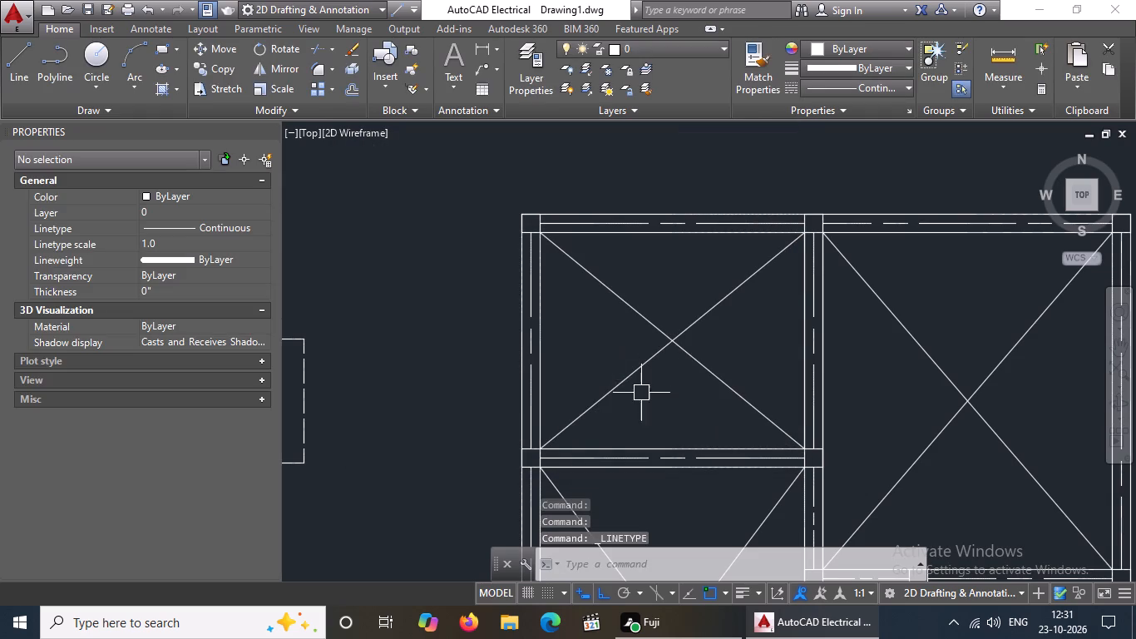
# Set the linetype of the kitchen bay's lower-left to upper-right diagonal to ACAD_ISO07W100.
pyautogui.click(633, 374)
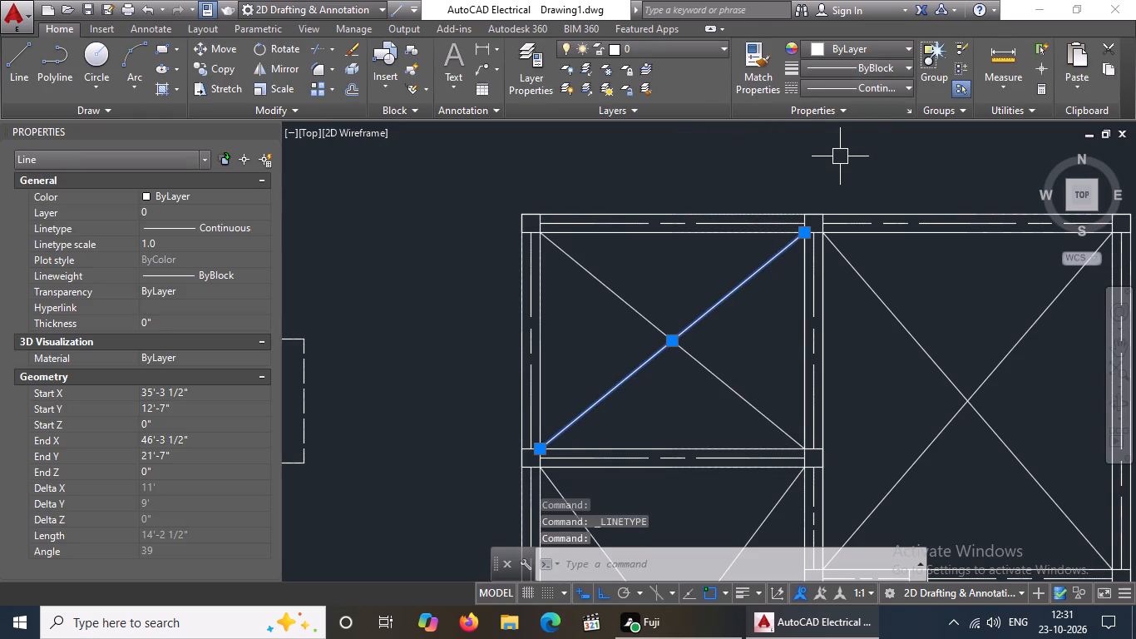
pyautogui.click(858, 77)
pyautogui.click(858, 90)
pyautogui.click(863, 90)
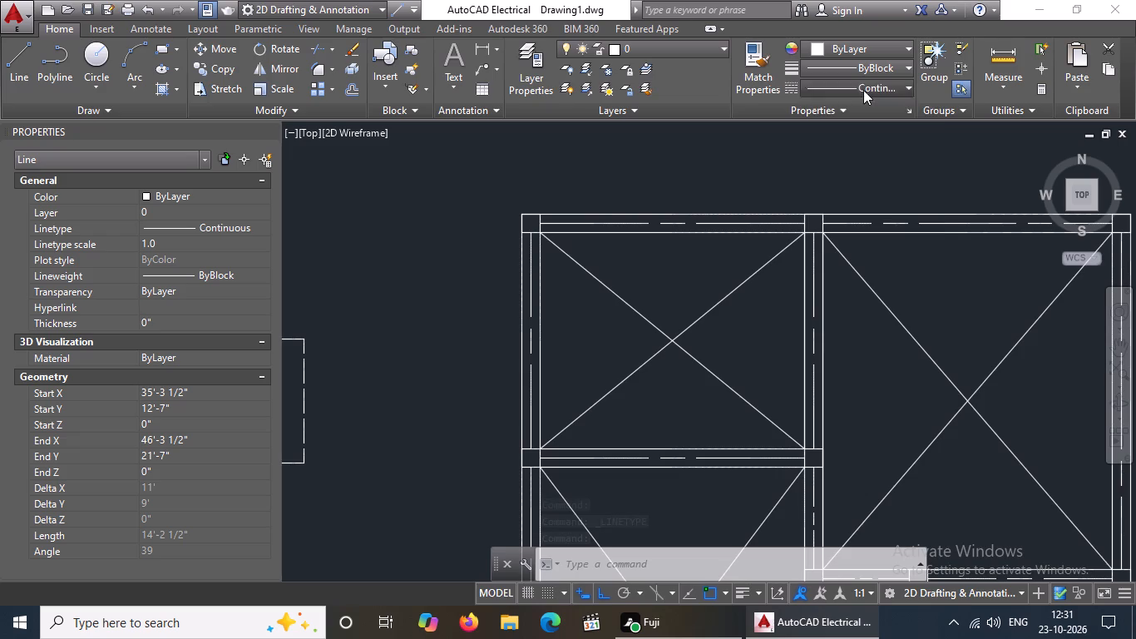
pyautogui.click(845, 174)
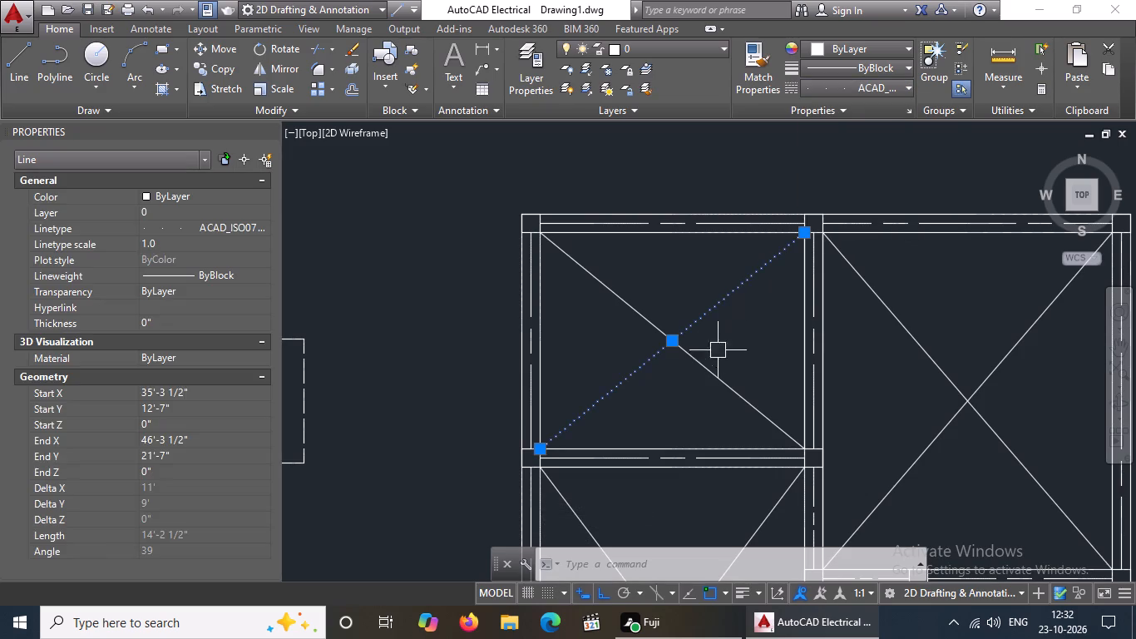
# Set the linetype scale of the kitchen bay's dotted diagonal to 2.
pyautogui.click(711, 367)
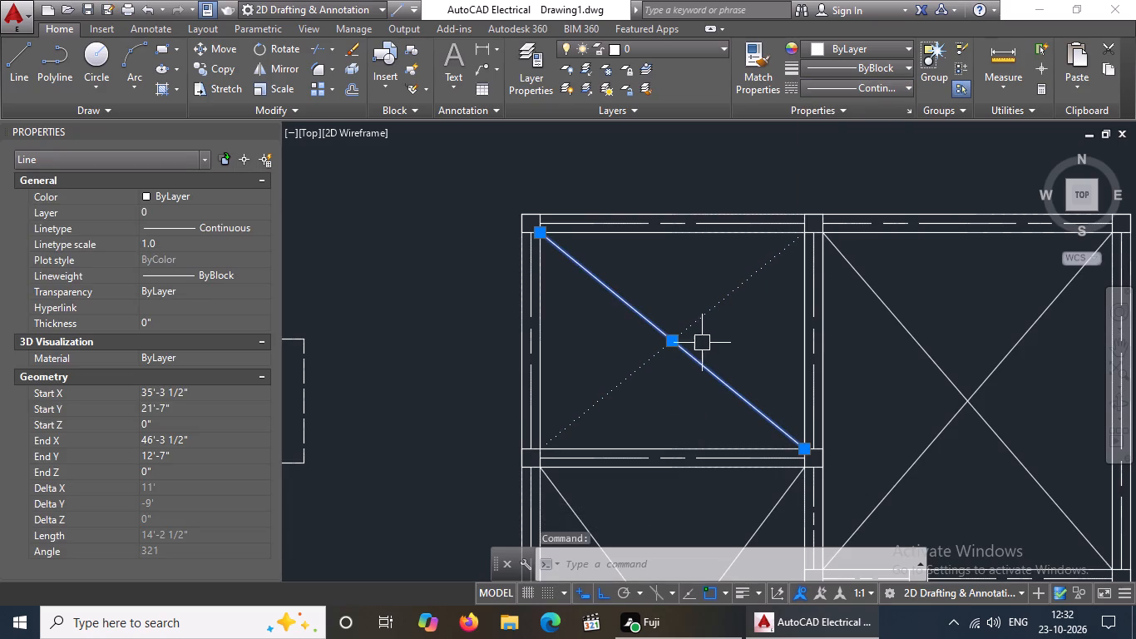
pyautogui.click(707, 322)
pyautogui.click(186, 247)
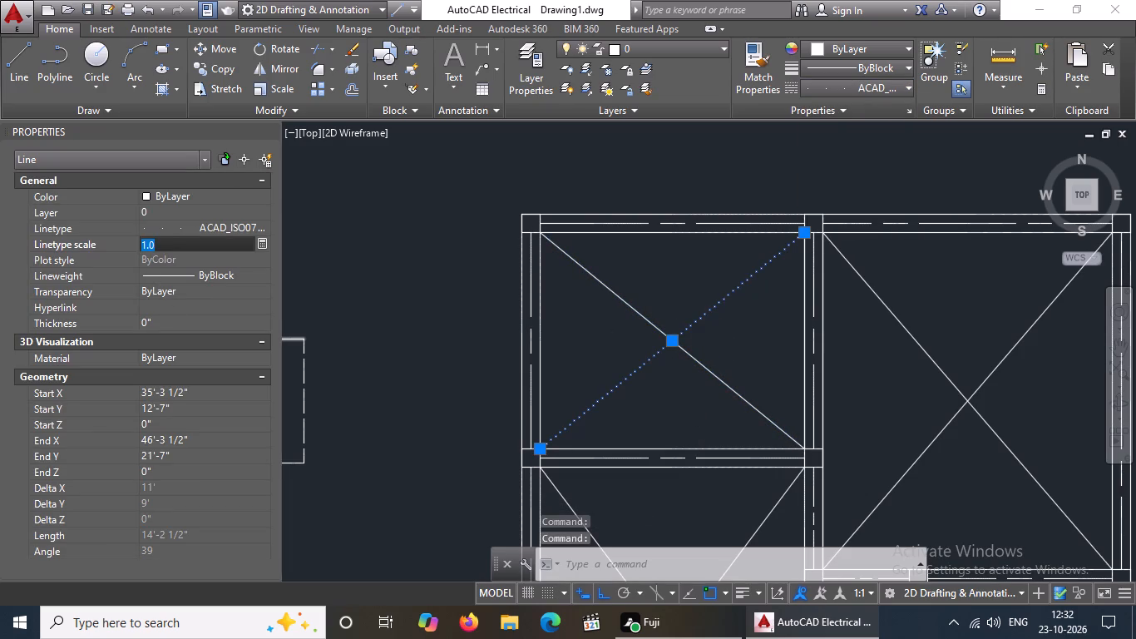
pyautogui.press('BackSpace')
pyautogui.press('BackSpace')
pyautogui.press('BackSpace')
pyautogui.press('2')
pyautogui.press('Return')
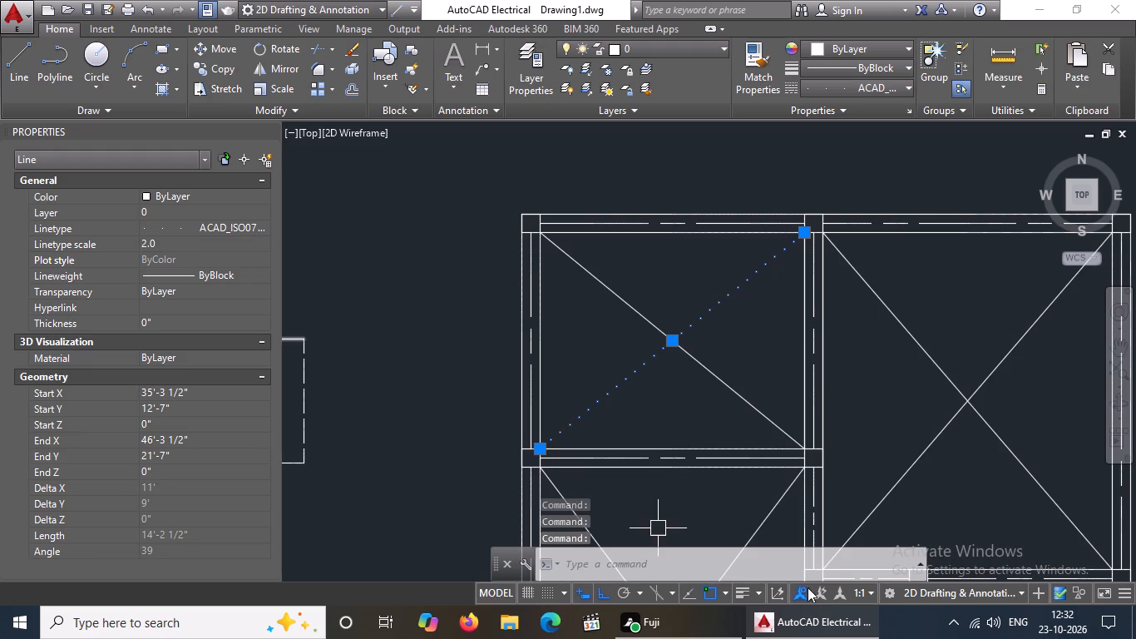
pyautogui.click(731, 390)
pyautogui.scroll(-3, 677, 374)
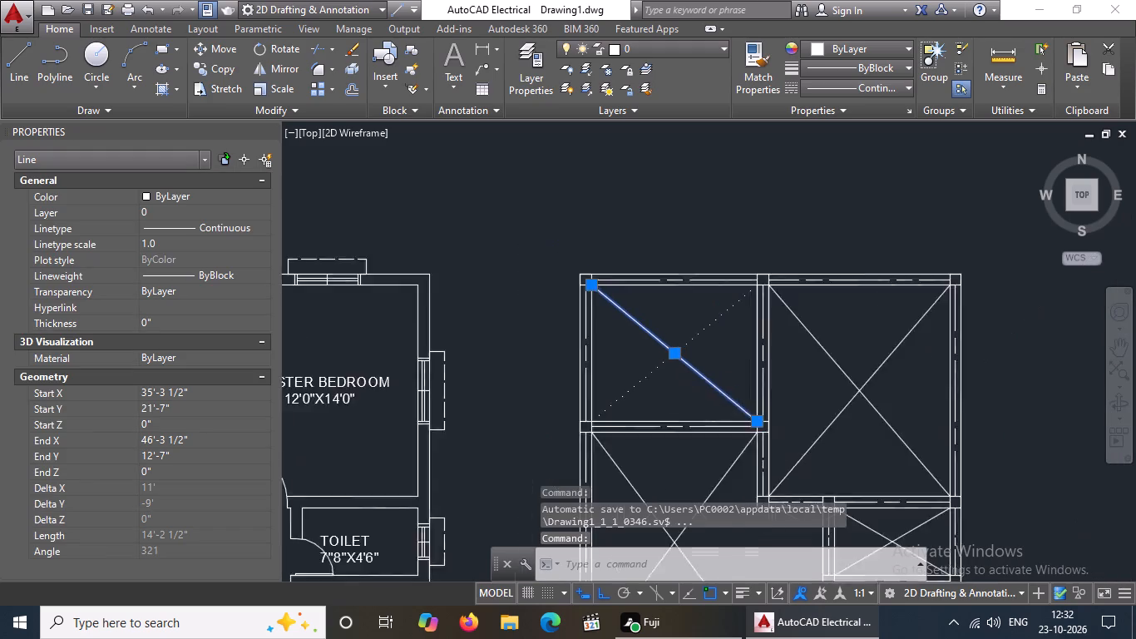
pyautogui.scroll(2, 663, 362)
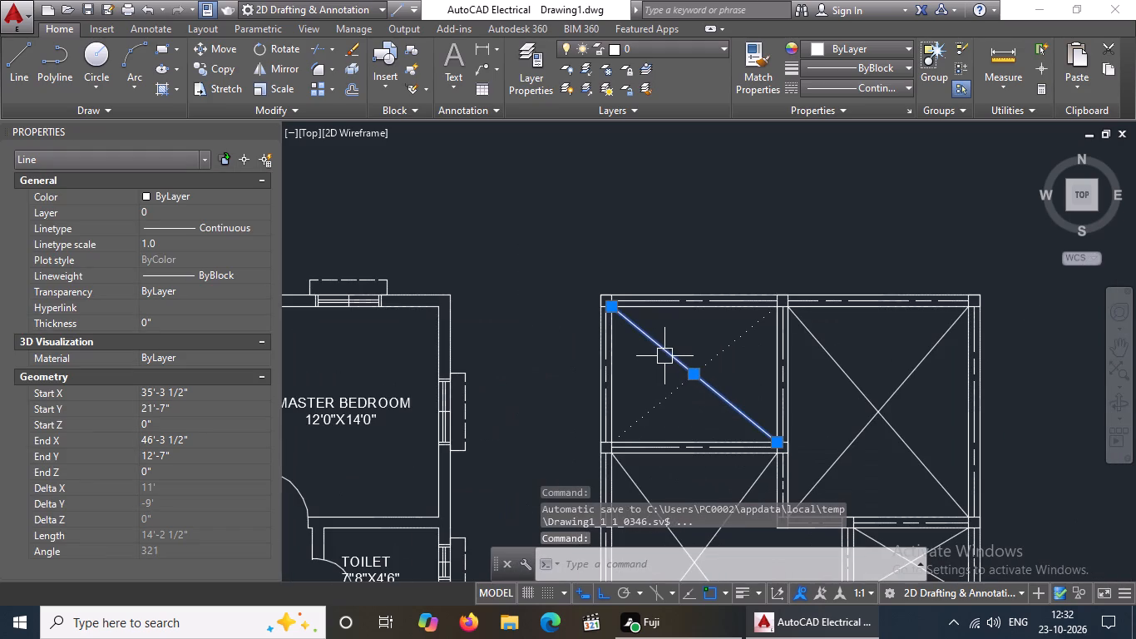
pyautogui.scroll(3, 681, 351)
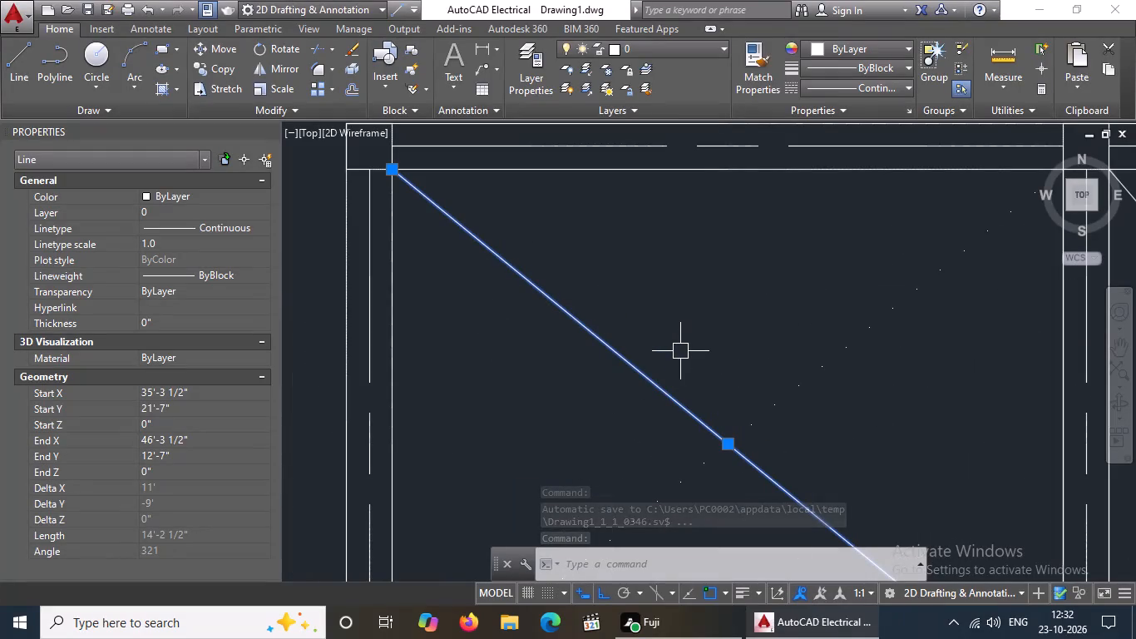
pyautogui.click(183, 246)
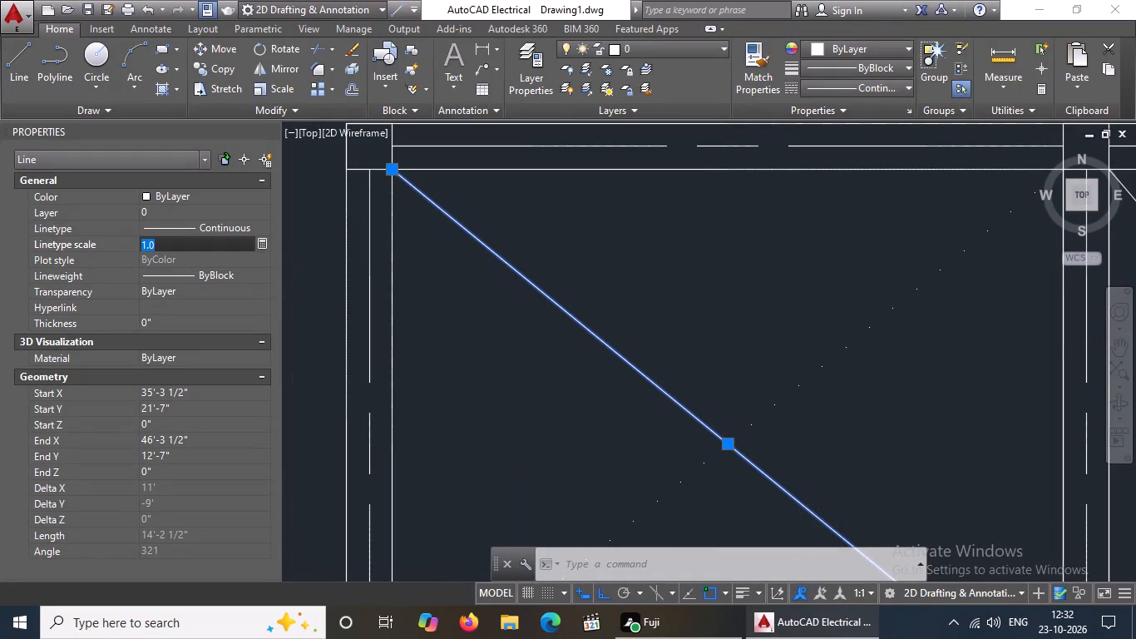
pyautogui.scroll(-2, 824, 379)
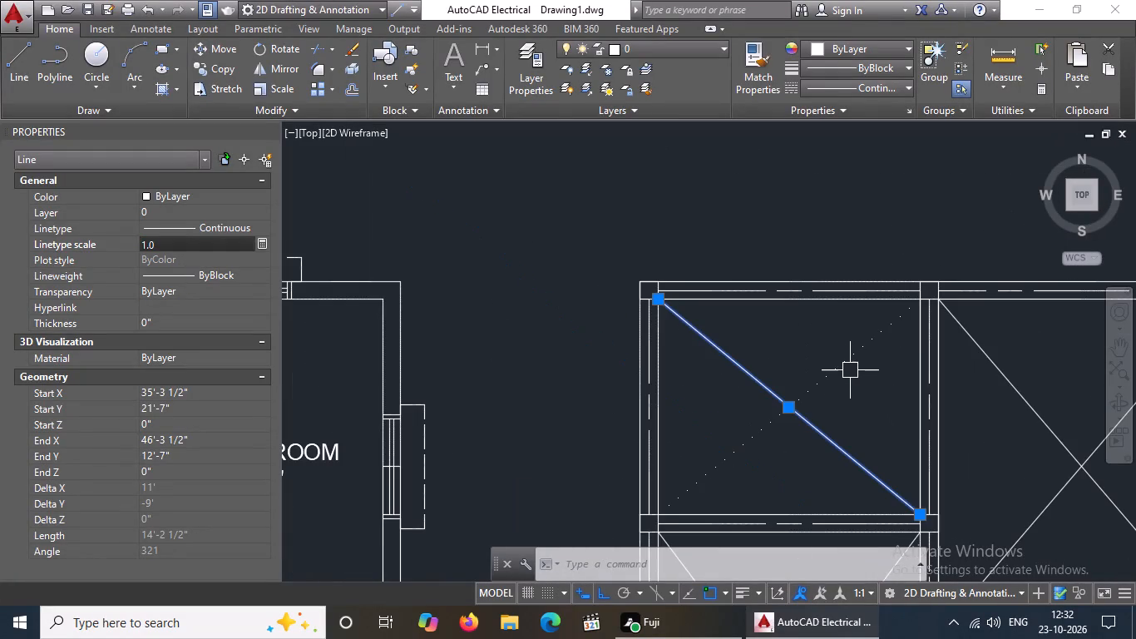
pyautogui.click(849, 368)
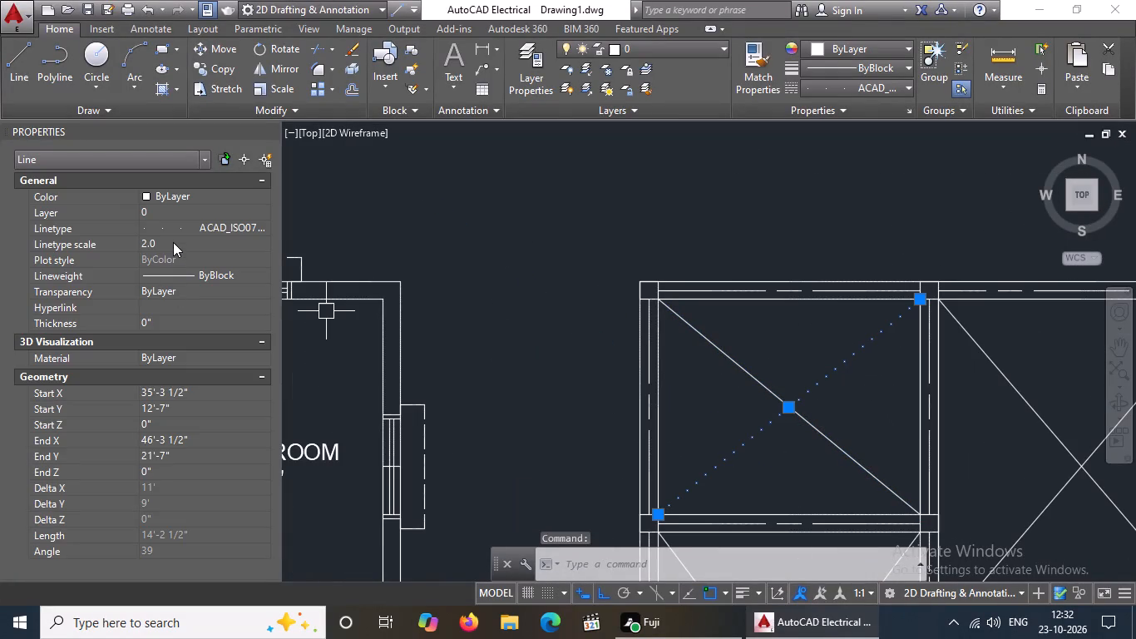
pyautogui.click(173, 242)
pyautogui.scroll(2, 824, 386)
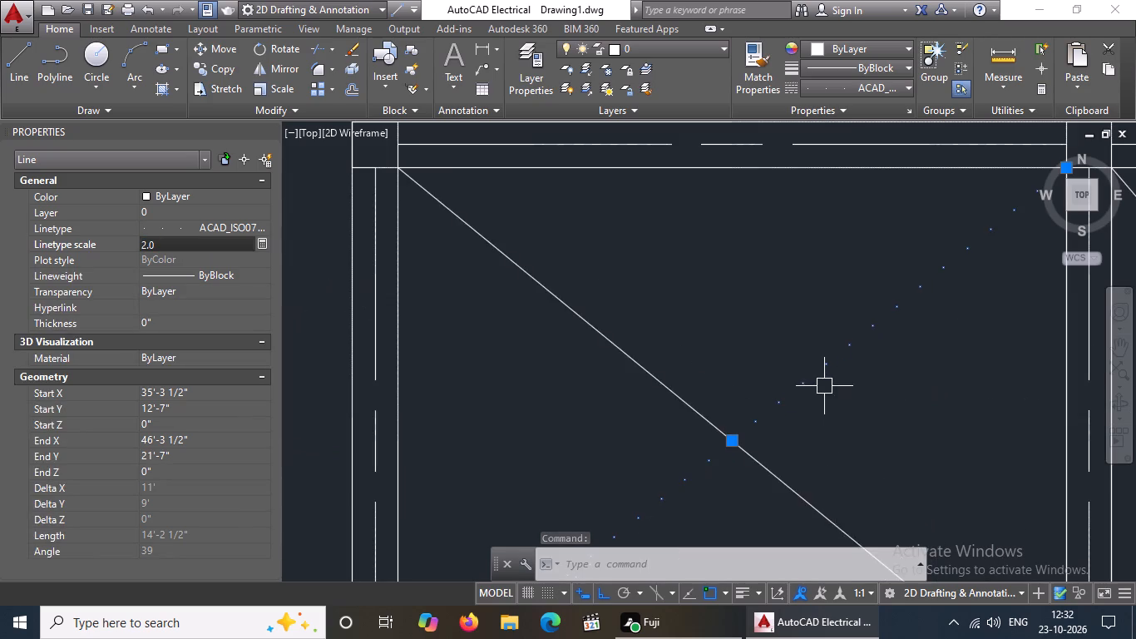
# Set the linetype of the kitchen bay's upper-left to lower-right diagonal to ACAD_ISO07W100.
pyautogui.click(653, 371)
pyautogui.click(871, 92)
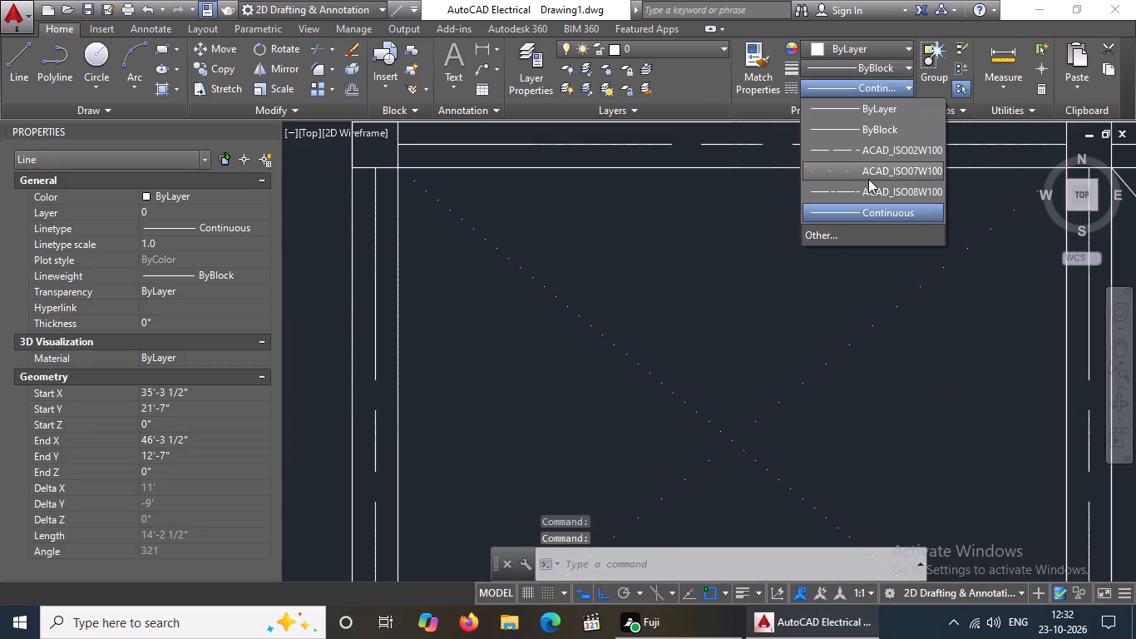
pyautogui.click(864, 170)
pyautogui.scroll(-3, 810, 236)
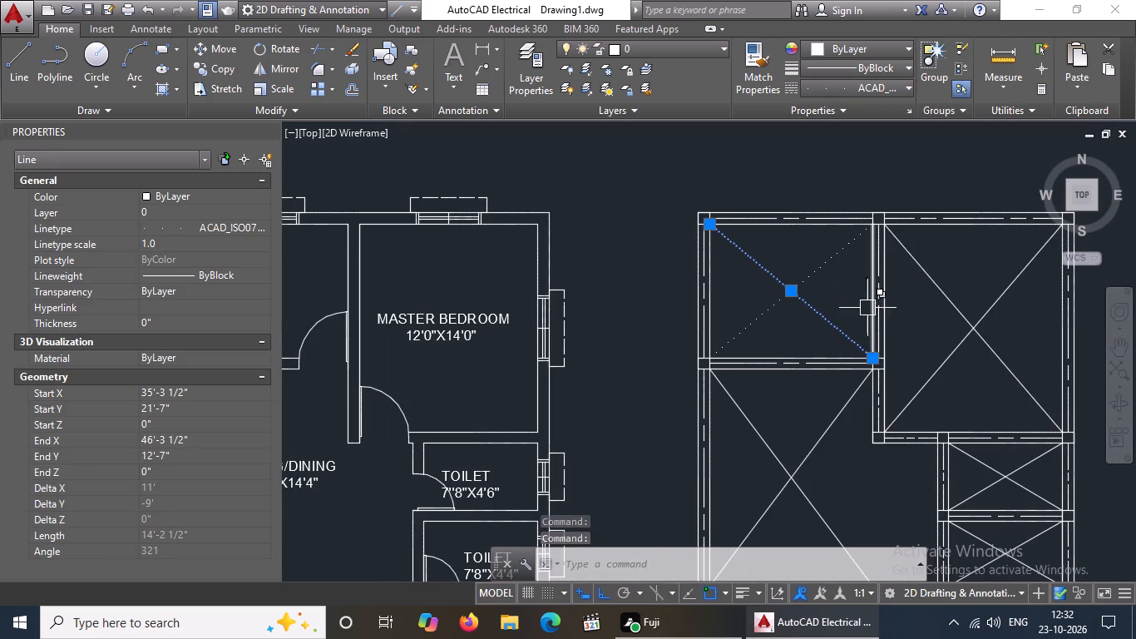
# Set the linetype scale of the kitchen bay's upper-left to lower-right dotted diagonal to 2.
pyautogui.click(813, 272)
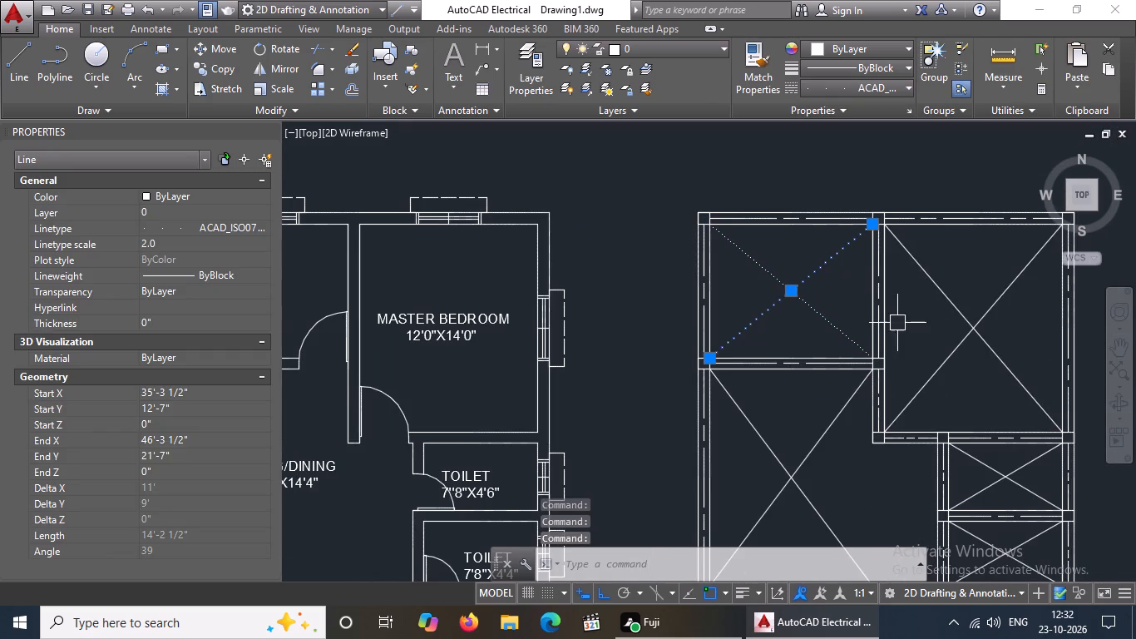
pyautogui.click(957, 305)
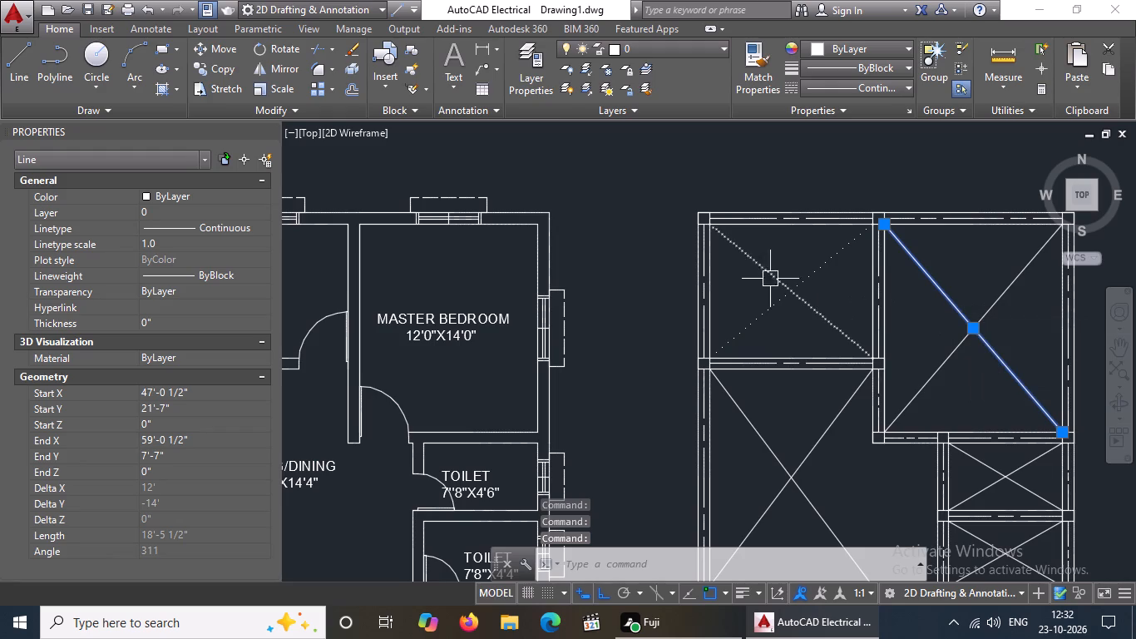
pyautogui.click(753, 270)
pyautogui.scroll(3, 773, 263)
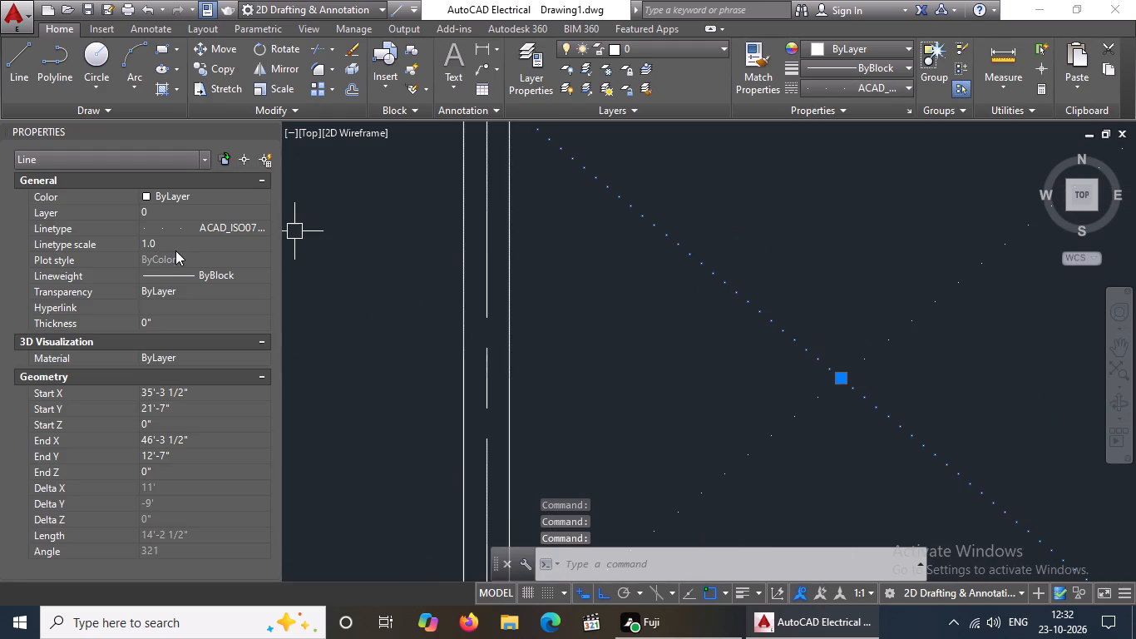
pyautogui.click(175, 244)
pyautogui.press('BackSpace')
pyautogui.press('BackSpace')
pyautogui.press('BackSpace')
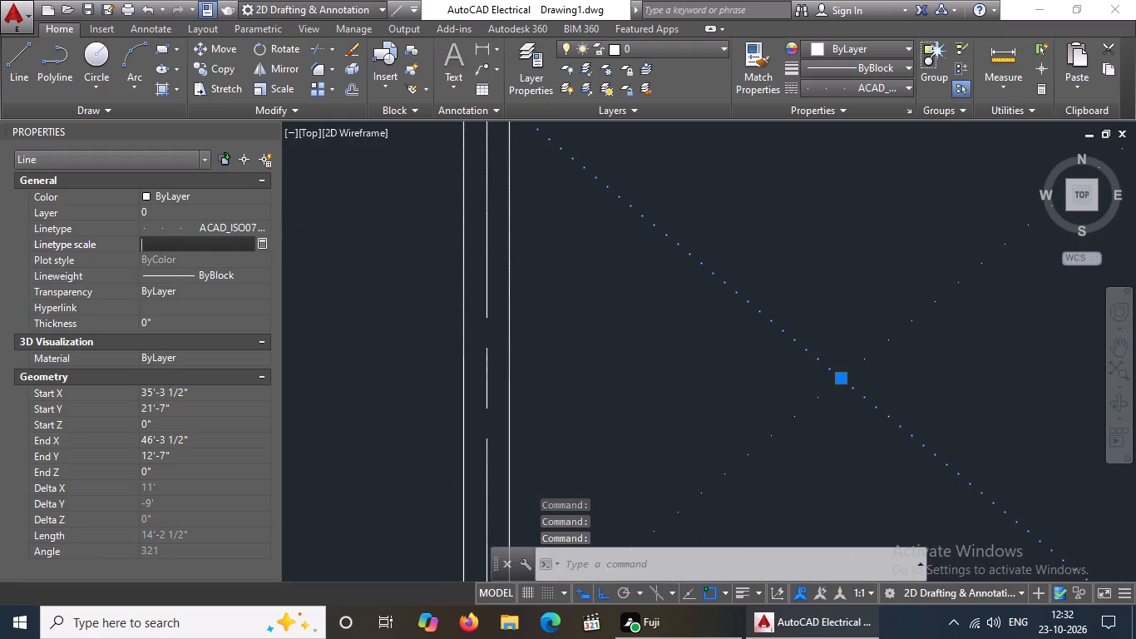
pyautogui.press('2')
pyautogui.press('Return')
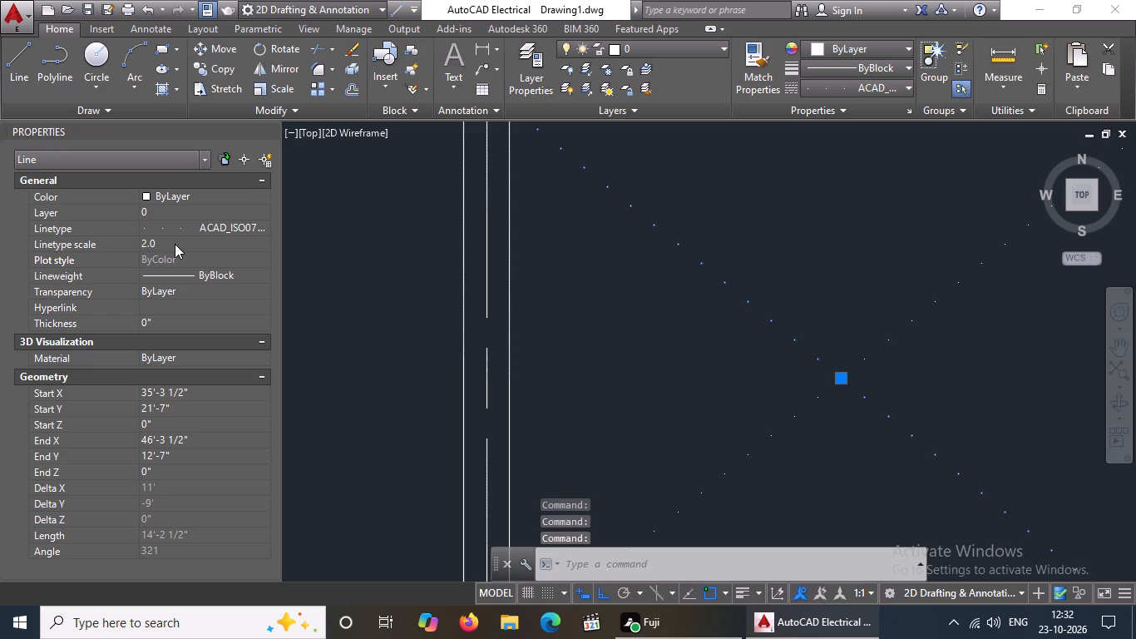
# Give the master bedroom bay's upper-left to lower-right diagonal the ACAD_ISO07W100 linetype with a linetype scale of 2.
pyautogui.scroll(-3, 530, 283)
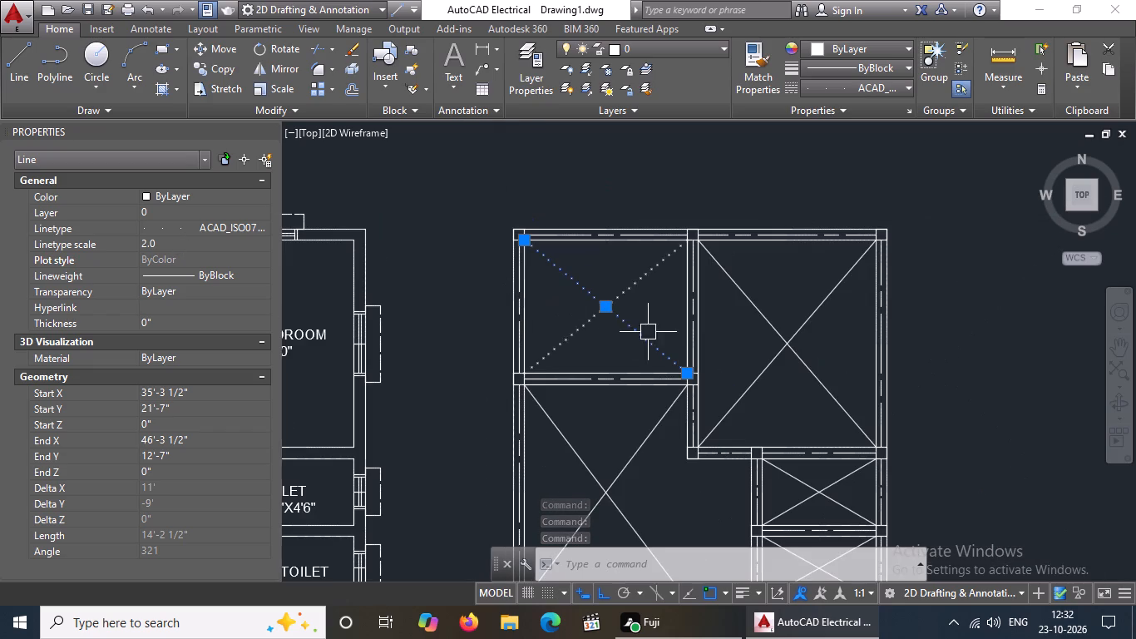
pyautogui.click(749, 312)
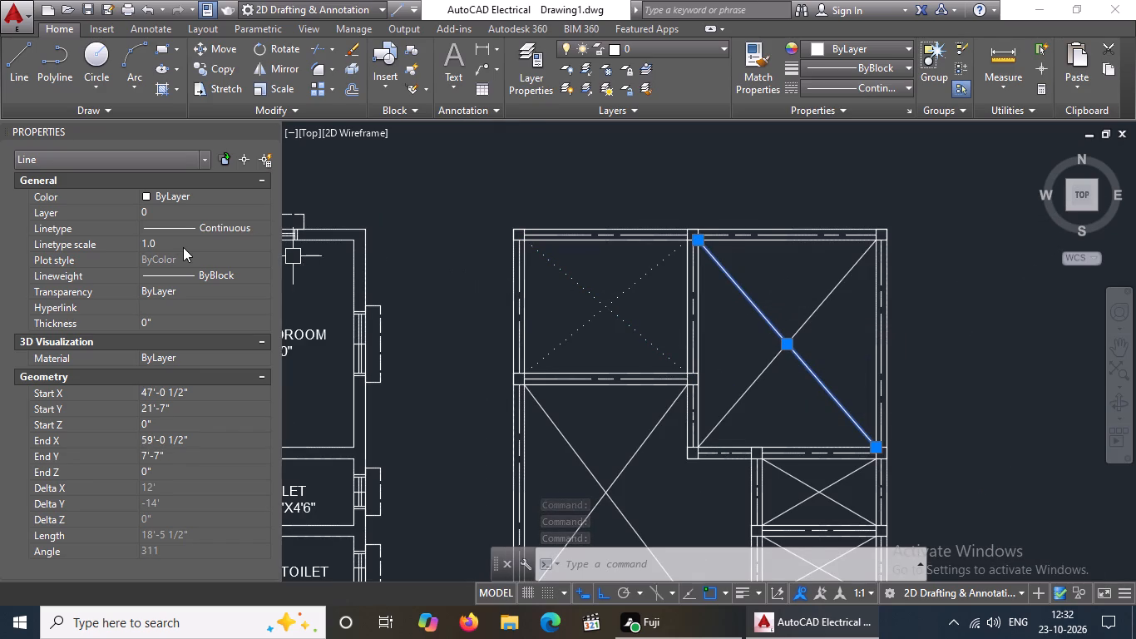
pyautogui.click(848, 87)
pyautogui.click(839, 170)
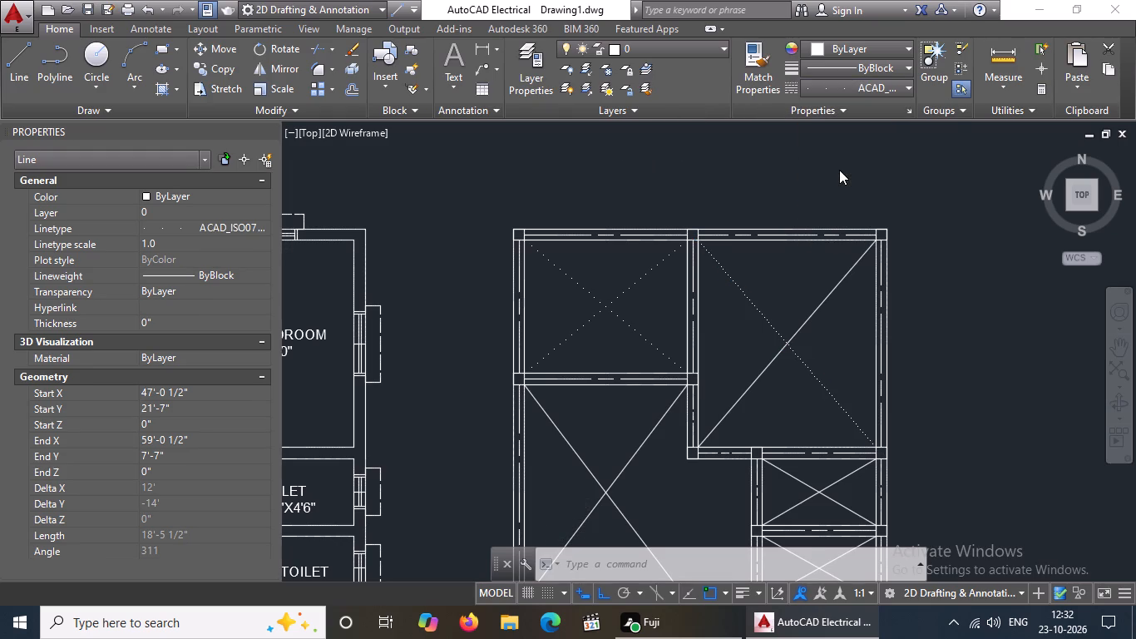
pyautogui.click(176, 244)
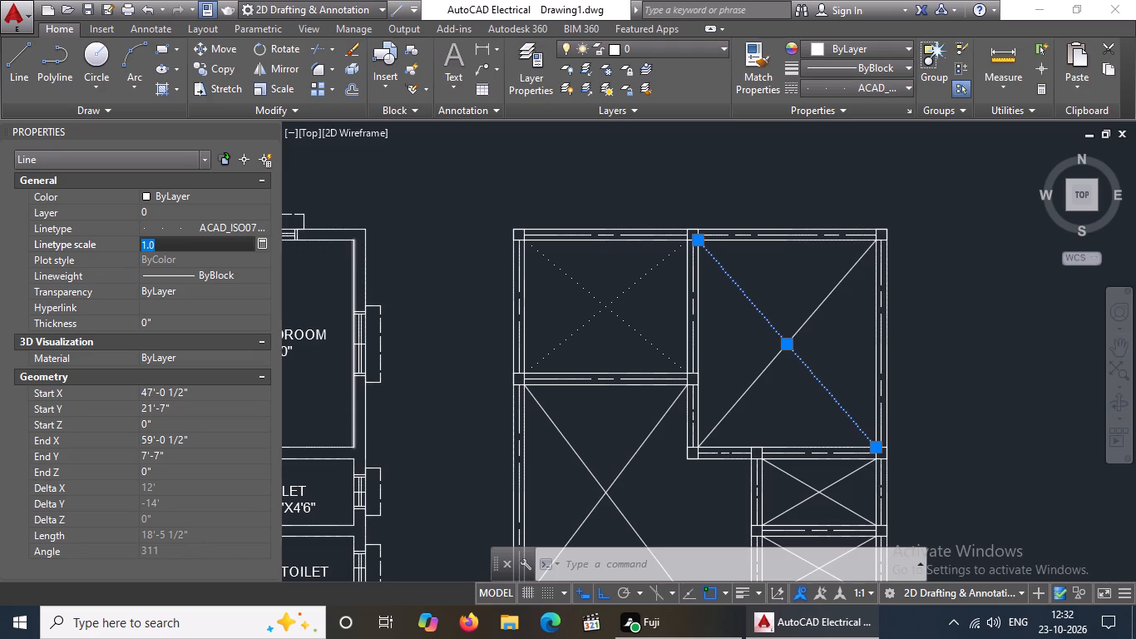
pyautogui.press('BackSpace')
pyautogui.press('BackSpace')
pyautogui.press('2')
pyautogui.press('Return')
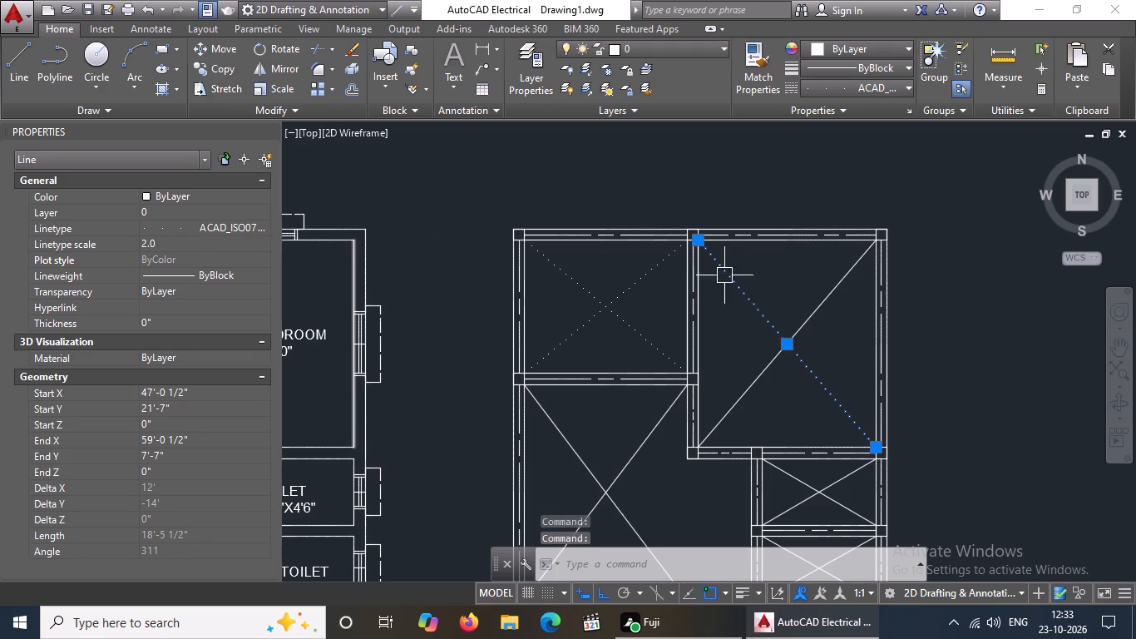
# Give the master bedroom bay's lower-left to upper-right diagonal the ACAD_ISO07W100 linetype with a linetype scale of 2.
pyautogui.click(760, 384)
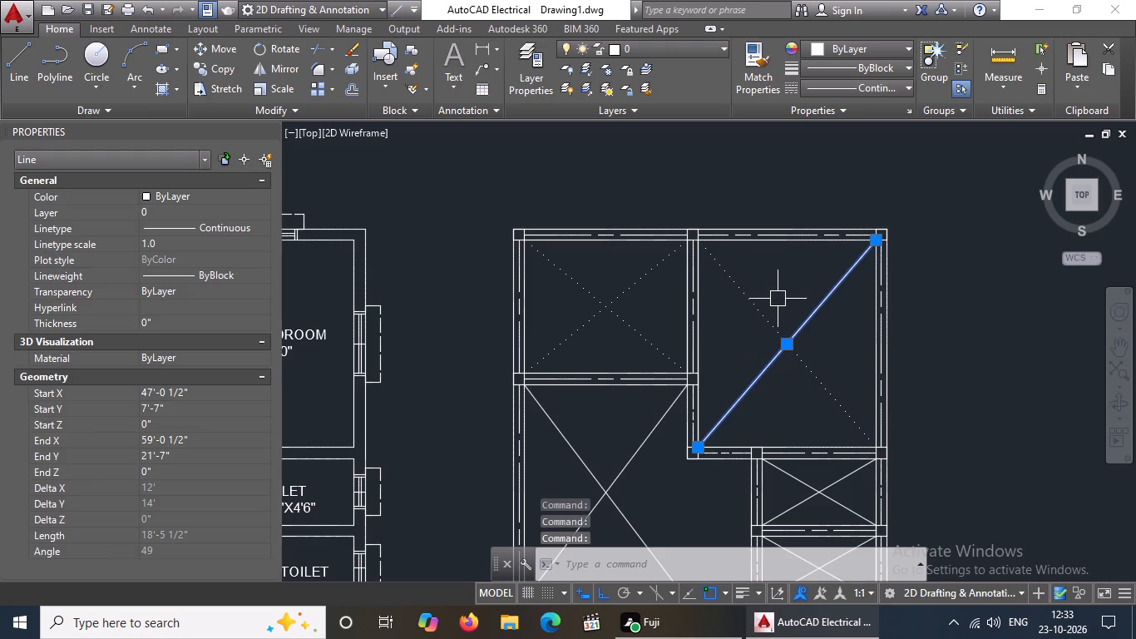
pyautogui.click(857, 88)
pyautogui.click(846, 168)
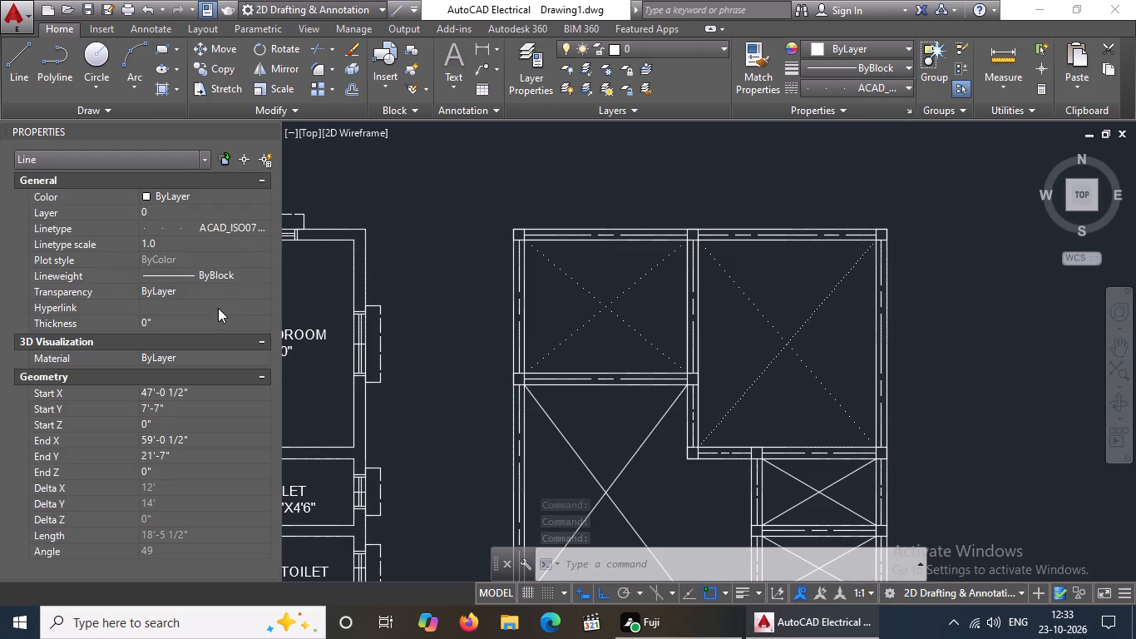
pyautogui.click(193, 246)
pyautogui.press('BackSpace')
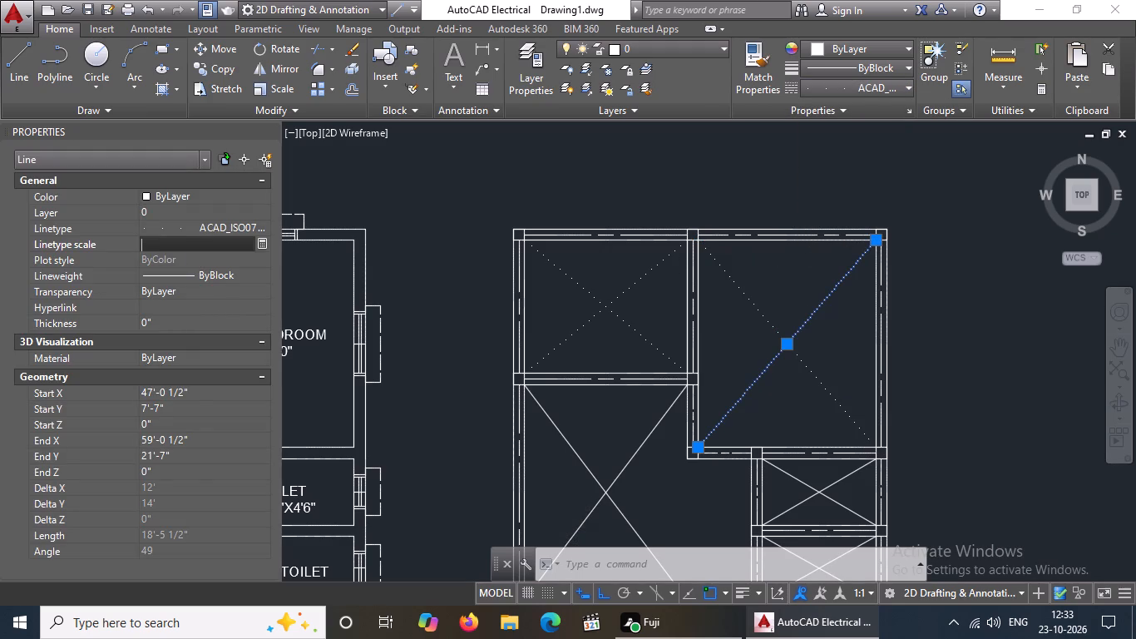
pyautogui.press('BackSpace')
pyautogui.press('BackSpace')
pyautogui.press('2')
pyautogui.press('Return')
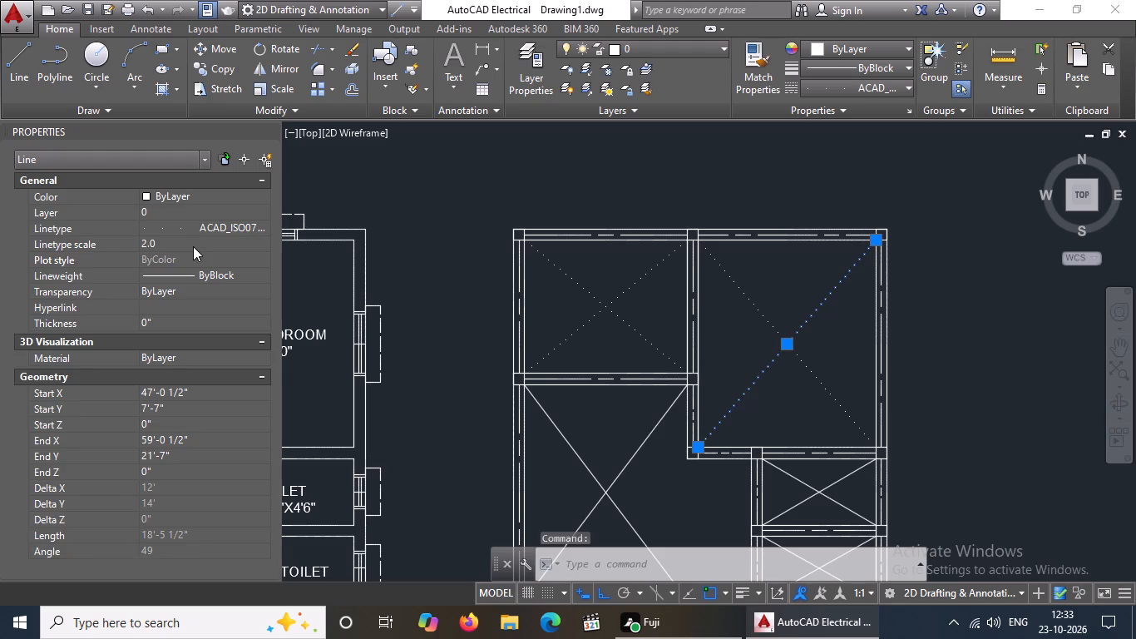
# Give the living/dining bay's upper-left to lower-right diagonal the ACAD_ISO07W100 linetype with a linetype scale of 2.
pyautogui.scroll(-2, 825, 233)
pyautogui.scroll(2, 786, 374)
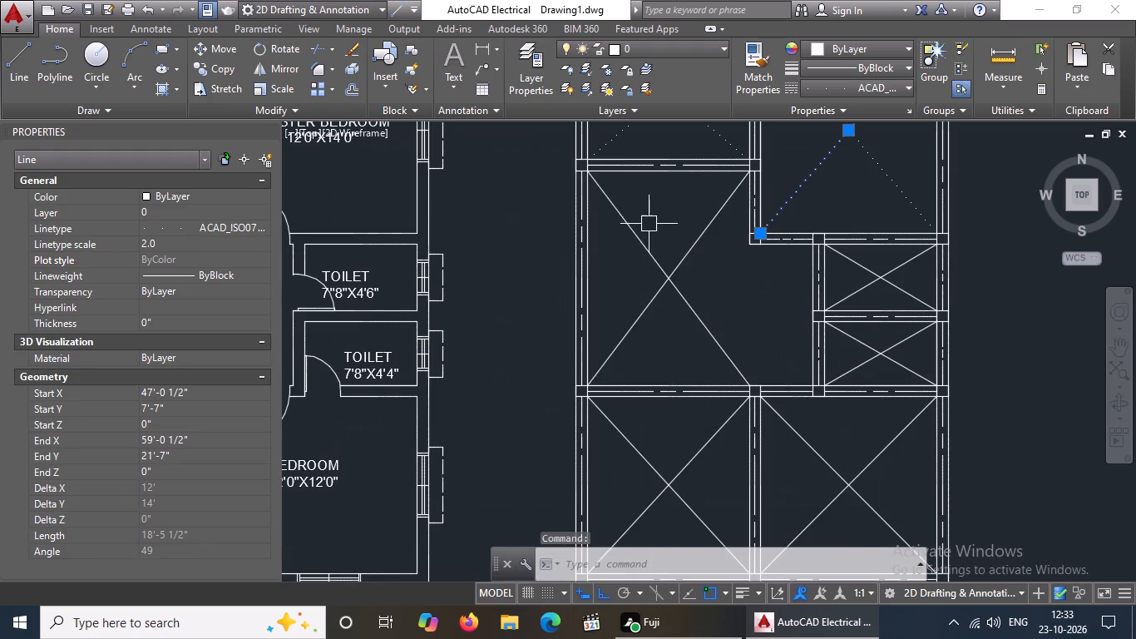
pyautogui.click(628, 223)
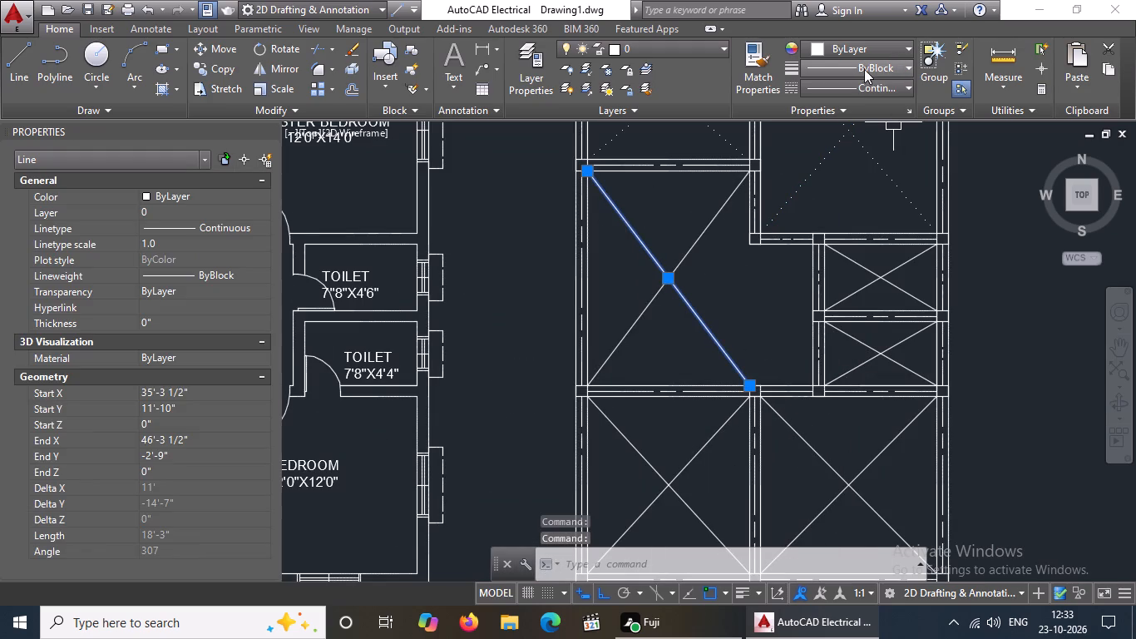
pyautogui.click(852, 87)
pyautogui.click(825, 173)
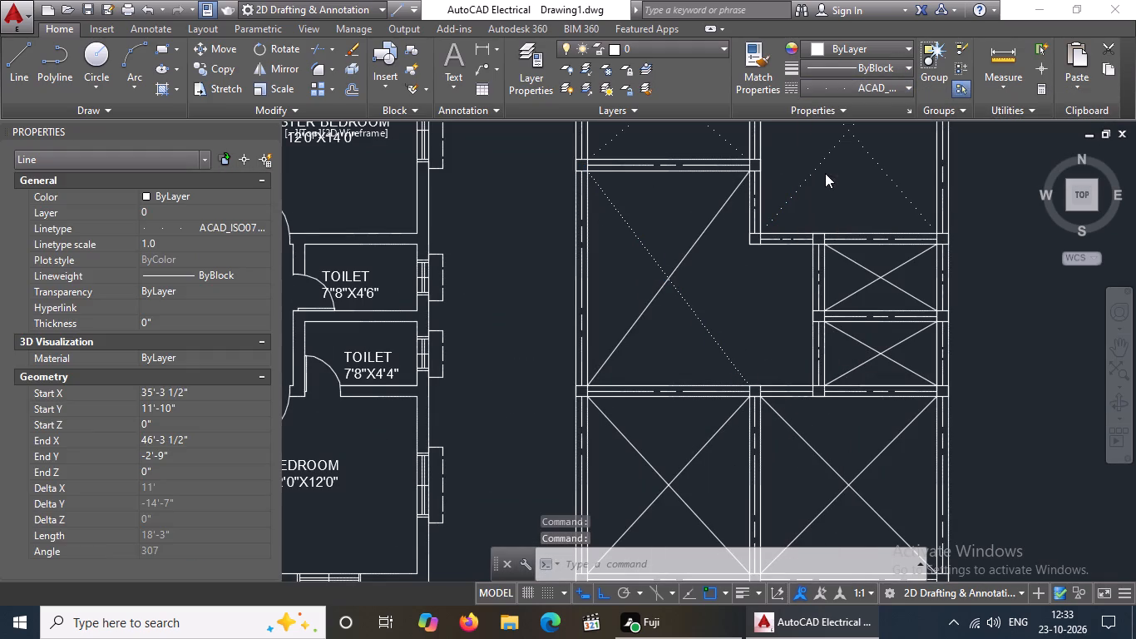
pyautogui.click(164, 240)
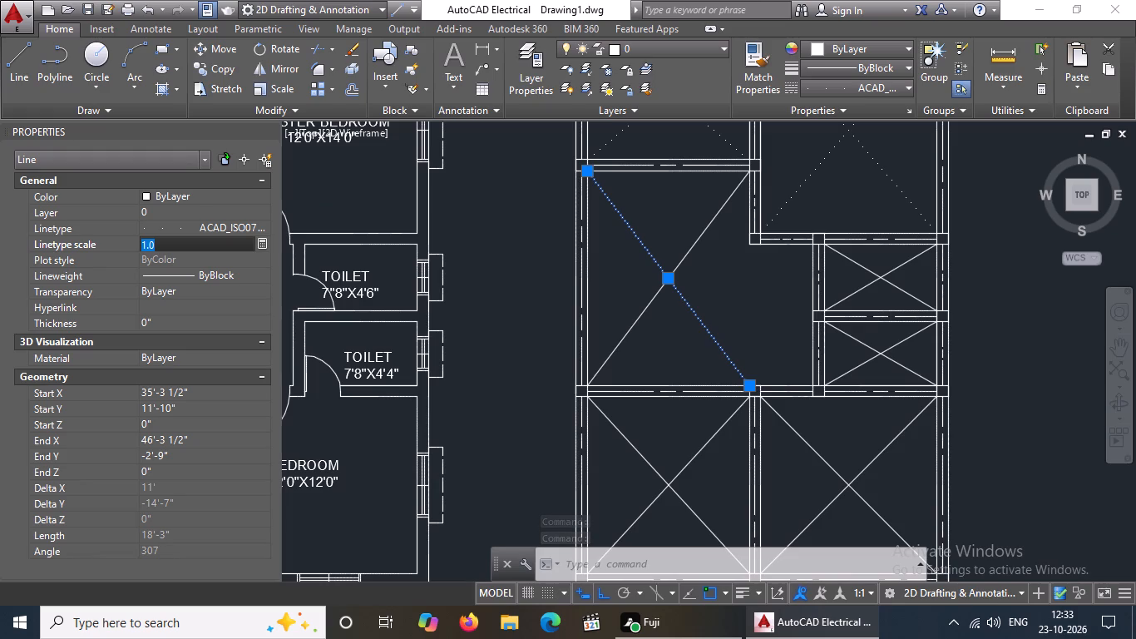
pyautogui.press('BackSpace')
pyautogui.press('BackSpace')
pyautogui.press('BackSpace')
pyautogui.press('2')
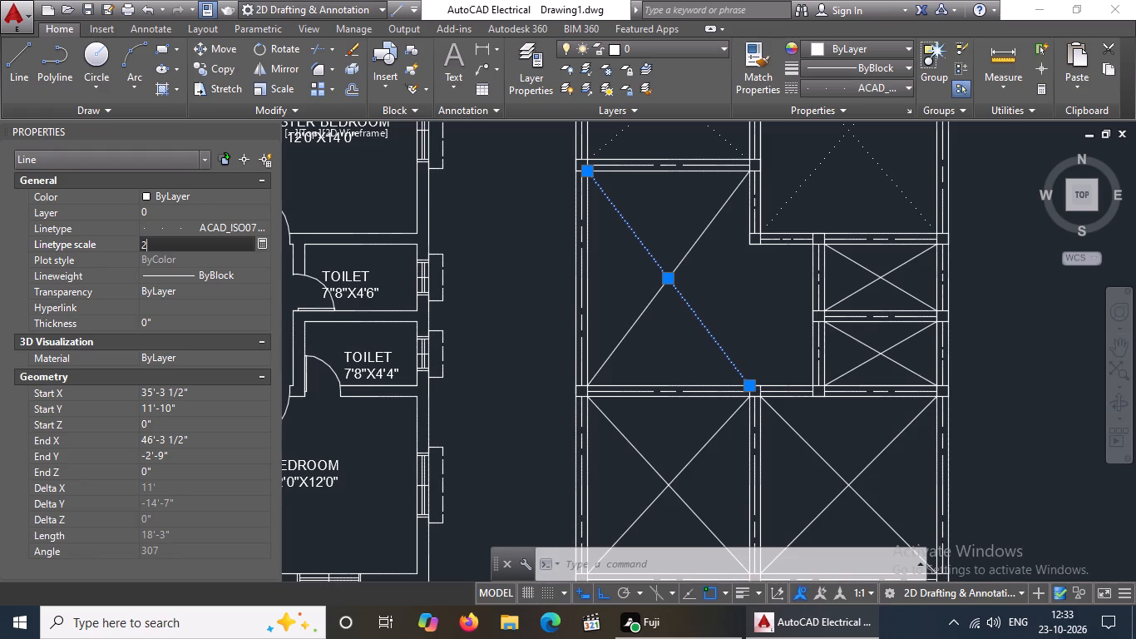
pyautogui.press('Return')
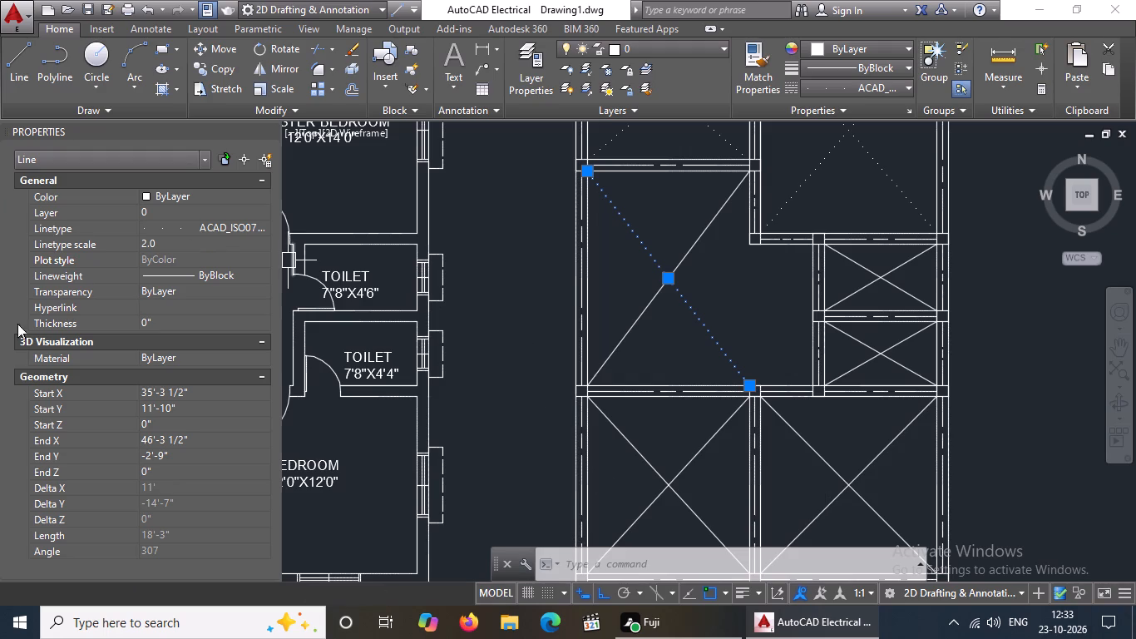
# Give the living/dining bay's lower-left to upper-right diagonal the ACAD_ISO07W100 linetype with a linetype scale of 2.
pyautogui.click(652, 310)
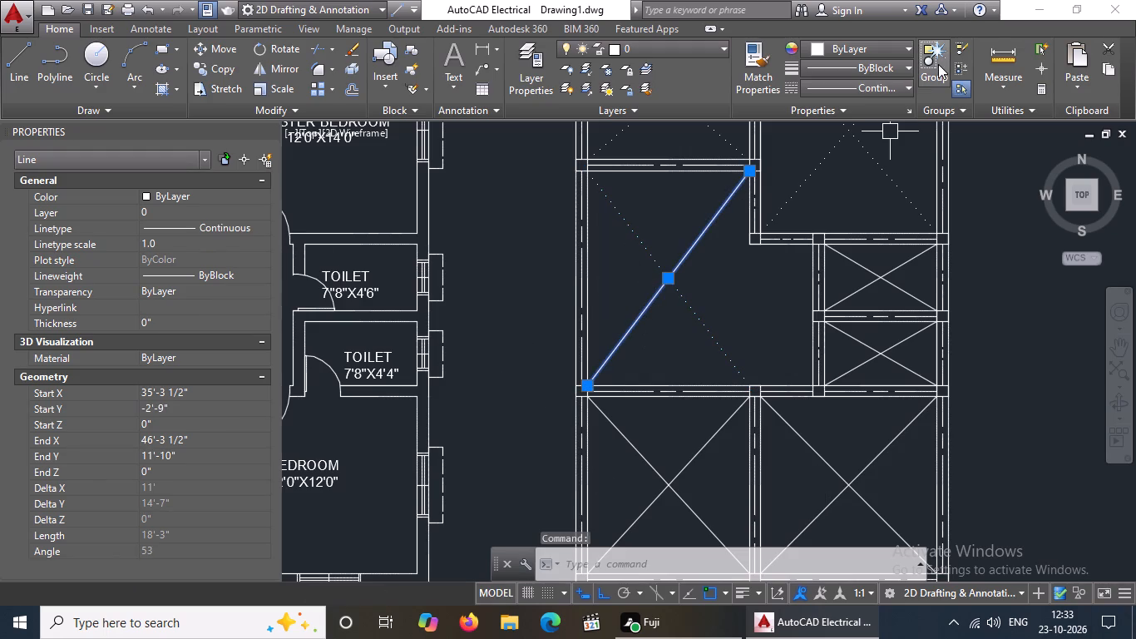
pyautogui.click(878, 83)
pyautogui.click(844, 164)
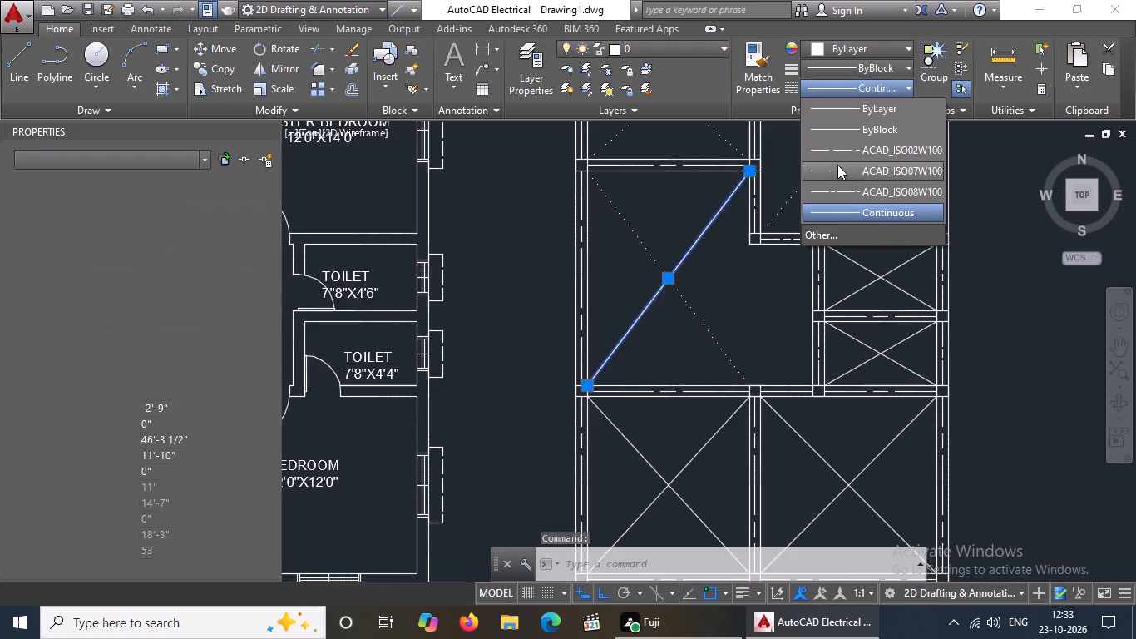
pyautogui.click(165, 240)
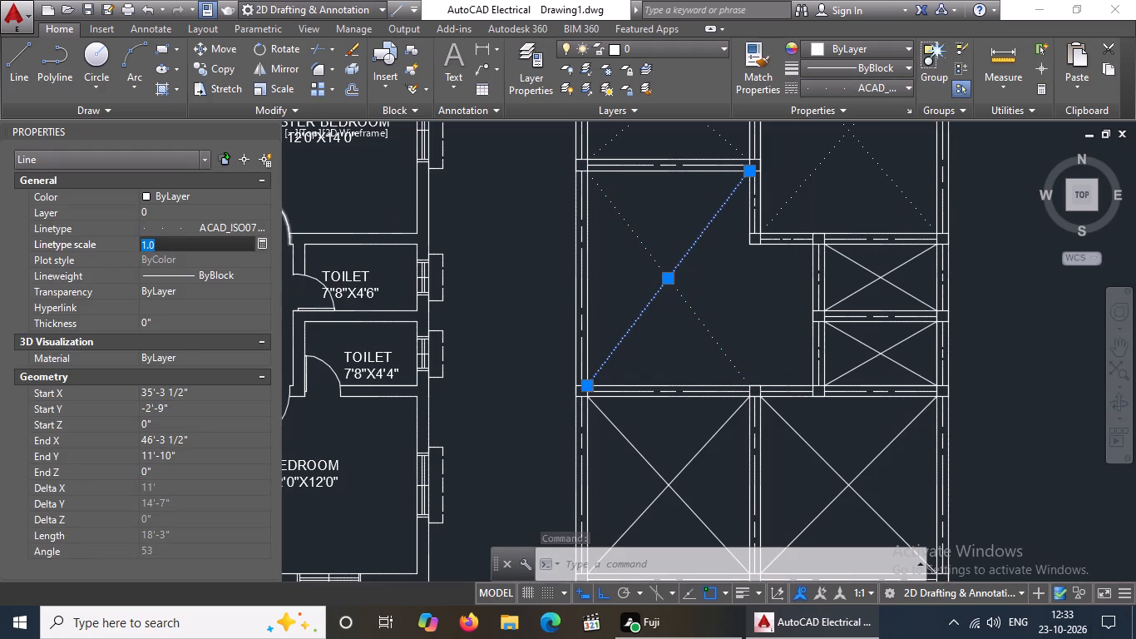
pyautogui.press('BackSpace')
pyautogui.press('BackSpace')
pyautogui.press('BackSpace')
pyautogui.press('2')
pyautogui.press('Return')
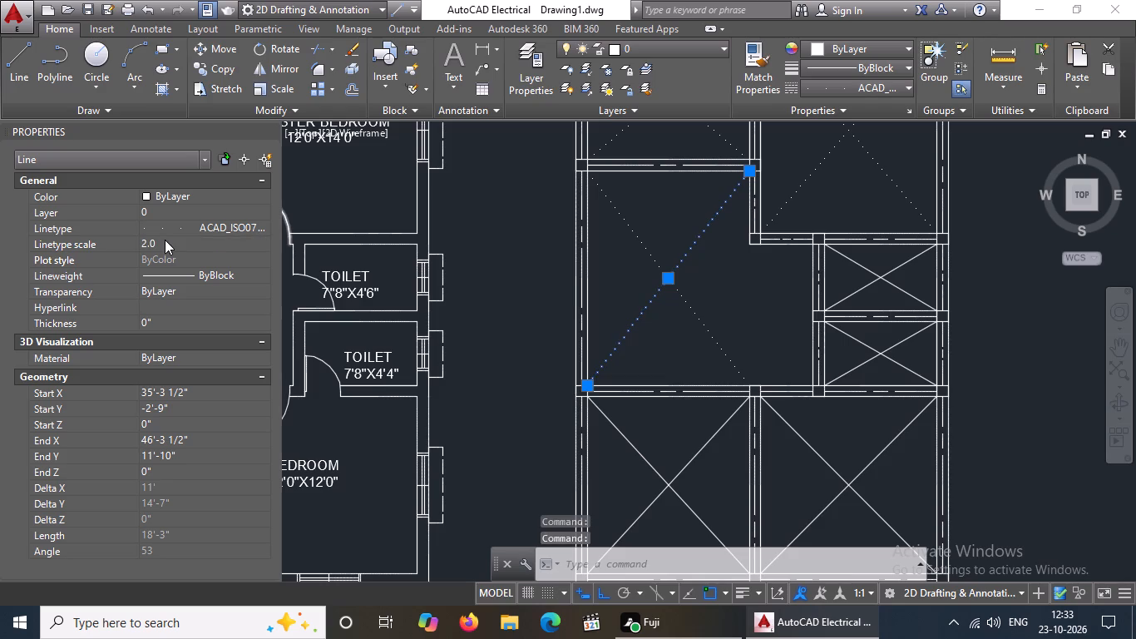
# Give the upper toilet bay's lower-left to upper-right diagonal the ACAD_ISO07W100 linetype with a linetype scale of 2.
pyautogui.click(862, 288)
pyautogui.click(884, 81)
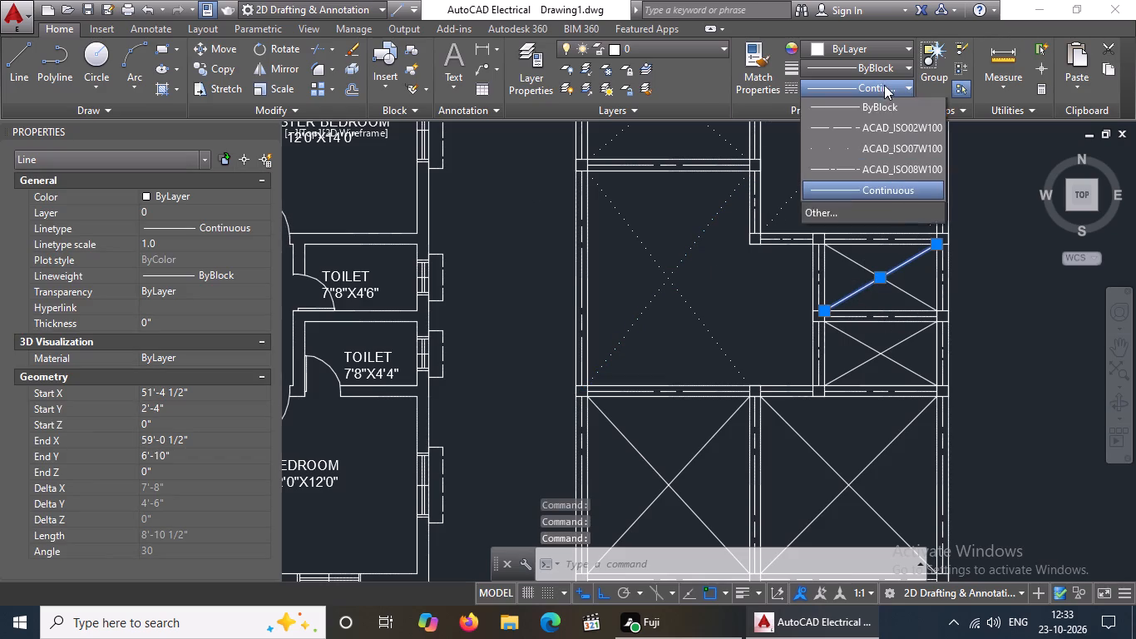
pyautogui.click(852, 169)
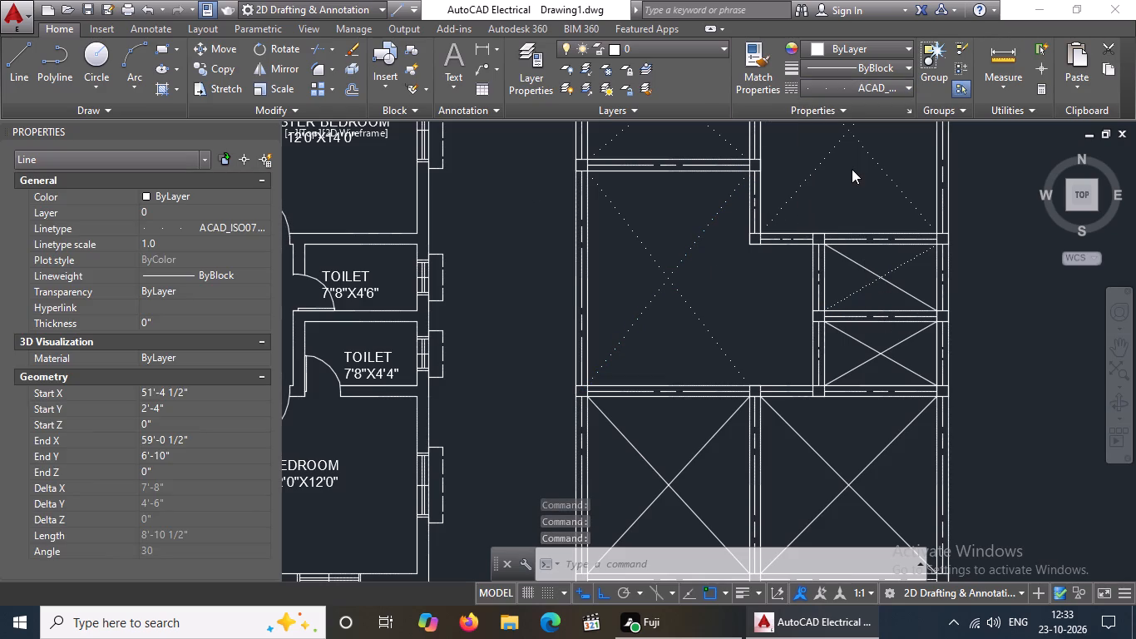
pyautogui.press('2')
pyautogui.press('Return')
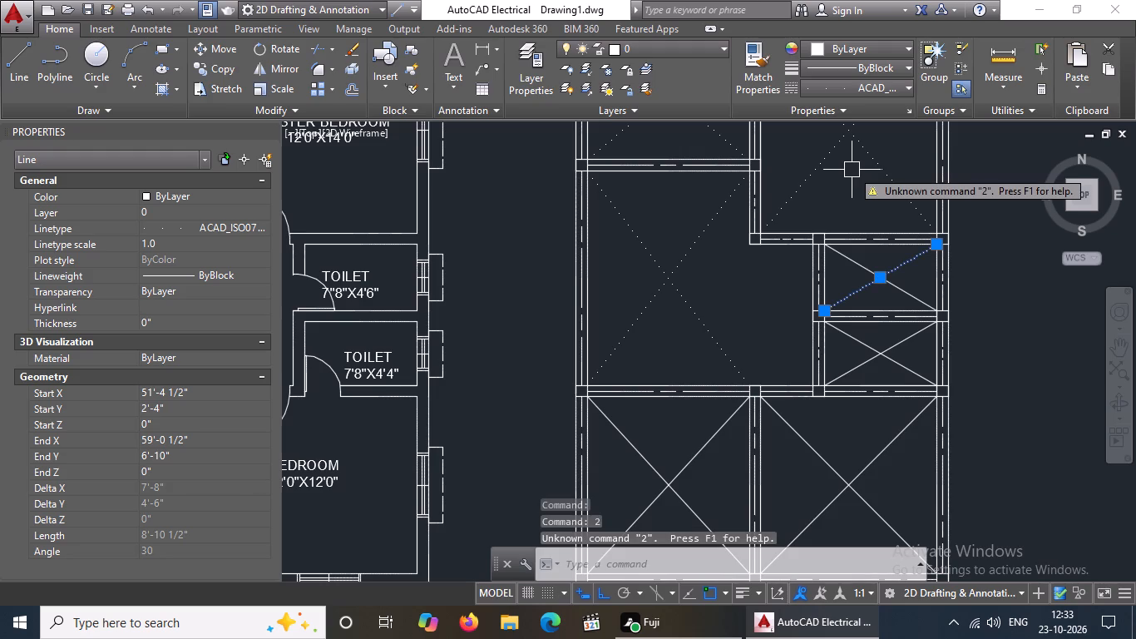
pyautogui.click(164, 245)
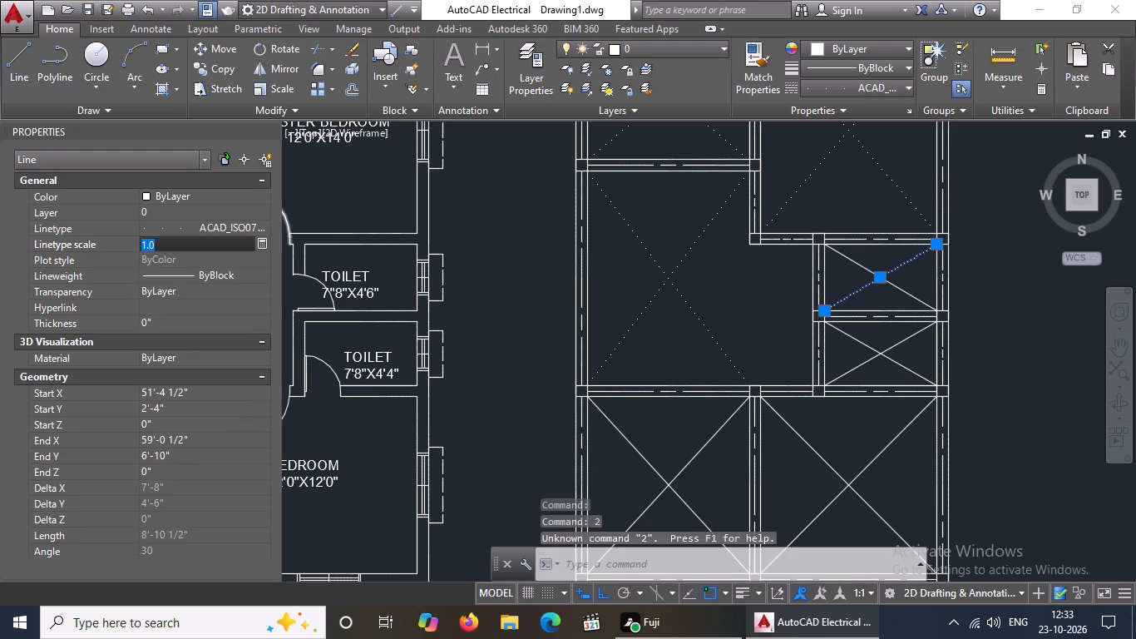
pyautogui.press('BackSpace')
pyautogui.press('BackSpace')
pyautogui.press('2')
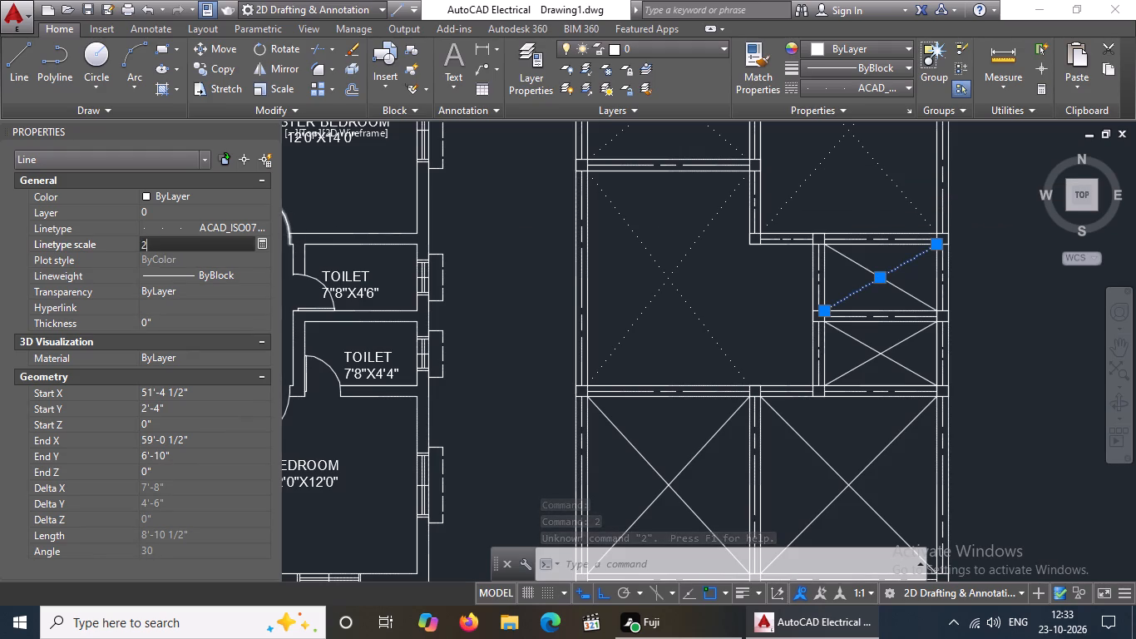
pyautogui.press('Return')
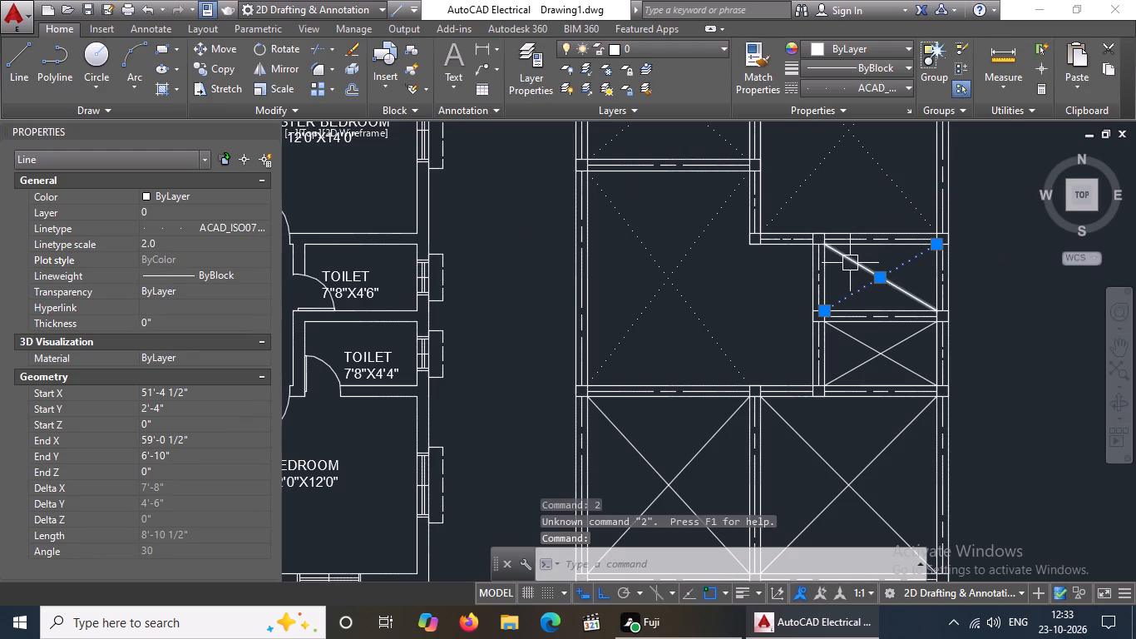
# Give the upper toilet bay's upper-left to lower-right diagonal the ACAD_ISO07W100 linetype with a linetype scale of 2.
pyautogui.click(851, 263)
pyautogui.click(844, 87)
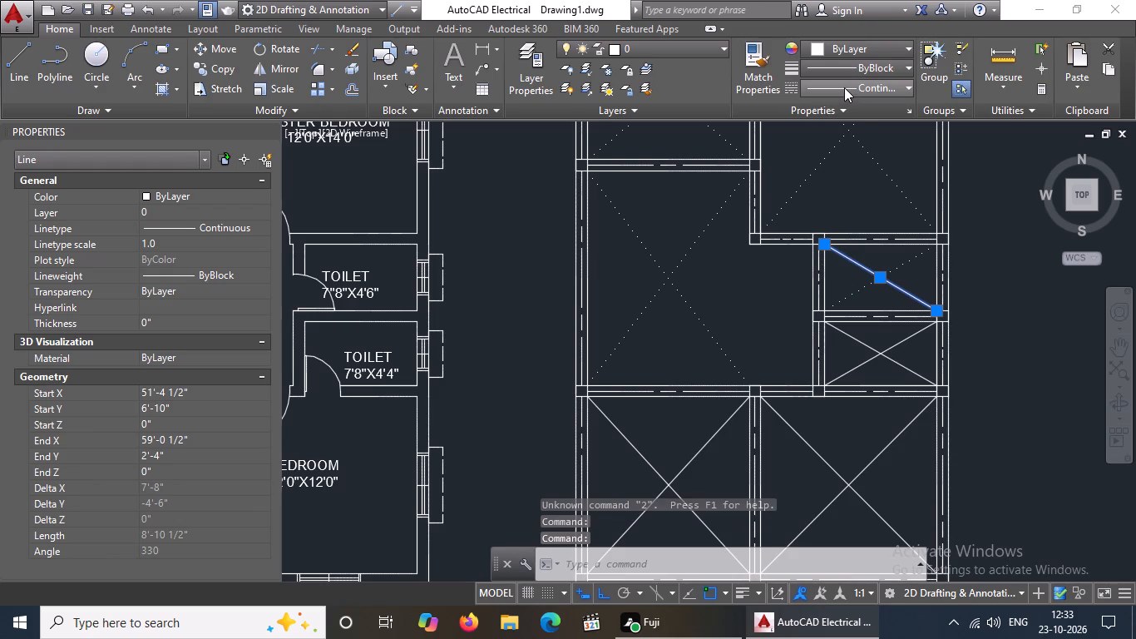
pyautogui.click(836, 171)
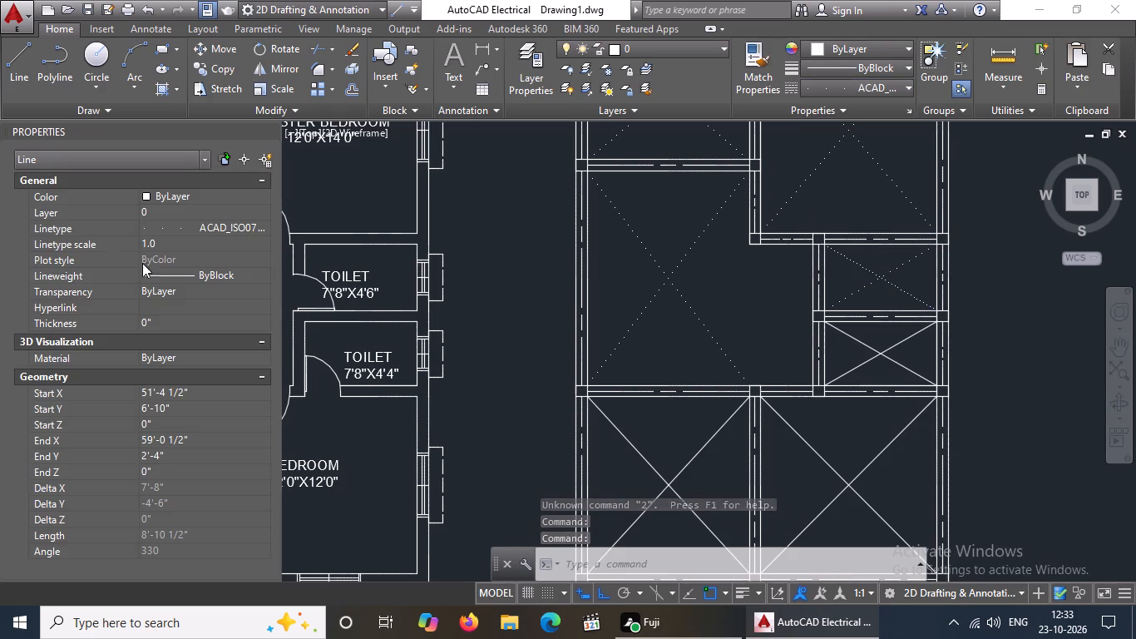
pyautogui.click(159, 240)
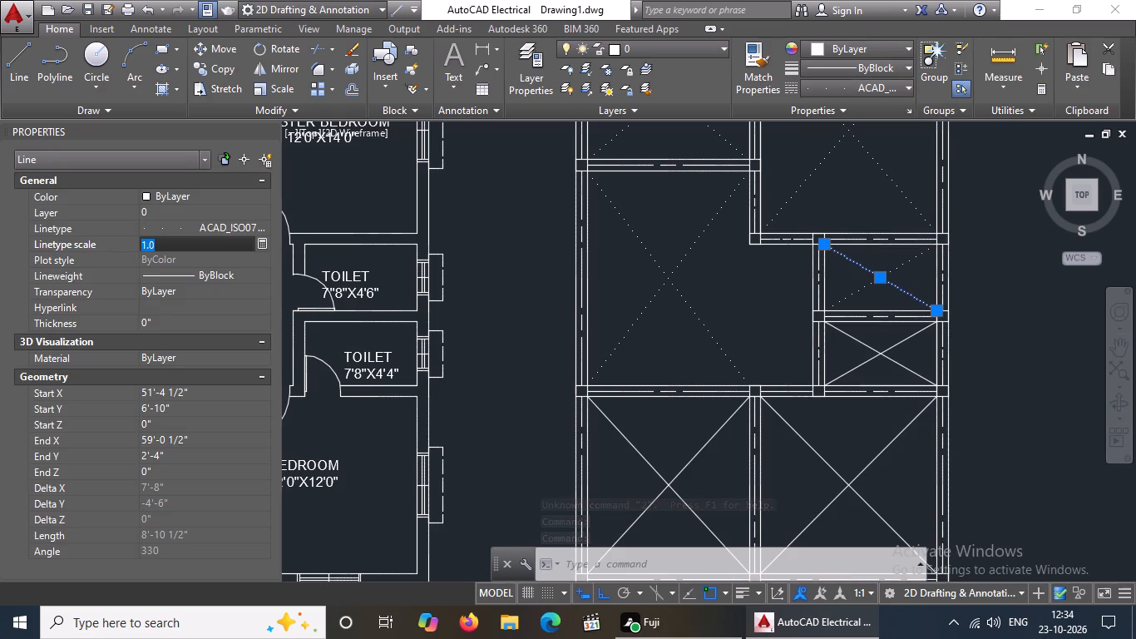
pyautogui.press('BackSpace')
pyautogui.press('BackSpace')
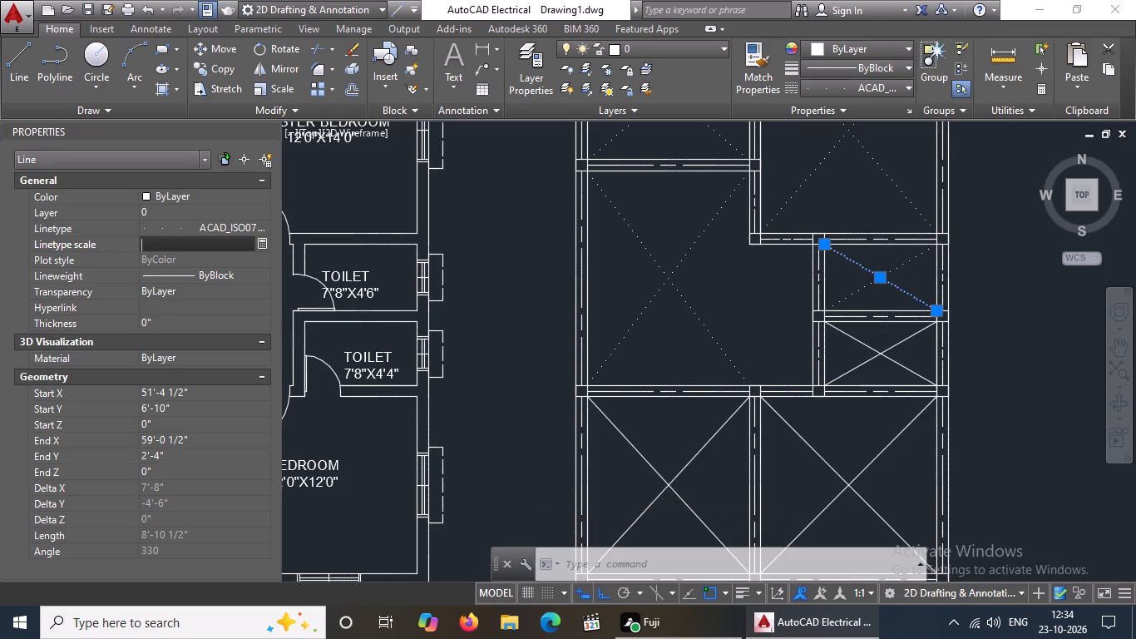
pyautogui.press('2')
pyautogui.press('Return')
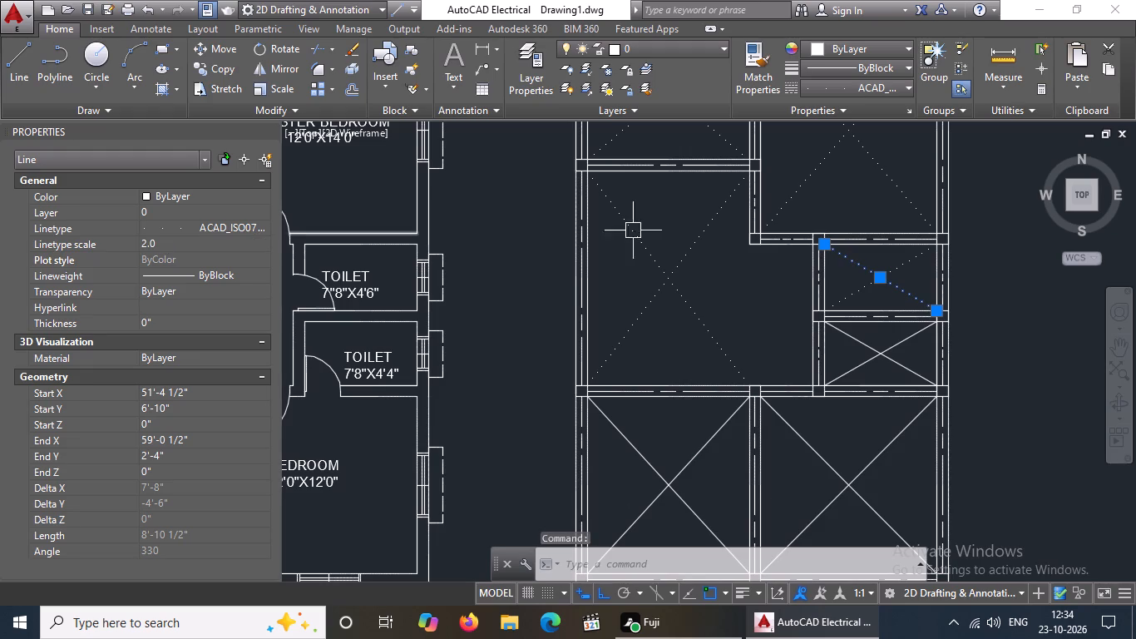
# Give the lower toilet bay's lower-left to upper-right diagonal the ACAD_ISO07W100 linetype with a linetype scale of 2.
pyautogui.click(862, 359)
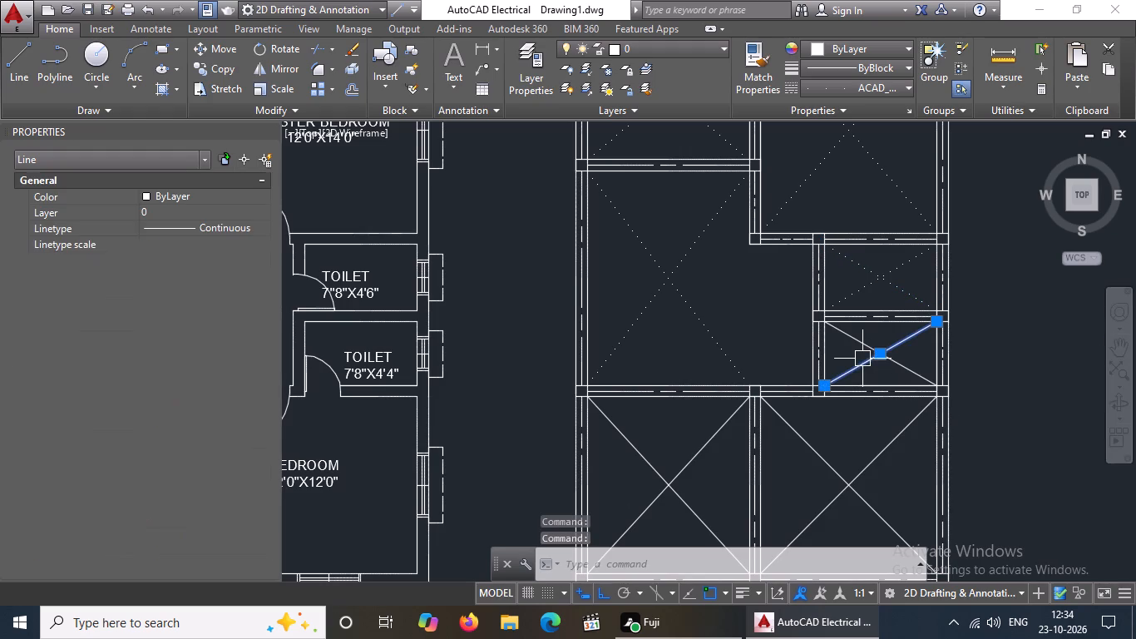
pyautogui.click(876, 84)
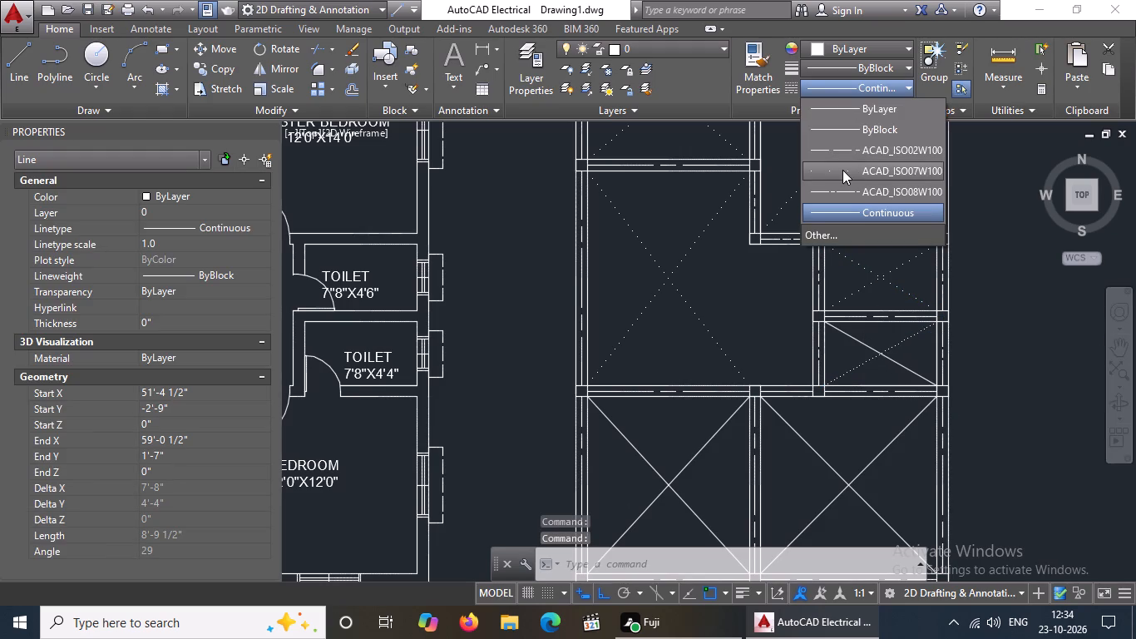
pyautogui.click(842, 170)
pyautogui.click(190, 243)
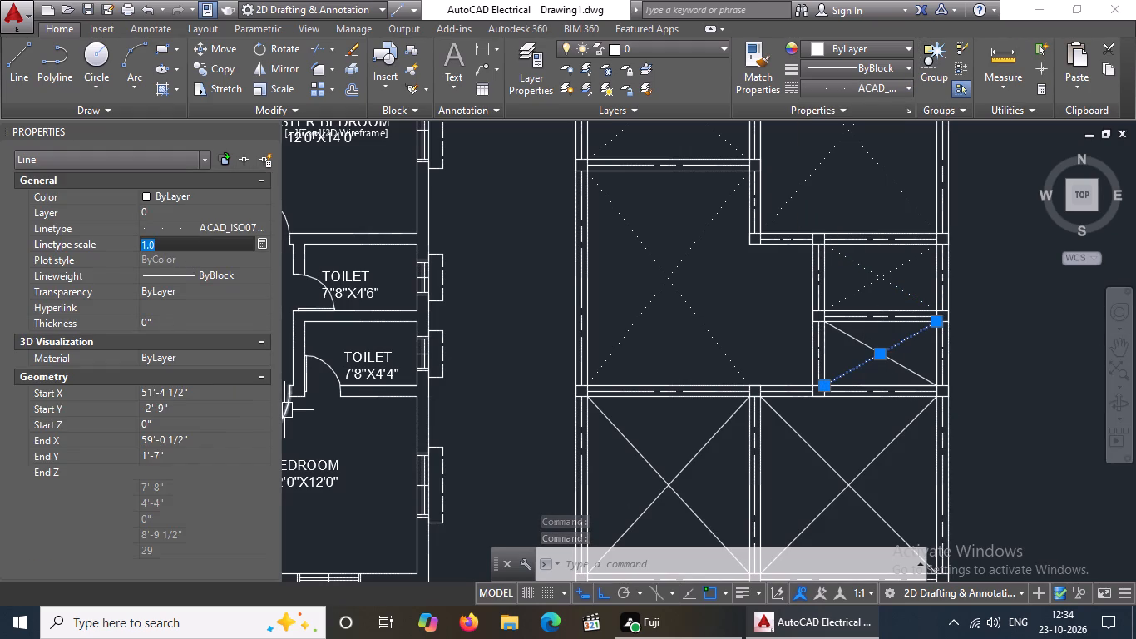
pyautogui.press('BackSpace')
pyautogui.press('BackSpace')
pyautogui.press('BackSpace')
pyautogui.press('BackSpace')
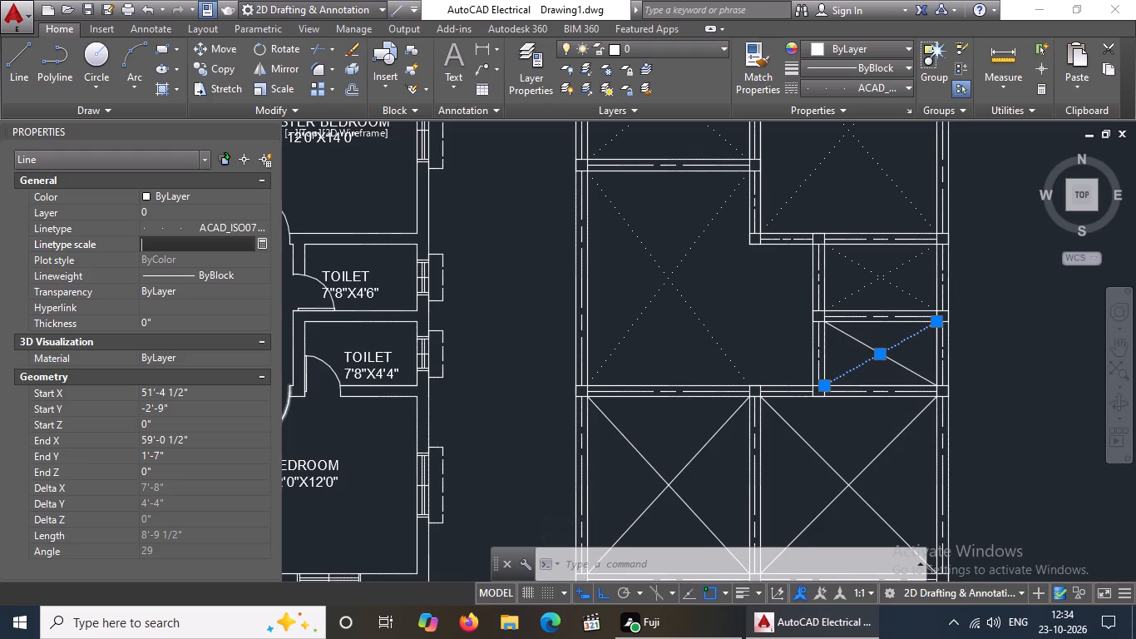
pyautogui.press('2')
pyautogui.press('Return')
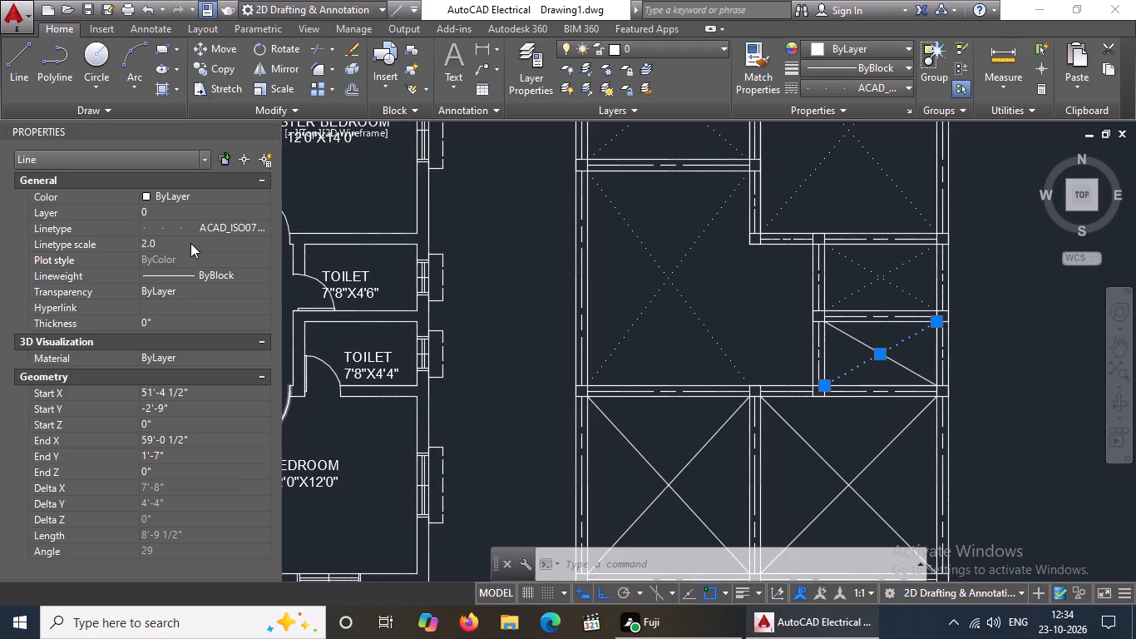
# Give the lower toilet bay's upper-left to lower-right diagonal the ACAD_ISO07W100 linetype with a linetype scale of 2.
pyautogui.click(880, 91)
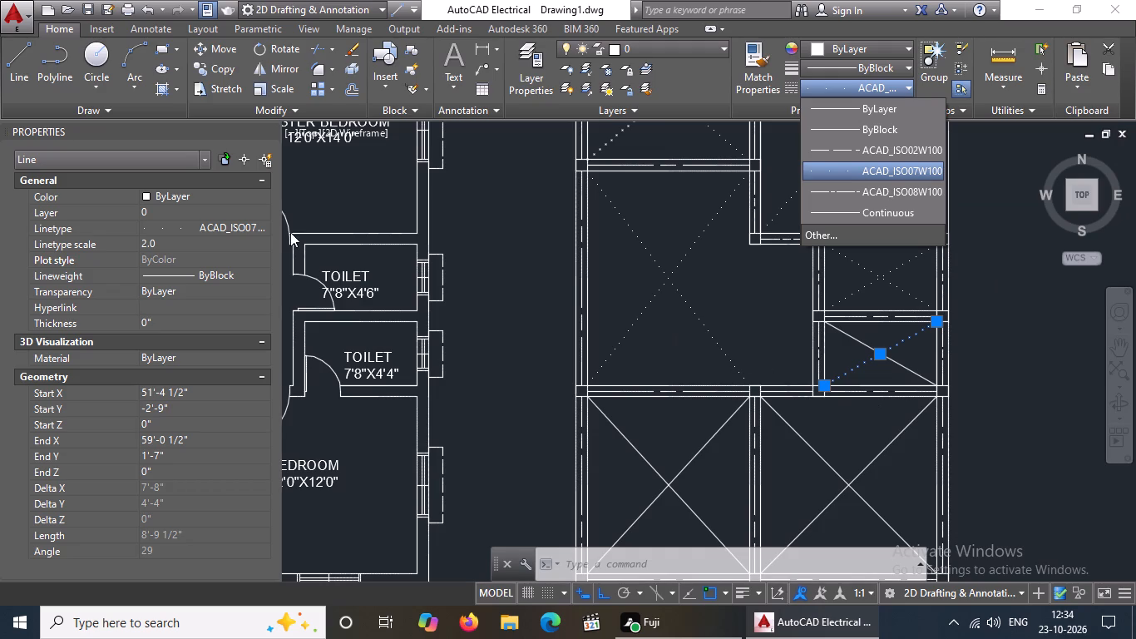
pyautogui.click(851, 331)
pyautogui.click(851, 331)
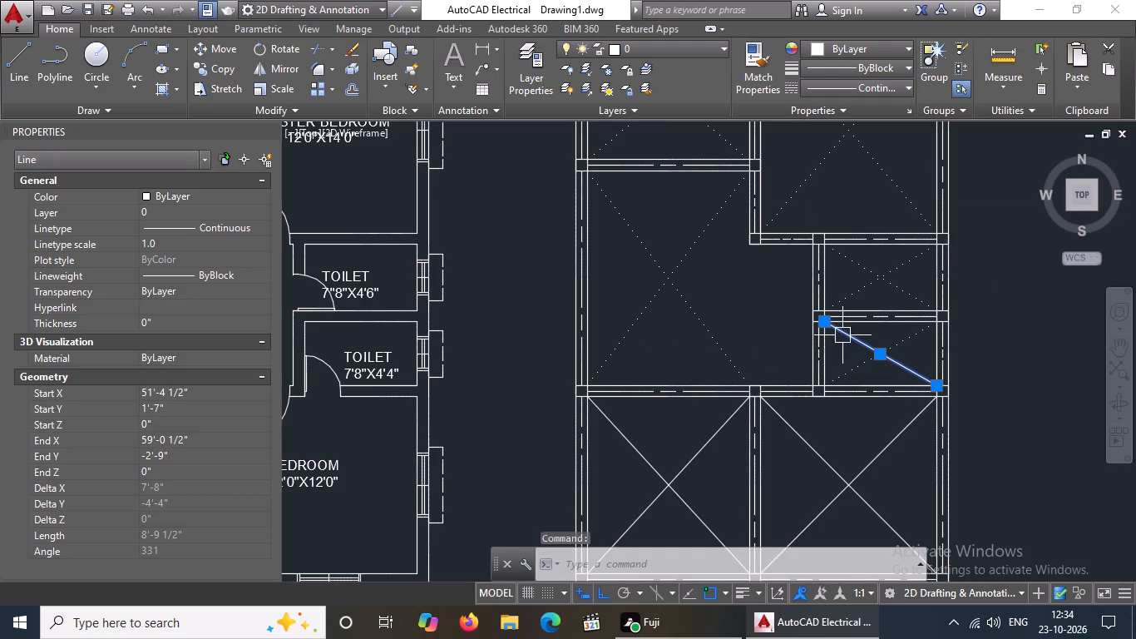
pyautogui.click(851, 83)
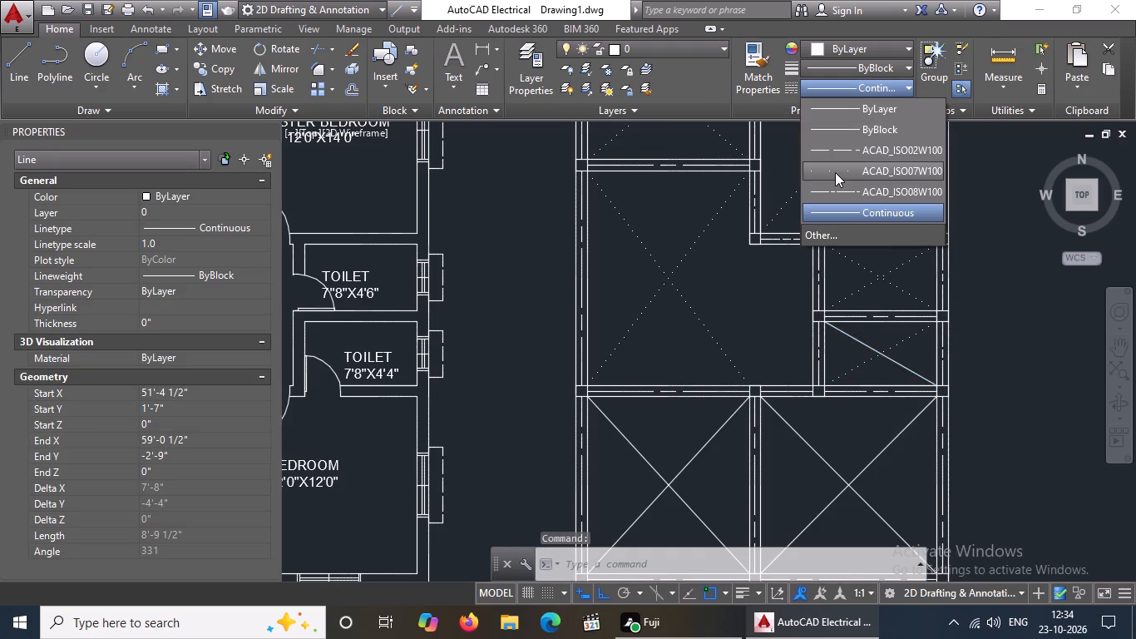
pyautogui.click(835, 173)
pyautogui.click(191, 238)
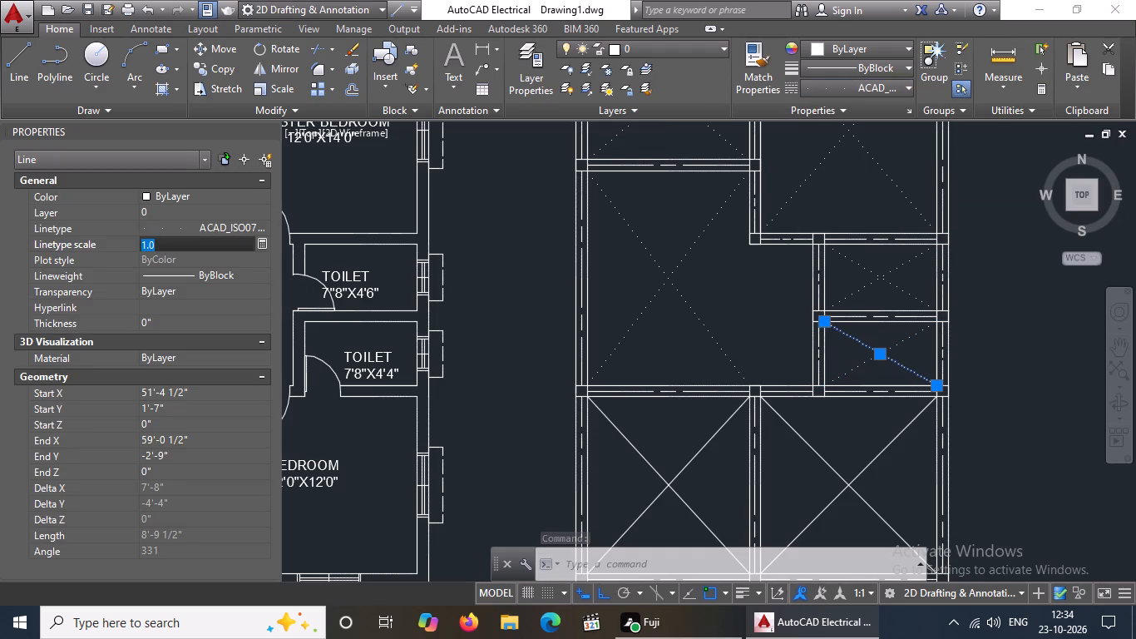
pyautogui.press('BackSpace')
pyautogui.press('BackSpace')
pyautogui.press('BackSpace')
pyautogui.press('2')
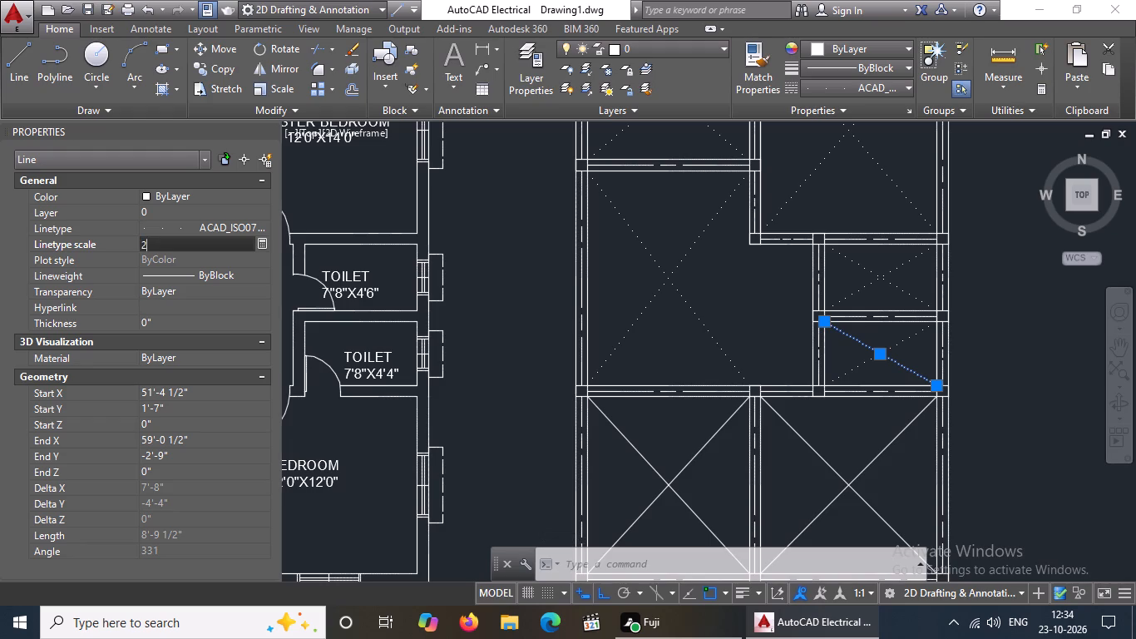
pyautogui.press('Return')
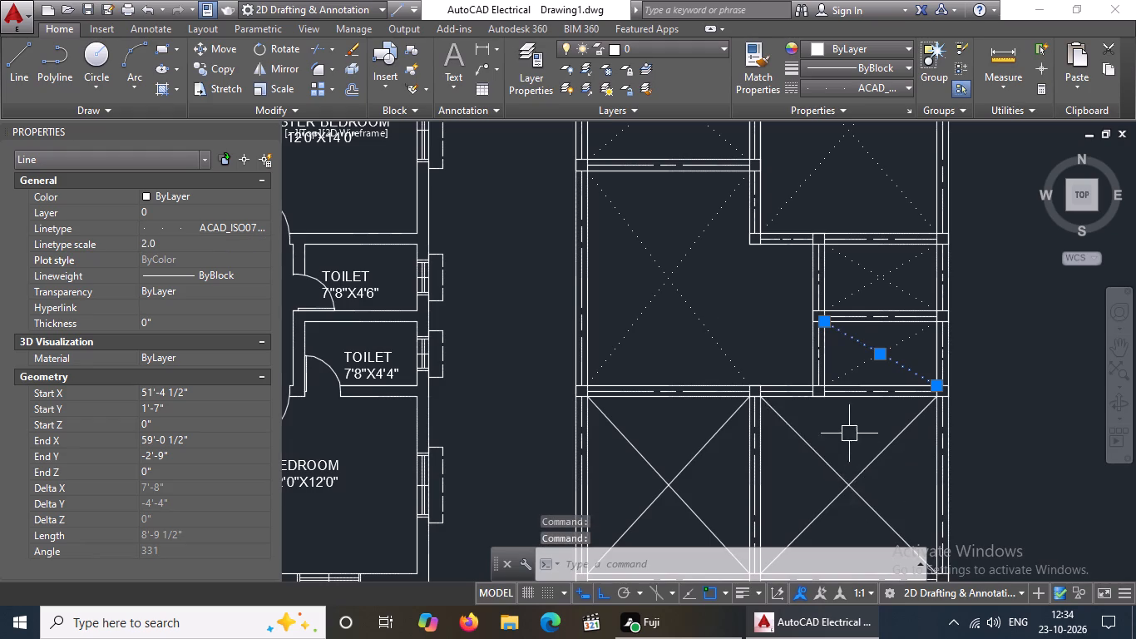
# Give the 12'0"x12'0" bedroom bay's upper-left to lower-right diagonal the ACAD_ISO07W100 linetype with a linetype scale of 2.
pyautogui.scroll(-3, 851, 429)
pyautogui.scroll(3, 847, 468)
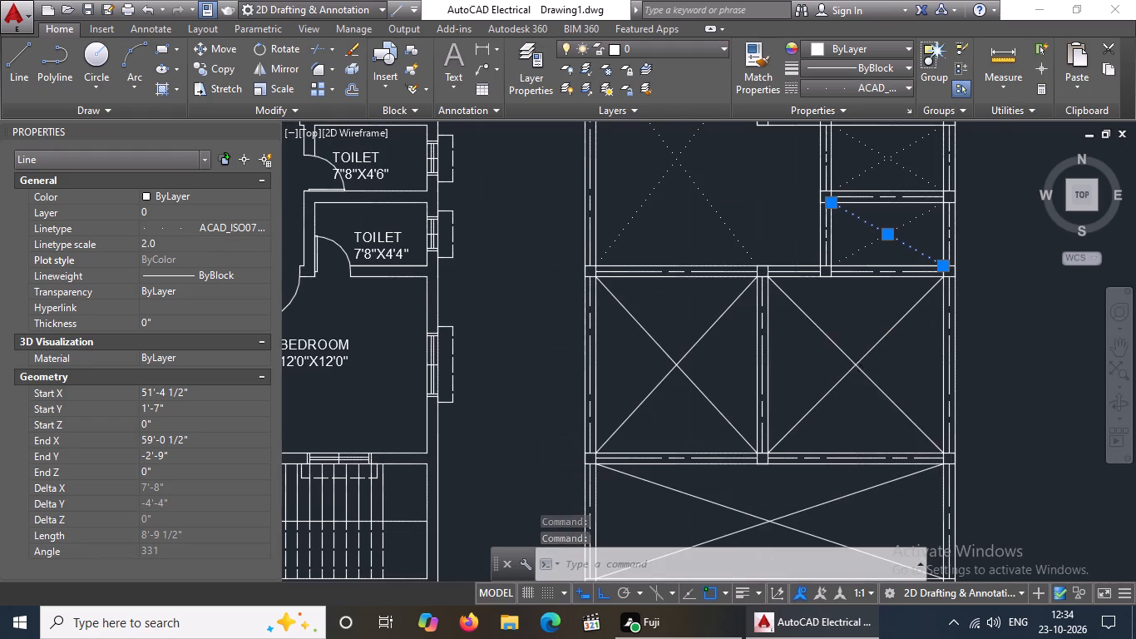
pyautogui.click(827, 330)
pyautogui.click(887, 89)
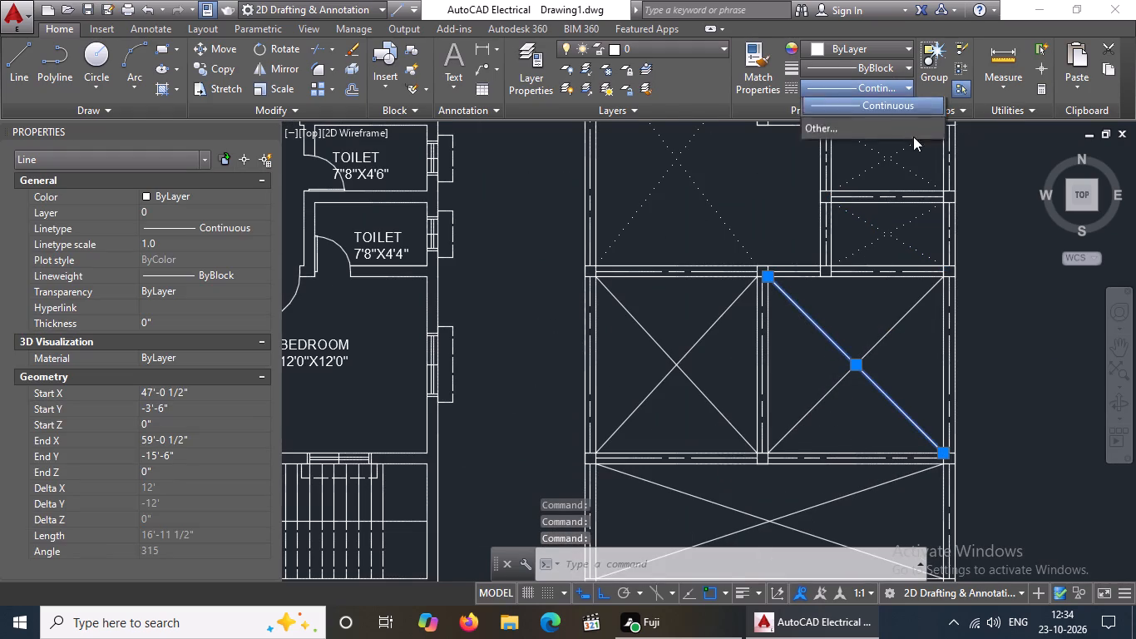
pyautogui.click(854, 171)
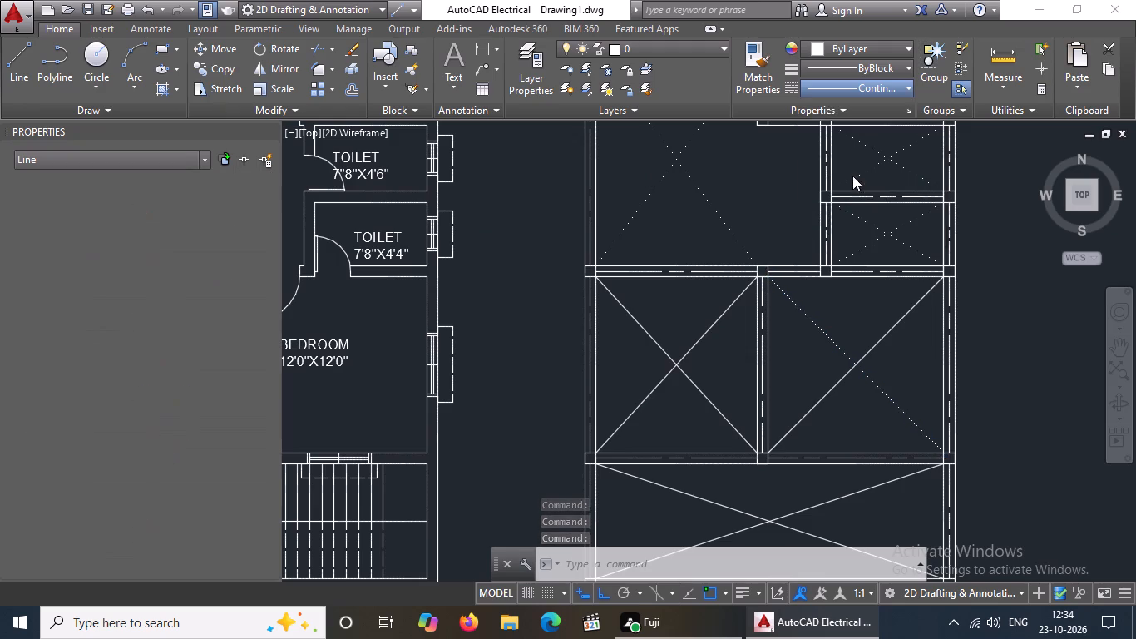
pyautogui.click(195, 248)
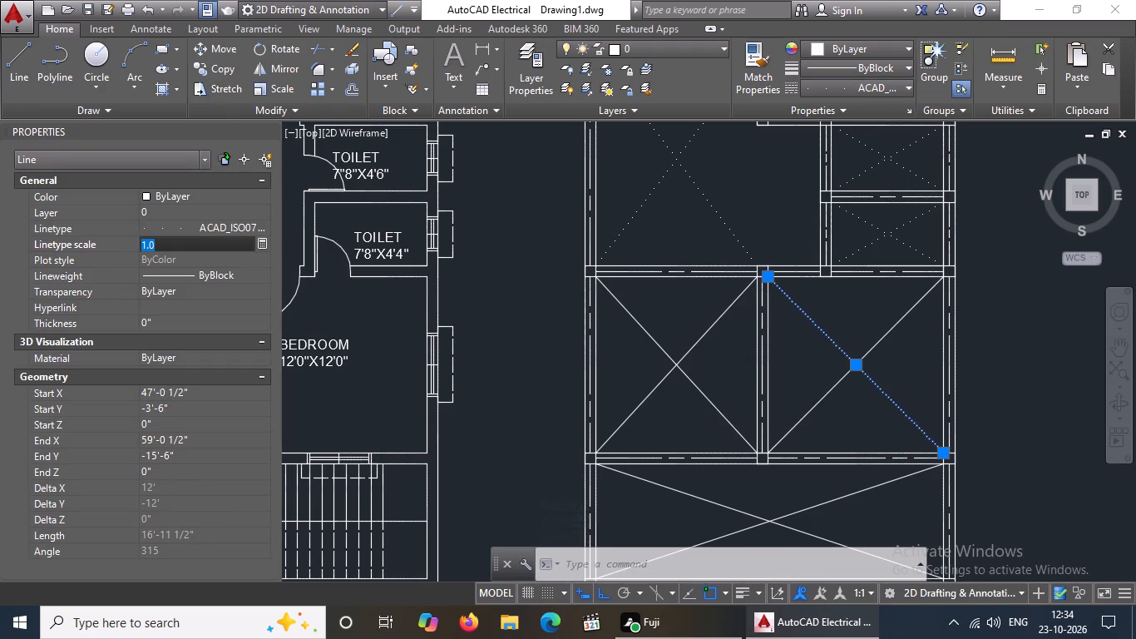
pyautogui.press('BackSpace')
pyautogui.press('BackSpace')
pyautogui.press('2')
pyautogui.press('Return')
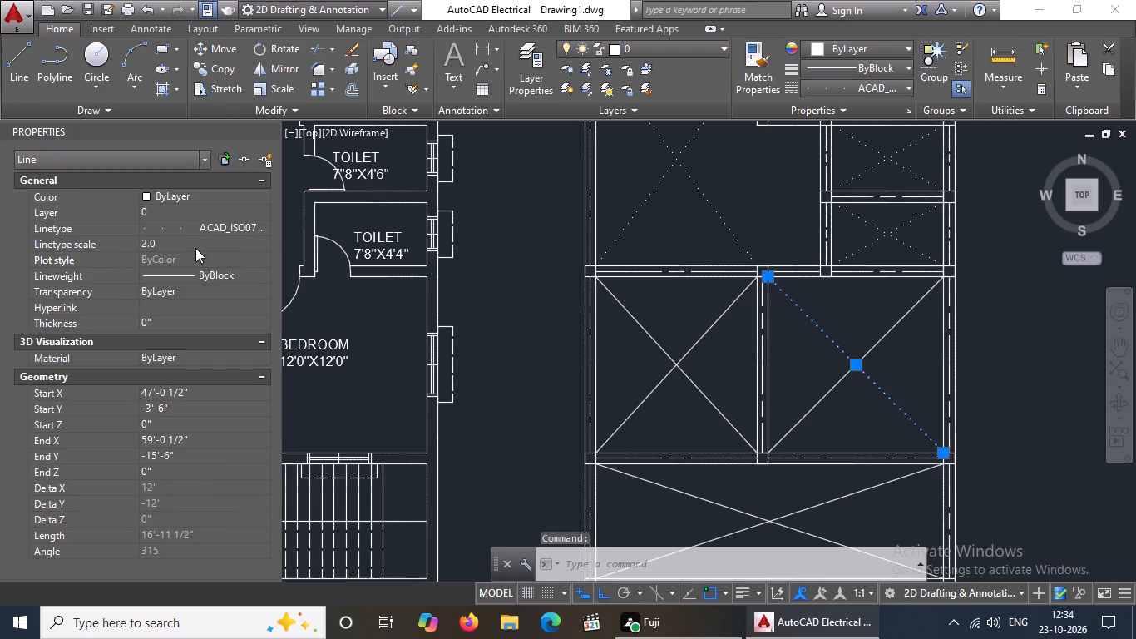
# Give the 12'0"x12'0" bedroom bay's lower-left to upper-right diagonal the ACAD_ISO07W100 linetype with a linetype scale of 2.
pyautogui.click(815, 407)
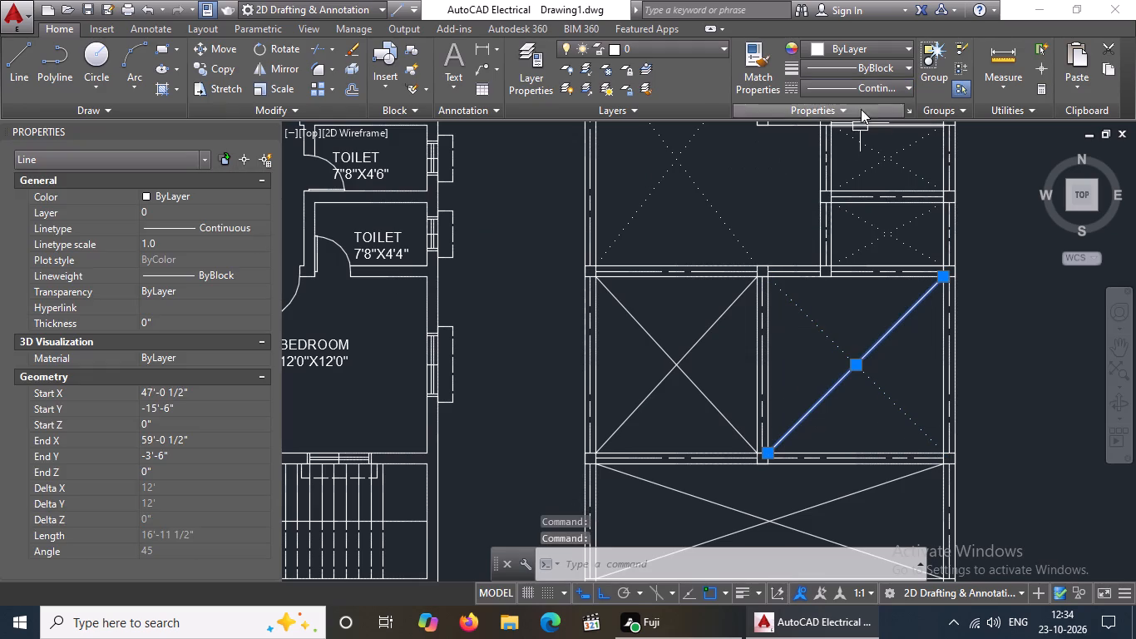
pyautogui.click(866, 86)
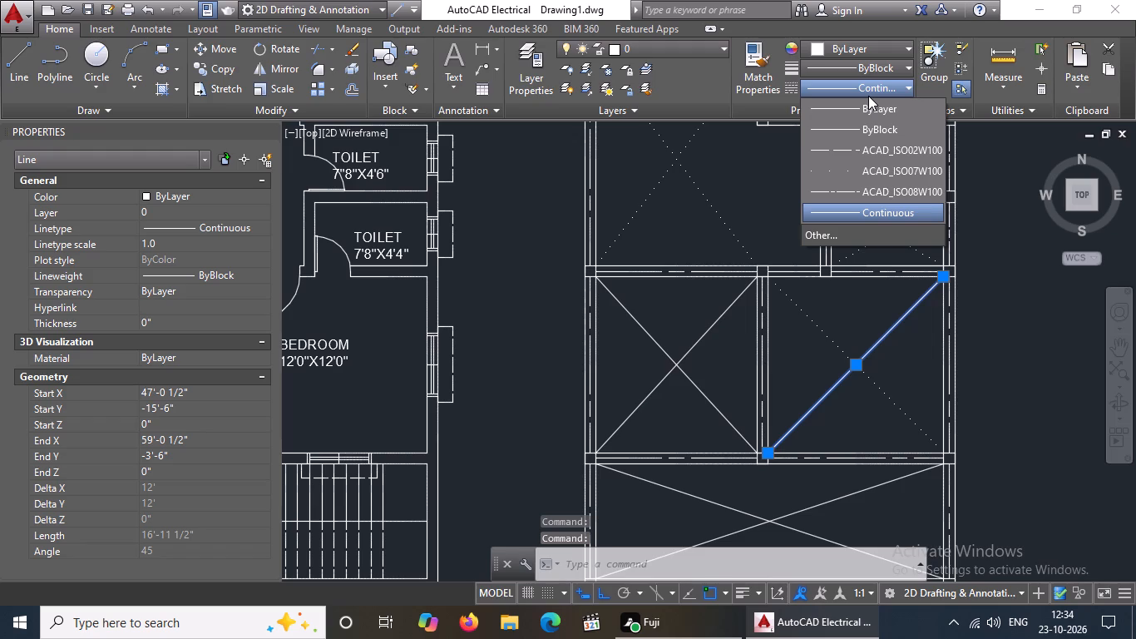
pyautogui.click(858, 167)
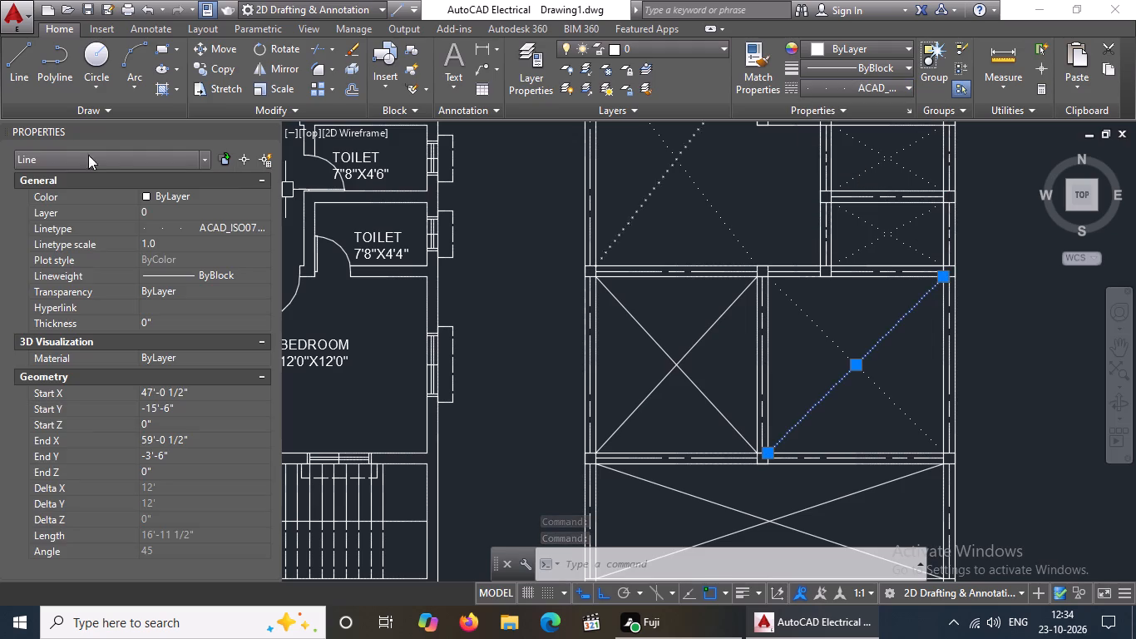
pyautogui.click(170, 240)
pyautogui.press('BackSpace')
pyautogui.press('BackSpace')
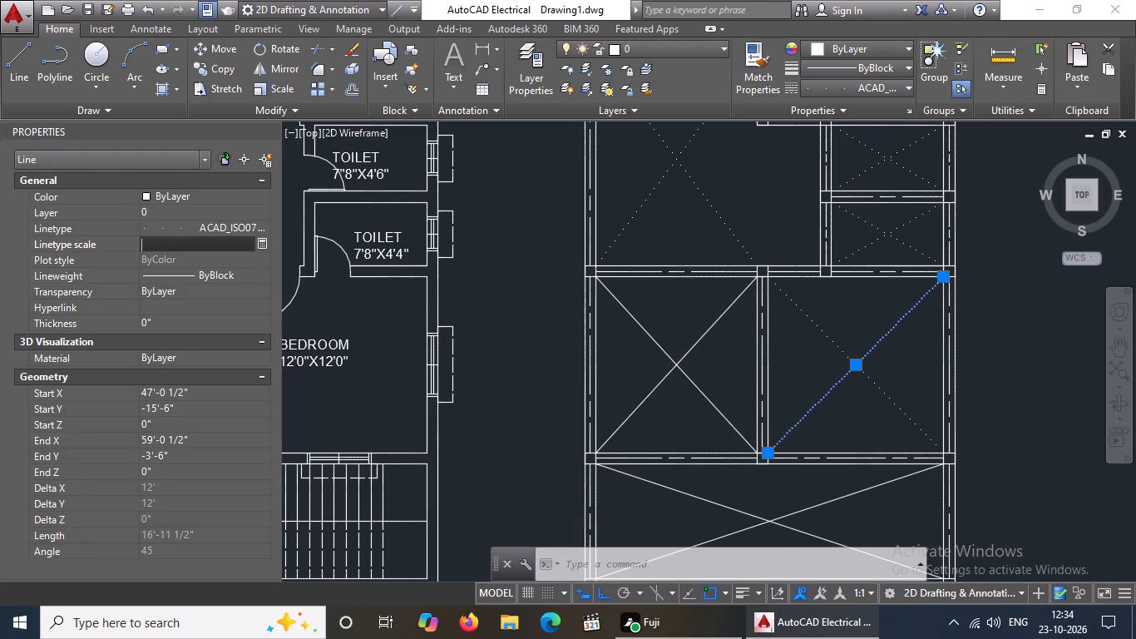
pyautogui.press('2')
pyautogui.press('Return')
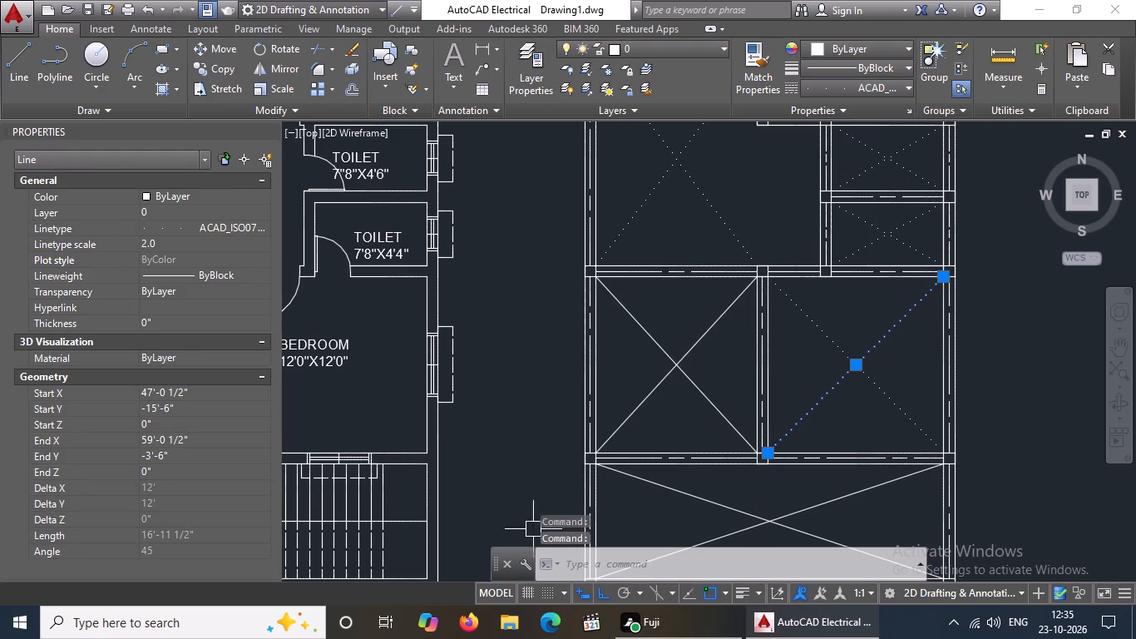
# Give the drawing room bay's upper-left to lower-right diagonal the ACAD_ISO07W100 linetype with a linetype scale of 2.
pyautogui.click(698, 389)
pyautogui.click(851, 87)
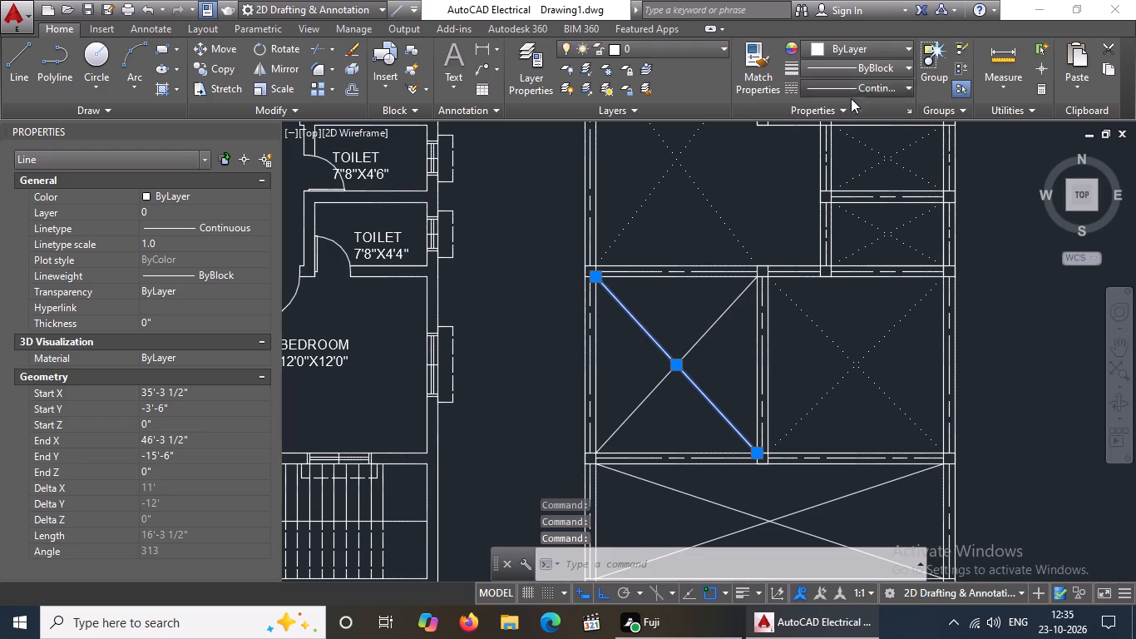
pyautogui.click(850, 169)
pyautogui.click(190, 241)
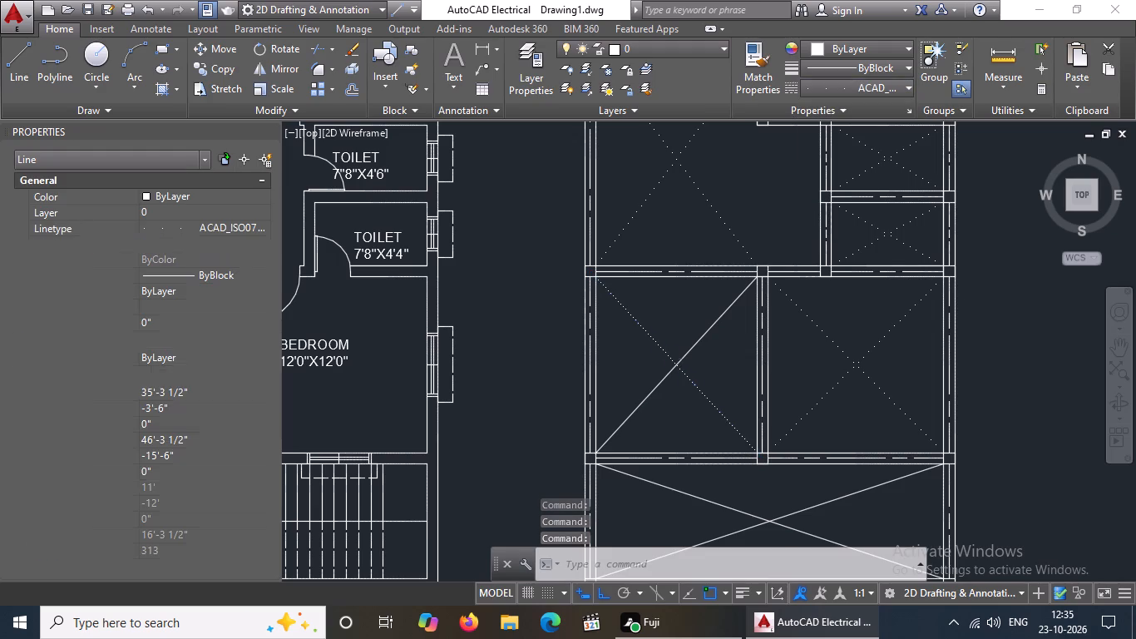
pyautogui.press('BackSpace')
pyautogui.press('BackSpace')
pyautogui.press('2')
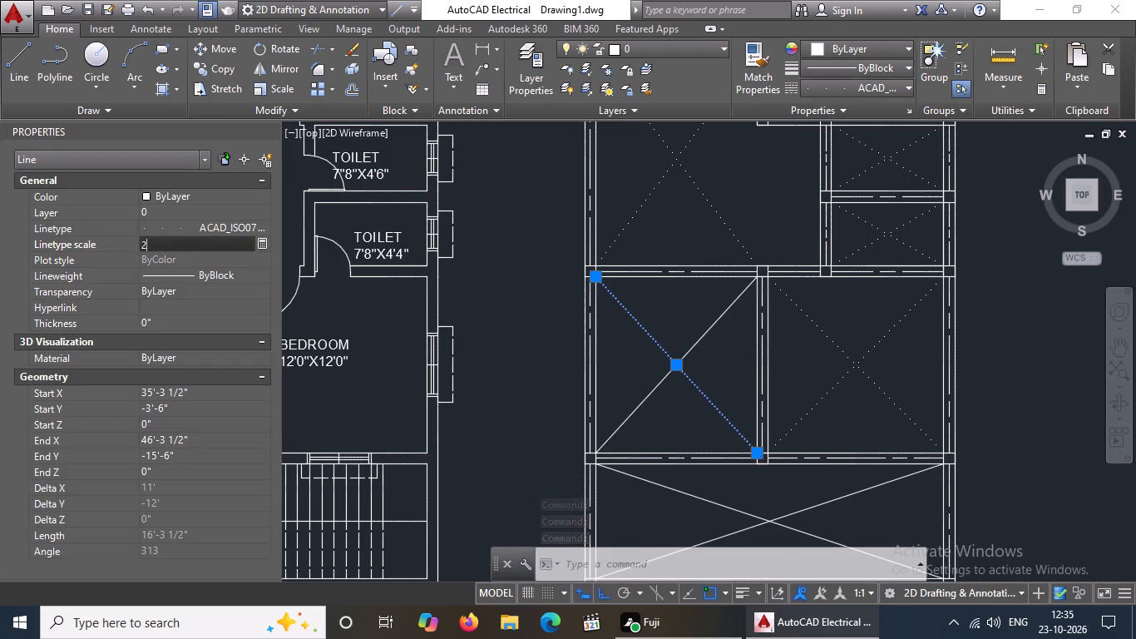
pyautogui.press('Return')
# Give the drawing room bay's lower-left to upper-right diagonal the ACAD_ISO07W100 linetype with a linetype scale of 2.
pyautogui.click(649, 390)
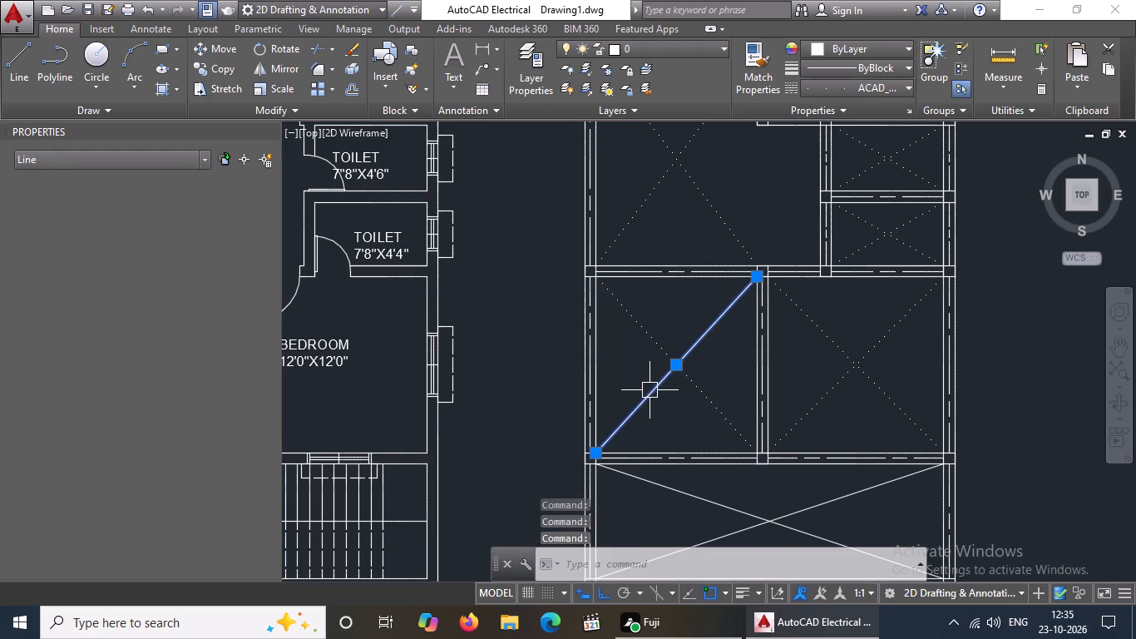
pyautogui.click(855, 82)
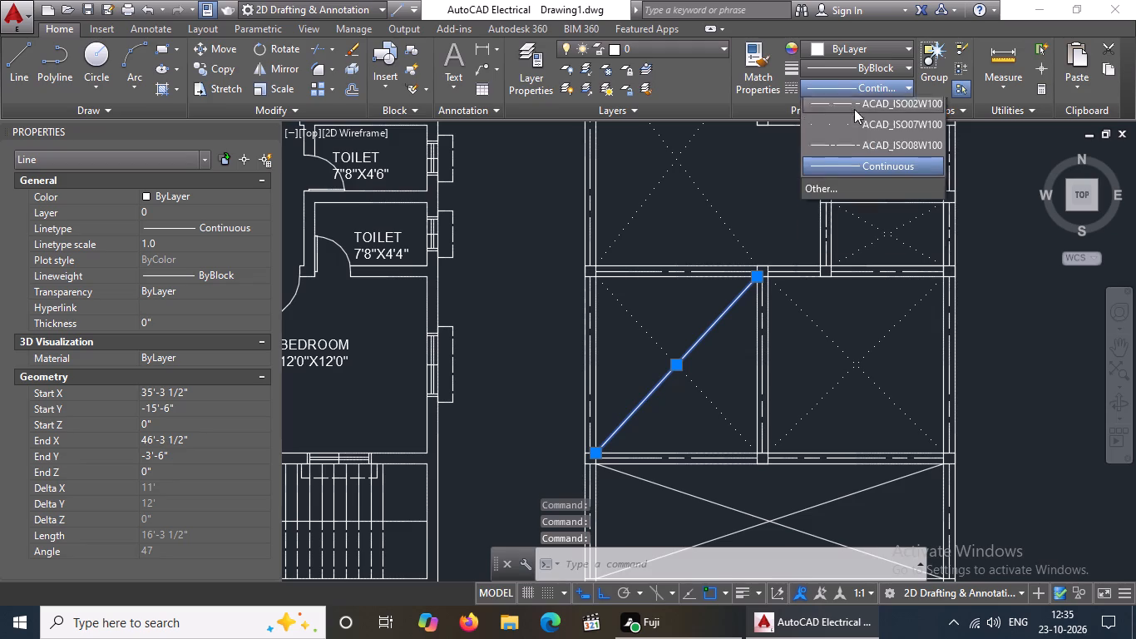
pyautogui.moveTo(844, 169); pyautogui.dragTo(818, 196)
pyautogui.click(188, 245)
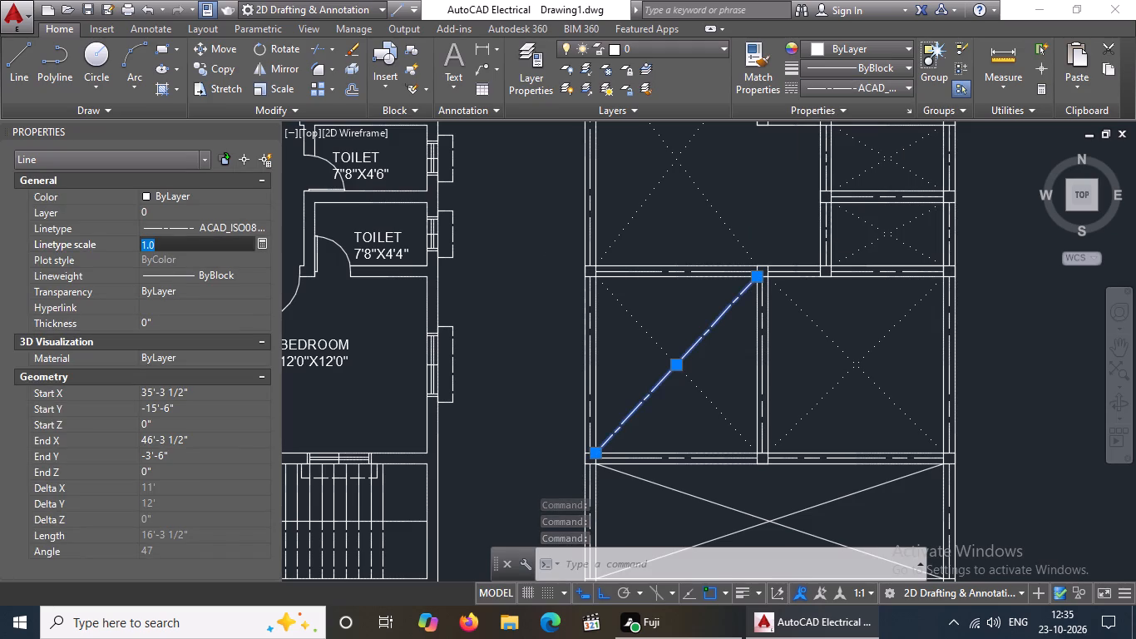
pyautogui.press('BackSpace')
pyautogui.press('BackSpace')
pyautogui.press('2')
pyautogui.press('Return')
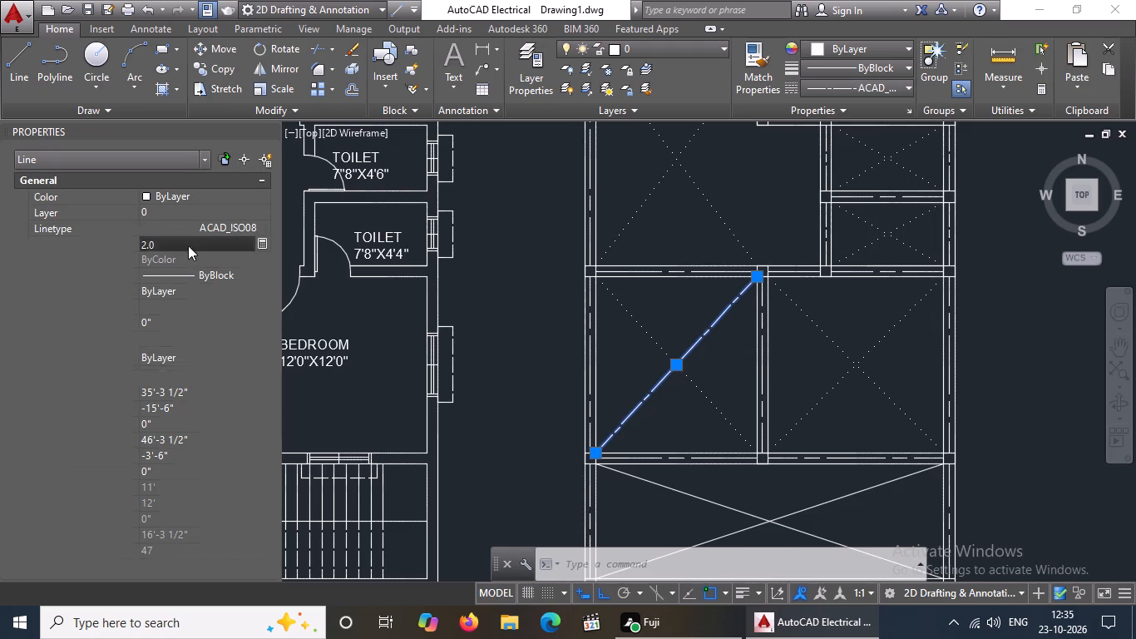
pyautogui.click(858, 81)
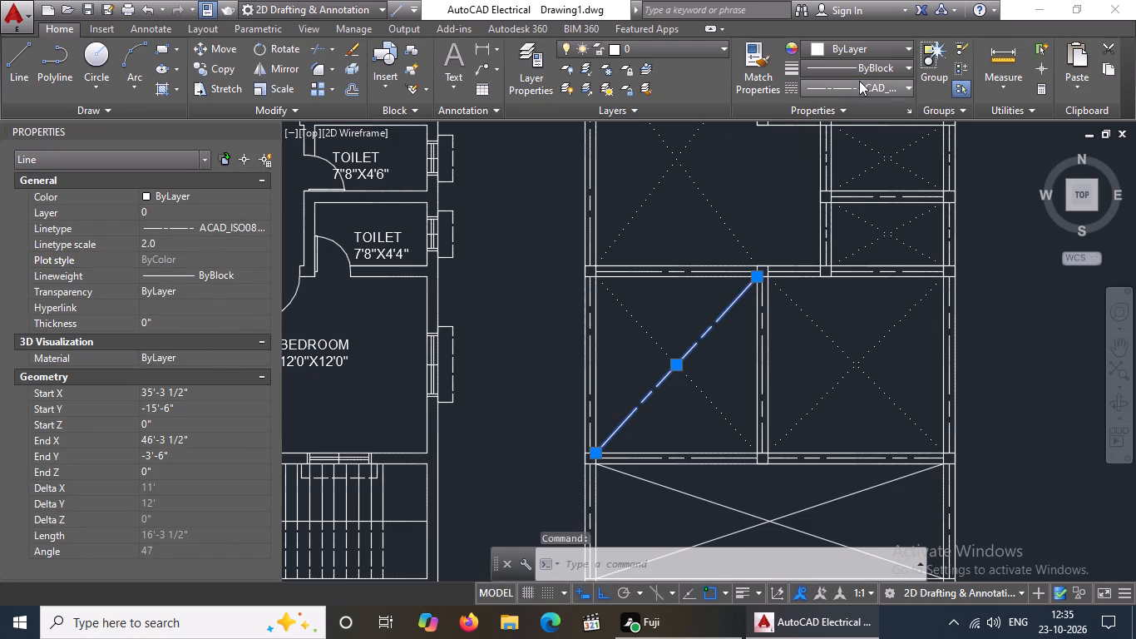
pyautogui.click(850, 164)
pyautogui.scroll(-2, 754, 307)
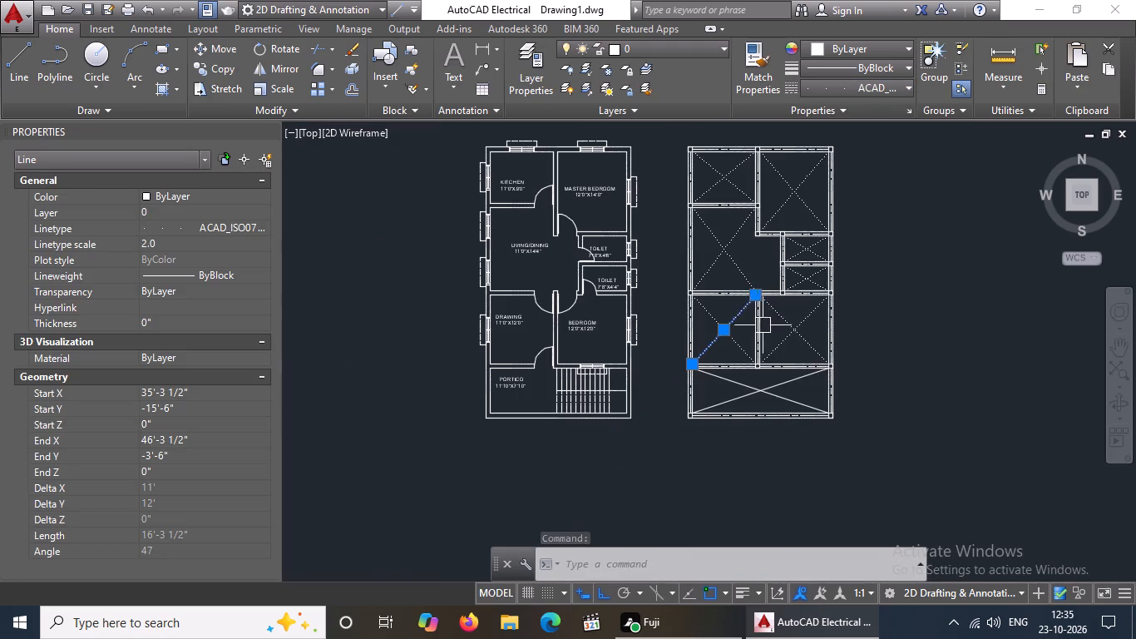
# Give the portico bay's upper-left to lower-right diagonal the ACAD_ISO07W100 linetype with a linetype scale of 2.
pyautogui.scroll(2, 773, 374)
pyautogui.click(696, 404)
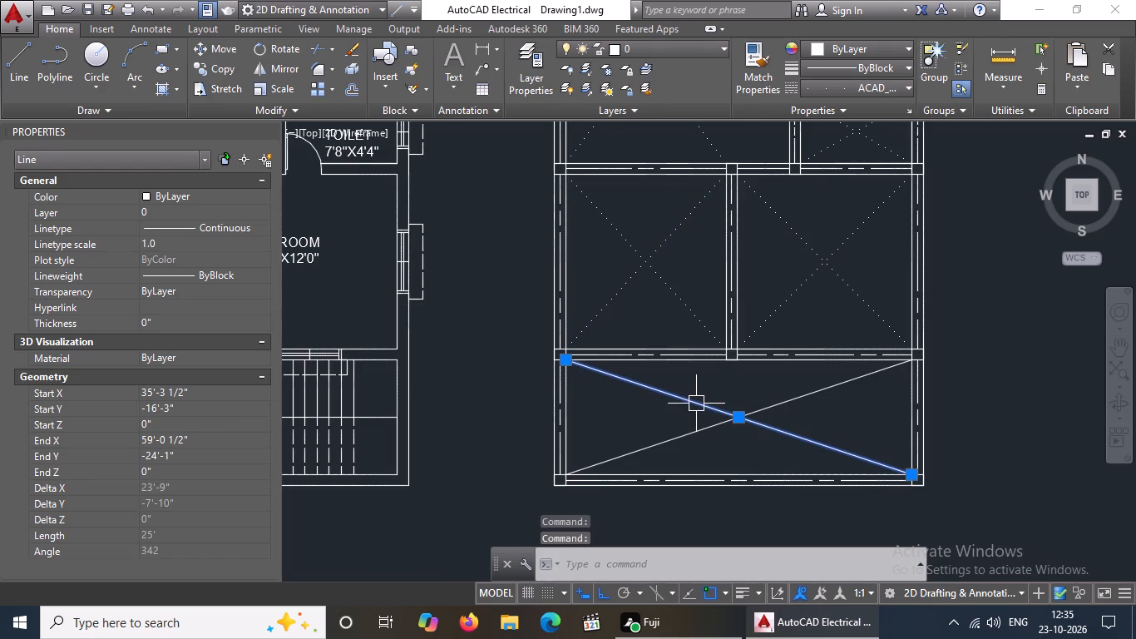
pyautogui.click(881, 90)
pyautogui.click(830, 169)
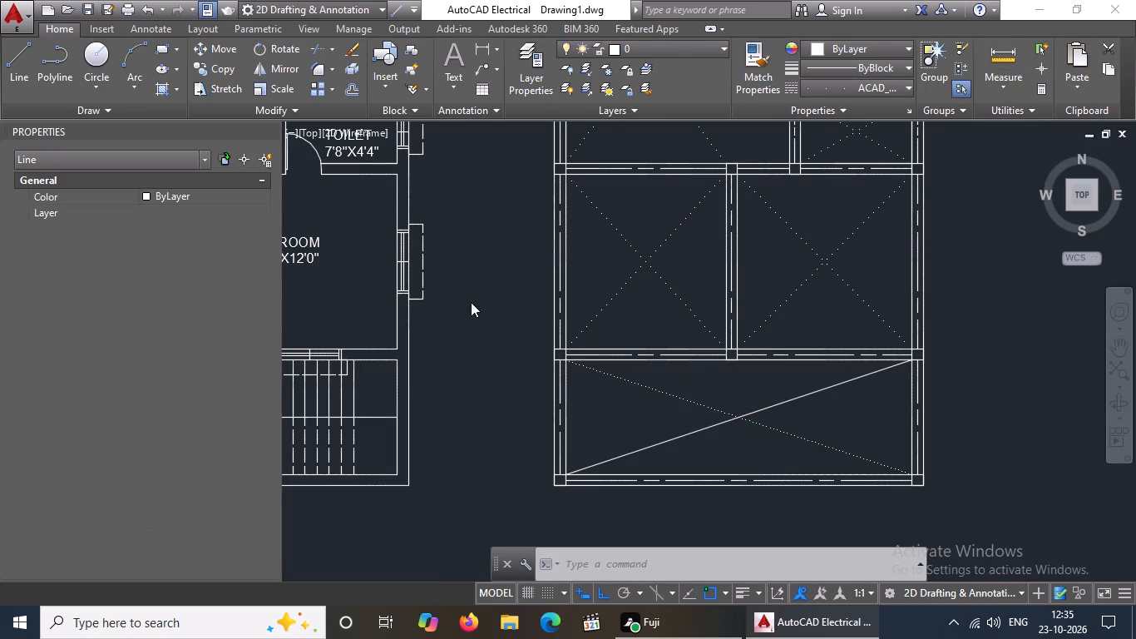
pyautogui.click(193, 244)
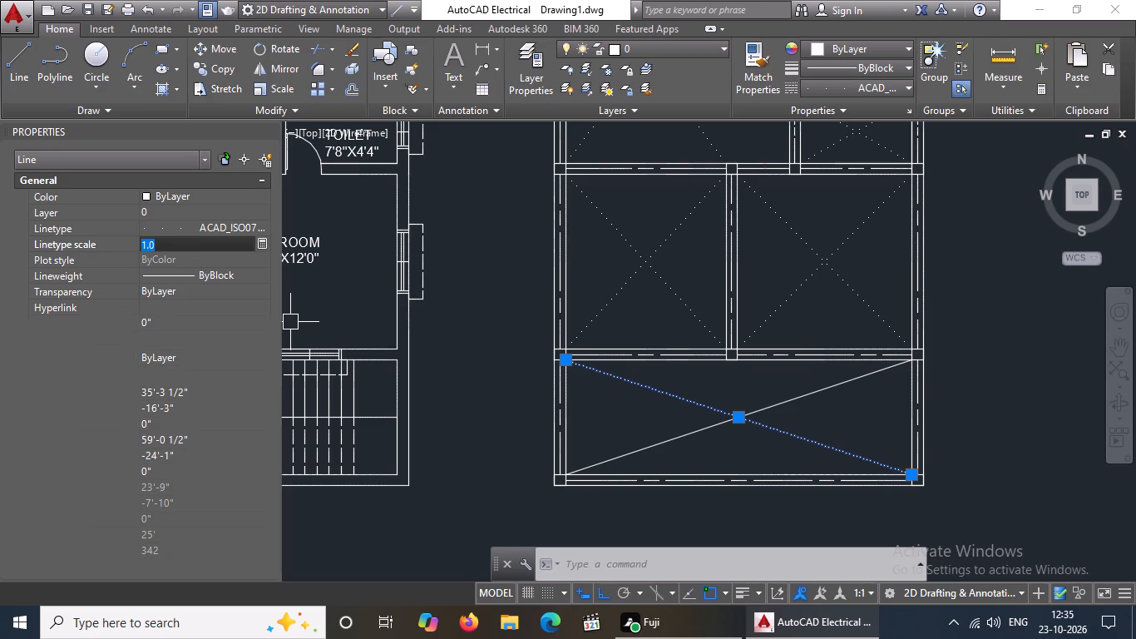
pyautogui.press('BackSpace')
pyautogui.press('BackSpace')
pyautogui.press('2')
pyautogui.press('Return')
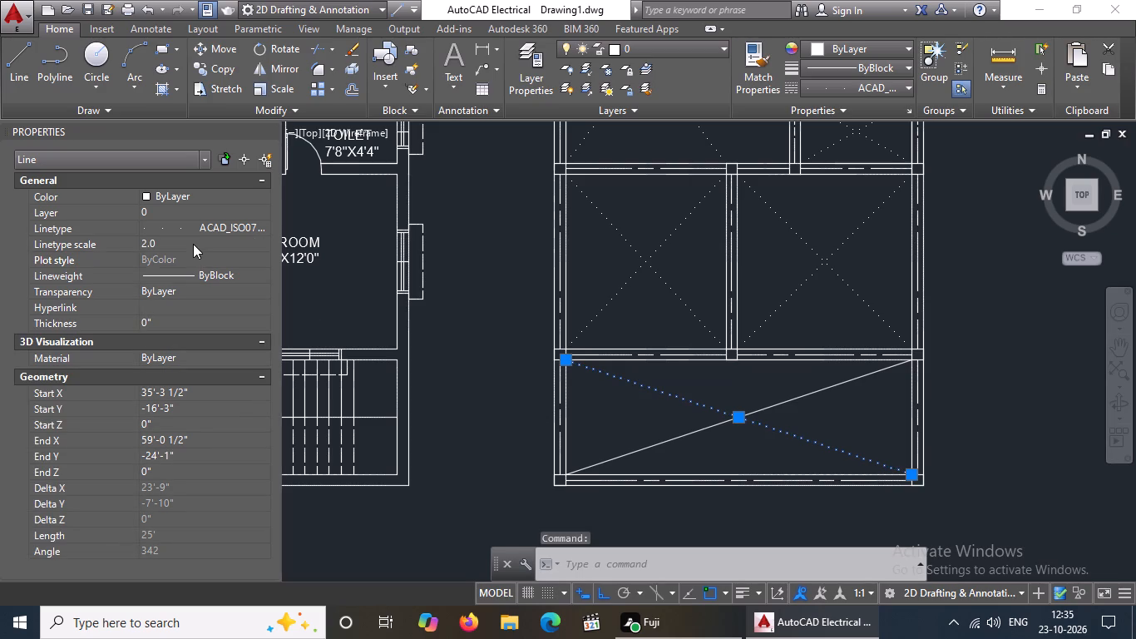
# Give the portico bay's lower-left to upper-right diagonal the ACAD_ISO07W100 linetype at linetype scale 2, and close the object properties palette.
pyautogui.click(668, 433)
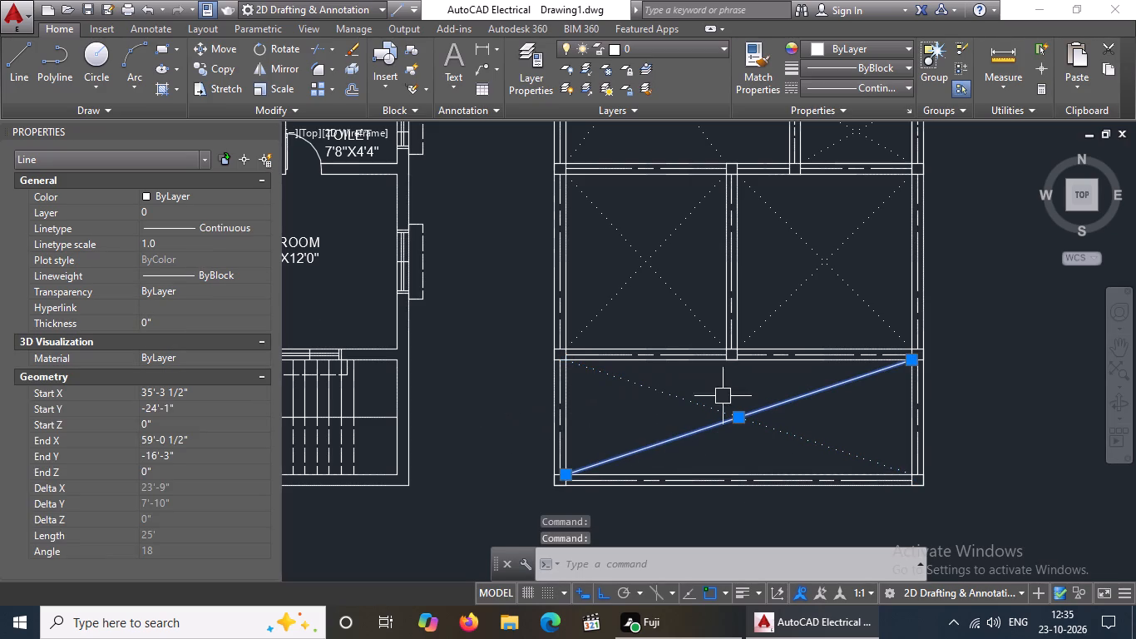
pyautogui.click(887, 83)
pyautogui.click(840, 170)
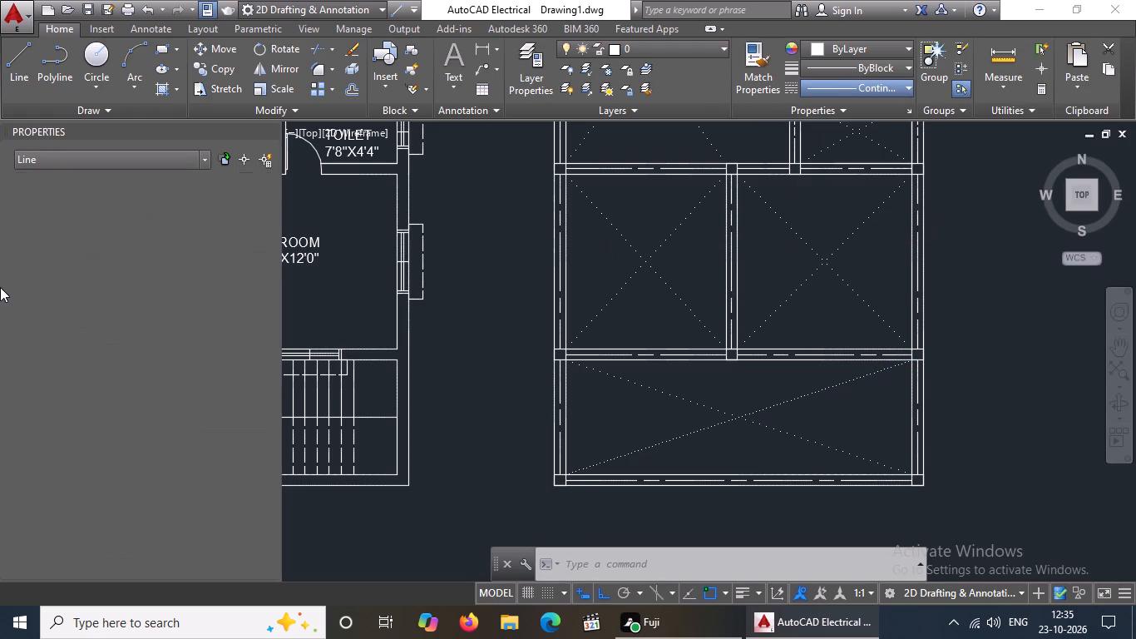
pyautogui.click(194, 238)
pyautogui.press('BackSpace')
pyautogui.press('BackSpace')
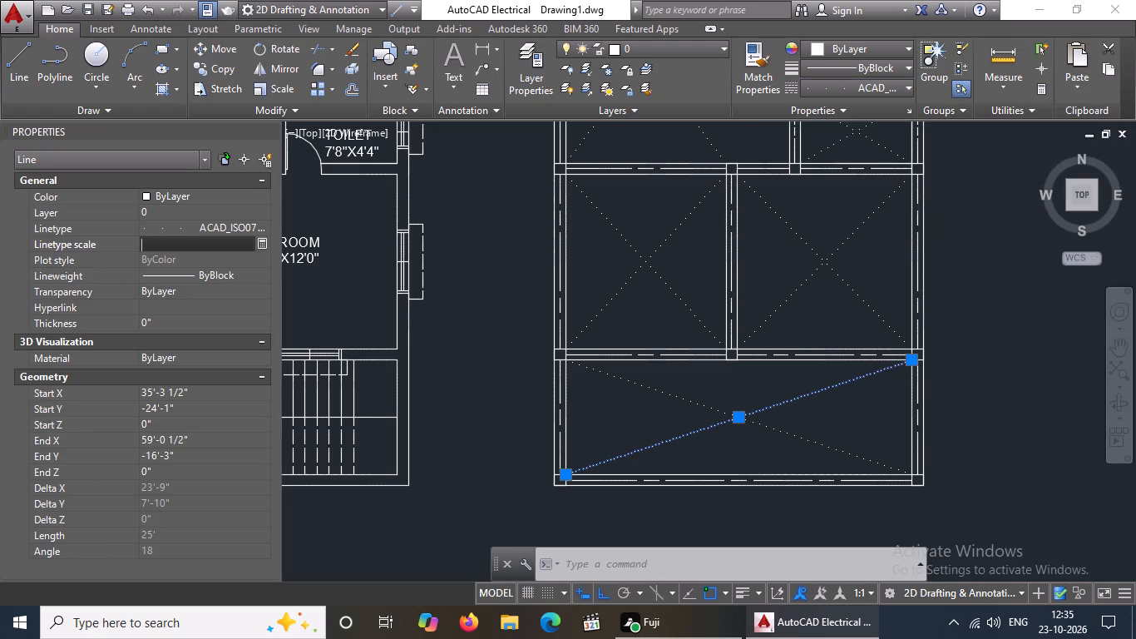
pyautogui.press('BackSpace')
pyautogui.press('2')
pyautogui.press('Return')
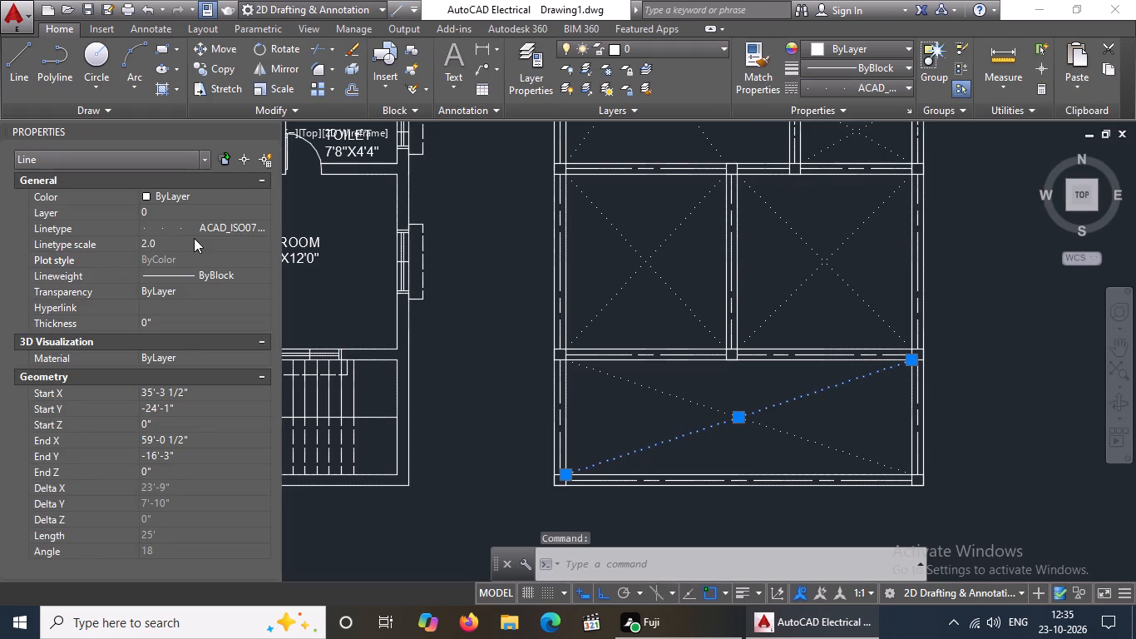
pyautogui.scroll(-3, 840, 312)
pyautogui.scroll(2, 807, 304)
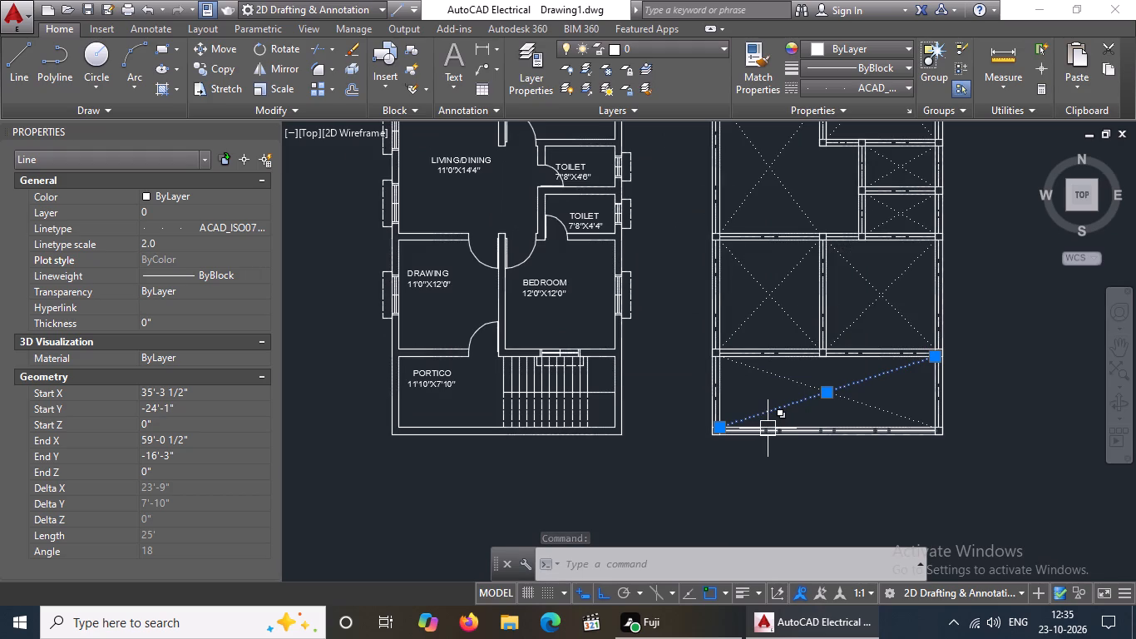
pyautogui.press('Escape')
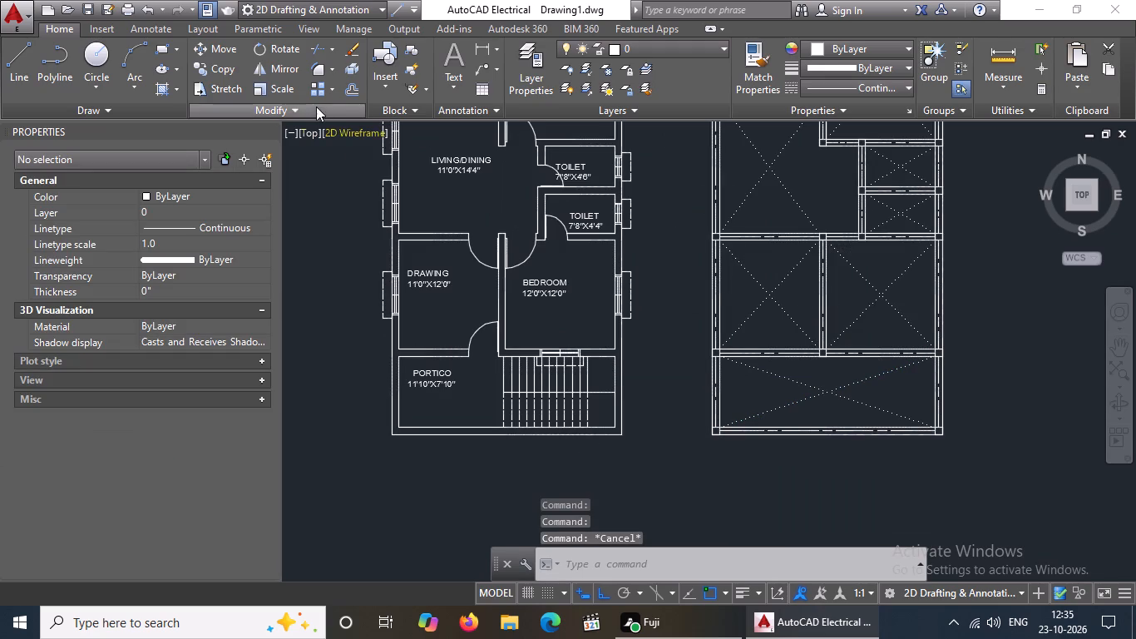
pyautogui.click(274, 130)
# Start a Hatch with the SOLID pattern and fill the upper-left corner column of the beam plan.
pyautogui.scroll(-1, 611, 265)
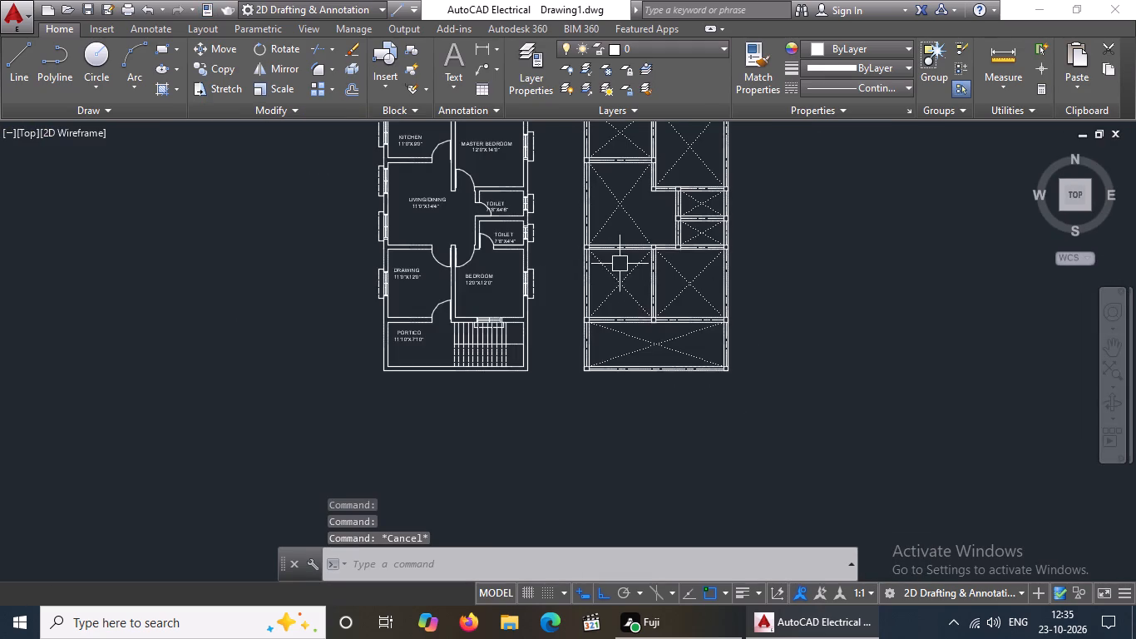
pyautogui.moveTo(607, 279); pyautogui.dragTo(512, 392, button='middle')
pyautogui.scroll(1, 511, 415)
pyautogui.scroll(-1, 501, 360)
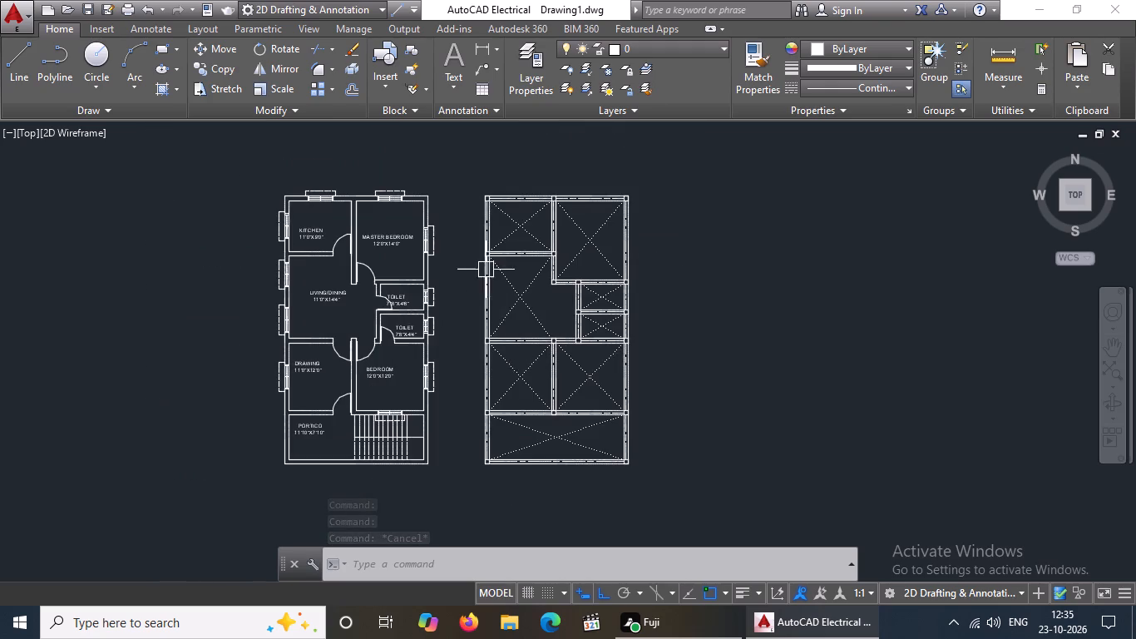
pyautogui.scroll(1, 489, 180)
pyautogui.click(177, 85)
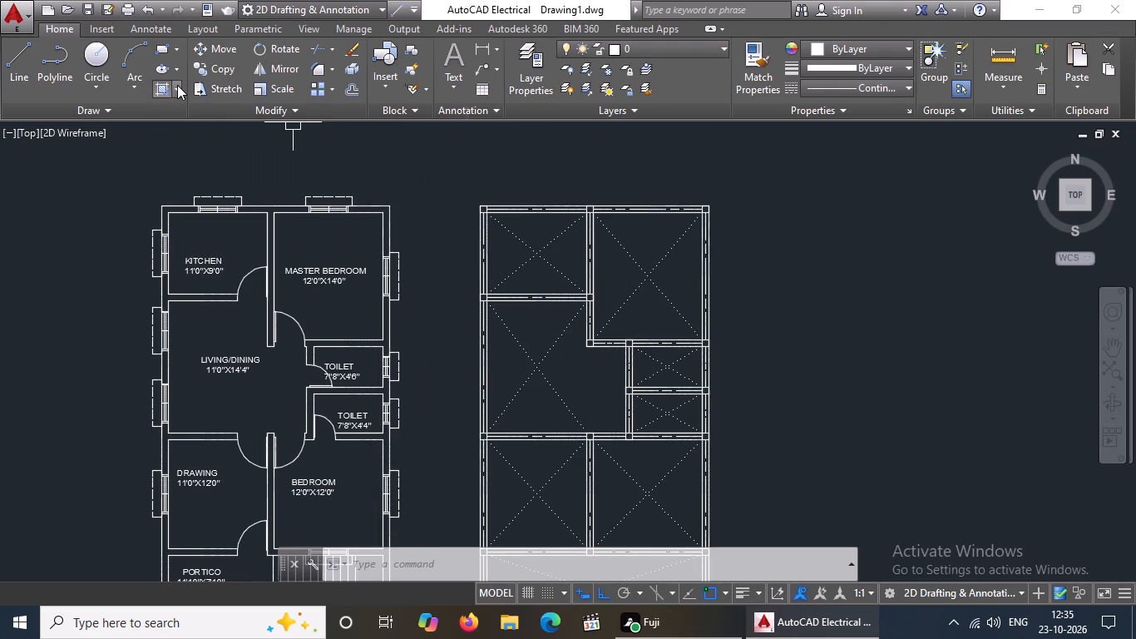
pyautogui.click(179, 121)
pyautogui.scroll(1, 210, 185)
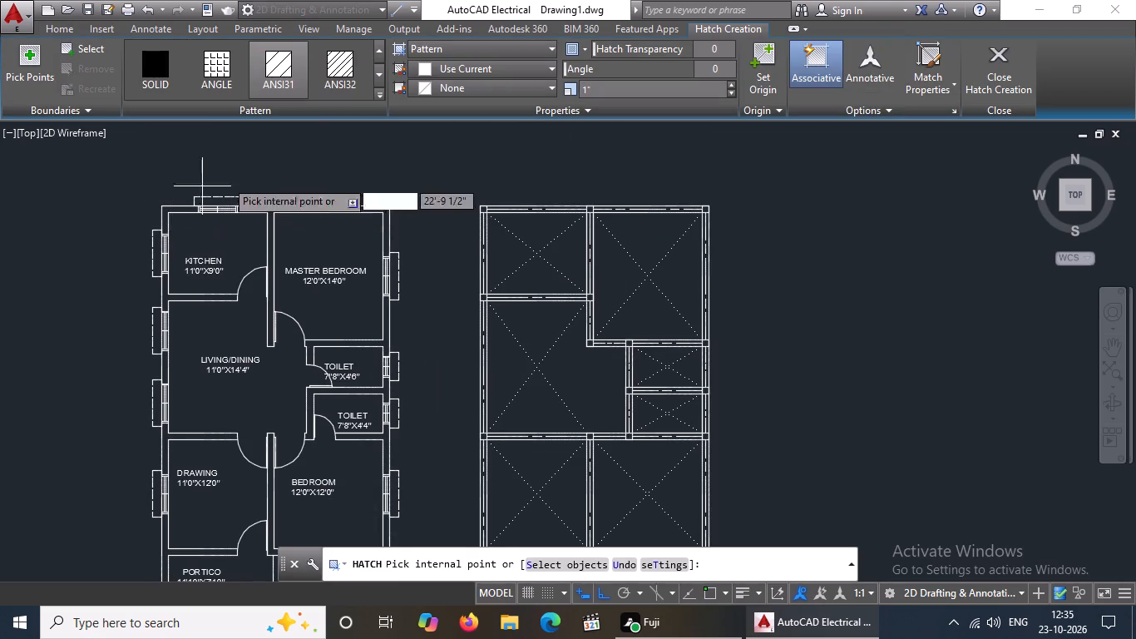
pyautogui.click(154, 68)
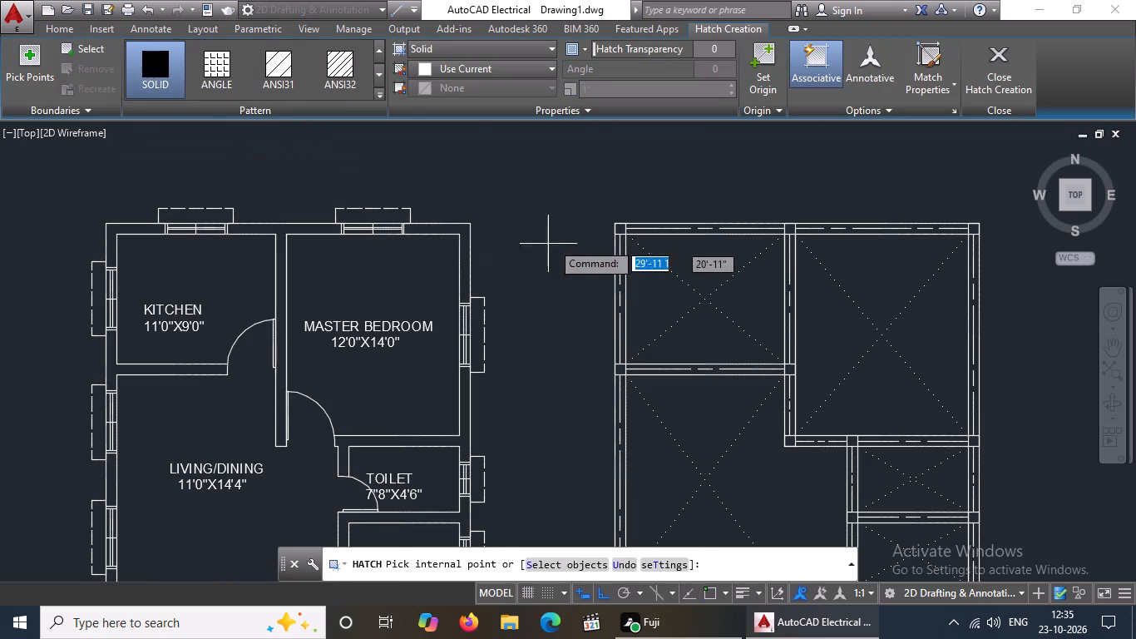
pyautogui.scroll(5, 631, 227)
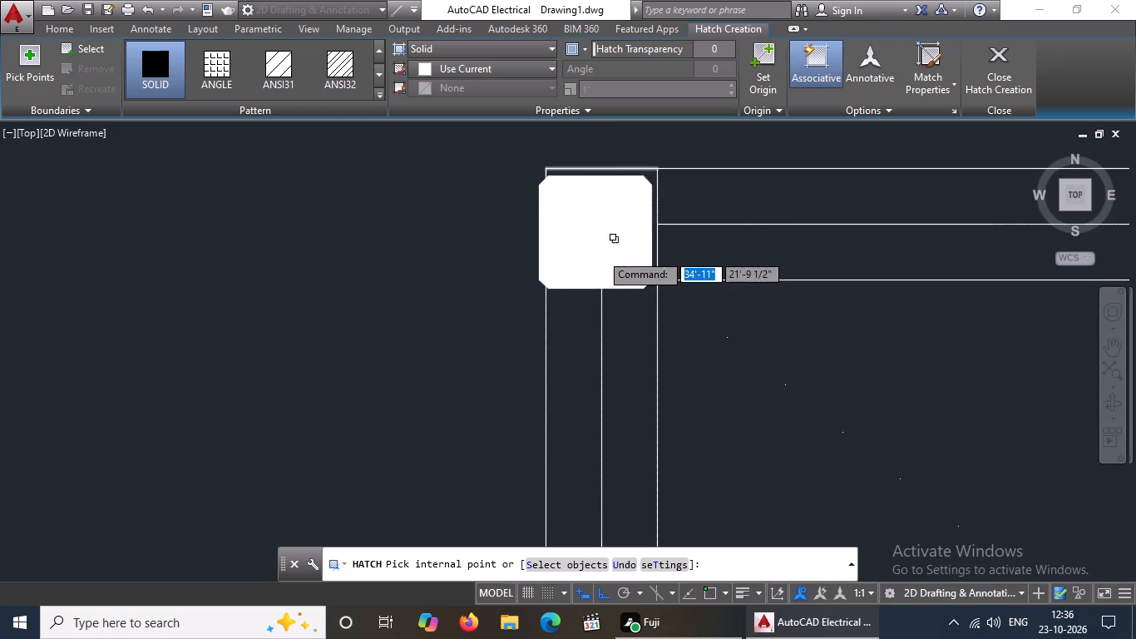
pyautogui.click(640, 220)
# Fill the middle and right columns on the plan's topmost beam with the solid hatch.
pyautogui.scroll(-6, 632, 225)
pyautogui.scroll(3, 867, 210)
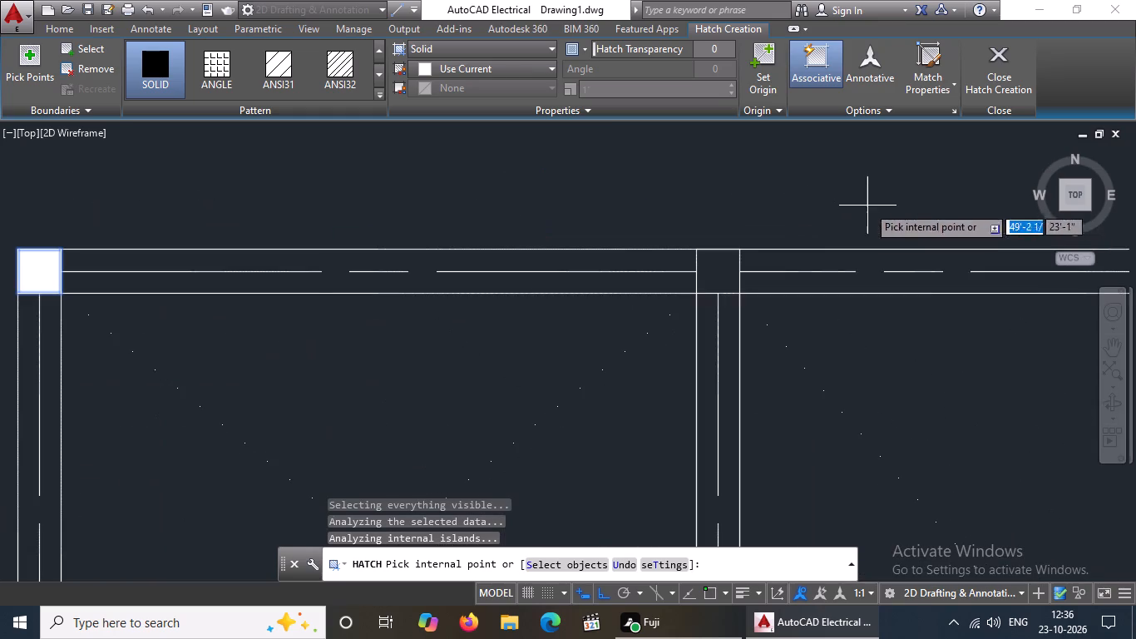
pyautogui.click(722, 264)
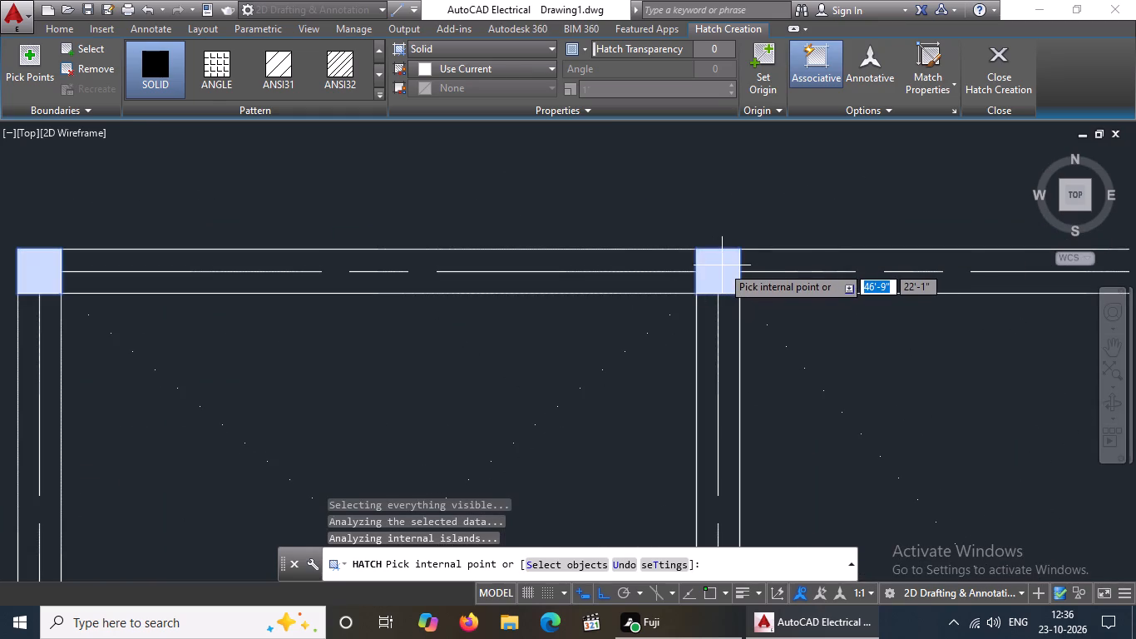
pyautogui.scroll(-5, 722, 265)
pyautogui.scroll(6, 835, 253)
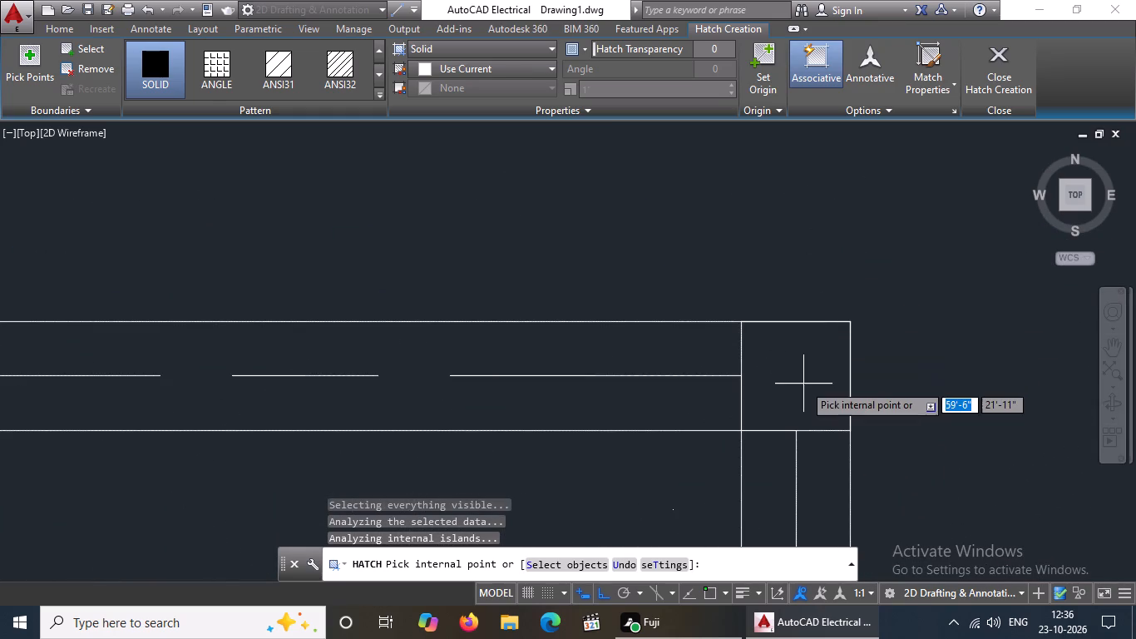
pyautogui.click(803, 384)
# Fill the two columns at the ends of the beam below the kitchen bay with the solid hatch.
pyautogui.scroll(-8, 816, 350)
pyautogui.scroll(3, 694, 416)
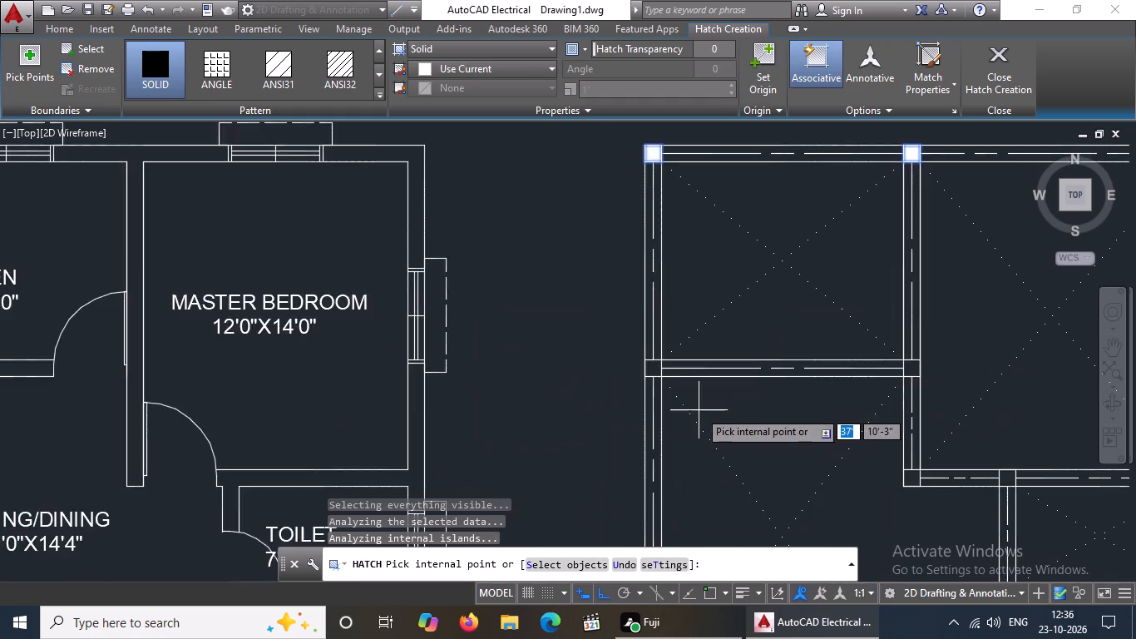
pyautogui.scroll(3, 699, 410)
pyautogui.click(552, 289)
pyautogui.scroll(-6, 552, 289)
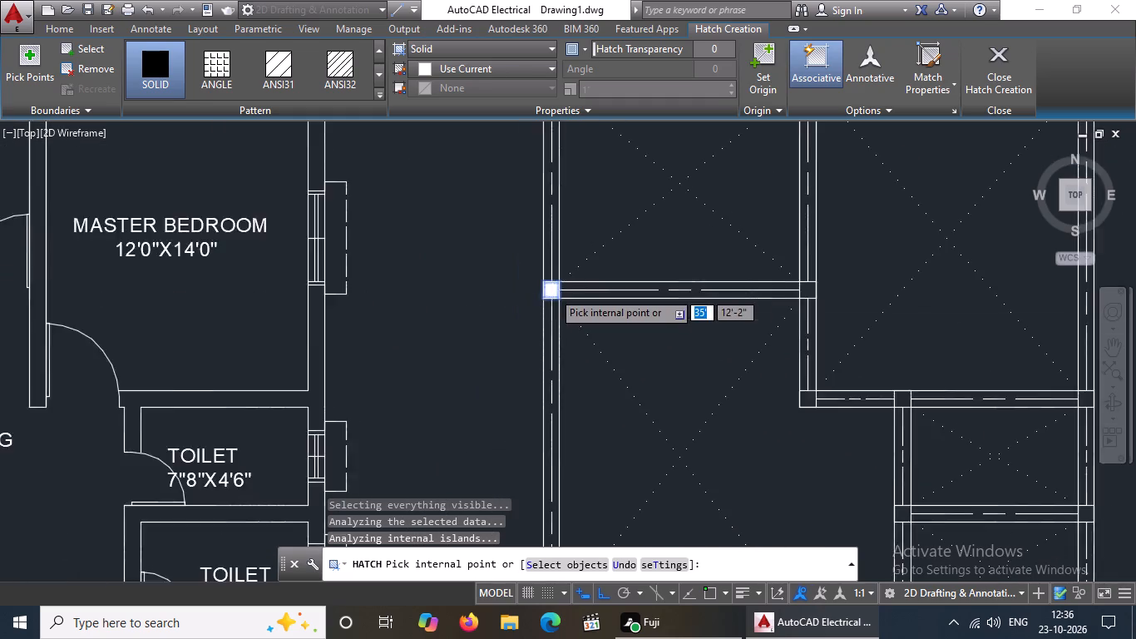
pyautogui.scroll(-1, 552, 291)
pyautogui.scroll(6, 624, 295)
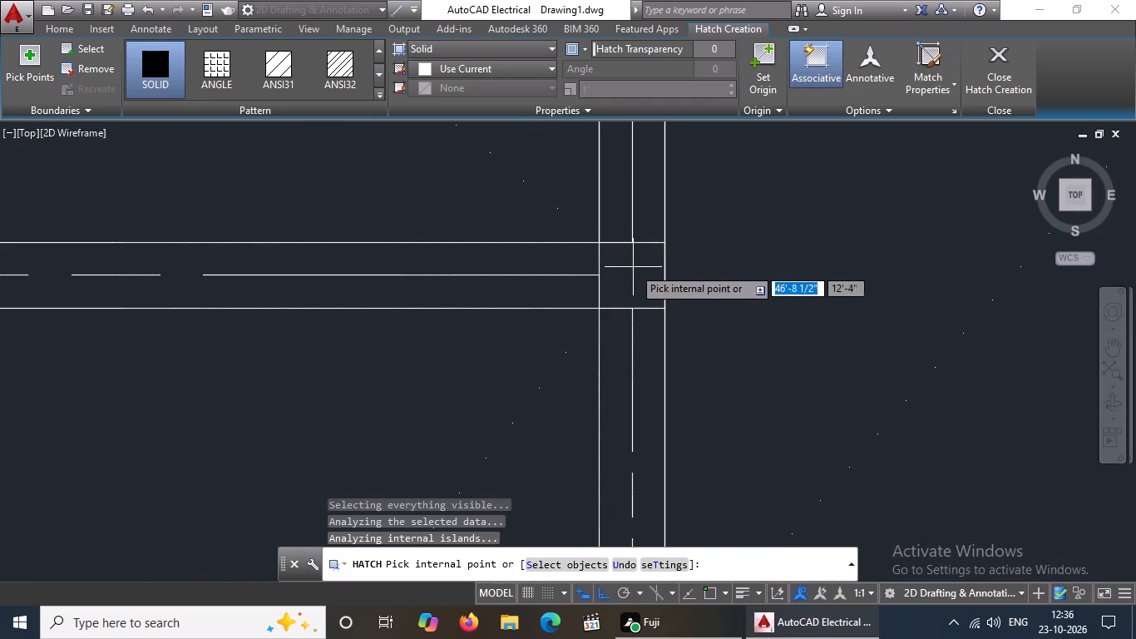
pyautogui.click(633, 271)
# Fill the three columns along the beam below the master bedroom bay with the solid hatch.
pyautogui.scroll(-6, 580, 315)
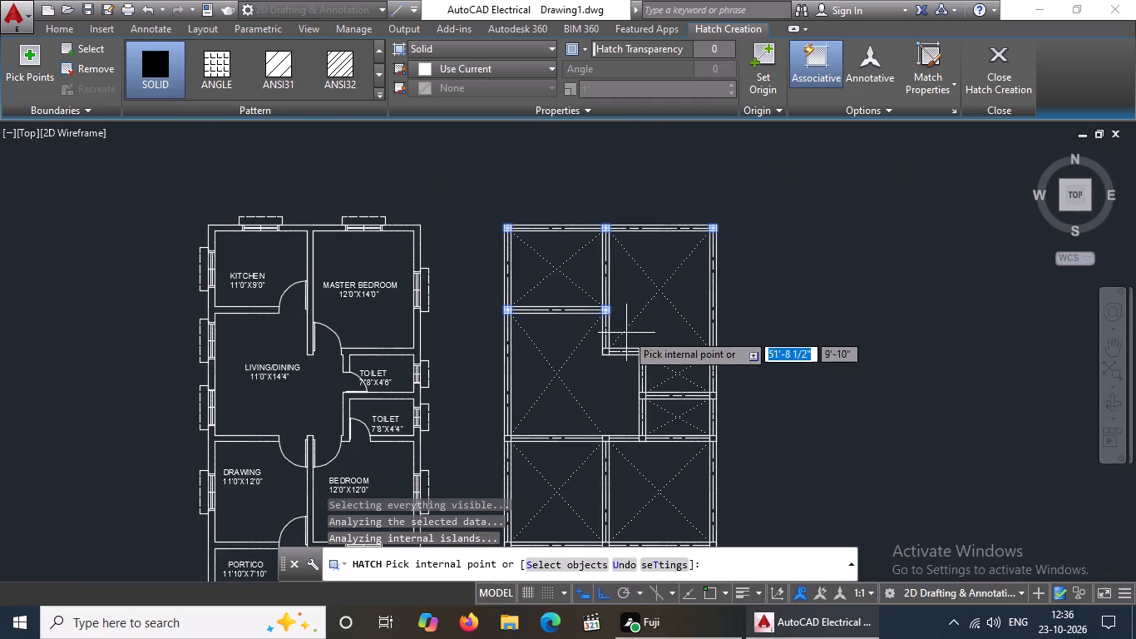
pyautogui.scroll(3, 613, 337)
pyautogui.click(578, 395)
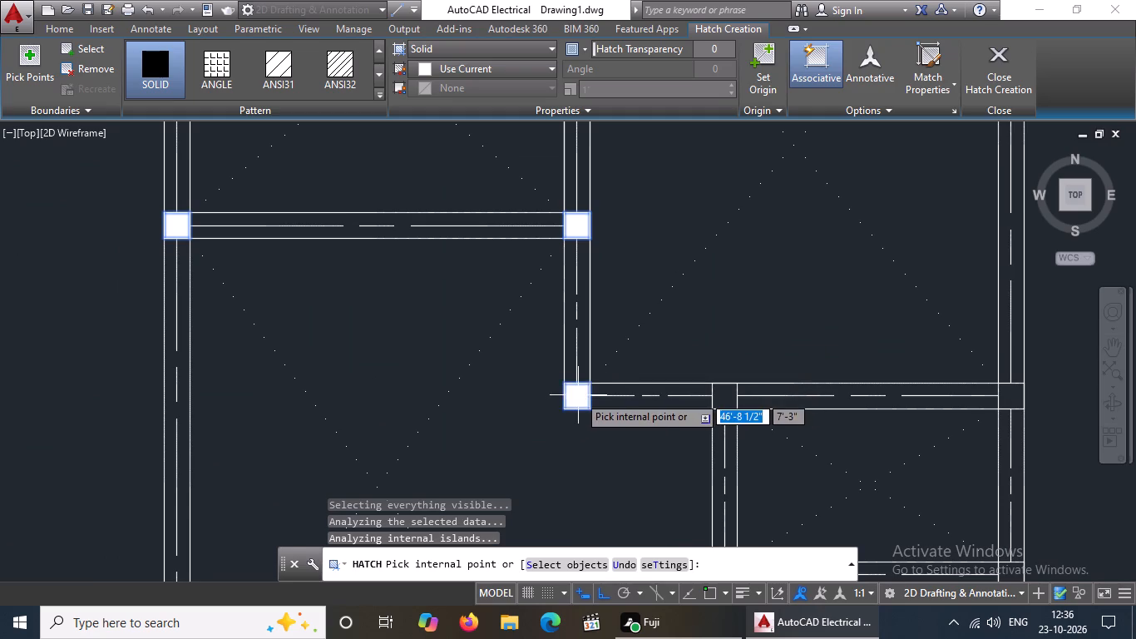
pyautogui.scroll(-4, 618, 389)
pyautogui.scroll(7, 650, 388)
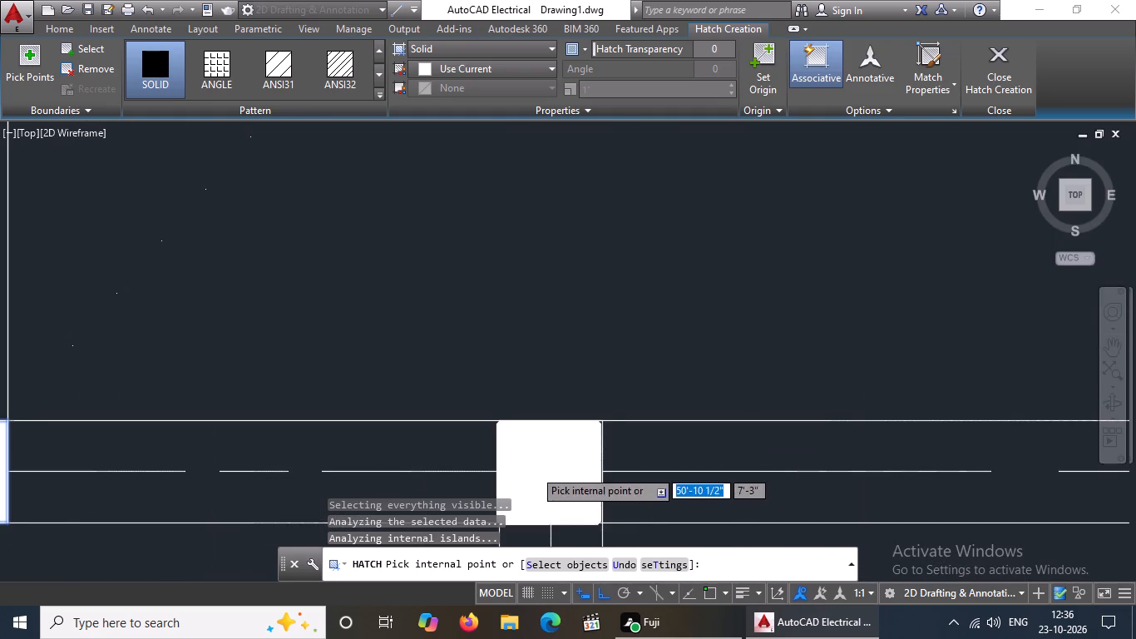
pyautogui.click(535, 468)
pyautogui.scroll(-8, 560, 452)
pyautogui.scroll(4, 664, 453)
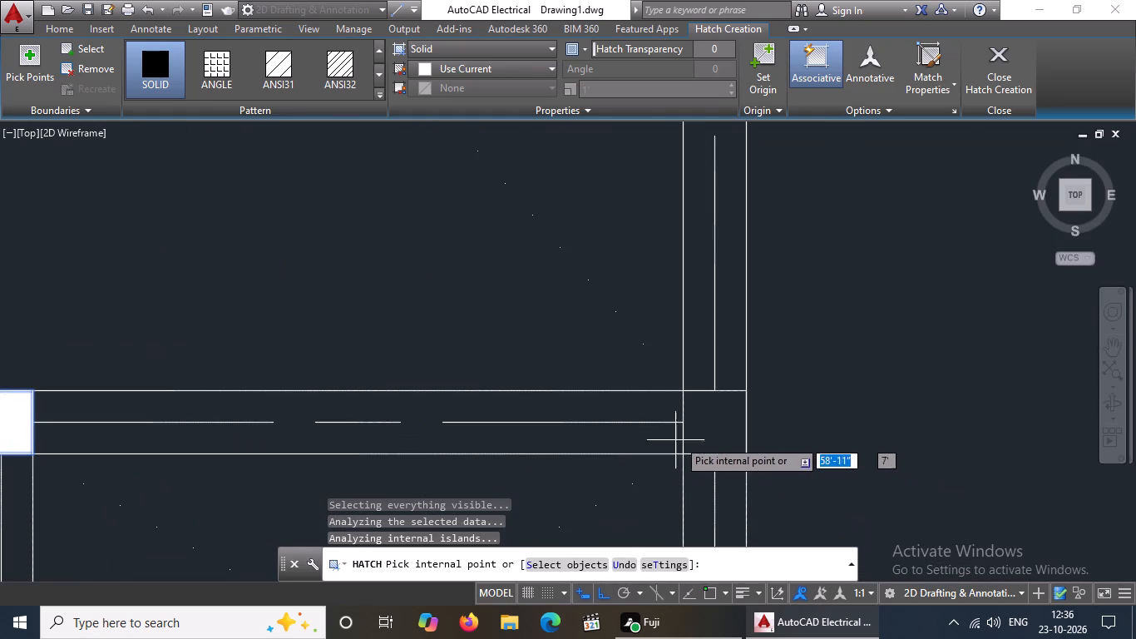
pyautogui.click(731, 421)
# Fill the two columns at the ends of the beam between the toilet bays with the solid hatch.
pyautogui.scroll(-8, 730, 396)
pyautogui.scroll(3, 700, 438)
pyautogui.scroll(3, 629, 344)
pyautogui.click(698, 320)
pyautogui.scroll(-4, 698, 319)
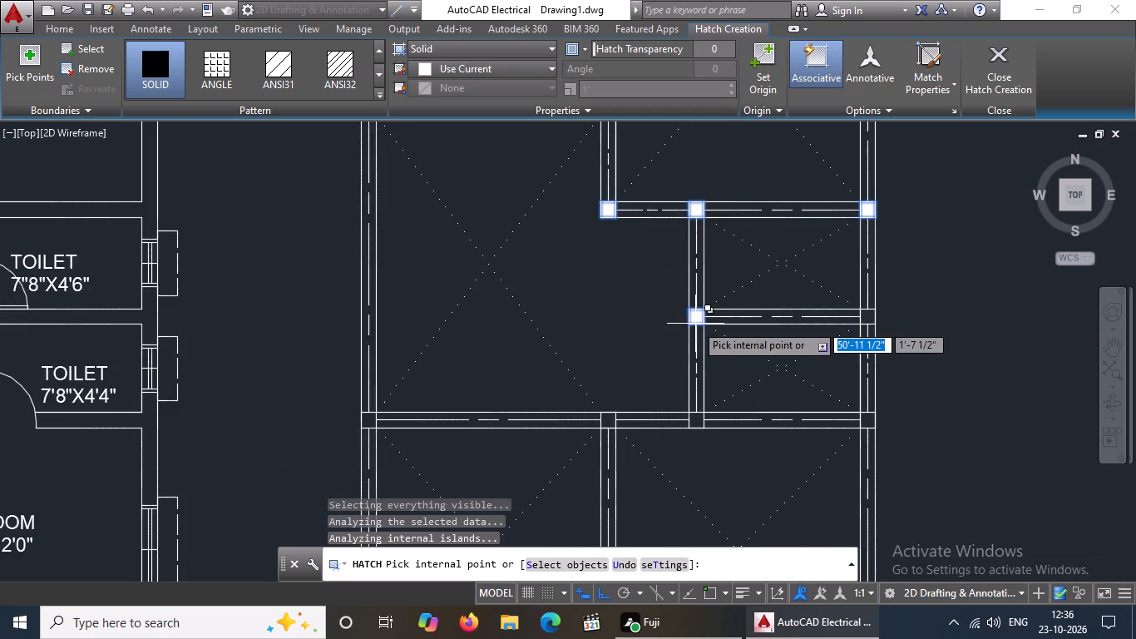
pyautogui.scroll(-2, 695, 324)
pyautogui.scroll(6, 768, 315)
pyautogui.click(630, 422)
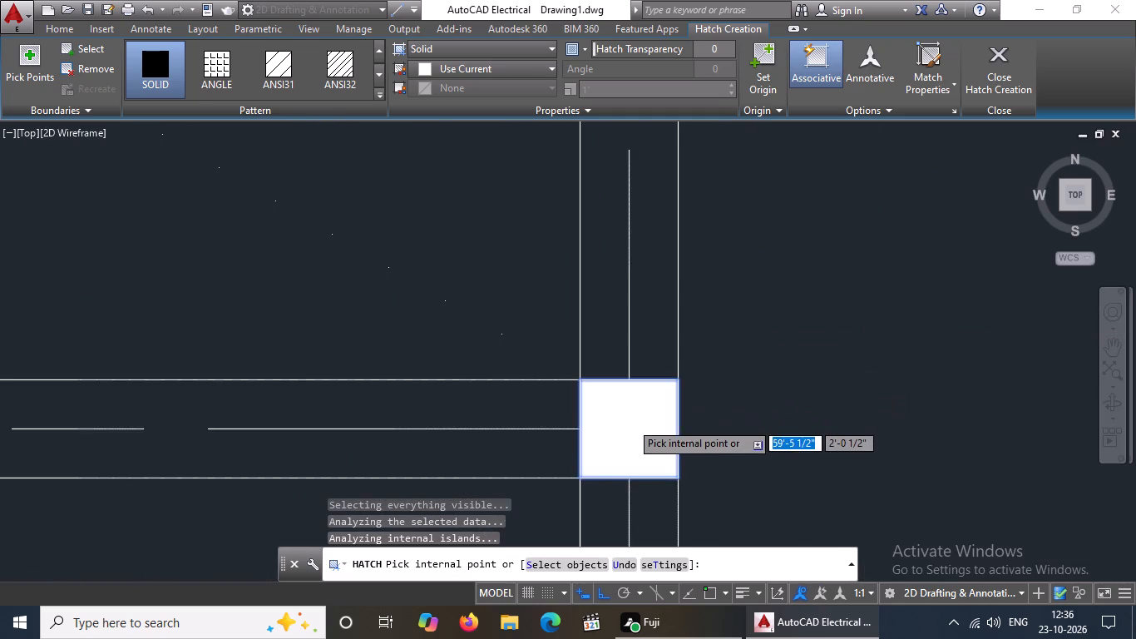
# Fill the four columns along the beam below the living/dining and lower toilet bays with the solid hatch.
pyautogui.scroll(-7, 639, 407)
pyautogui.scroll(6, 507, 428)
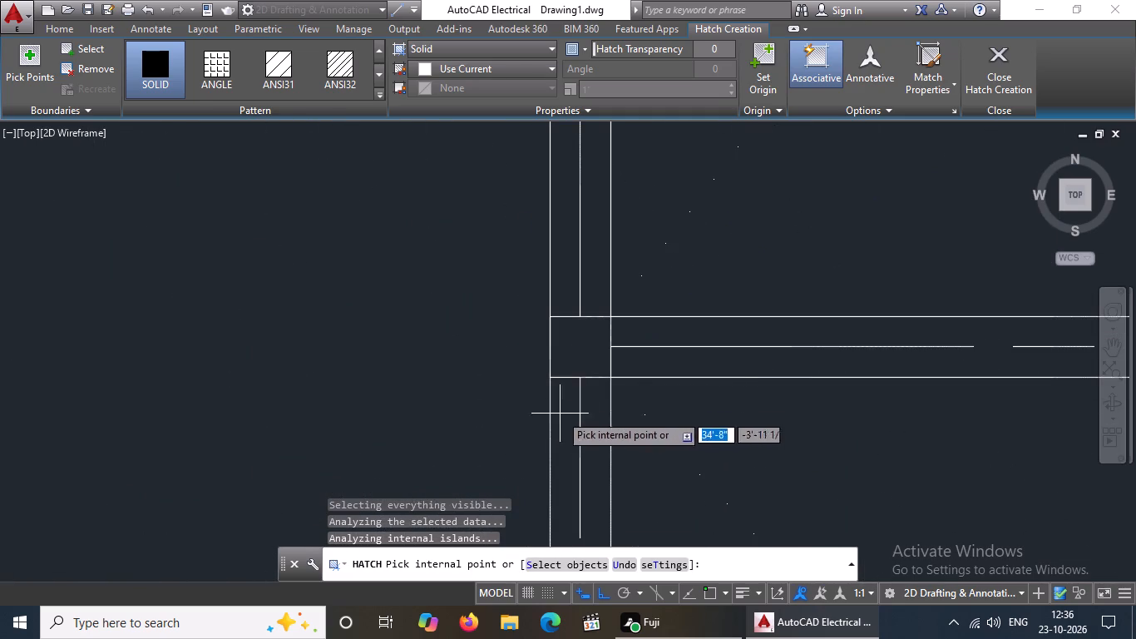
pyautogui.click(577, 353)
pyautogui.scroll(-6, 578, 352)
pyautogui.scroll(3, 669, 349)
pyautogui.scroll(2, 596, 359)
pyautogui.click(490, 327)
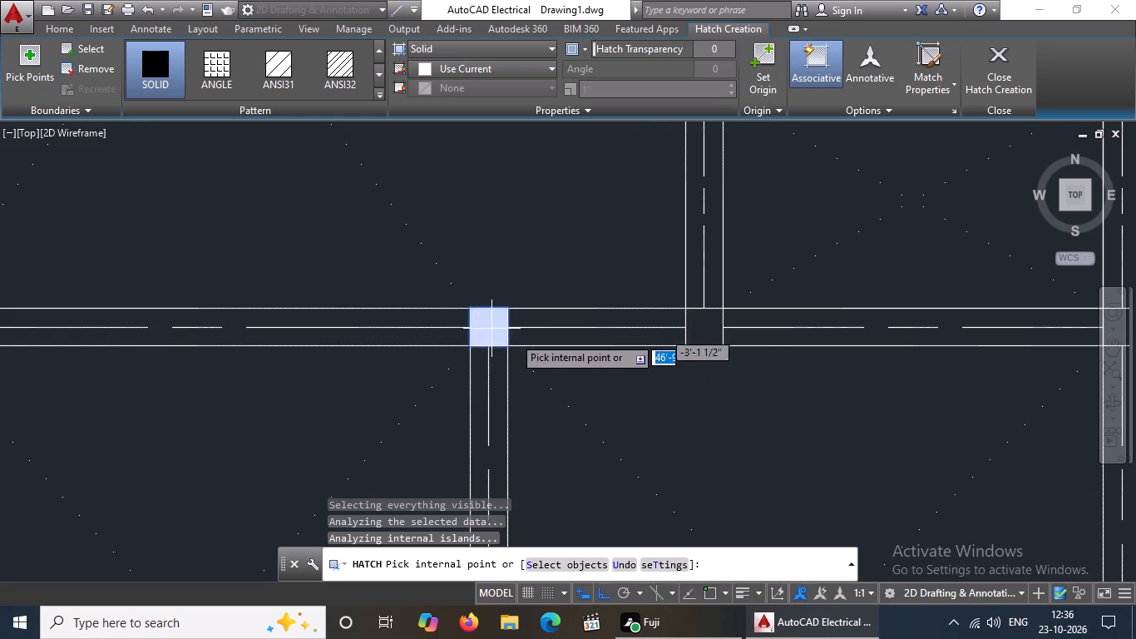
pyautogui.scroll(-2, 595, 347)
pyautogui.scroll(3, 678, 335)
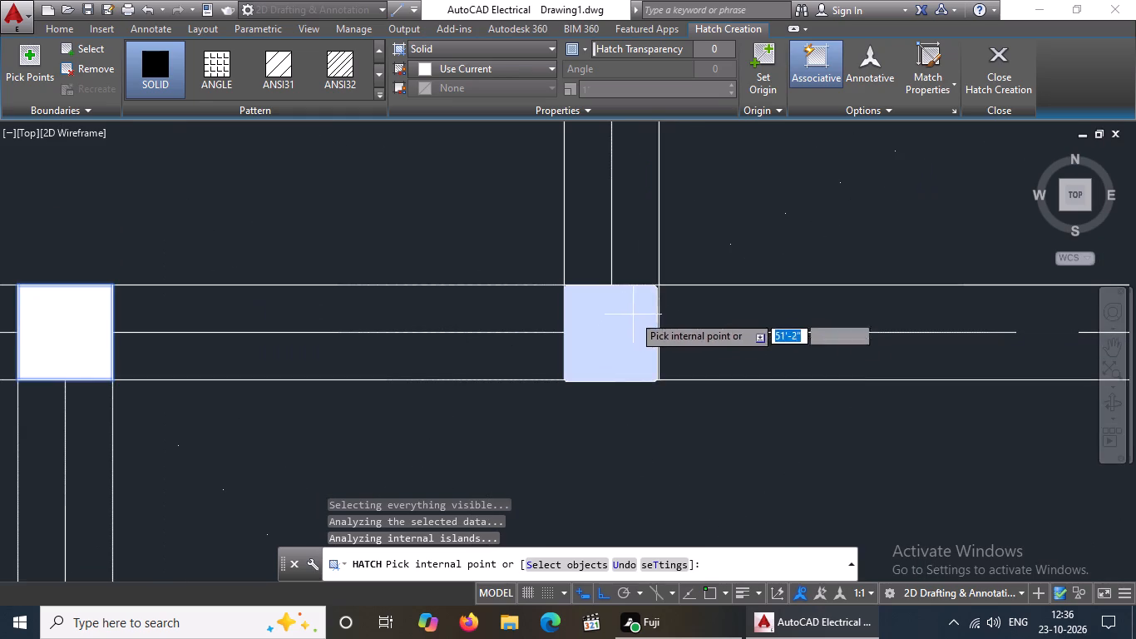
pyautogui.click(614, 318)
pyautogui.scroll(-4, 620, 319)
pyautogui.scroll(4, 785, 318)
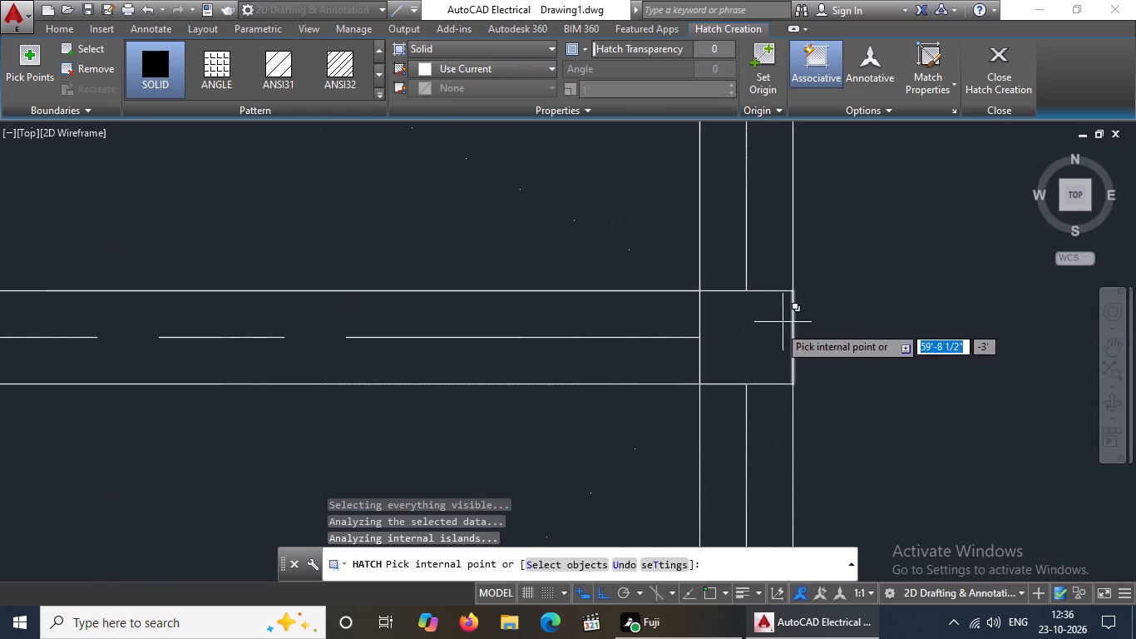
pyautogui.click(755, 339)
# Fill the three columns along the beam below the drawing and bedroom bays with the solid hatch.
pyautogui.scroll(-6, 755, 339)
pyautogui.scroll(3, 649, 378)
pyautogui.scroll(-4, 651, 374)
pyautogui.scroll(4, 601, 435)
pyautogui.scroll(2, 632, 334)
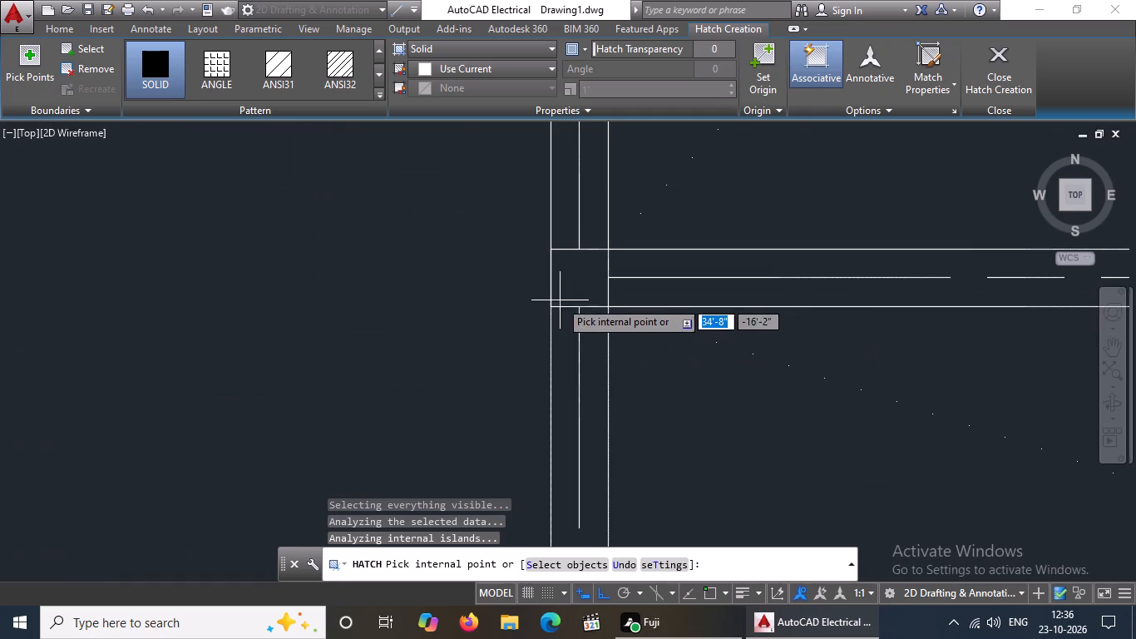
pyautogui.click(585, 279)
pyautogui.scroll(-4, 588, 290)
pyautogui.scroll(3, 785, 286)
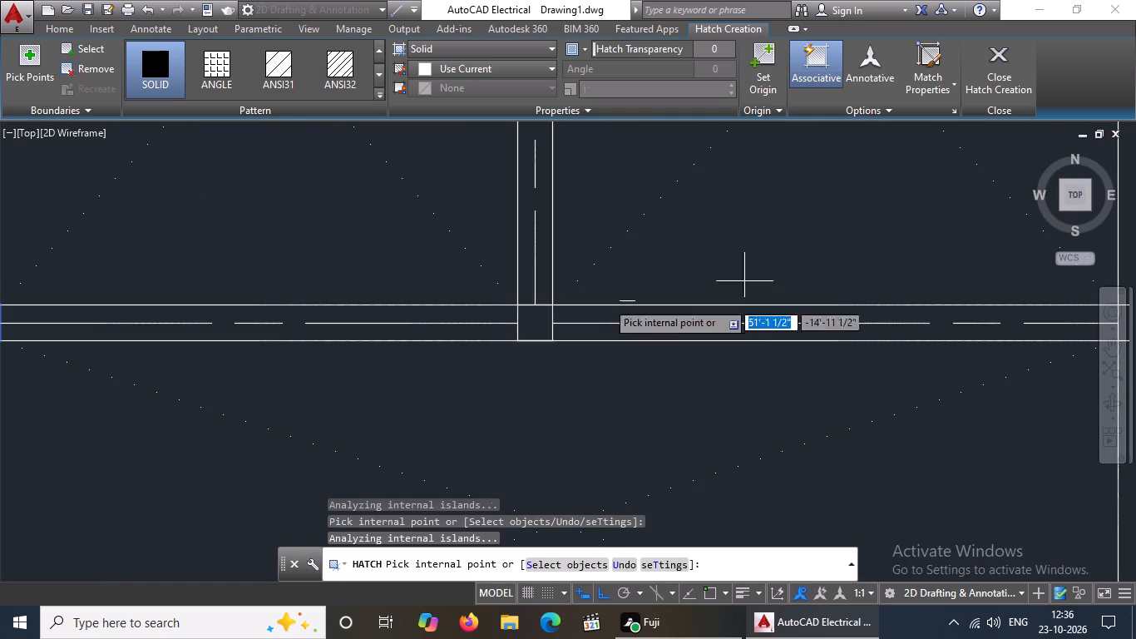
pyautogui.click(531, 321)
pyautogui.scroll(-3, 590, 337)
pyautogui.scroll(3, 710, 334)
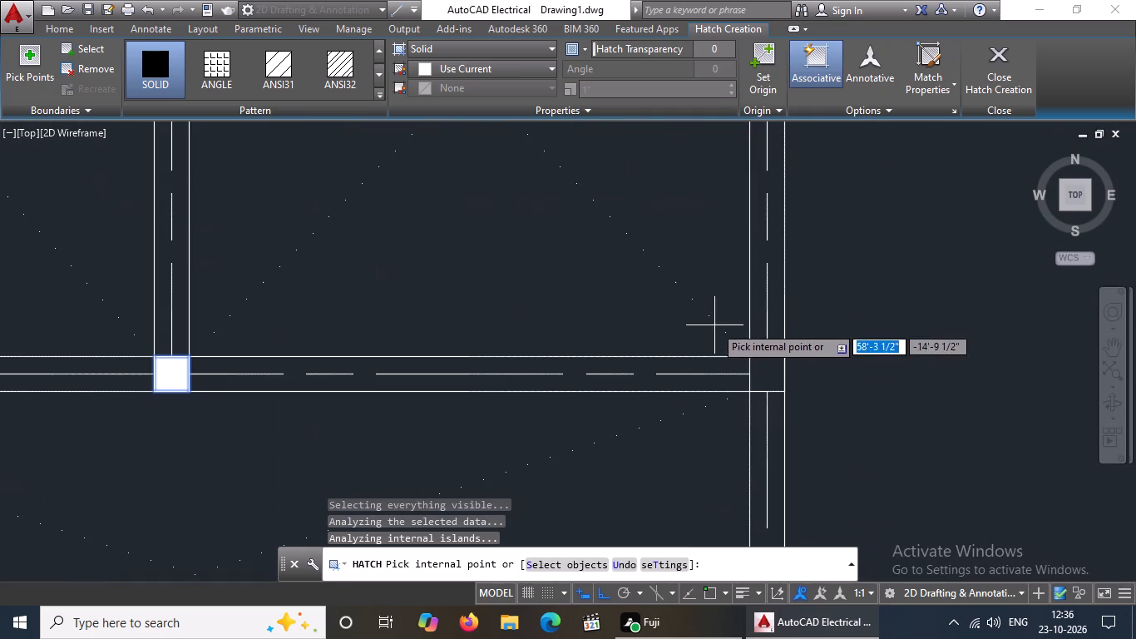
pyautogui.click(767, 374)
pyautogui.scroll(-4, 767, 374)
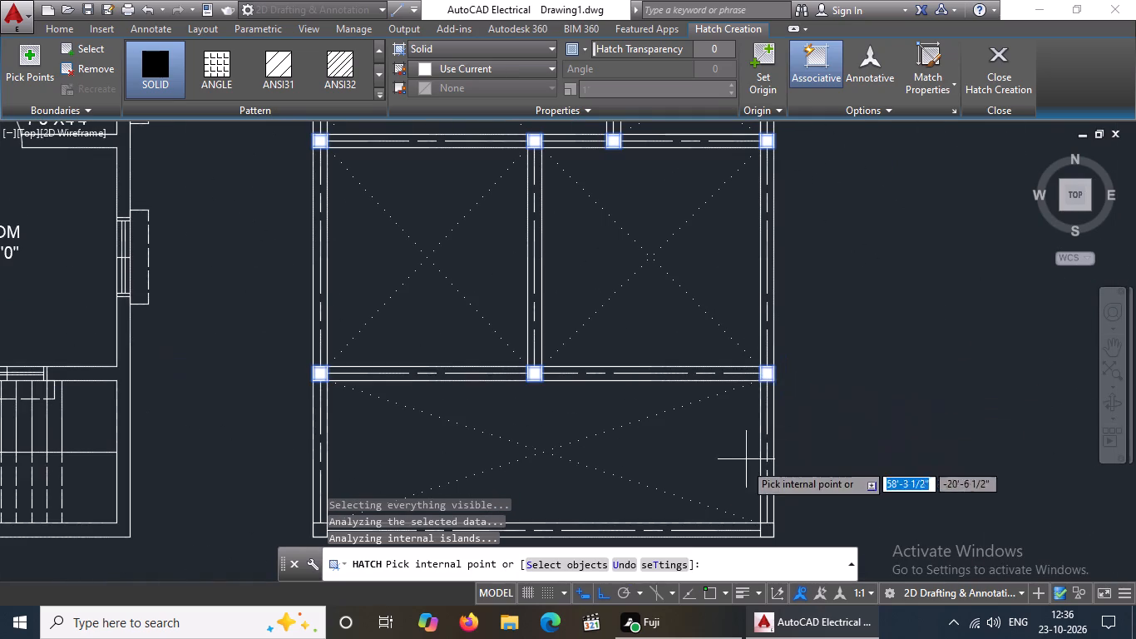
# Fill the two corner columns at the ends of the bottom portico beam with the solid hatch and finish hatching.
pyautogui.scroll(-3, 738, 449)
pyautogui.scroll(5, 743, 478)
pyautogui.click(745, 474)
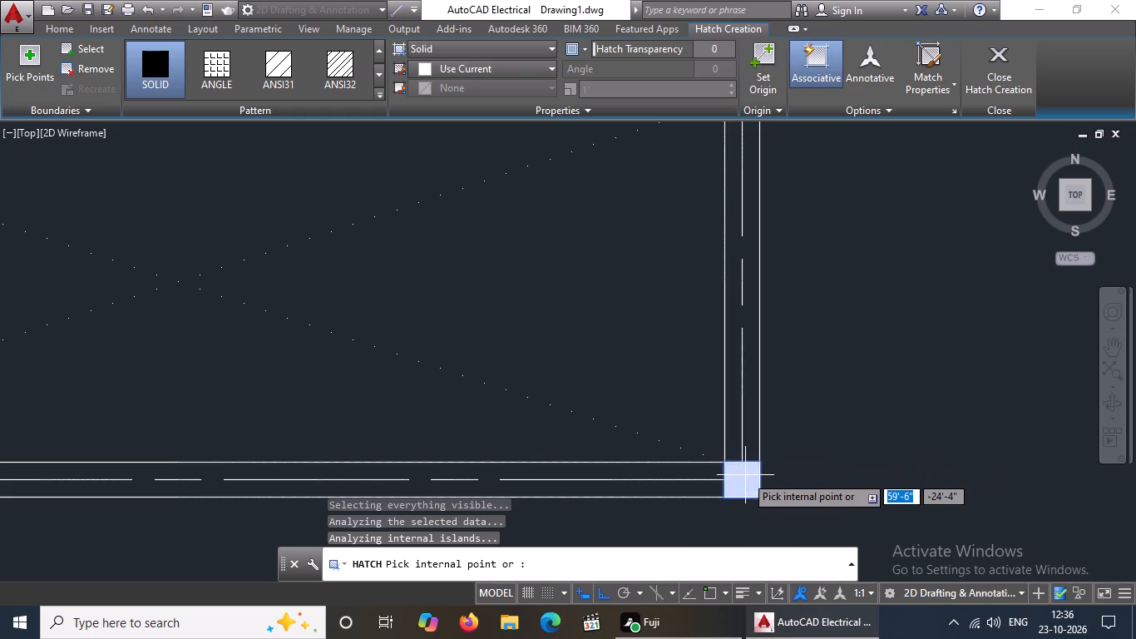
pyautogui.scroll(-4, 742, 479)
pyautogui.scroll(6, 537, 476)
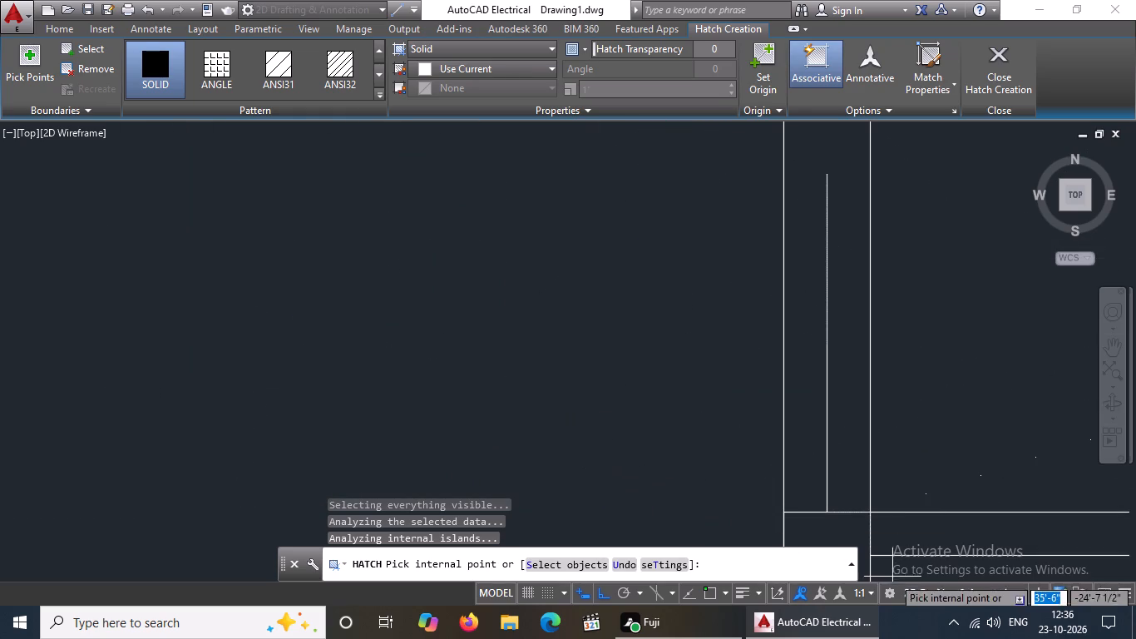
pyautogui.click(842, 533)
pyautogui.scroll(-8, 850, 508)
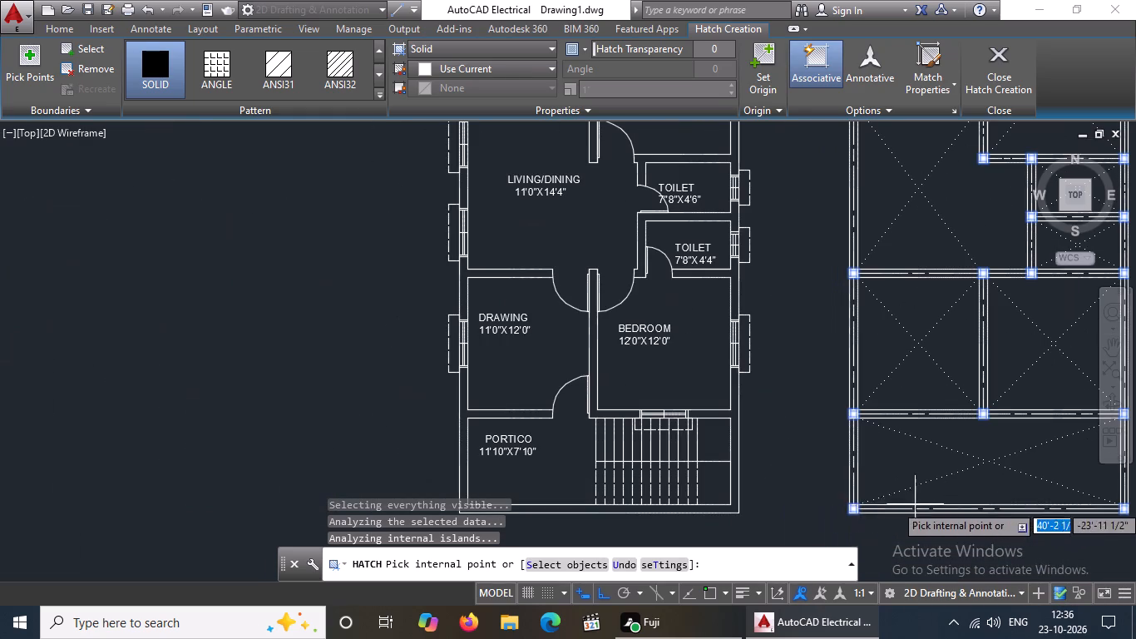
pyautogui.moveTo(916, 501); pyautogui.dragTo(711, 501, button='middle')
pyautogui.scroll(-1, 715, 486)
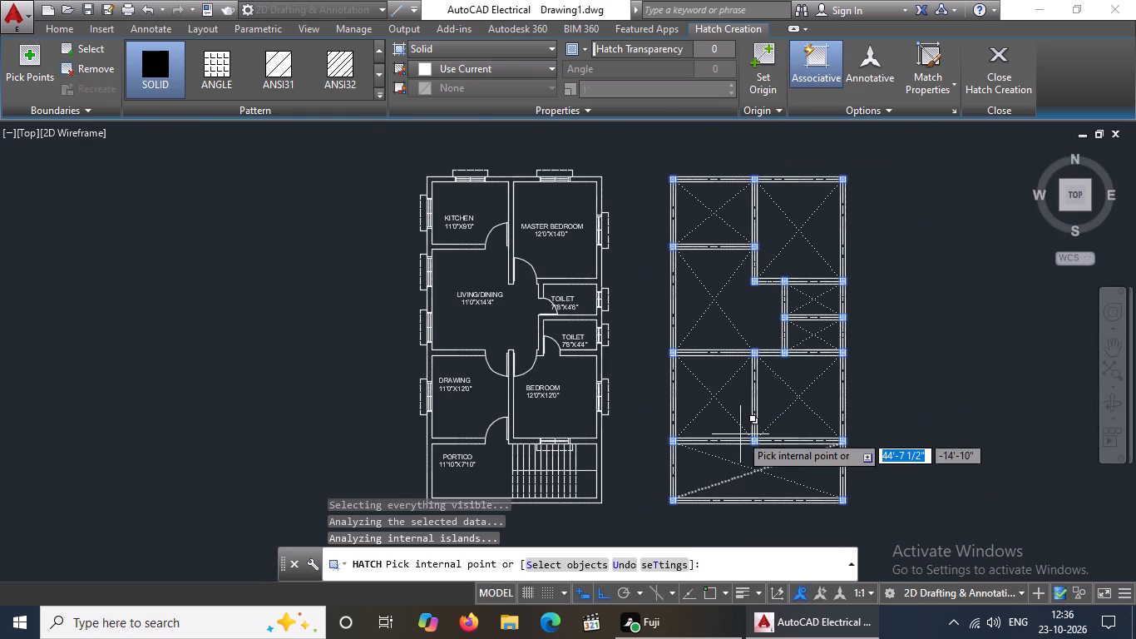
pyautogui.click(989, 79)
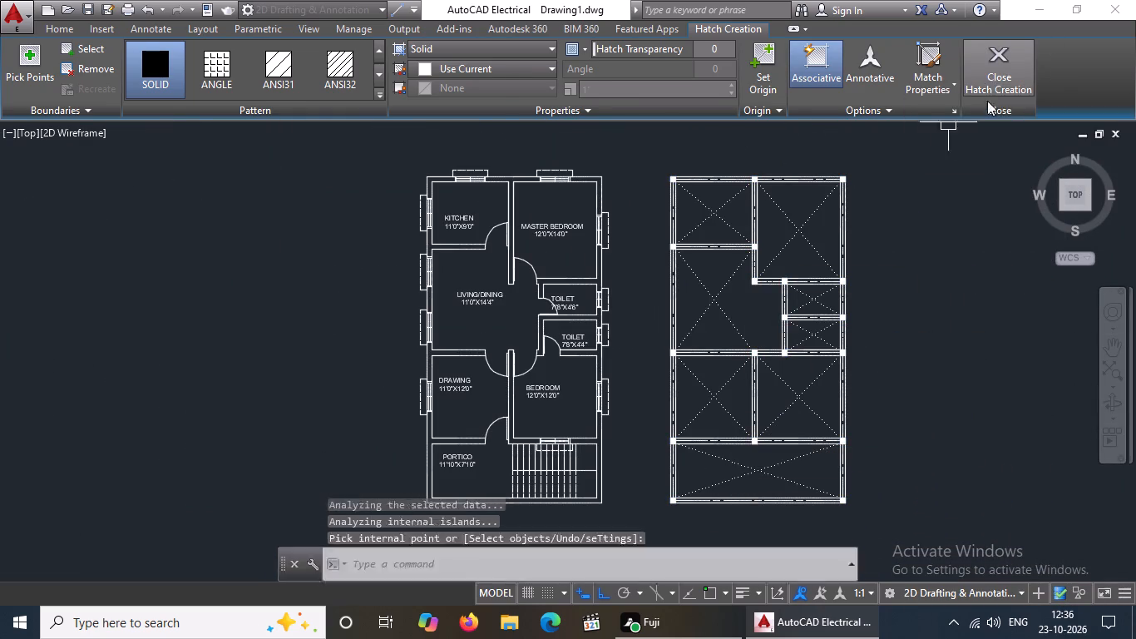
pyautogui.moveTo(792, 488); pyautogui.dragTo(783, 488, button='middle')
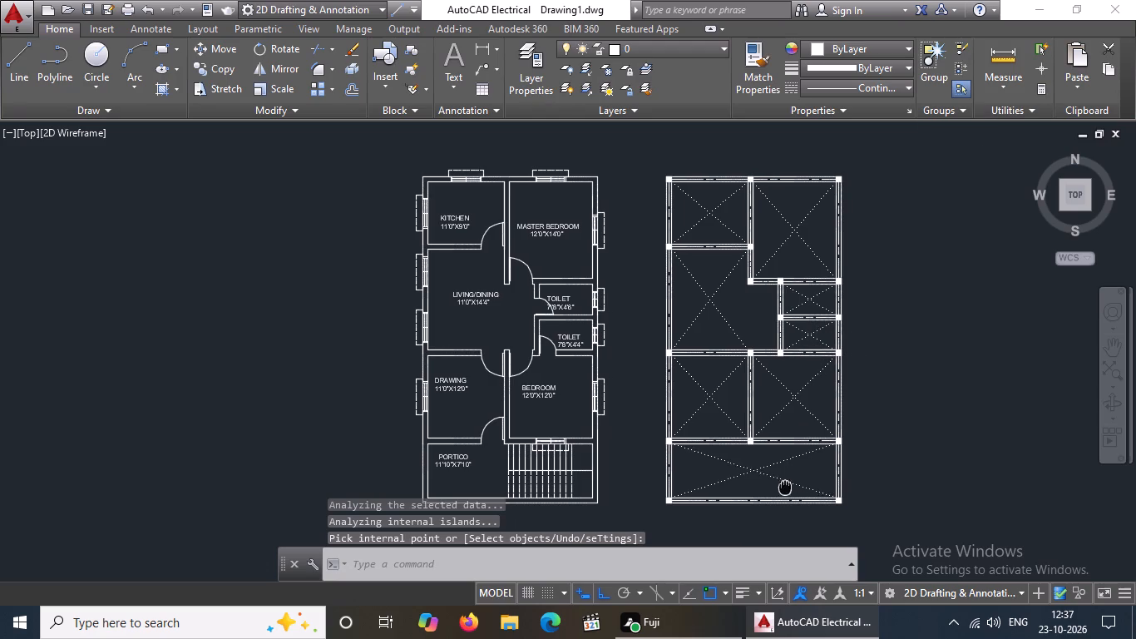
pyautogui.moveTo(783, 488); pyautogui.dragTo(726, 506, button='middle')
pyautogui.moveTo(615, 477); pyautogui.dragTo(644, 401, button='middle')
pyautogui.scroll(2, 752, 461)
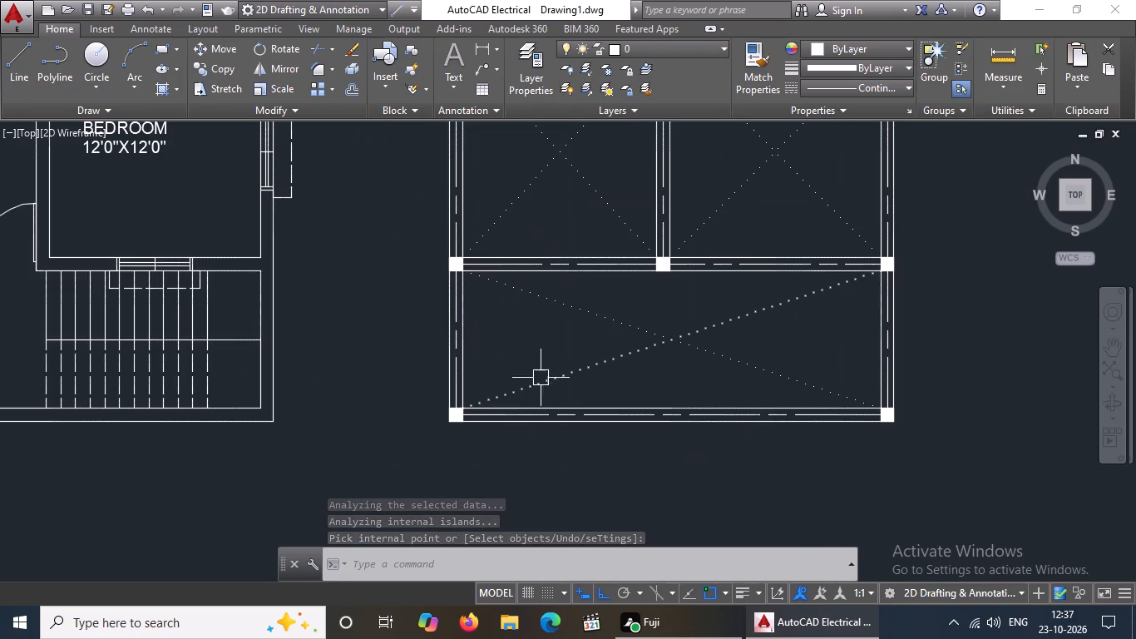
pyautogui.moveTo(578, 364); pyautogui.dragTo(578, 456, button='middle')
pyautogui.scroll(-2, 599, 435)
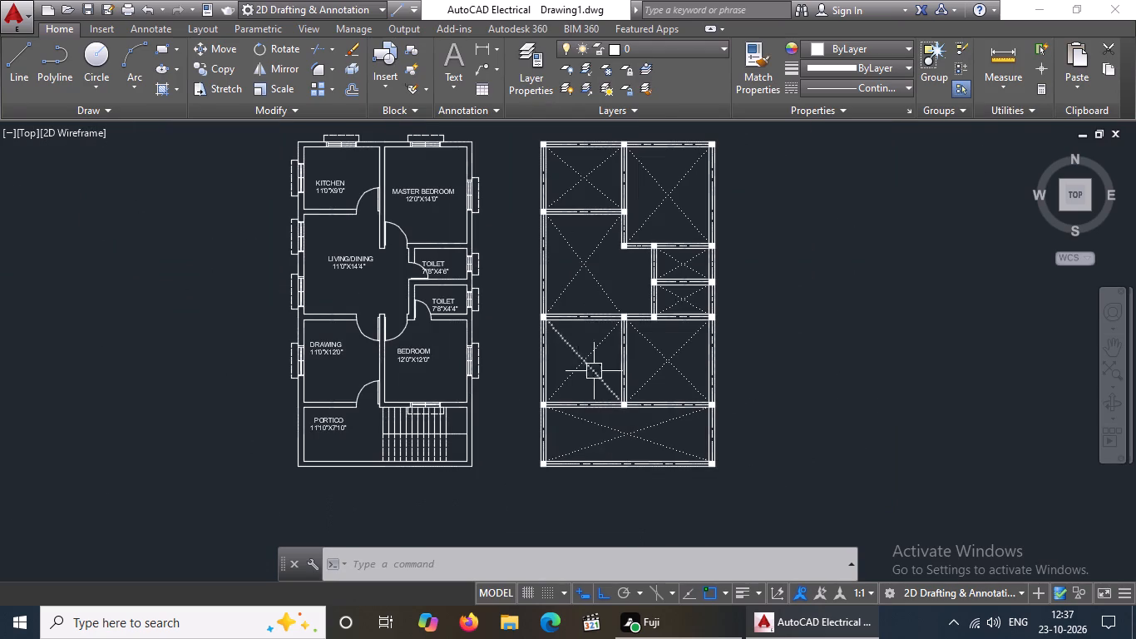
# Offset the upper edge of the kitchen bay's outer corner column upward twice at 5" spacing.
pyautogui.press('Escape')
pyautogui.press('o')
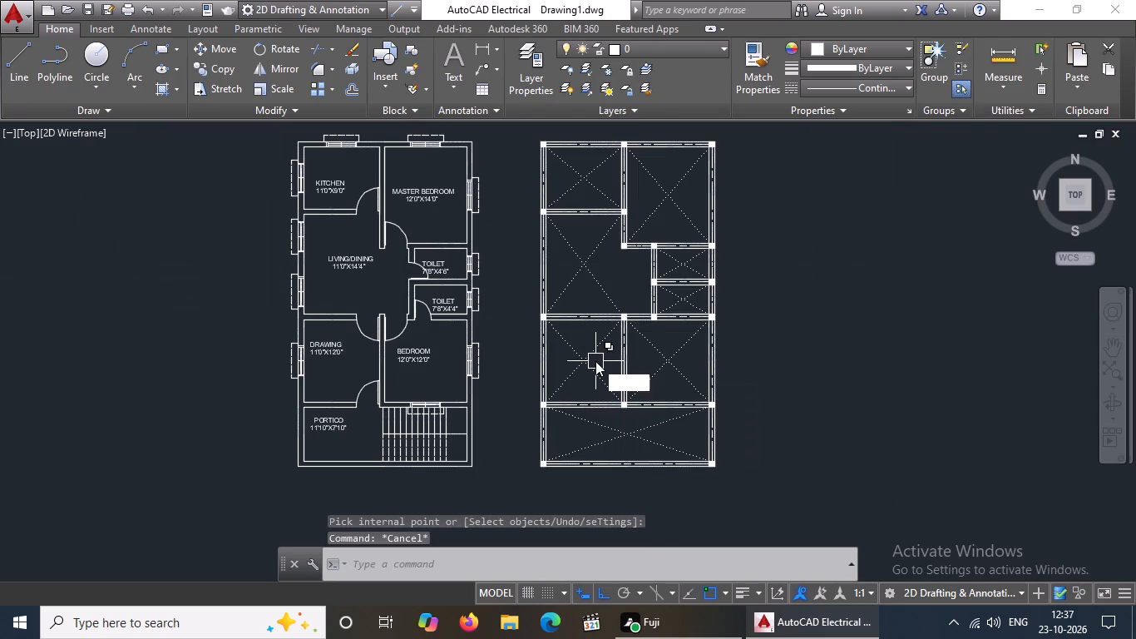
pyautogui.press('Return')
pyautogui.write('5"')
pyautogui.press('Return')
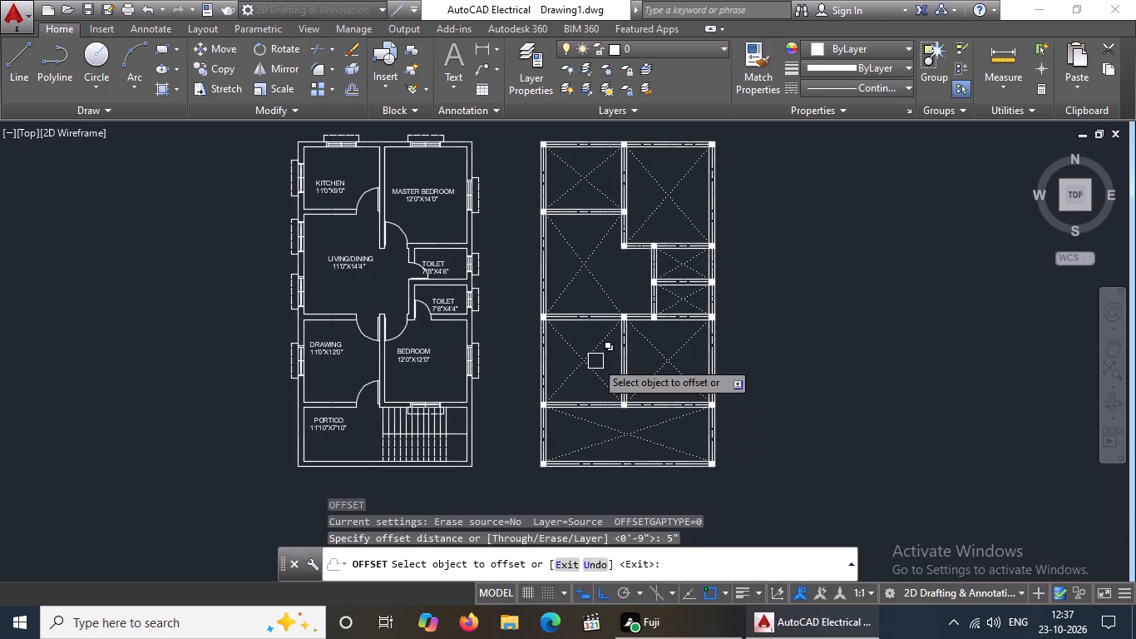
pyautogui.moveTo(577, 191); pyautogui.dragTo(580, 328, button='middle')
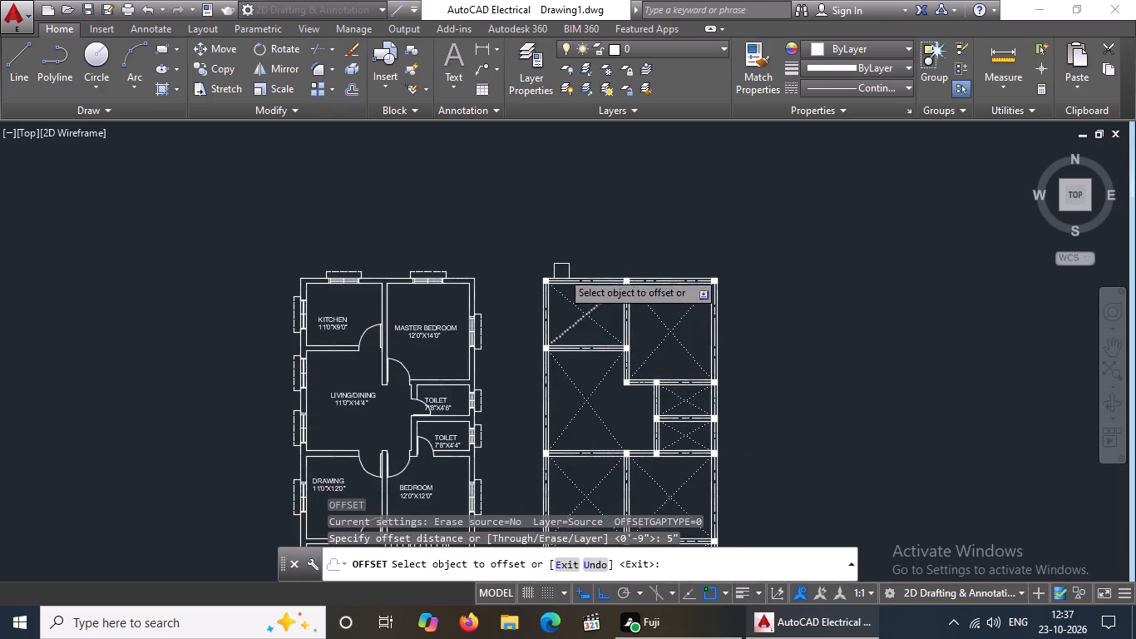
pyautogui.scroll(3, 561, 271)
pyautogui.click(516, 291)
pyautogui.click(527, 248)
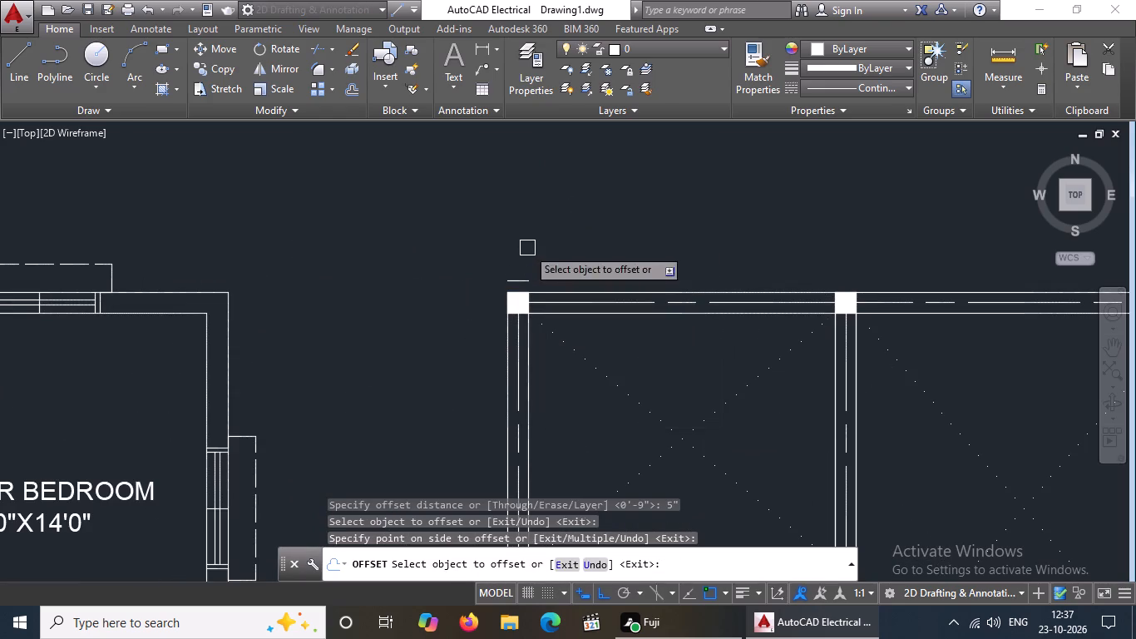
pyautogui.click(519, 276)
pyautogui.click(519, 238)
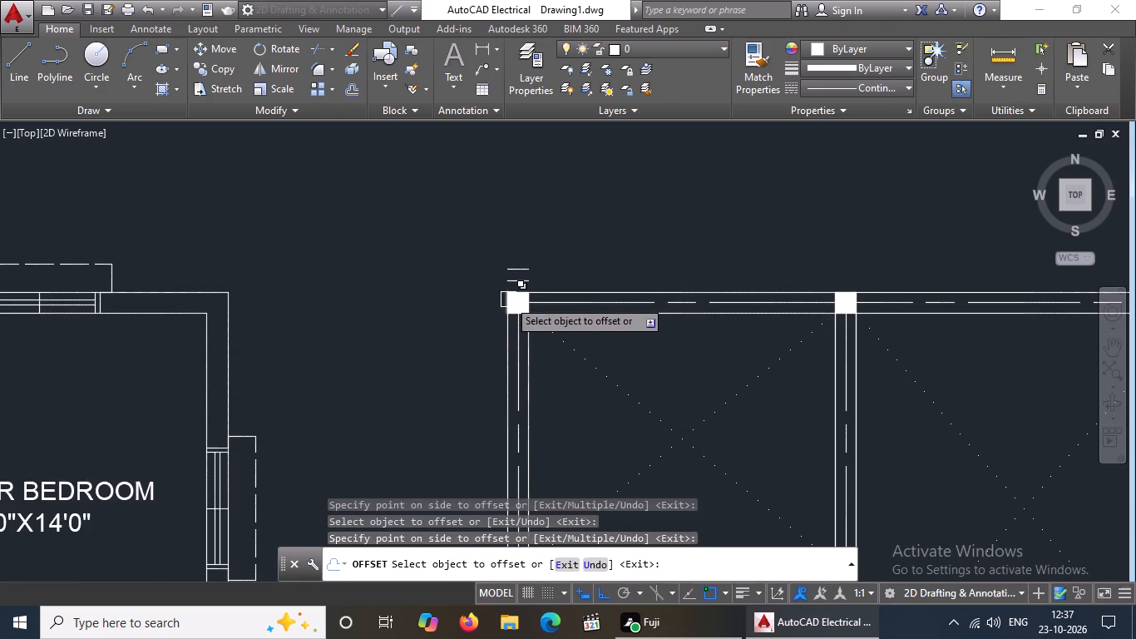
# Offset the same corner column's left and lower edges outward twice each at 5" spacing.
pyautogui.moveTo(509, 302); pyautogui.dragTo(499, 304)
pyautogui.click(457, 311)
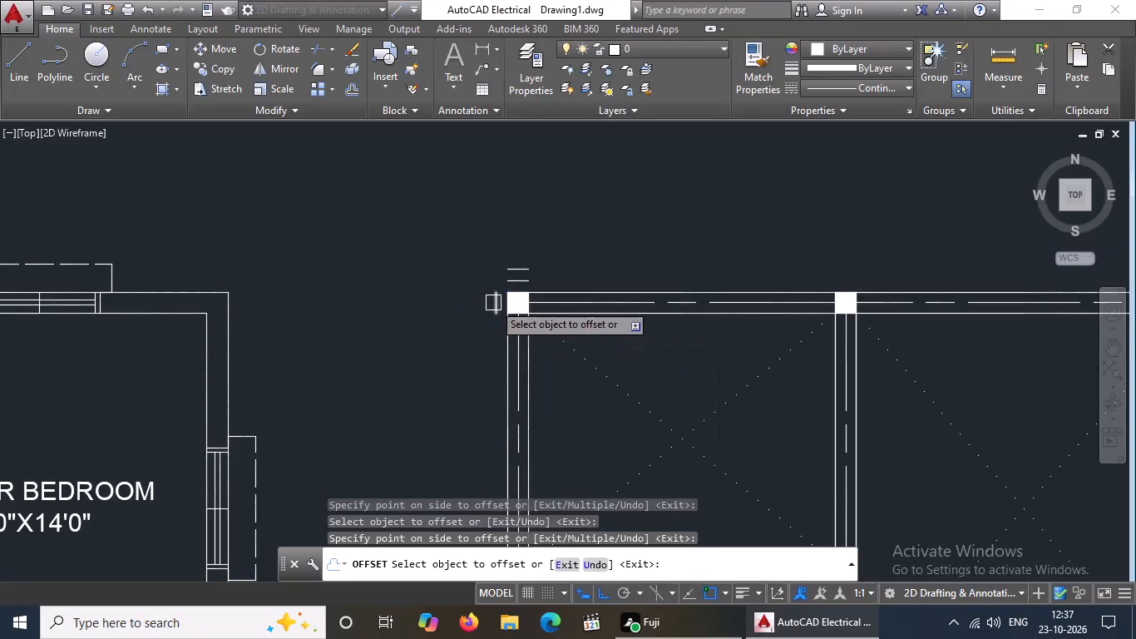
pyautogui.moveTo(493, 303); pyautogui.dragTo(486, 304)
pyautogui.click(388, 307)
pyautogui.scroll(2, 571, 312)
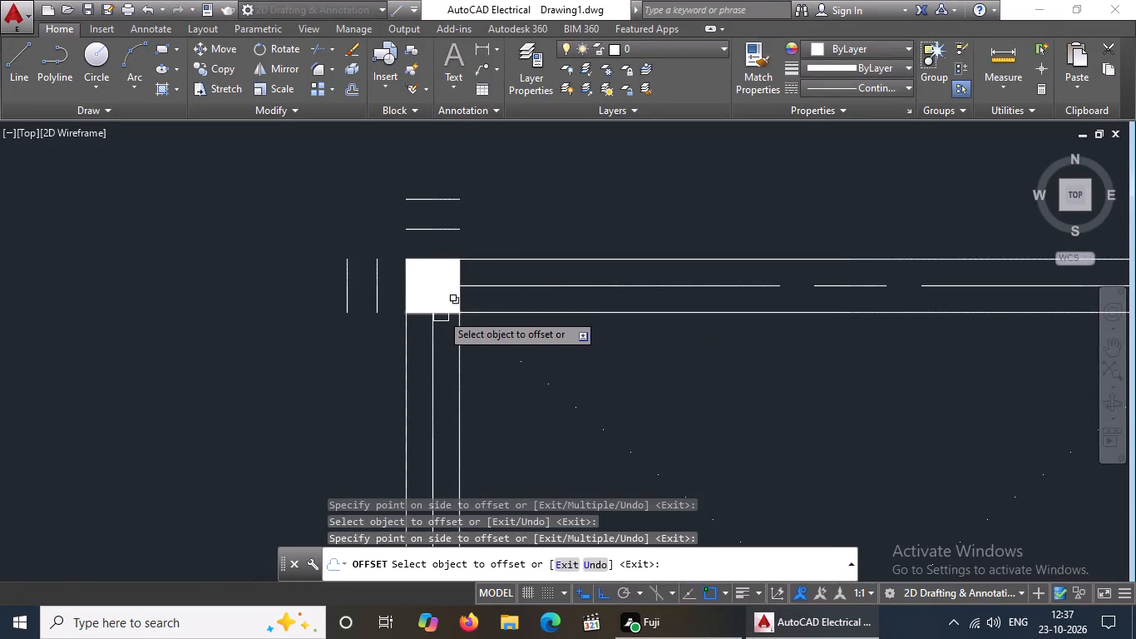
pyautogui.click(441, 313)
pyautogui.click(445, 391)
pyautogui.click(447, 345)
pyautogui.click(442, 388)
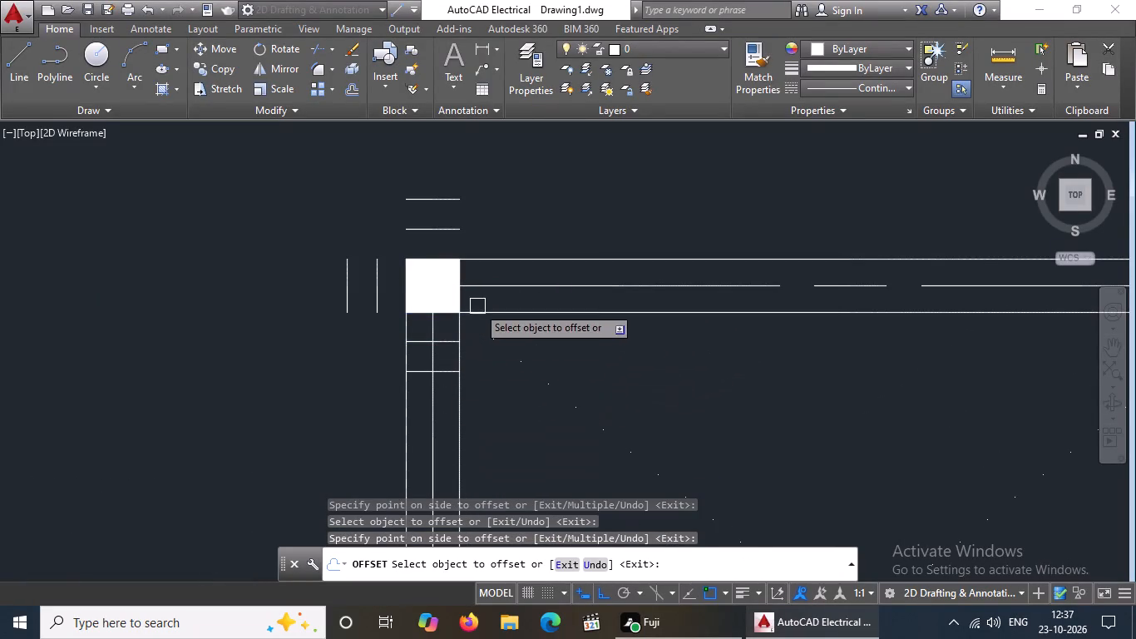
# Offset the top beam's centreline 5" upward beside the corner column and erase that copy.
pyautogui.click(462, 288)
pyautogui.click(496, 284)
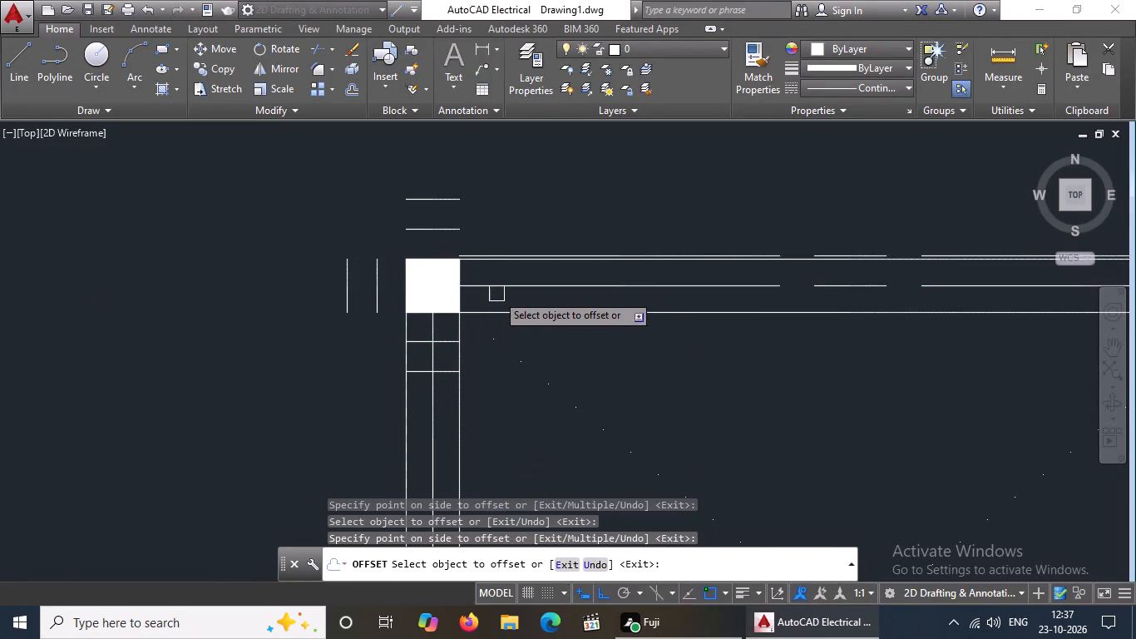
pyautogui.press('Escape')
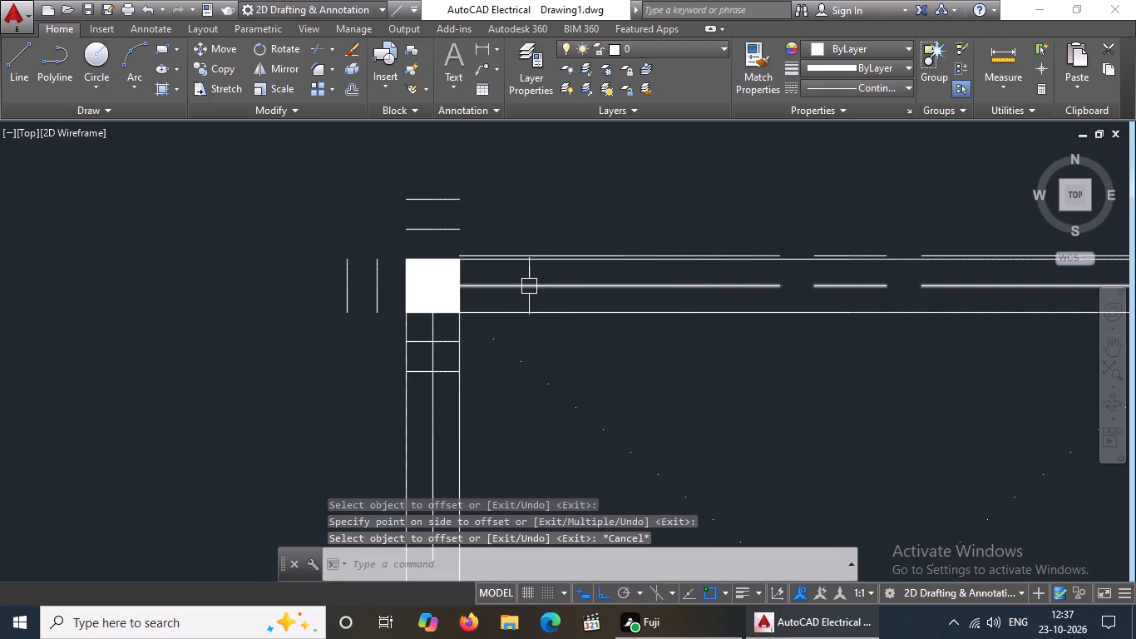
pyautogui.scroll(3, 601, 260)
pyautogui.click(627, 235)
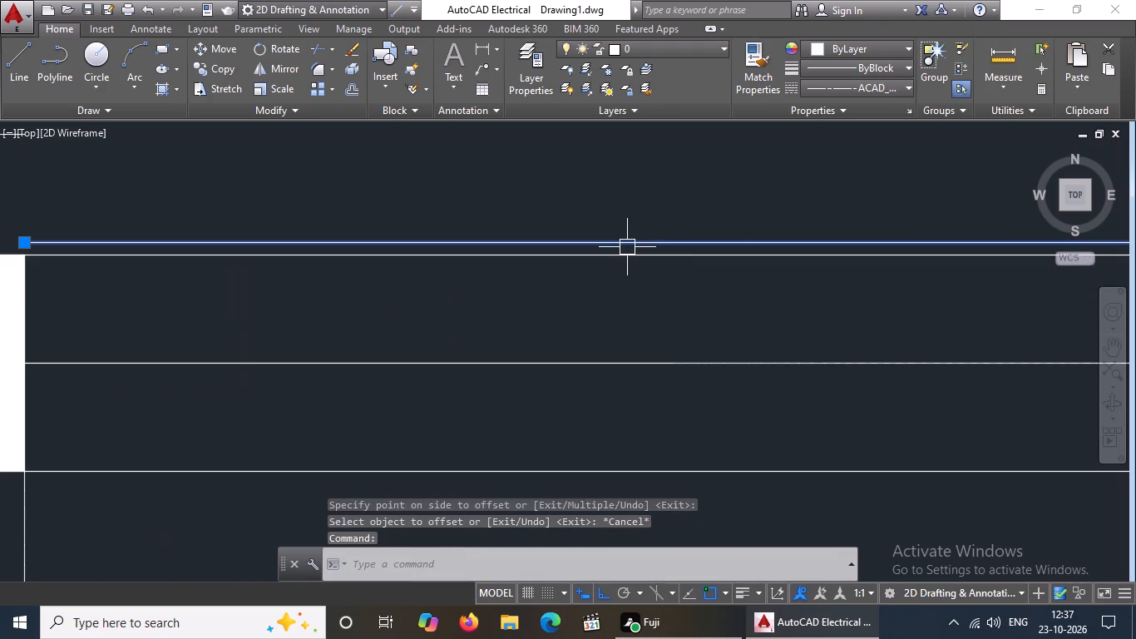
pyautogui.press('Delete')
# Offset the corner column's right edge along the top beam twice at 5" spacing.
pyautogui.scroll(-3, 628, 251)
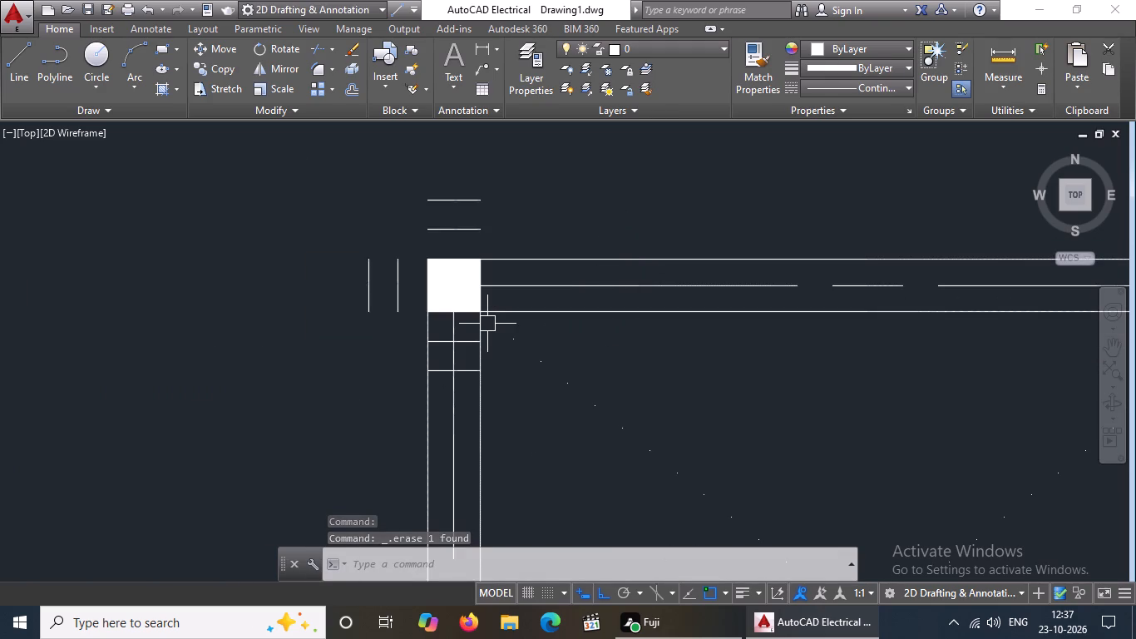
pyautogui.press('o')
pyautogui.press('Return')
pyautogui.press('5')
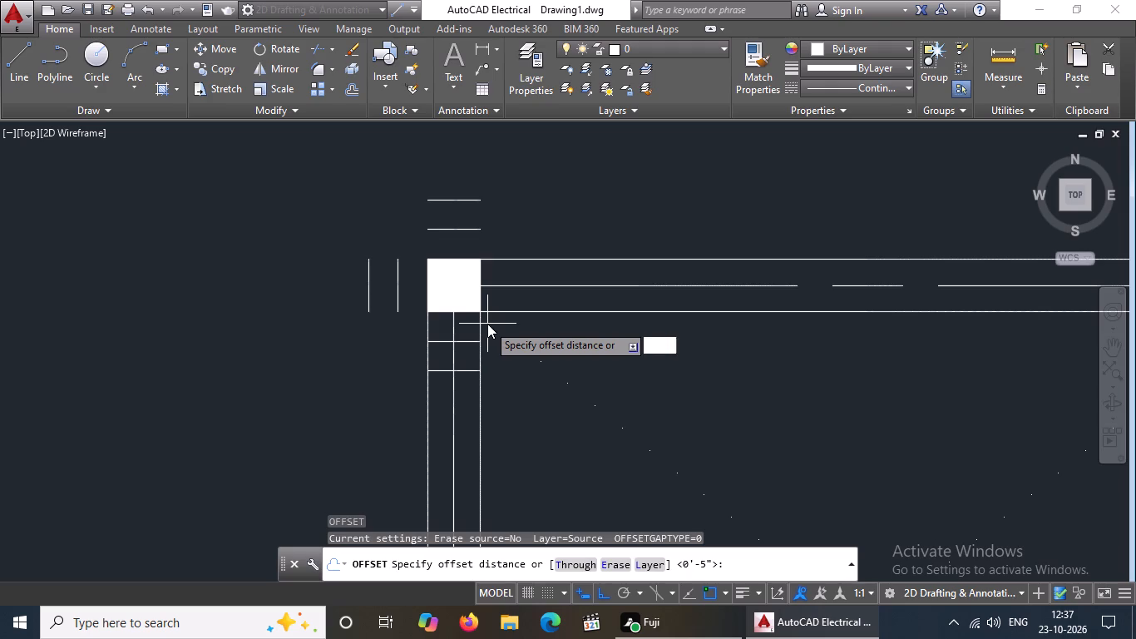
pyautogui.hotkey('shift', '"')
pyautogui.press('Return')
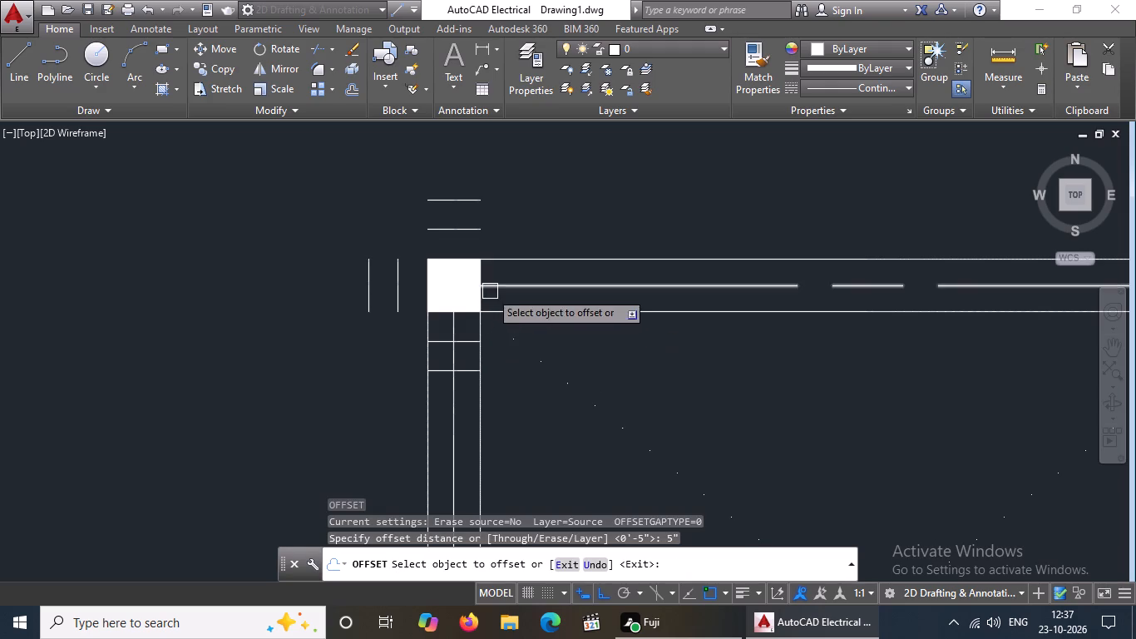
pyautogui.click(482, 285)
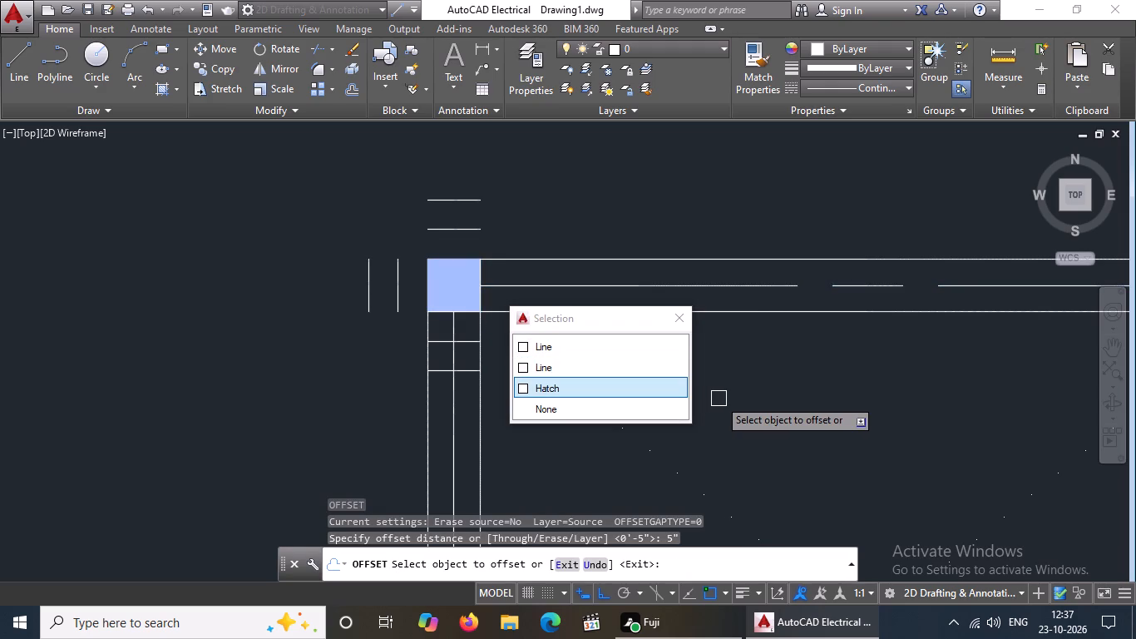
pyautogui.press('Escape')
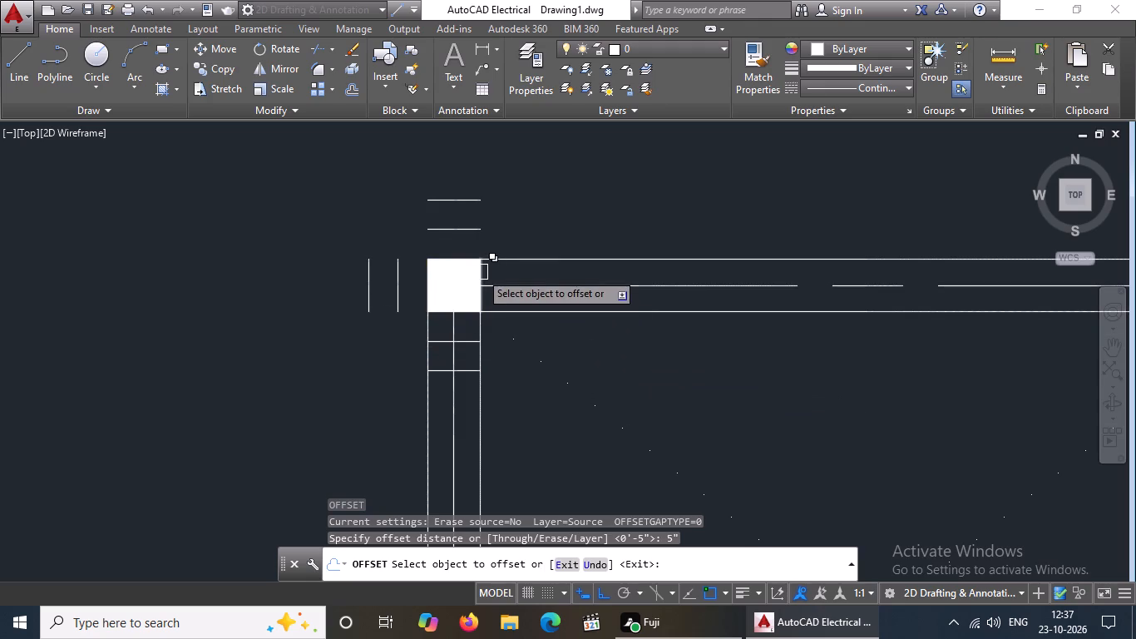
pyautogui.moveTo(481, 272); pyautogui.dragTo(488, 272)
pyautogui.click(556, 278)
pyautogui.moveTo(507, 271); pyautogui.dragTo(531, 271)
pyautogui.click(550, 274)
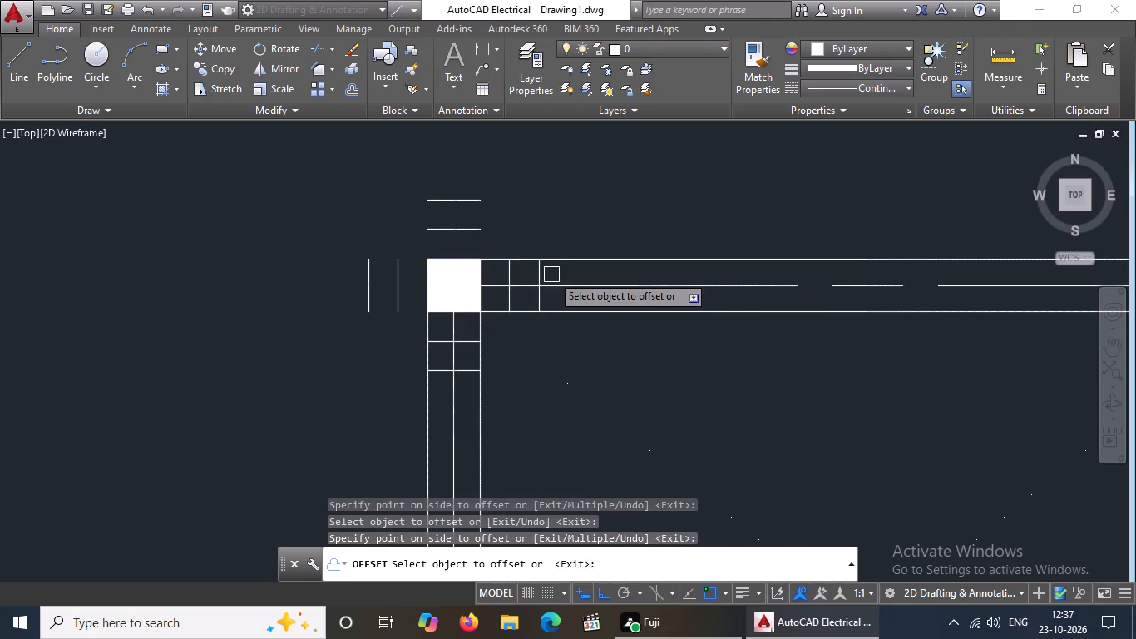
# Offset the upper and left edges of the top column between the kitchen and master bedroom bays outward twice each at 5" spacing.
pyautogui.scroll(-3, 558, 278)
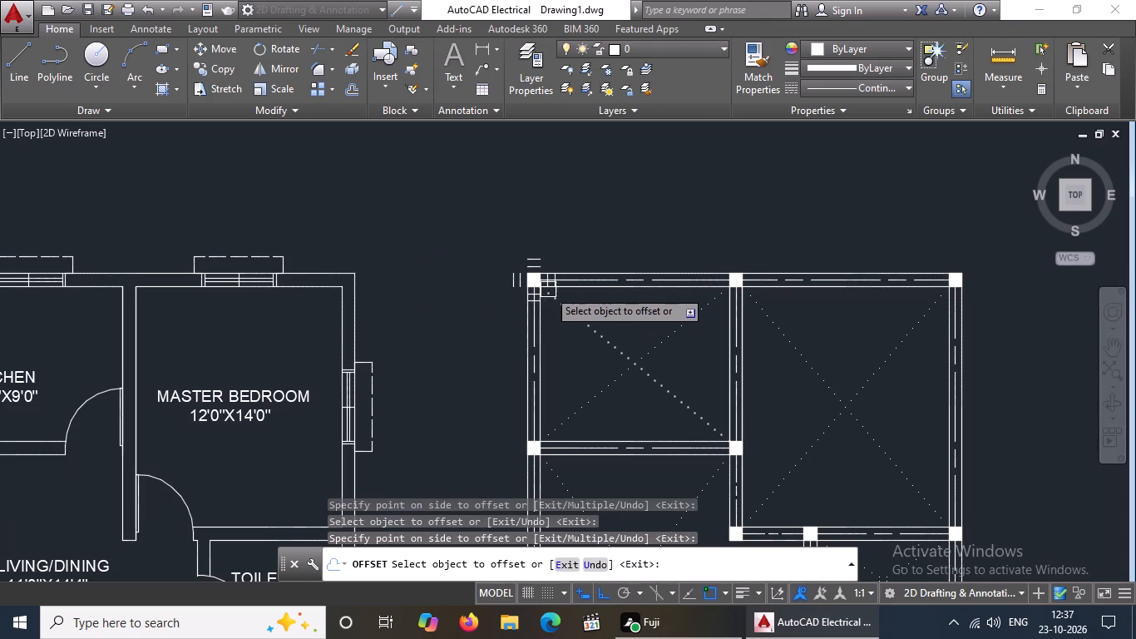
pyautogui.scroll(3, 759, 265)
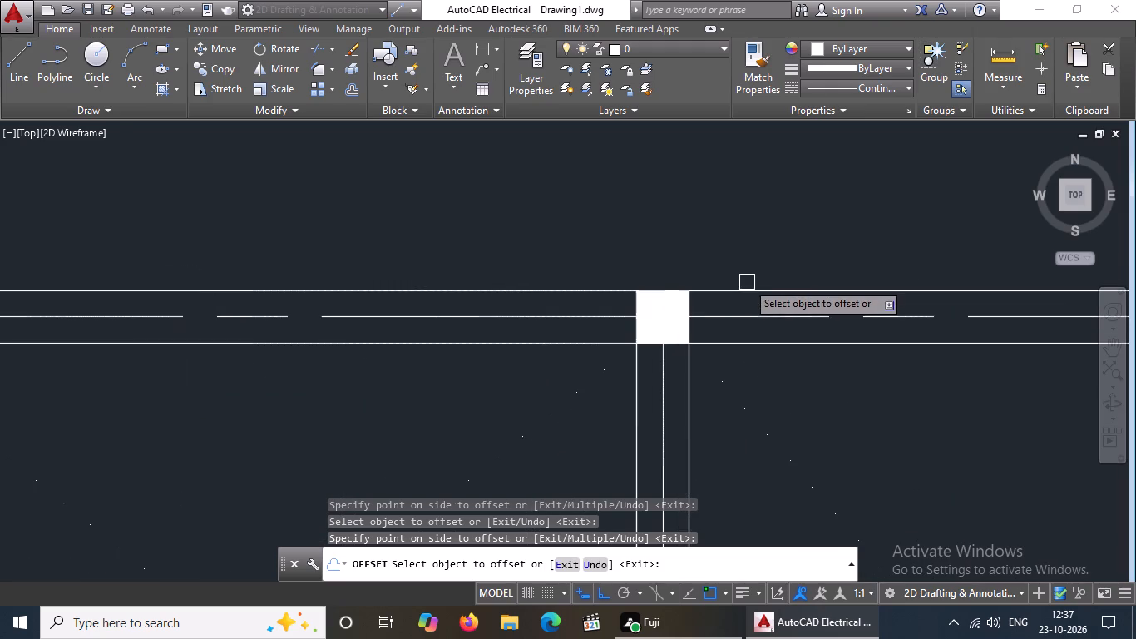
pyautogui.moveTo(657, 286); pyautogui.dragTo(654, 275)
pyautogui.click(653, 248)
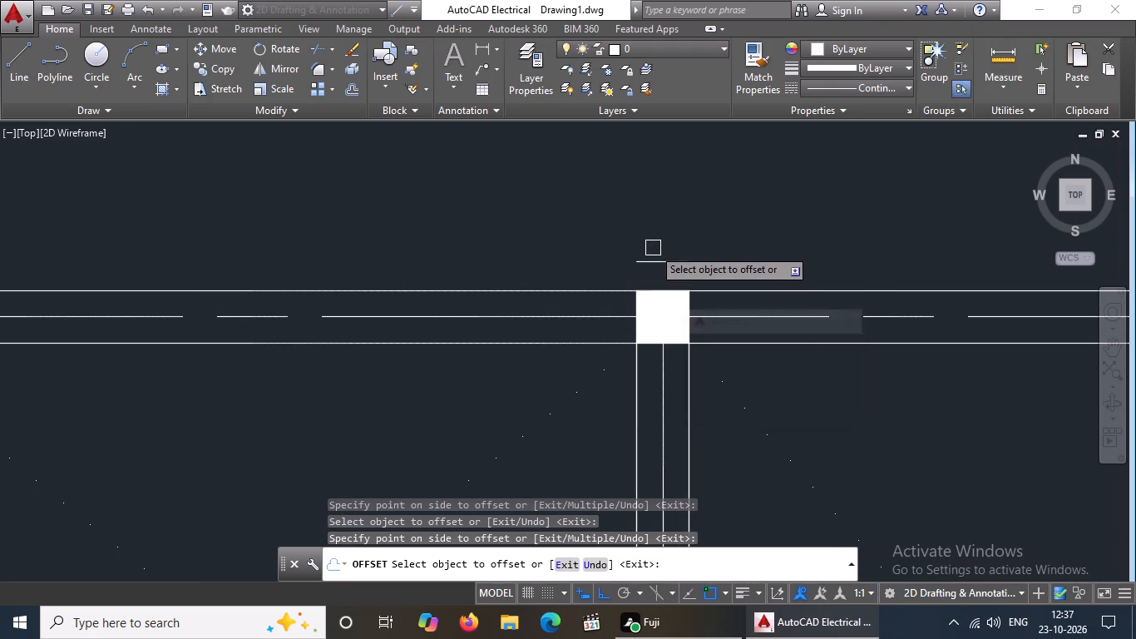
pyautogui.click(657, 260)
pyautogui.click(657, 223)
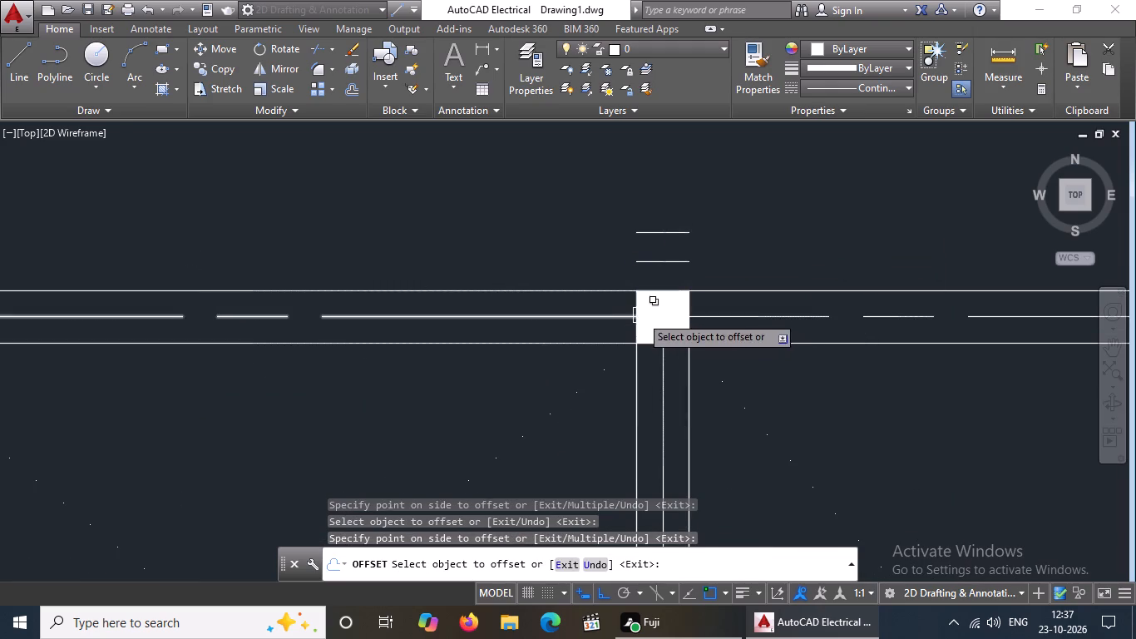
pyautogui.moveTo(637, 304); pyautogui.dragTo(624, 307)
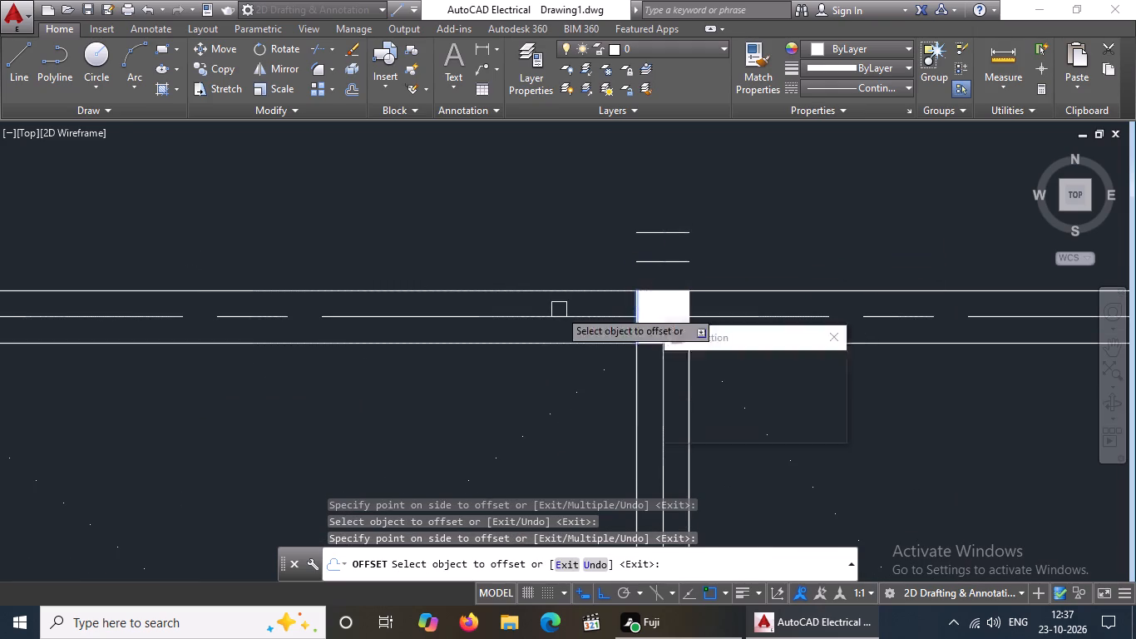
pyautogui.click(559, 310)
pyautogui.moveTo(613, 305); pyautogui.dragTo(605, 308)
pyautogui.moveTo(557, 310); pyautogui.dragTo(566, 307)
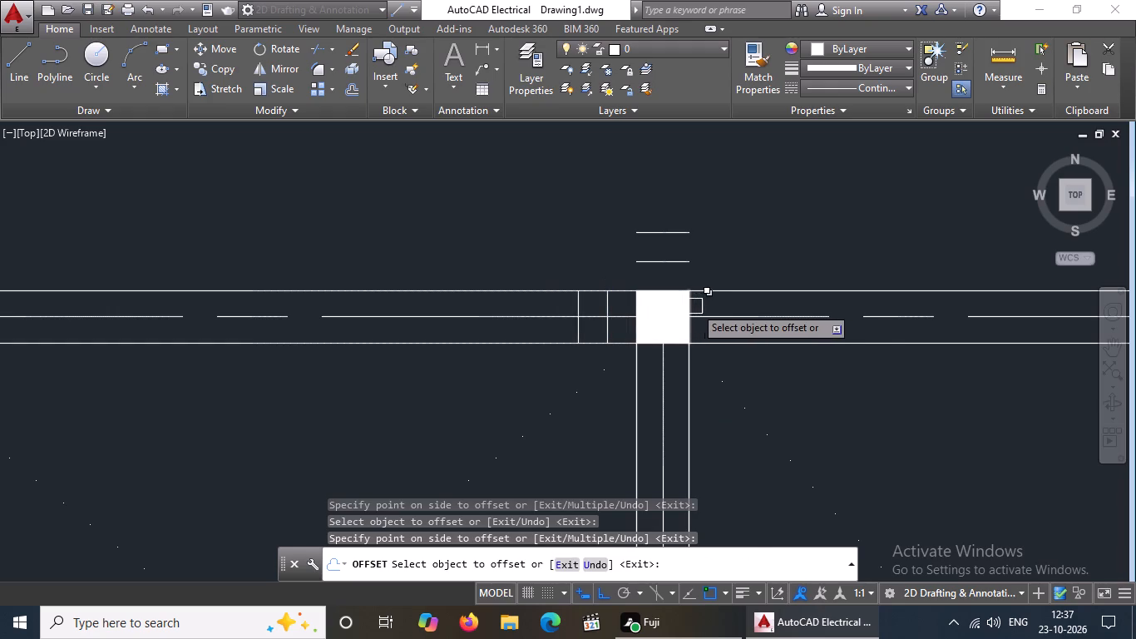
# Offset the right edge of the top column between the kitchen and master bedroom bays along the top beam twice at 5" spacing.
pyautogui.moveTo(691, 308); pyautogui.dragTo(716, 305)
pyautogui.click(753, 305)
pyautogui.moveTo(715, 310); pyautogui.dragTo(753, 302)
pyautogui.click(784, 300)
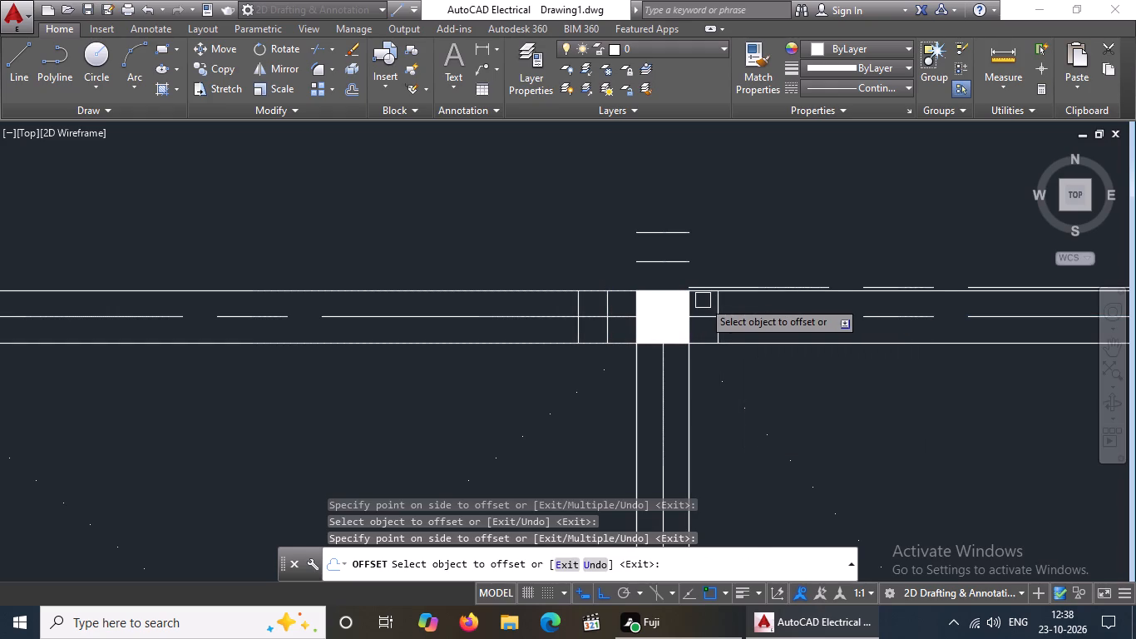
pyautogui.moveTo(719, 306); pyautogui.dragTo(769, 306)
pyautogui.click(800, 306)
pyautogui.press('Escape')
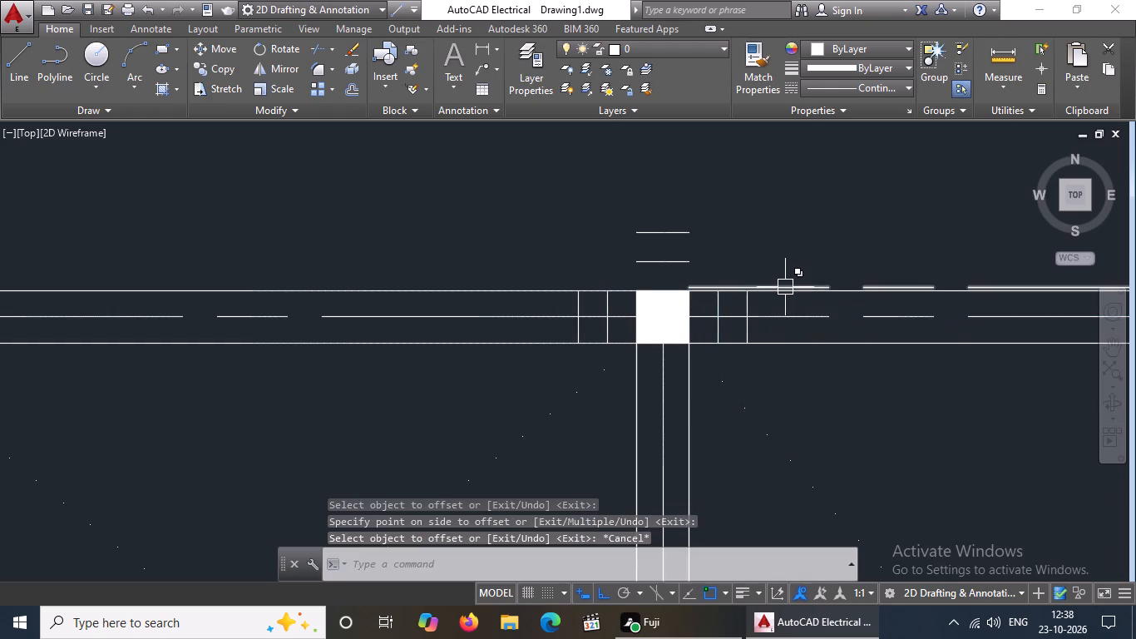
# Erase the stray centreline copy running just above the top beam, beside that column.
pyautogui.scroll(2, 763, 283)
pyautogui.click(761, 299)
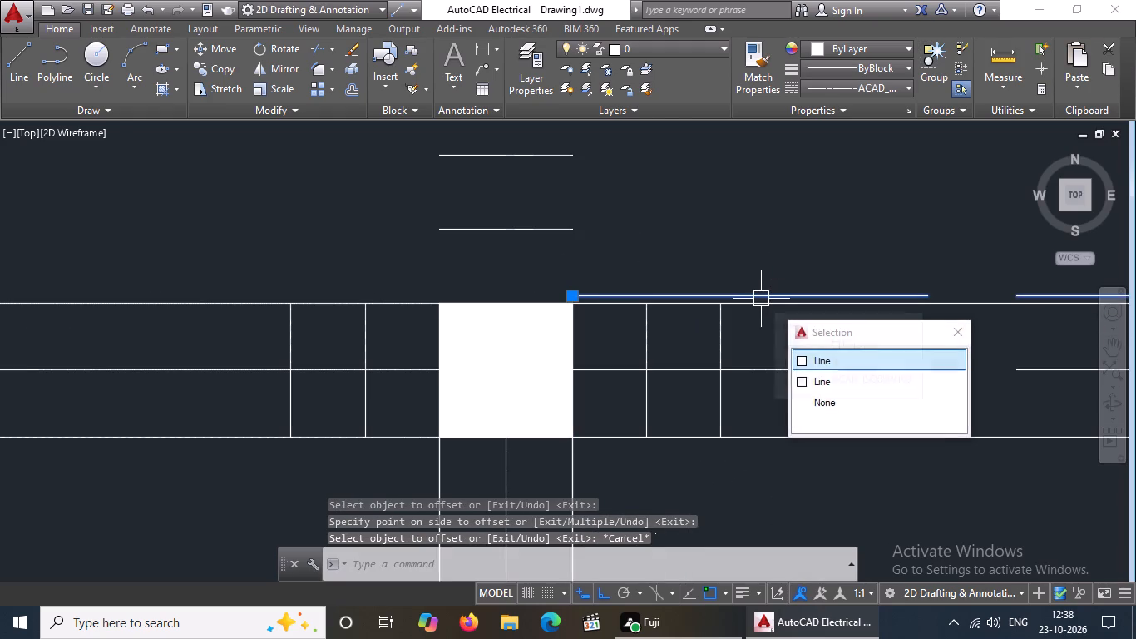
pyautogui.press('Delete')
pyautogui.scroll(-3, 728, 328)
pyautogui.press('Escape')
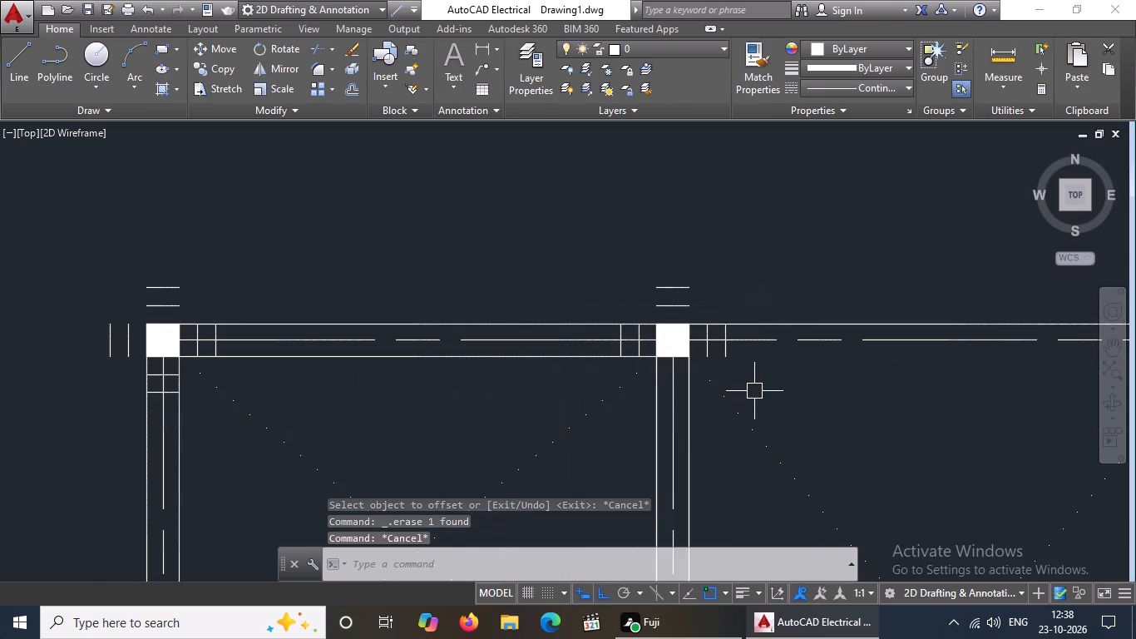
# Offset the same column's lower edge downward into the vertical beam twice at 5" spacing.
pyautogui.press('o')
pyautogui.press('Return')
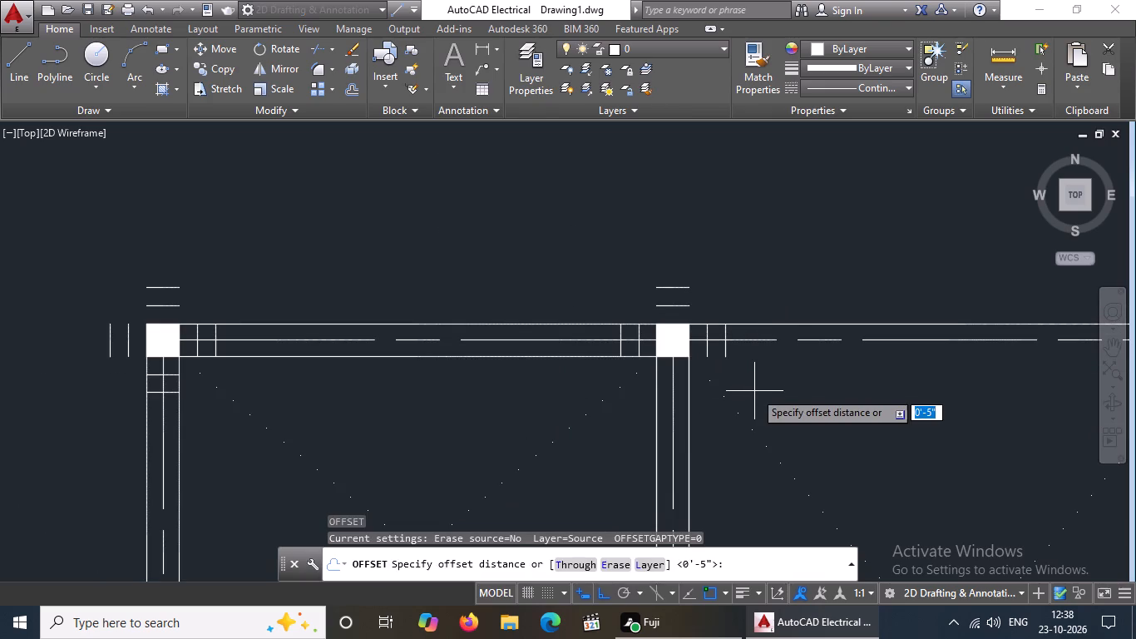
pyautogui.press('5')
pyautogui.hotkey('shift', '"')
pyautogui.press('Return')
pyautogui.scroll(2, 669, 381)
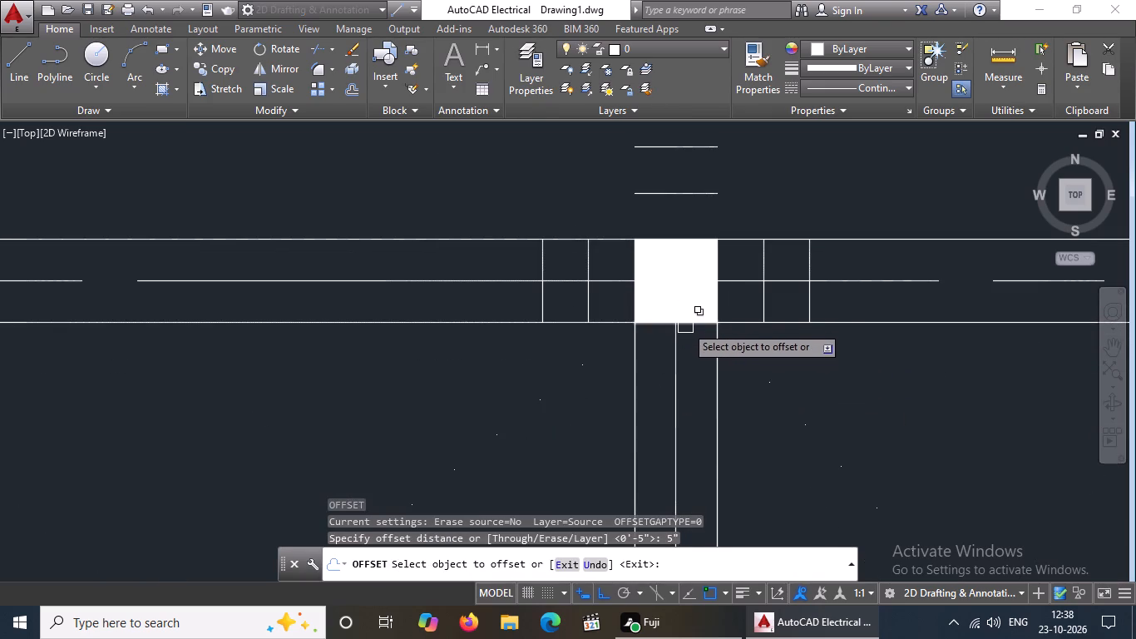
pyautogui.click(685, 325)
pyautogui.click(689, 396)
pyautogui.click(691, 366)
pyautogui.click(693, 422)
# Offset the left and upper edges of the column at the plan's top-right corner outward twice each at 5" spacing.
pyautogui.scroll(-4, 700, 415)
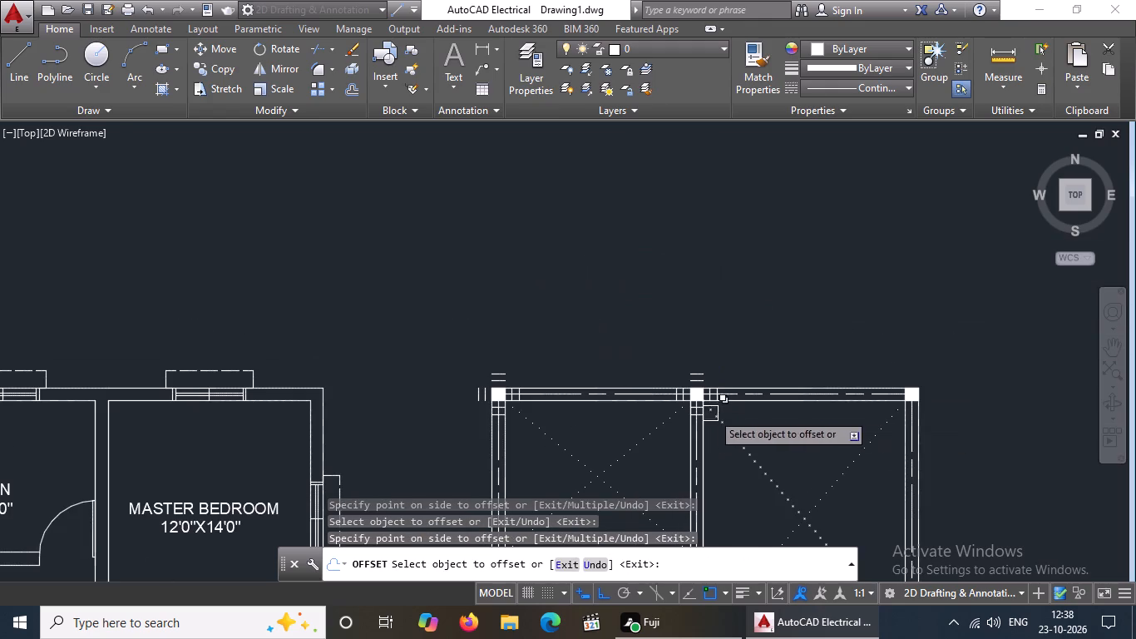
pyautogui.scroll(3, 989, 408)
pyautogui.scroll(2, 609, 345)
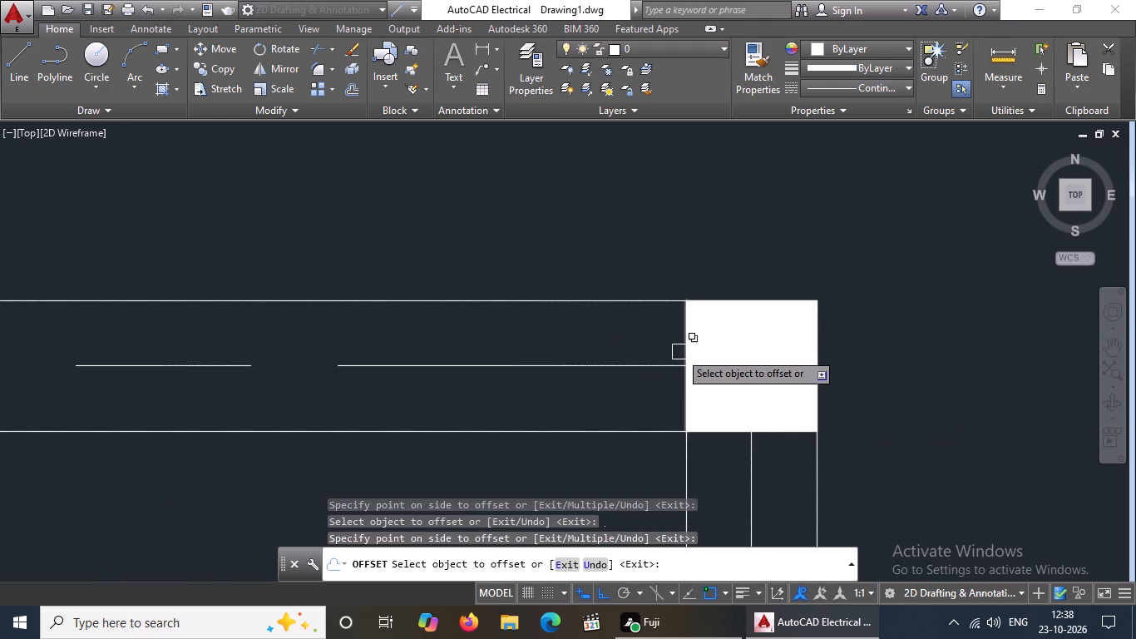
pyautogui.click(683, 343)
pyautogui.click(585, 352)
pyautogui.click(610, 345)
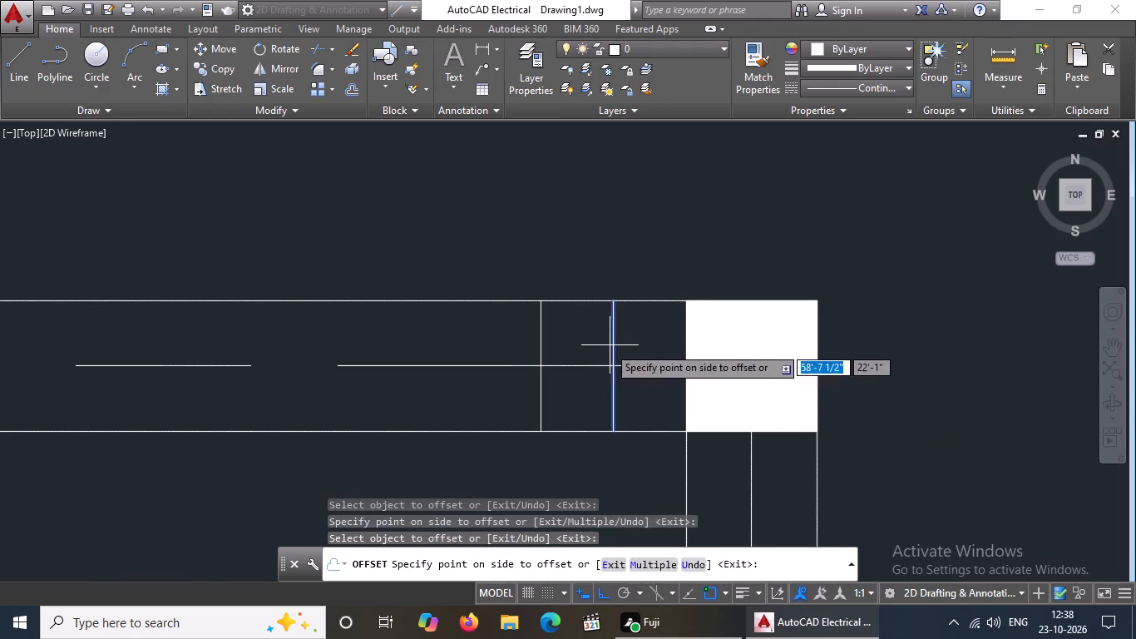
pyautogui.moveTo(585, 354); pyautogui.dragTo(593, 352)
pyautogui.moveTo(737, 302); pyautogui.dragTo(738, 280)
pyautogui.click(740, 231)
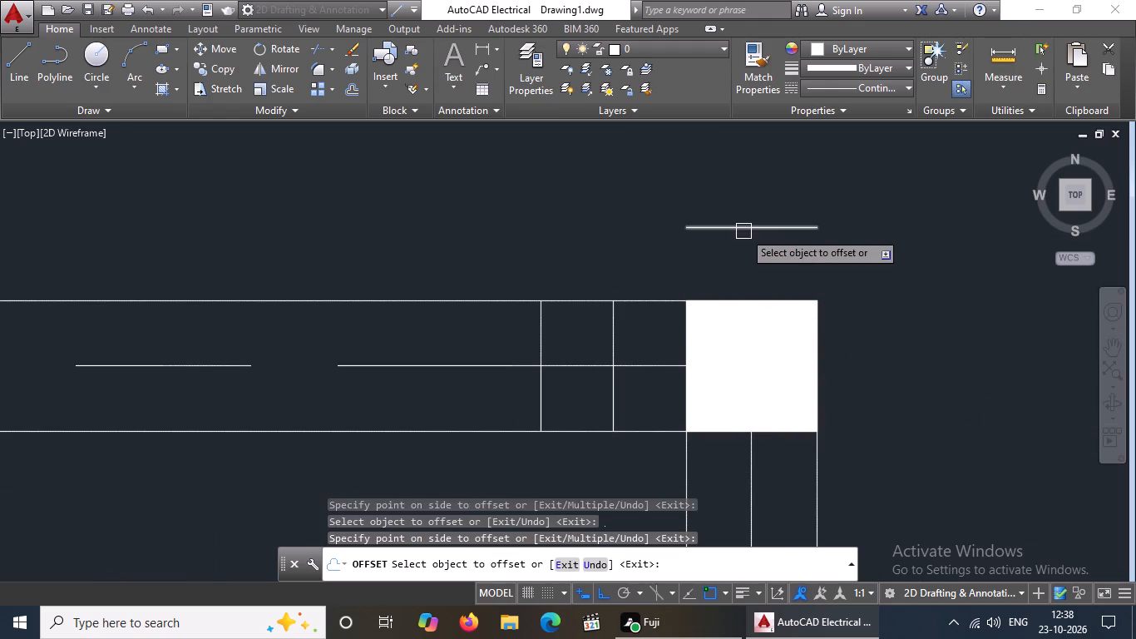
pyautogui.moveTo(744, 230); pyautogui.dragTo(748, 178)
pyautogui.click(751, 145)
# Offset the same top-right corner column's right and lower edges outward twice each at 5" spacing.
pyautogui.click(858, 348)
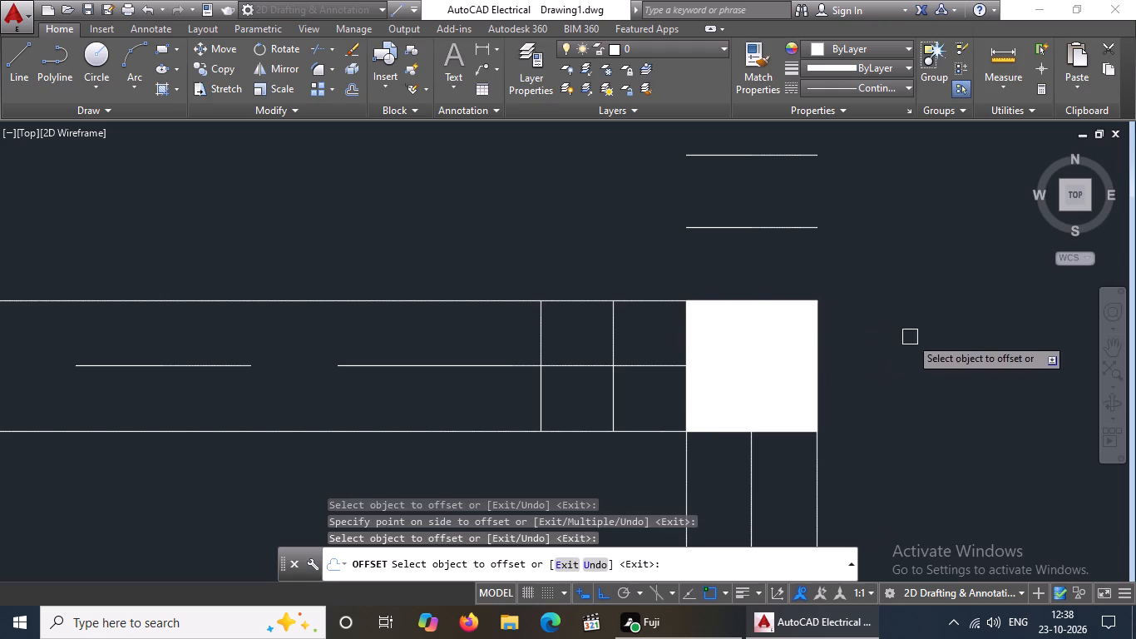
pyautogui.moveTo(822, 359); pyautogui.dragTo(841, 355)
pyautogui.click(878, 353)
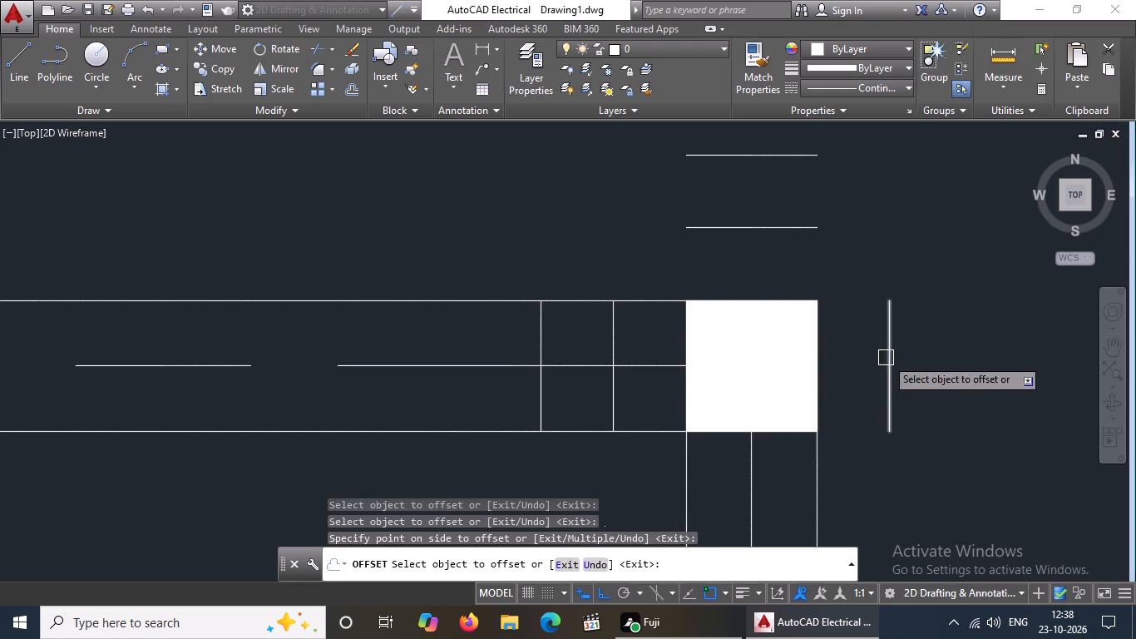
pyautogui.click(886, 357)
pyautogui.click(918, 353)
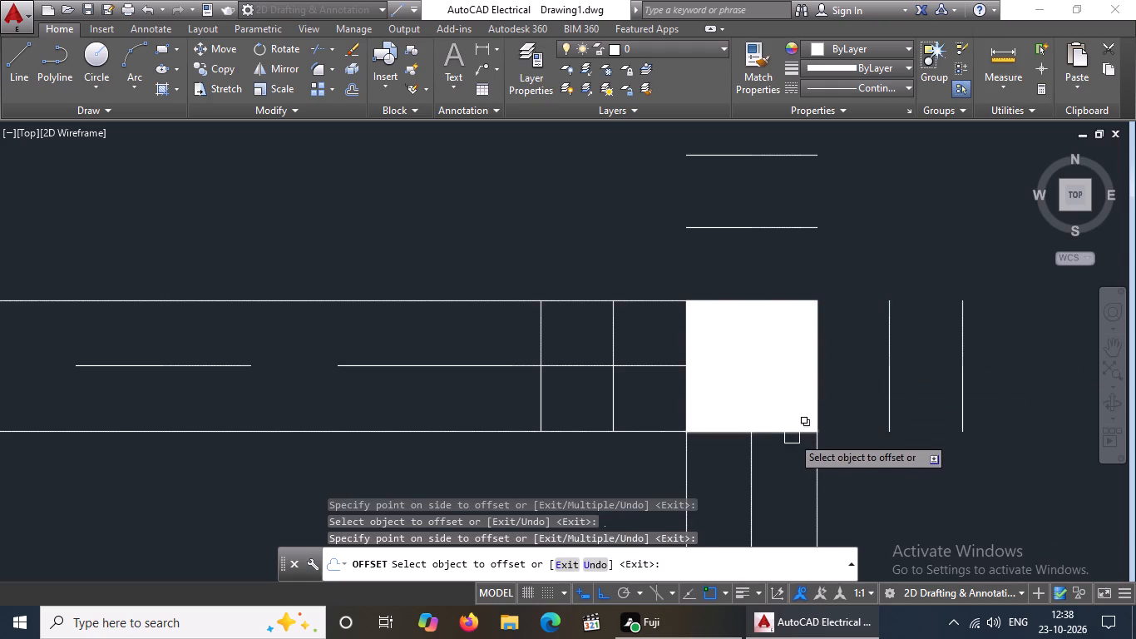
pyautogui.click(792, 433)
pyautogui.click(792, 479)
pyautogui.moveTo(782, 503); pyautogui.dragTo(783, 513)
pyautogui.click(787, 531)
pyautogui.click(788, 532)
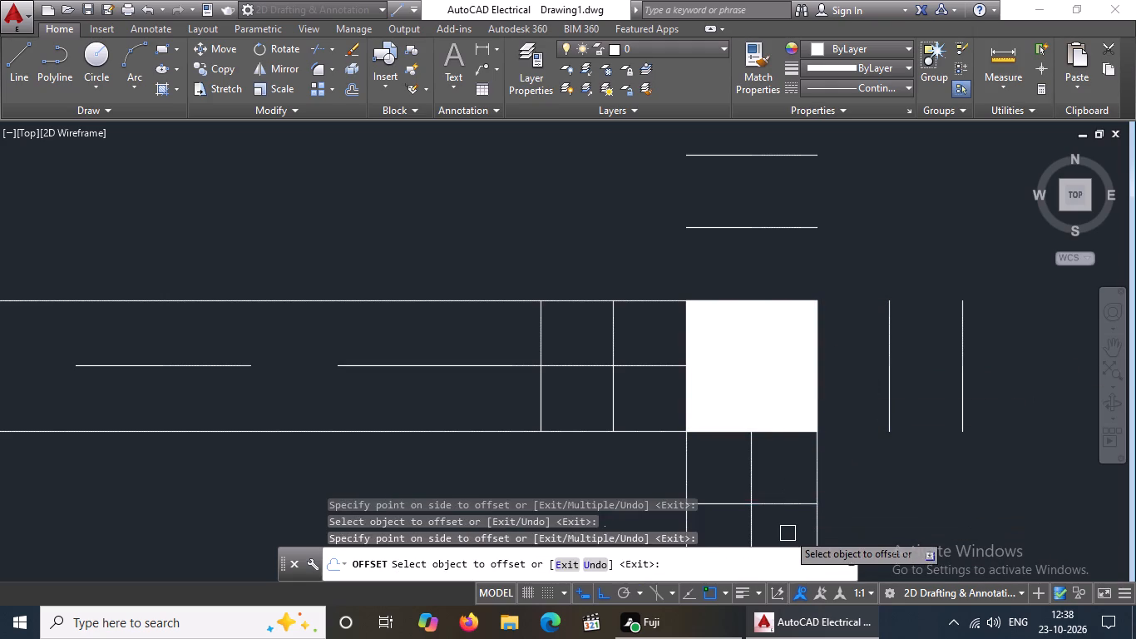
# Offset the upper and right edges of the interior column directly below the top middle column outward twice each at 5" spacing.
pyautogui.scroll(-2, 830, 468)
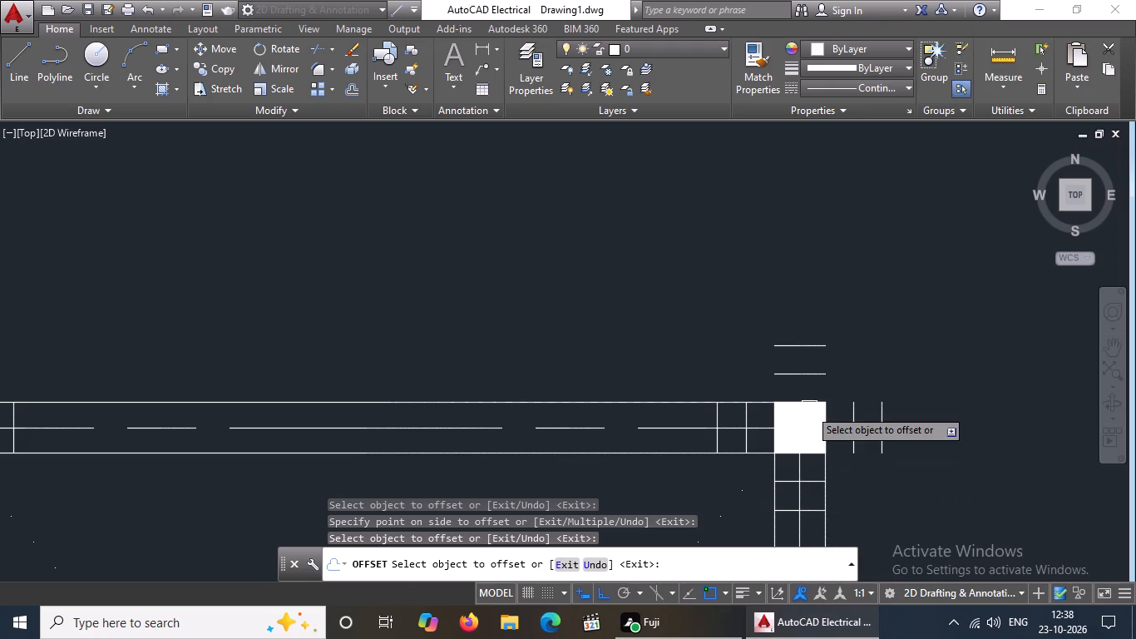
pyautogui.scroll(-2, 805, 369)
pyautogui.moveTo(710, 396); pyautogui.dragTo(636, 293, button='middle')
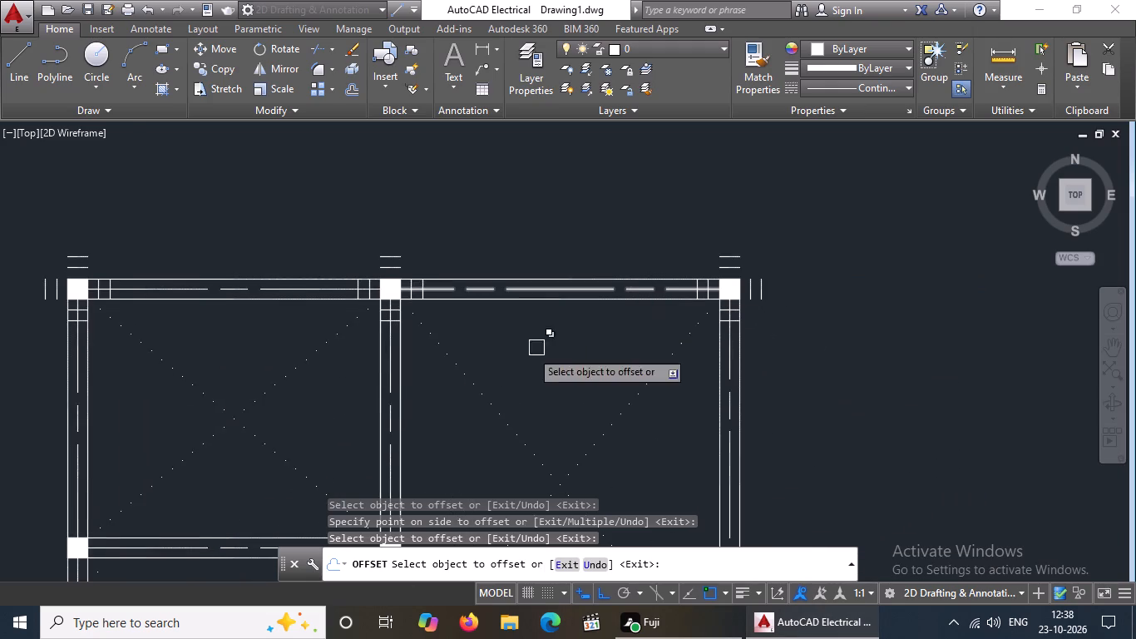
pyautogui.moveTo(521, 355); pyautogui.dragTo(516, 289, button='middle')
pyautogui.moveTo(382, 416); pyautogui.dragTo(470, 210, button='middle')
pyautogui.scroll(2, 460, 251)
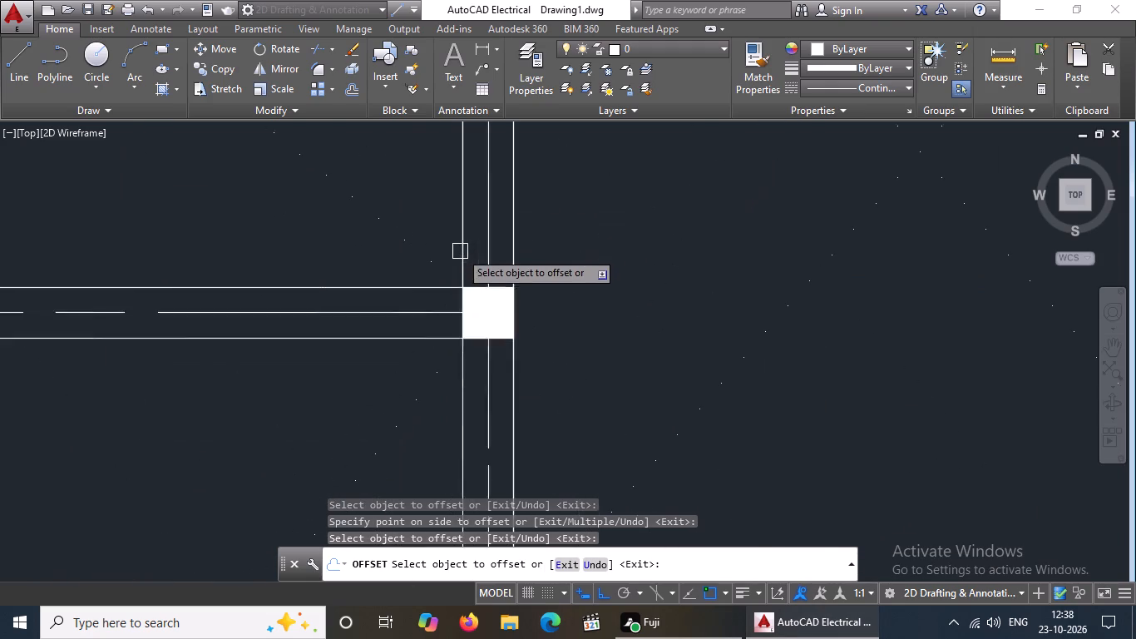
pyautogui.scroll(3, 498, 275)
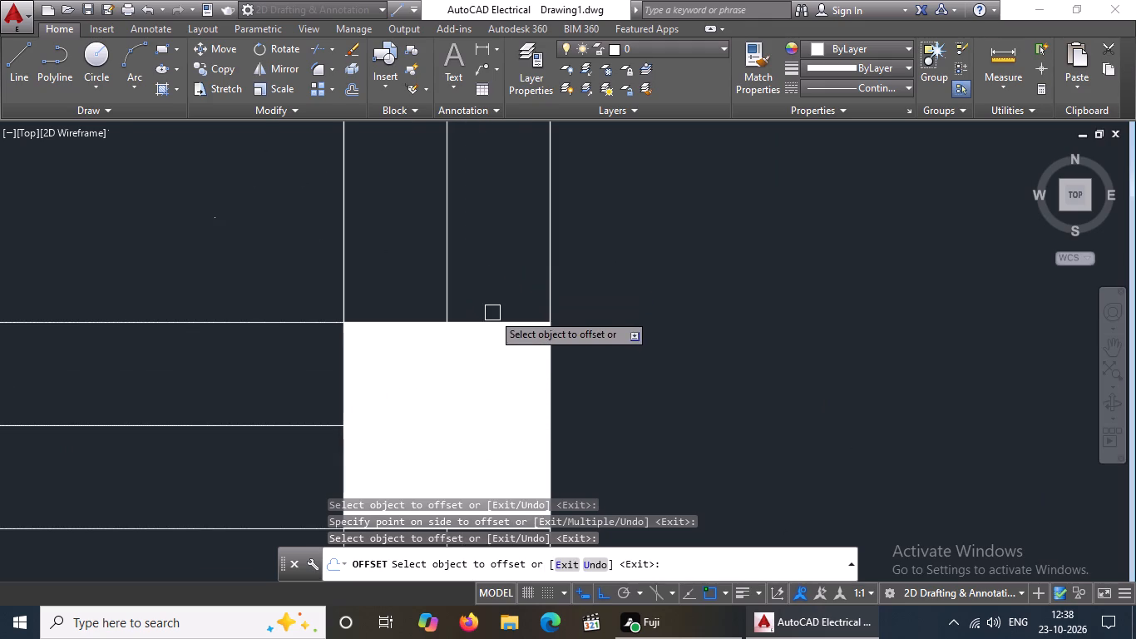
pyautogui.click(489, 318)
pyautogui.click(497, 255)
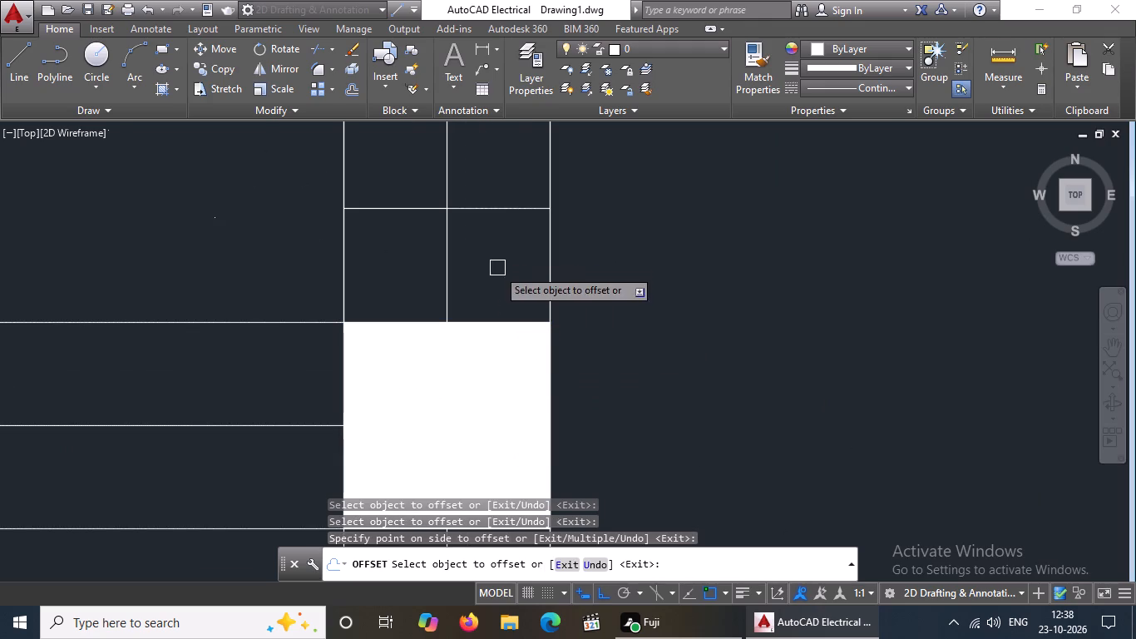
pyautogui.click(487, 208)
pyautogui.click(494, 181)
pyautogui.scroll(-3, 509, 257)
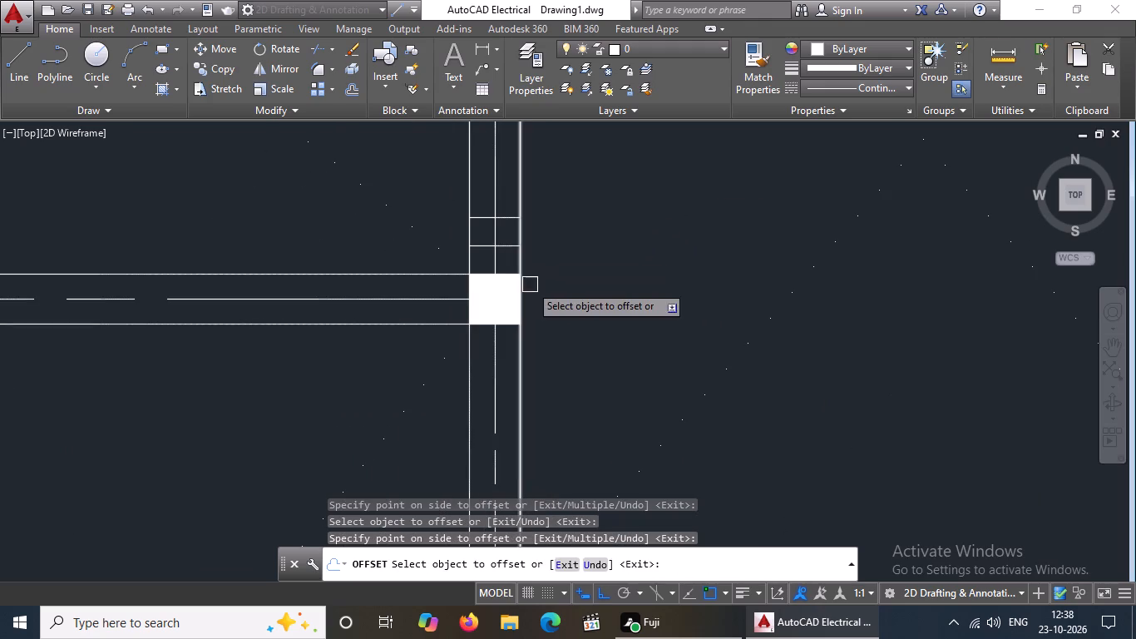
pyautogui.click(522, 304)
pyautogui.click(610, 295)
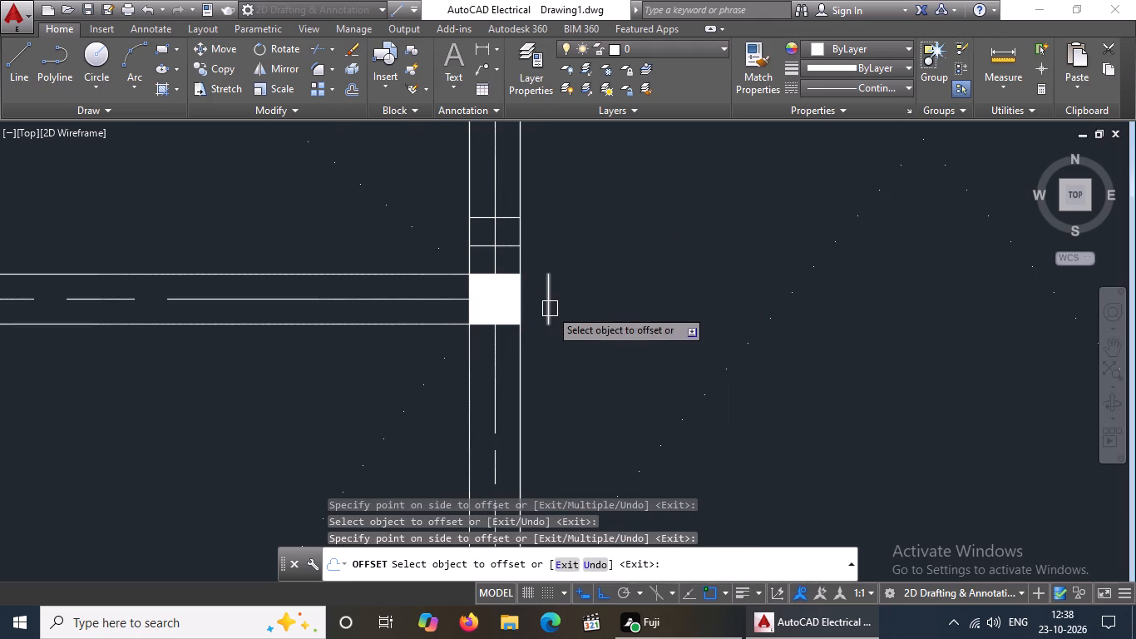
pyautogui.moveTo(551, 307); pyautogui.dragTo(569, 301)
pyautogui.click(640, 292)
# Offset the same interior column's lower and left edges outward along the beams twice each at 5" spacing.
pyautogui.scroll(-3, 641, 292)
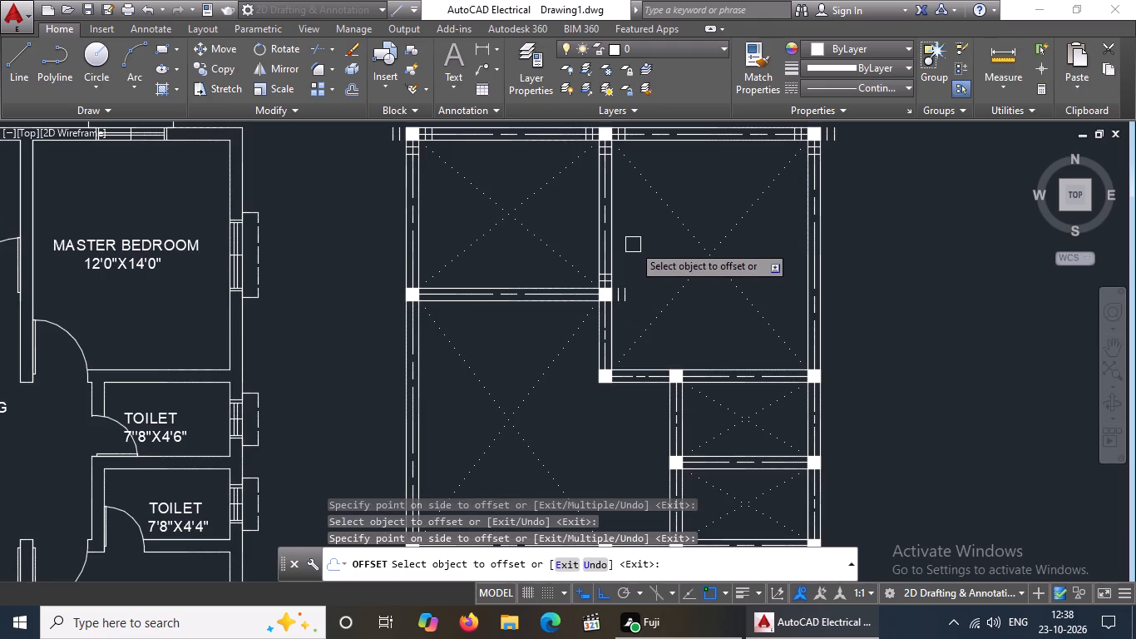
pyautogui.scroll(3, 590, 321)
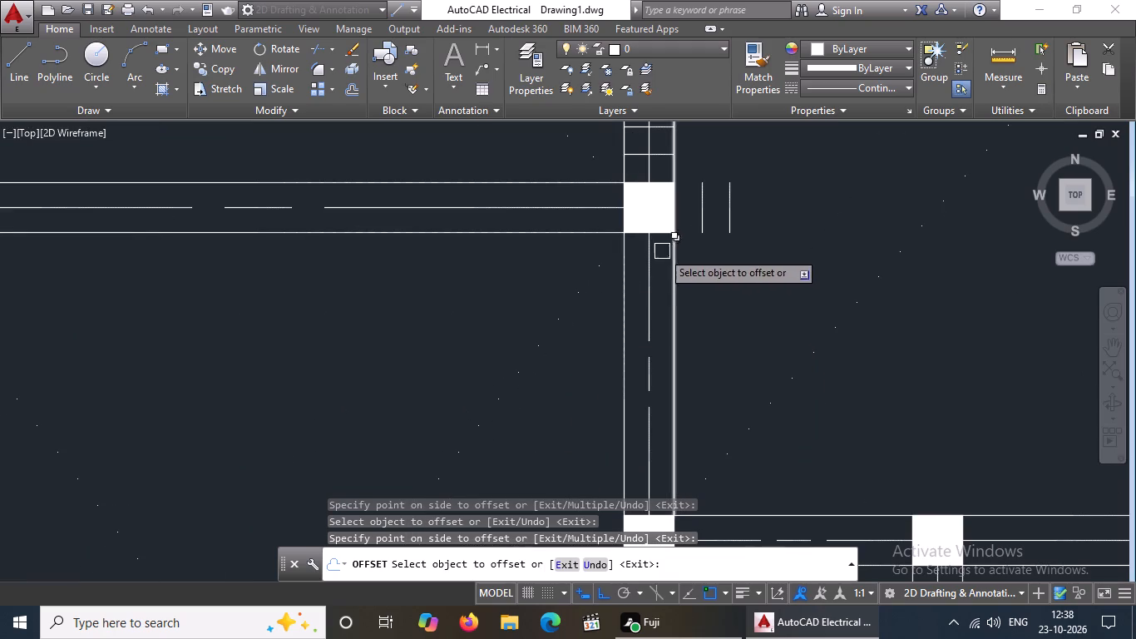
pyautogui.click(657, 235)
pyautogui.click(658, 309)
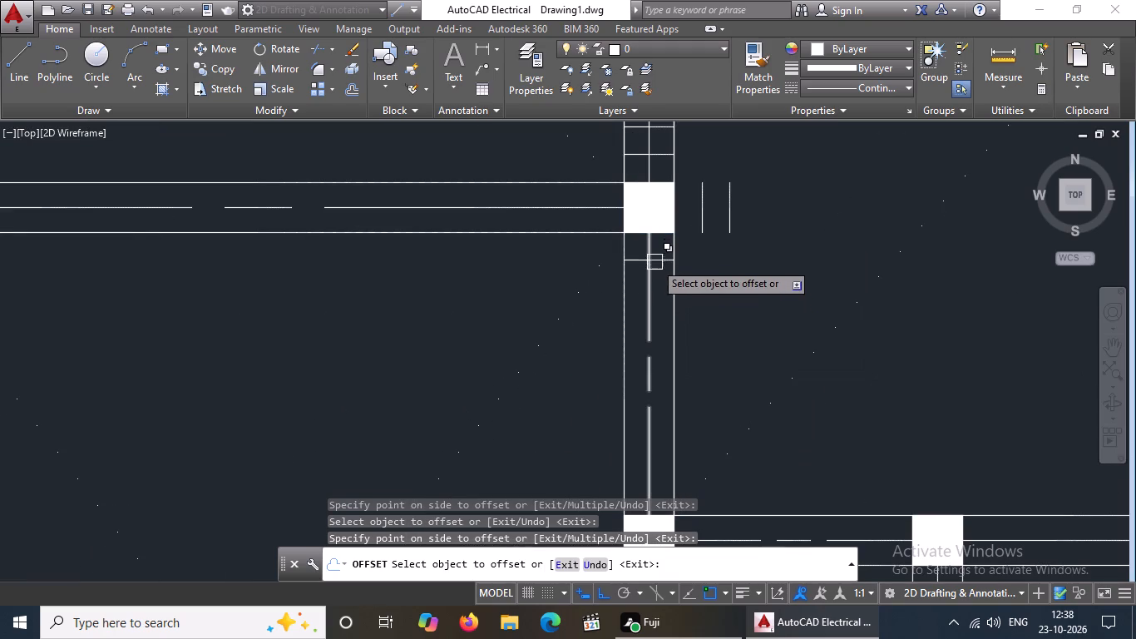
pyautogui.click(664, 265)
pyautogui.click(664, 314)
pyautogui.scroll(-2, 621, 282)
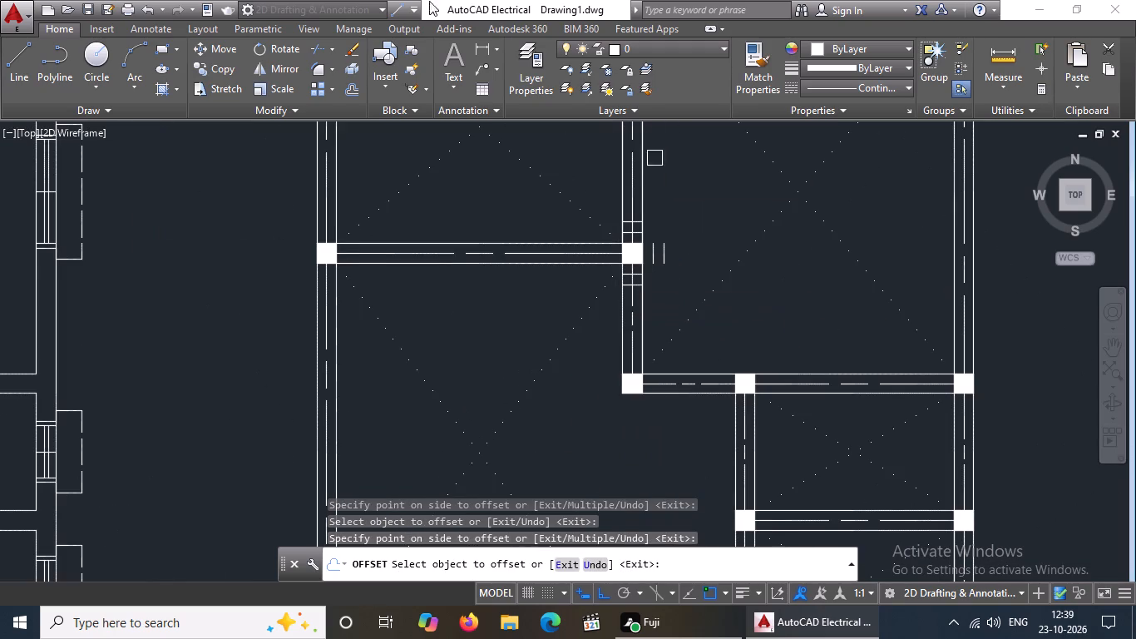
pyautogui.scroll(3, 615, 234)
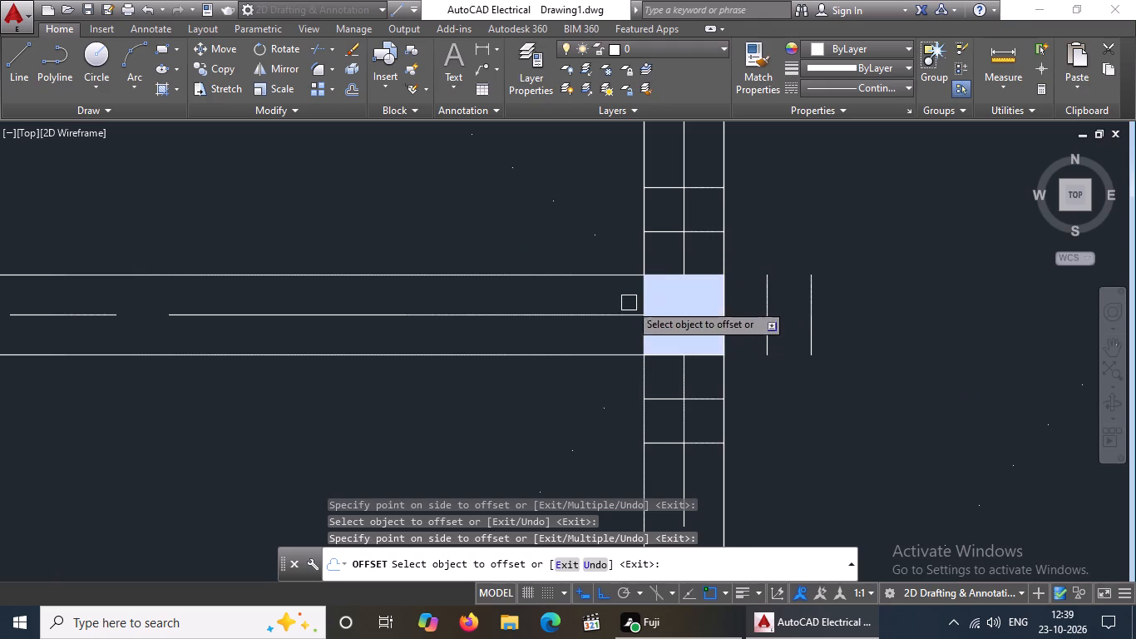
pyautogui.click(645, 330)
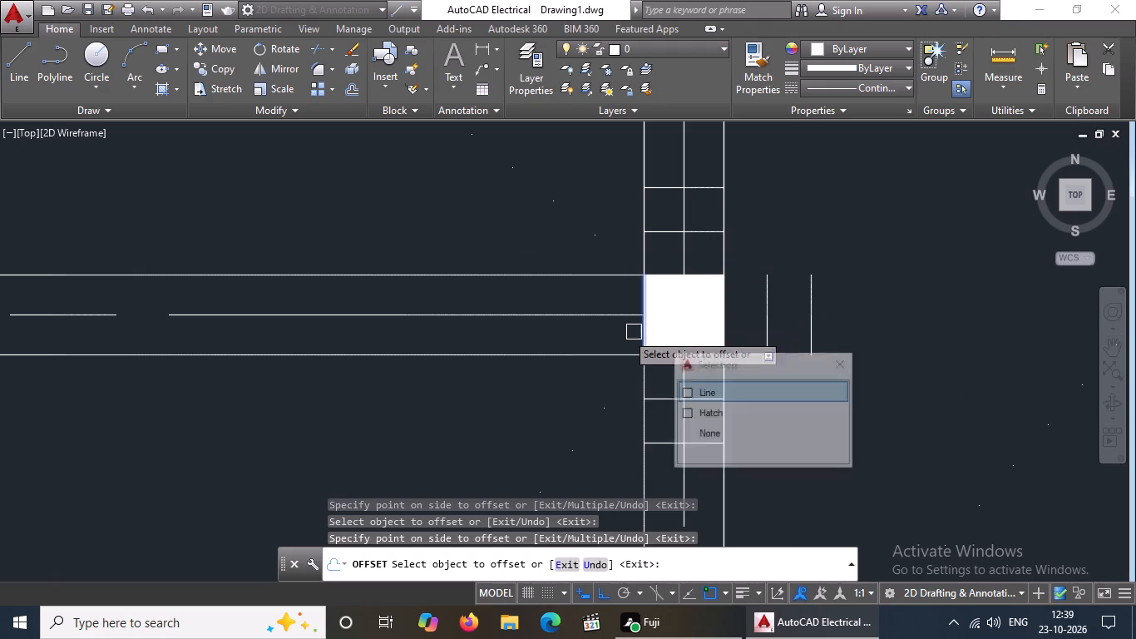
pyautogui.click(569, 334)
pyautogui.moveTo(597, 331); pyautogui.dragTo(589, 332)
pyautogui.moveTo(483, 334); pyautogui.dragTo(492, 328)
# Offset the right and left edges of the outer column at the left end of that horizontal beam outward twice each at 5" spacing.
pyautogui.scroll(-3, 558, 302)
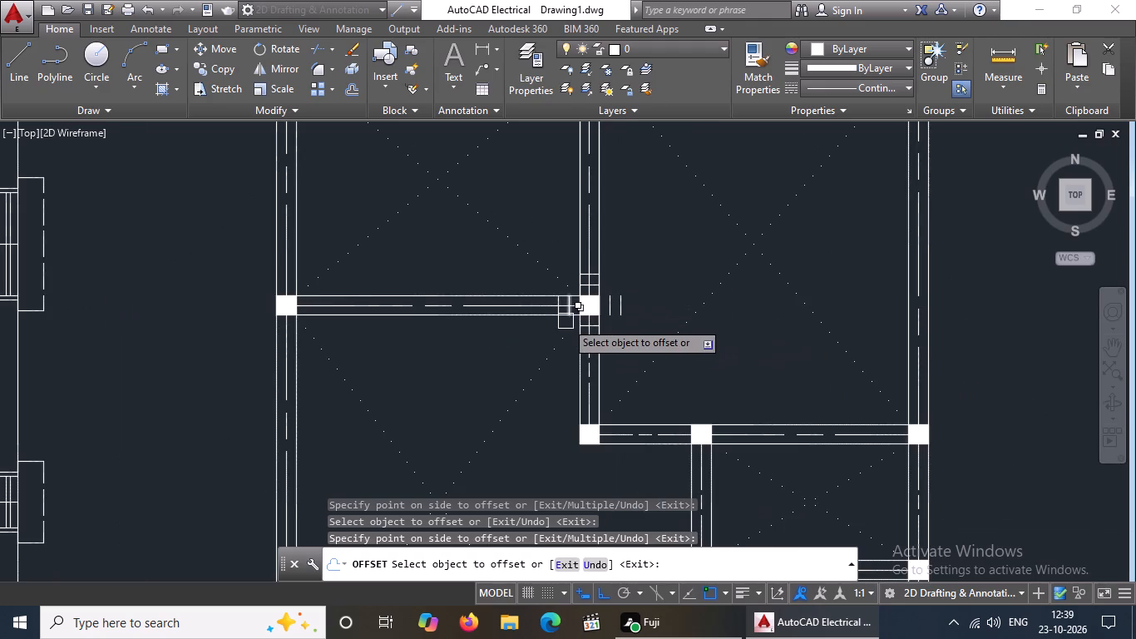
pyautogui.scroll(-2, 566, 321)
pyautogui.scroll(5, 472, 311)
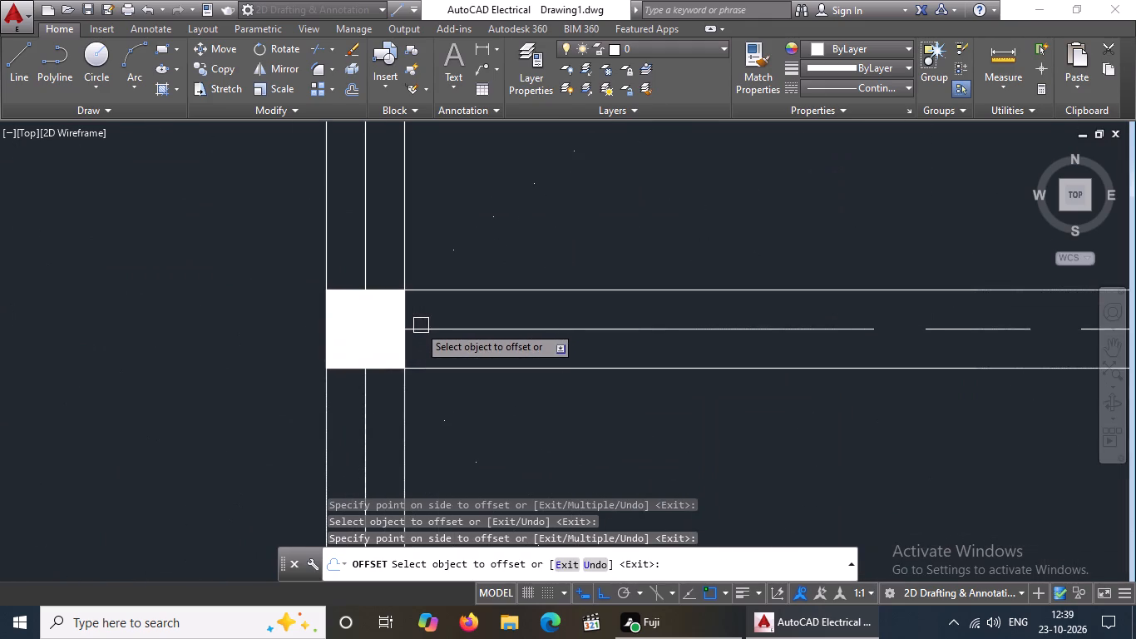
pyautogui.moveTo(403, 320); pyautogui.dragTo(424, 317)
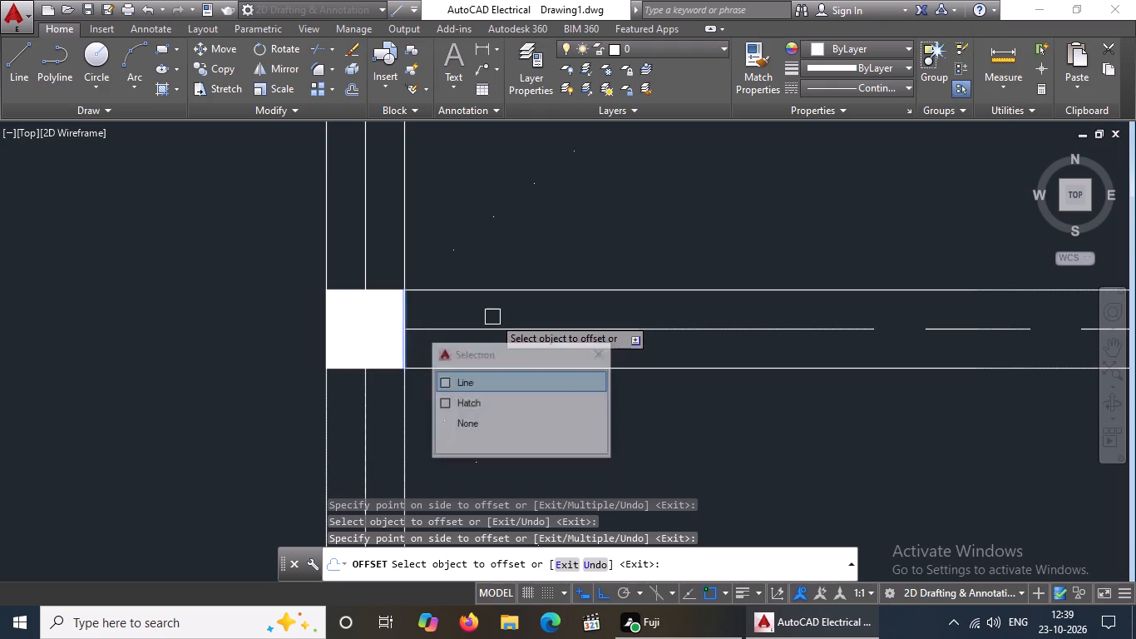
pyautogui.click(494, 317)
pyautogui.moveTo(448, 320); pyautogui.dragTo(484, 314)
pyautogui.click(501, 314)
pyautogui.scroll(-1, 502, 314)
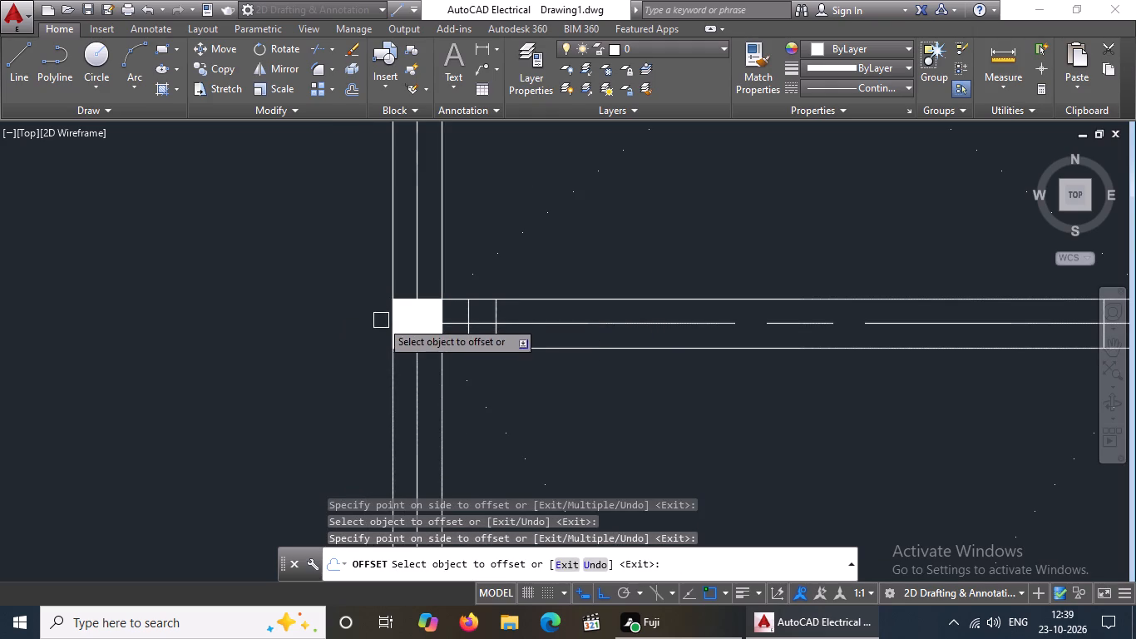
pyautogui.moveTo(392, 324); pyautogui.dragTo(374, 328)
pyautogui.moveTo(285, 332); pyautogui.dragTo(314, 321)
pyautogui.moveTo(371, 321); pyautogui.dragTo(362, 325)
pyautogui.click(332, 335)
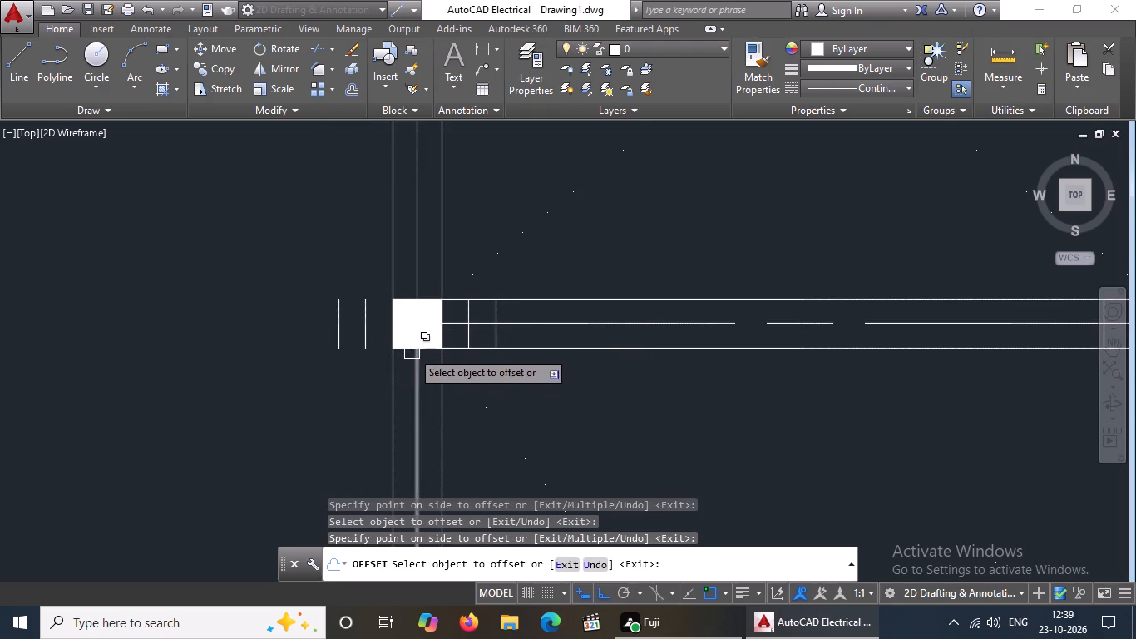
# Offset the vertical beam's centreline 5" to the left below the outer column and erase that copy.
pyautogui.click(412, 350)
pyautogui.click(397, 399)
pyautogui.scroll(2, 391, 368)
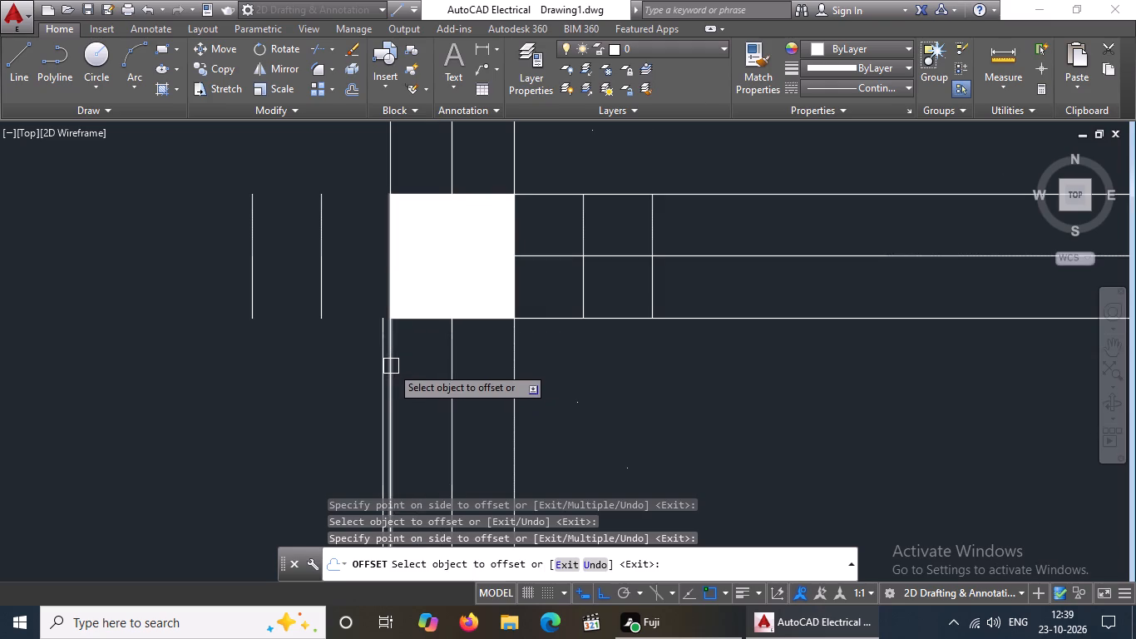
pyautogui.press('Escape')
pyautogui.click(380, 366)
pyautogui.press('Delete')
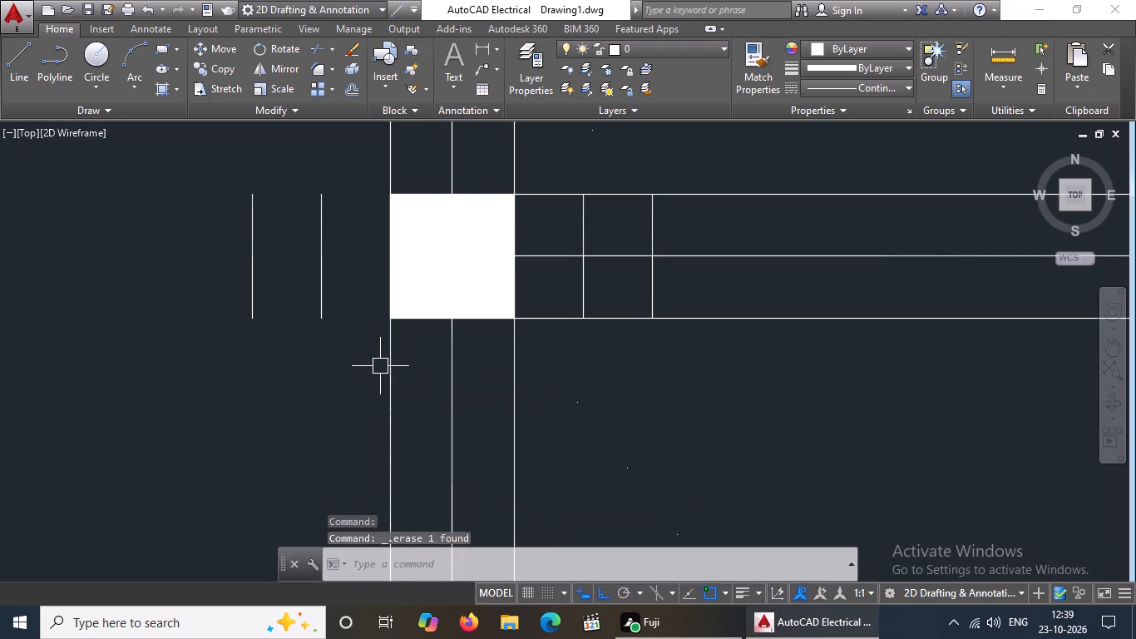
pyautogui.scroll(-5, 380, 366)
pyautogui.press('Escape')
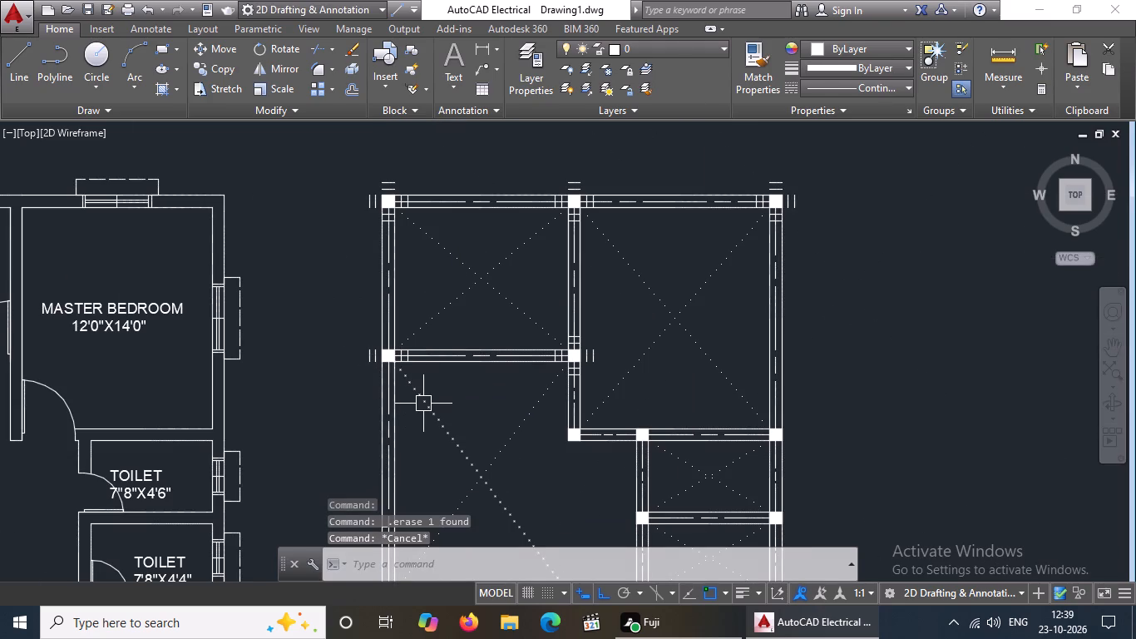
# Offset the lower and upper edges of the outer column at the left end of the middle horizontal beam outward twice each at 5" spacing.
pyautogui.press('o')
pyautogui.press('Return')
pyautogui.write('5"')
pyautogui.press('Return')
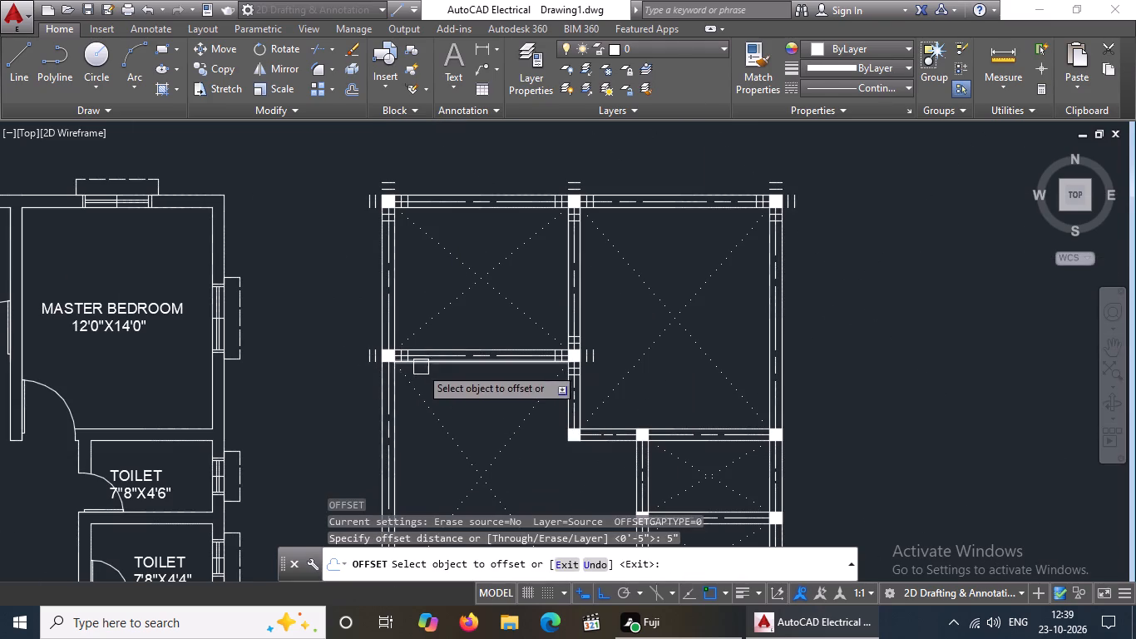
pyautogui.scroll(3, 415, 365)
pyautogui.scroll(2, 261, 391)
pyautogui.click(319, 322)
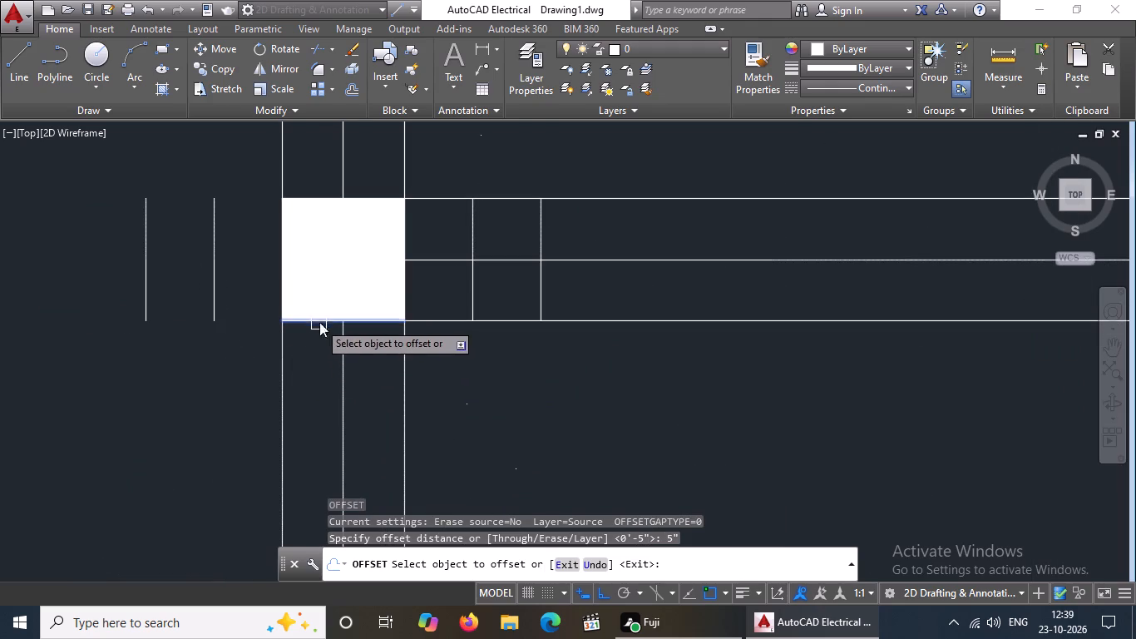
pyautogui.click(310, 409)
pyautogui.click(309, 394)
pyautogui.click(309, 442)
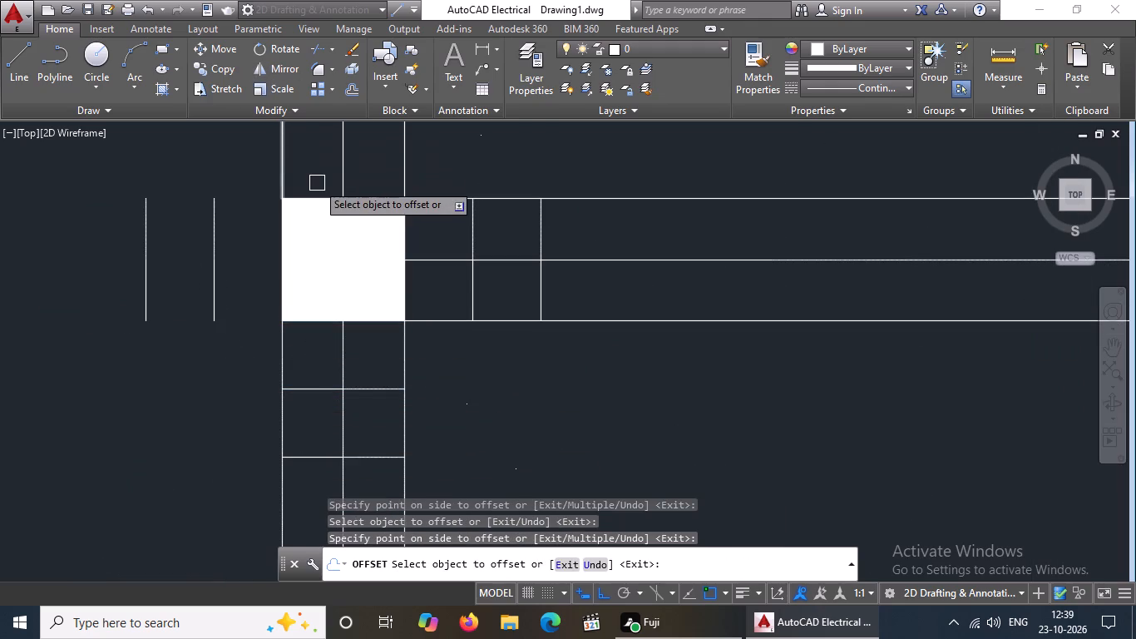
pyautogui.moveTo(318, 198); pyautogui.dragTo(317, 189)
pyautogui.click(319, 170)
pyautogui.scroll(-3, 329, 161)
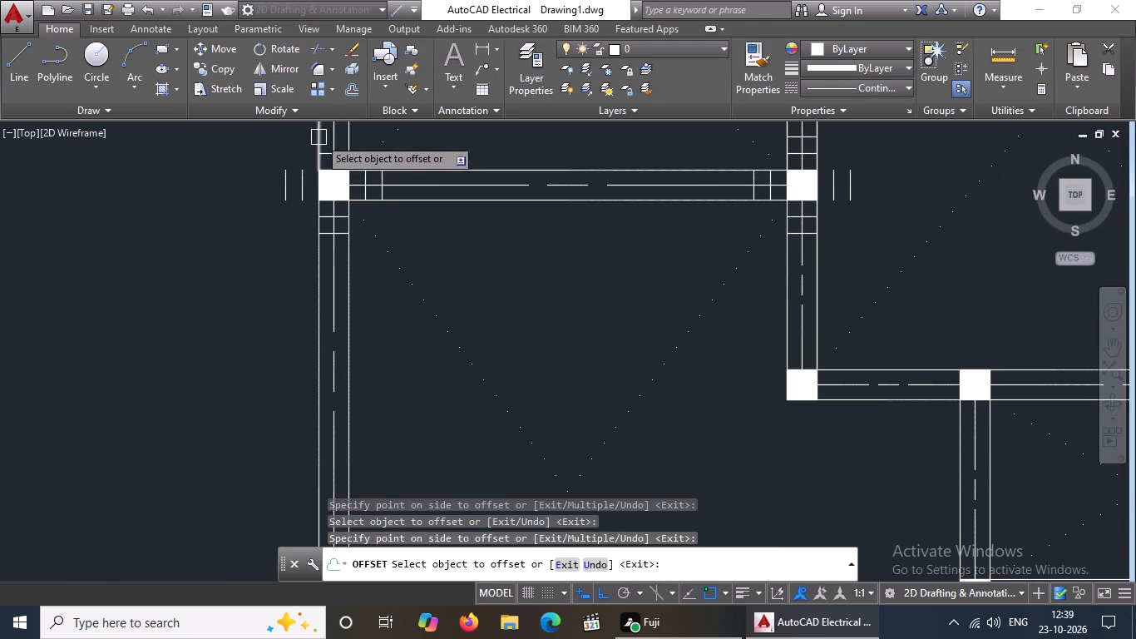
pyautogui.scroll(2, 329, 156)
pyautogui.click(322, 152)
pyautogui.click(320, 141)
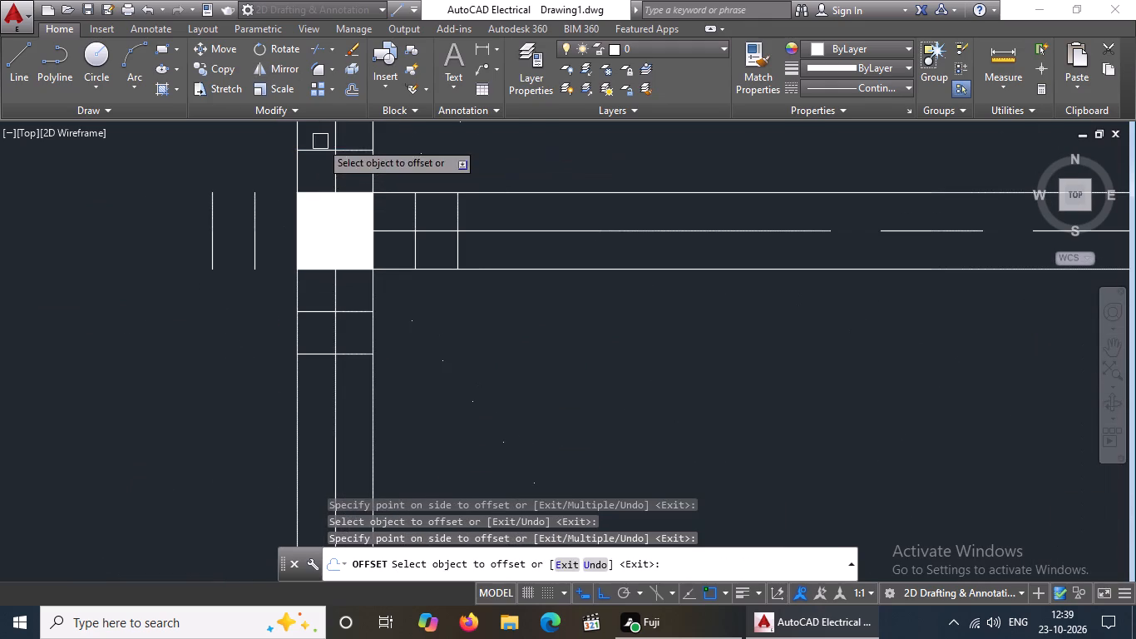
# Offset the upper and left edges of the corner column directly below the interior column outward twice each at 5" spacing.
pyautogui.scroll(-4, 365, 215)
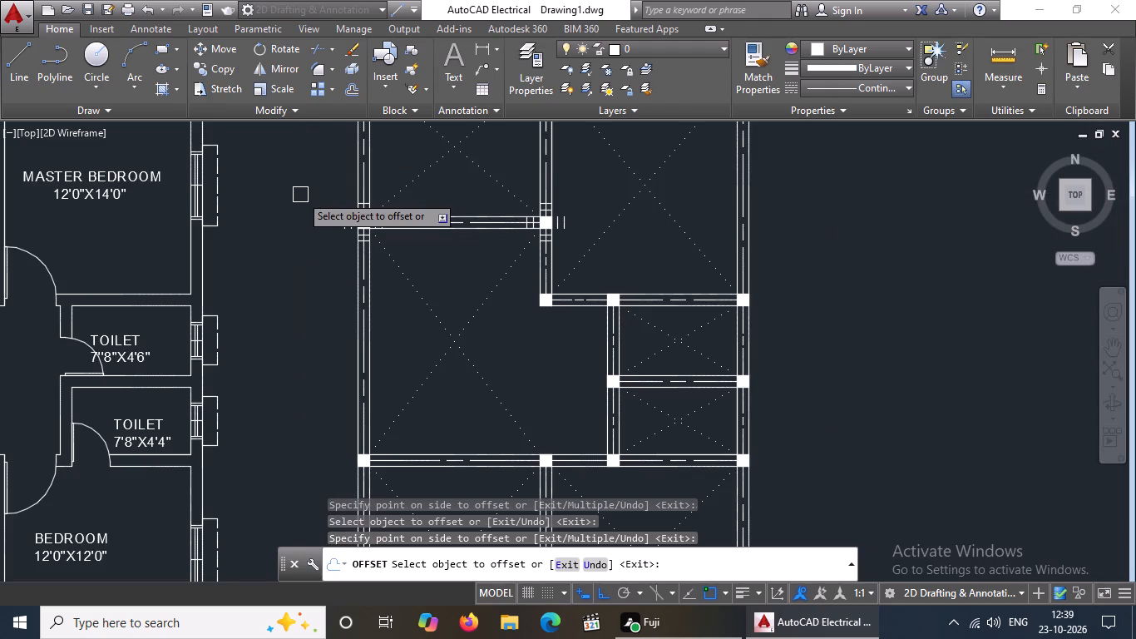
pyautogui.scroll(-1, 534, 276)
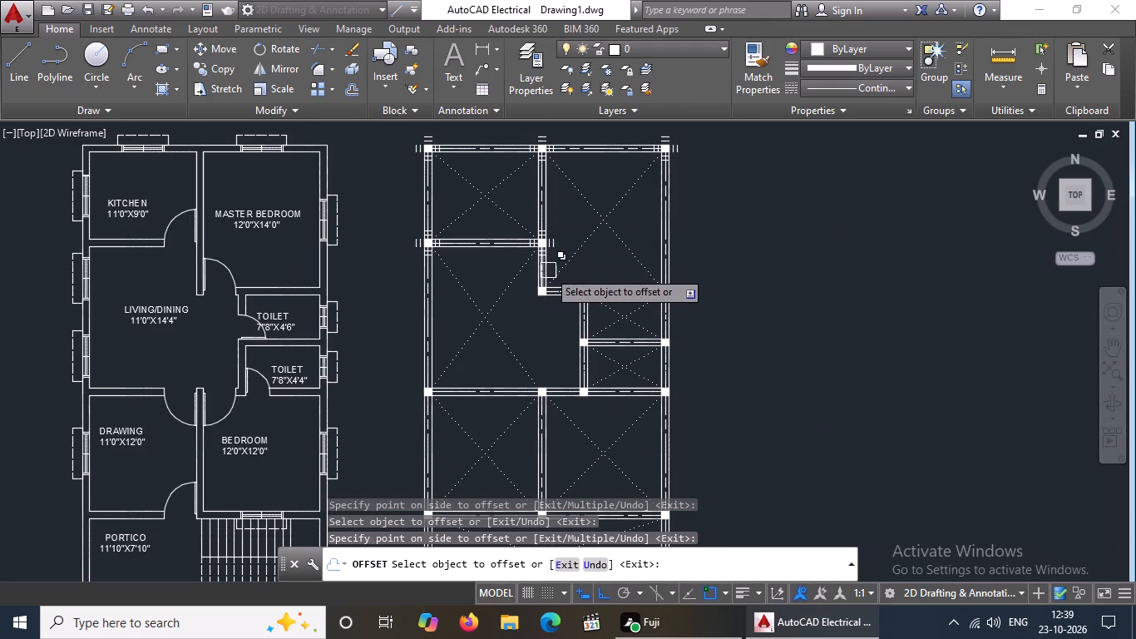
pyautogui.scroll(3, 559, 286)
pyautogui.scroll(3, 488, 283)
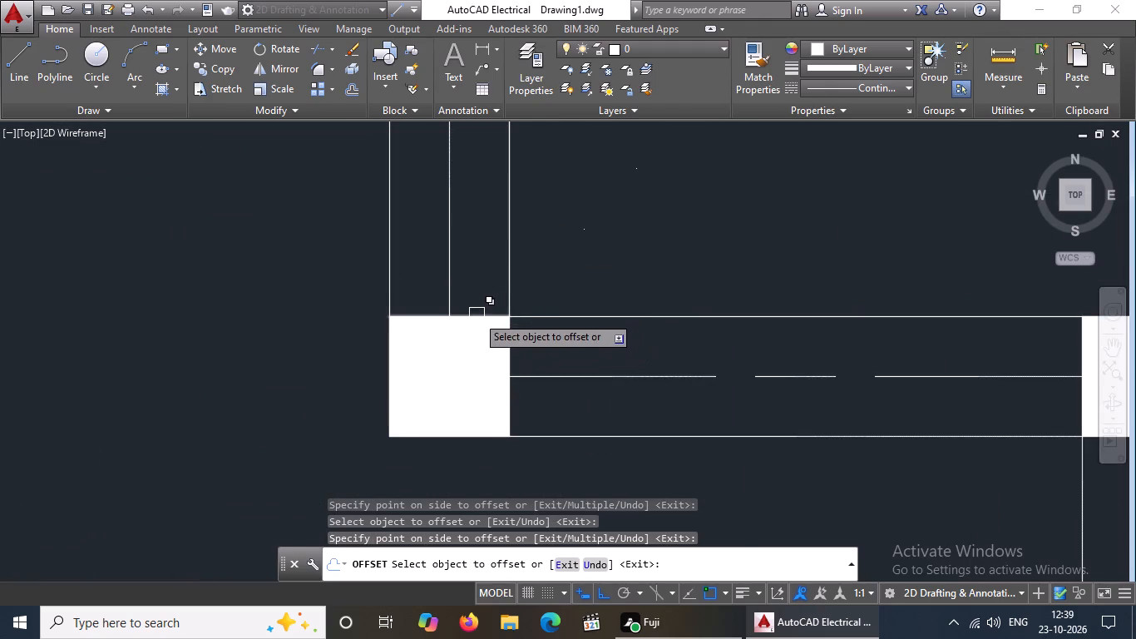
pyautogui.moveTo(471, 315); pyautogui.dragTo(476, 289)
pyautogui.click(481, 229)
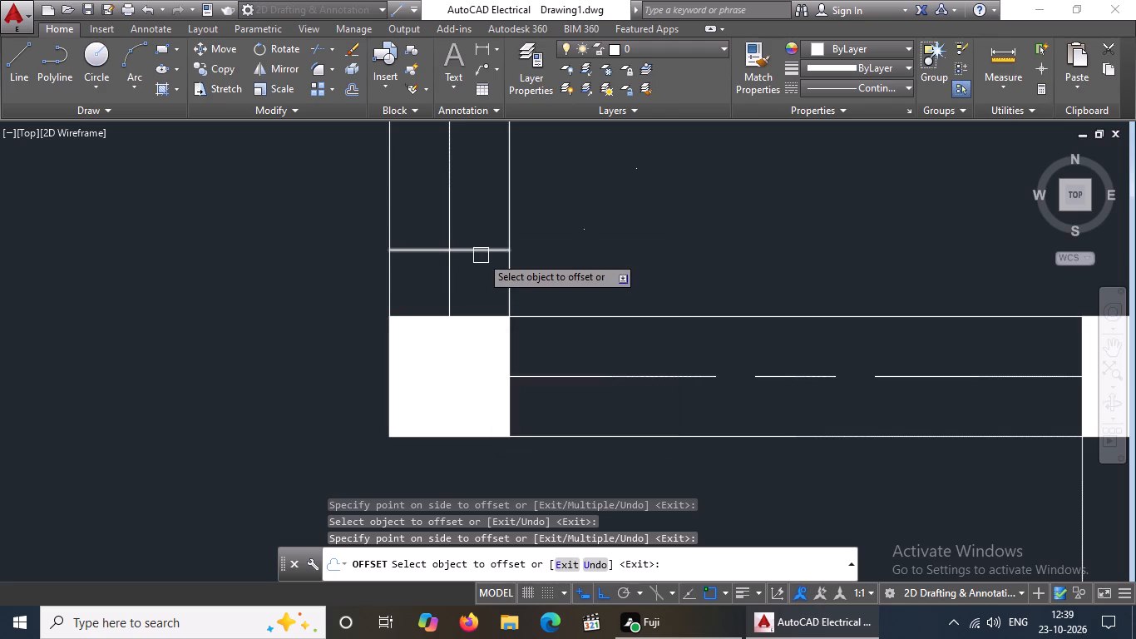
pyautogui.moveTo(481, 255); pyautogui.dragTo(480, 238)
pyautogui.click(472, 198)
pyautogui.scroll(-4, 489, 271)
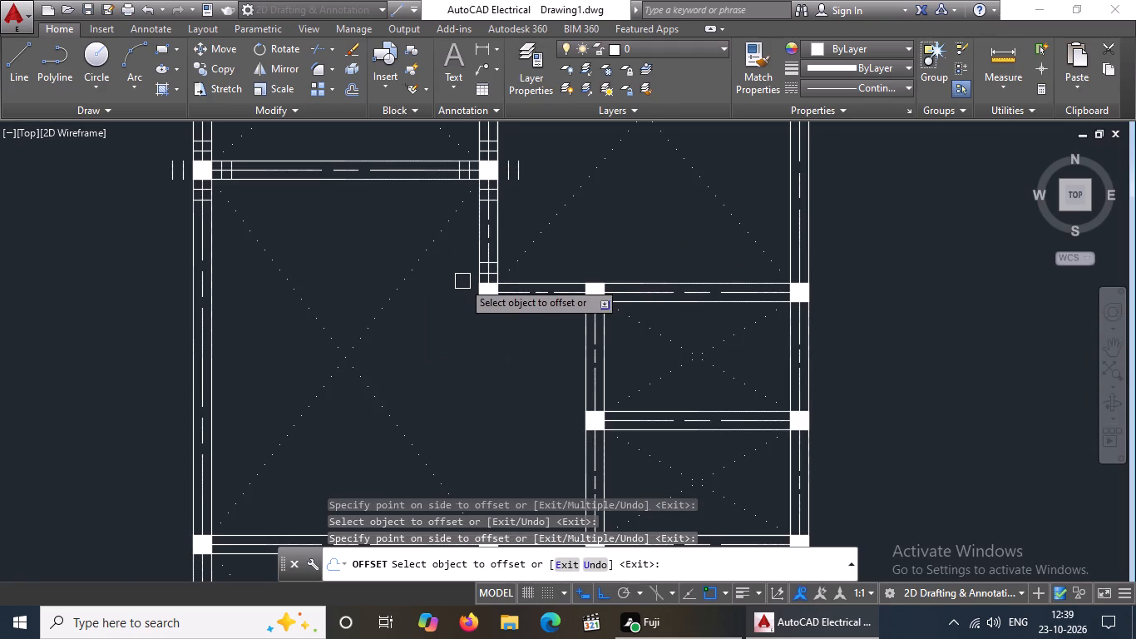
pyautogui.scroll(-2, 501, 271)
pyautogui.moveTo(506, 374); pyautogui.dragTo(506, 384, button='middle')
pyautogui.scroll(5, 470, 266)
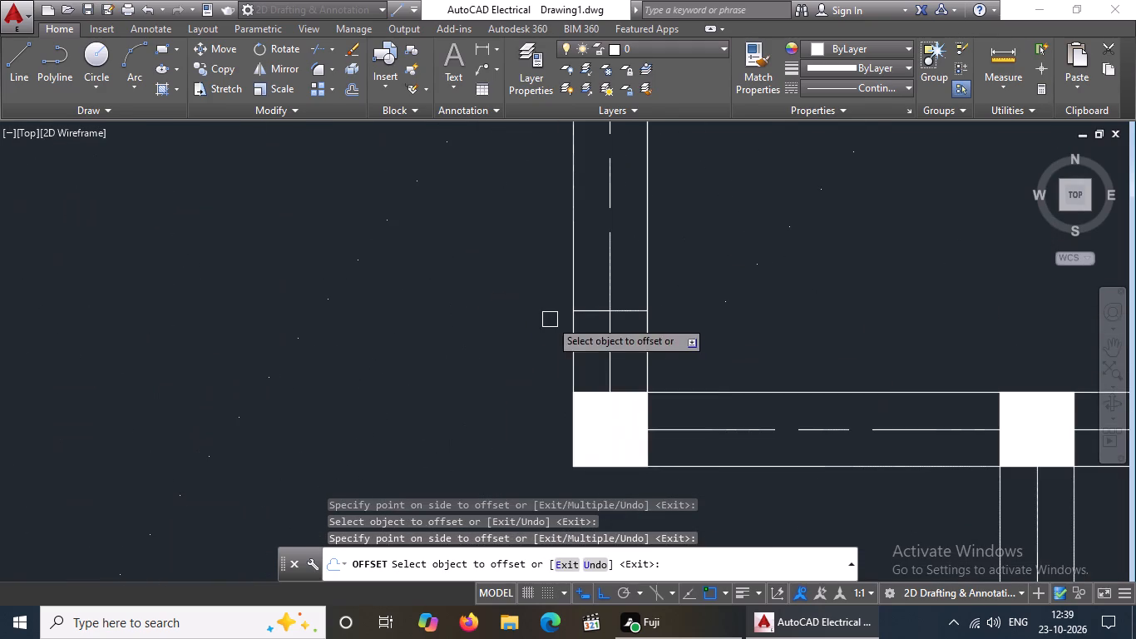
pyautogui.moveTo(569, 428); pyautogui.dragTo(556, 433)
pyautogui.moveTo(476, 442); pyautogui.dragTo(487, 438)
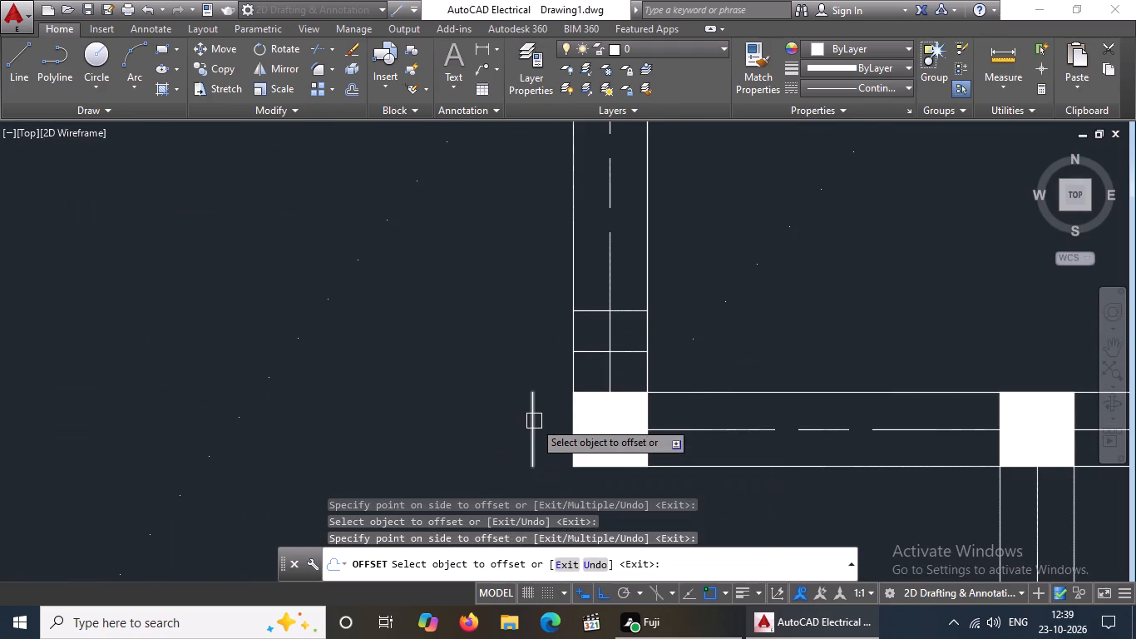
pyautogui.moveTo(535, 421); pyautogui.dragTo(516, 425)
pyautogui.moveTo(443, 434); pyautogui.dragTo(457, 428)
# Offset the same corner column's lower and right edges outward twice each at 5" spacing.
pyautogui.click(616, 468)
pyautogui.click(621, 498)
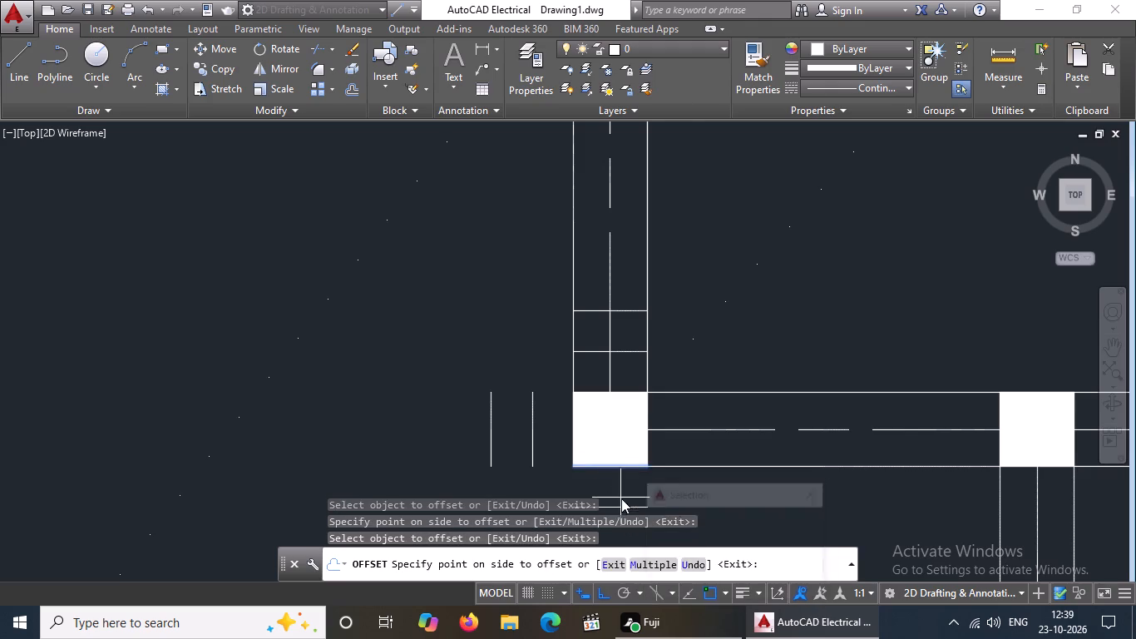
pyautogui.scroll(-4, 623, 478)
pyautogui.scroll(2, 629, 486)
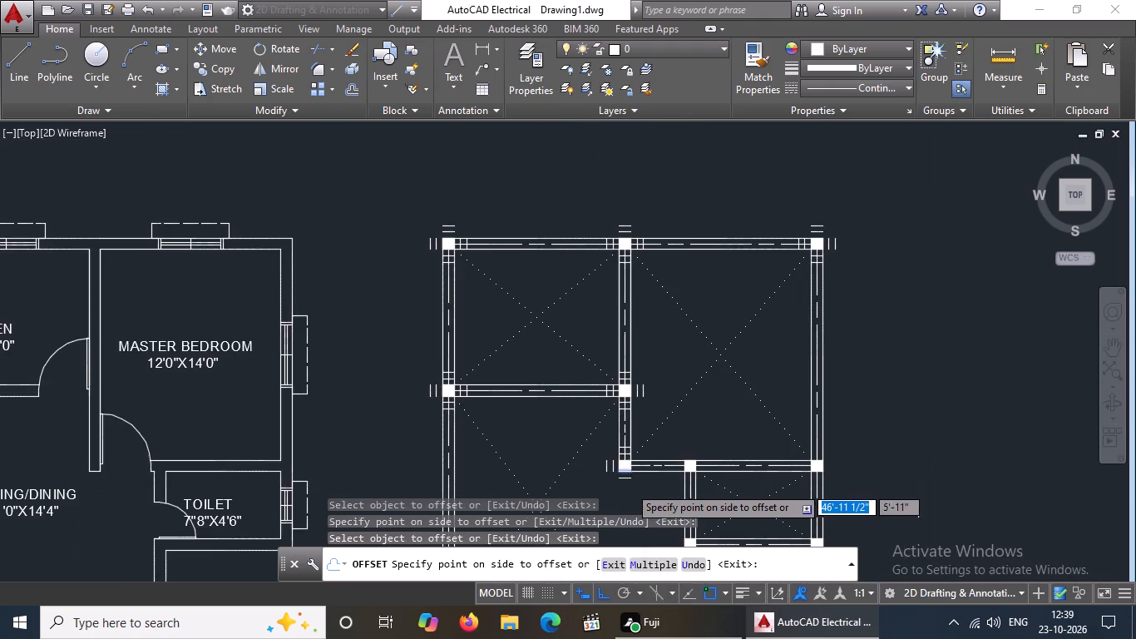
pyautogui.scroll(1, 629, 486)
pyautogui.click(600, 463)
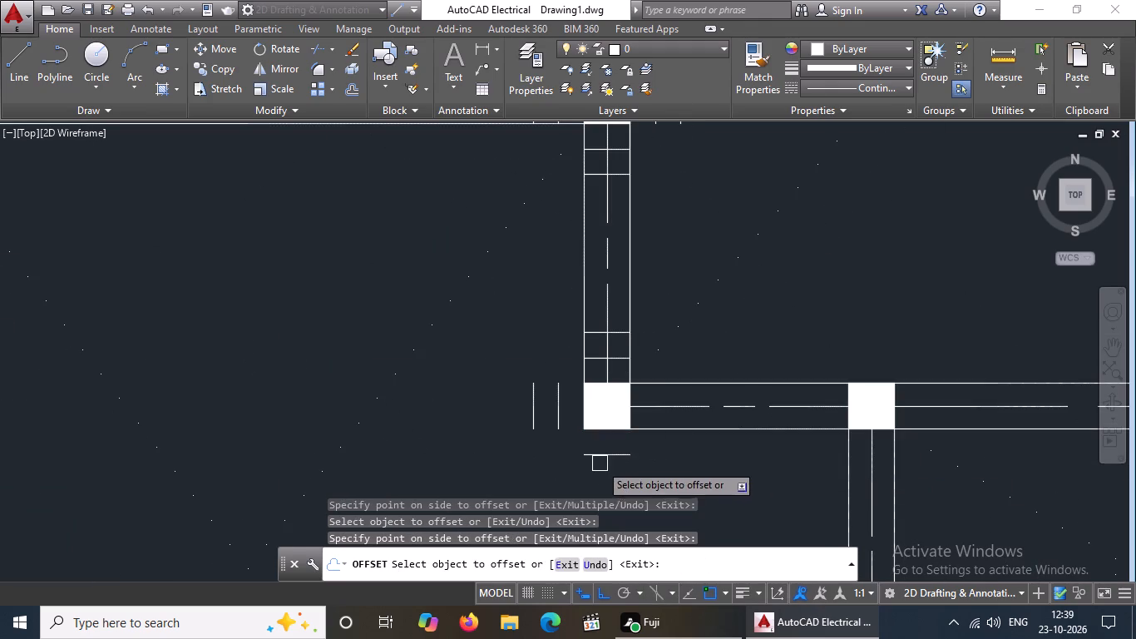
pyautogui.click(615, 455)
pyautogui.click(615, 493)
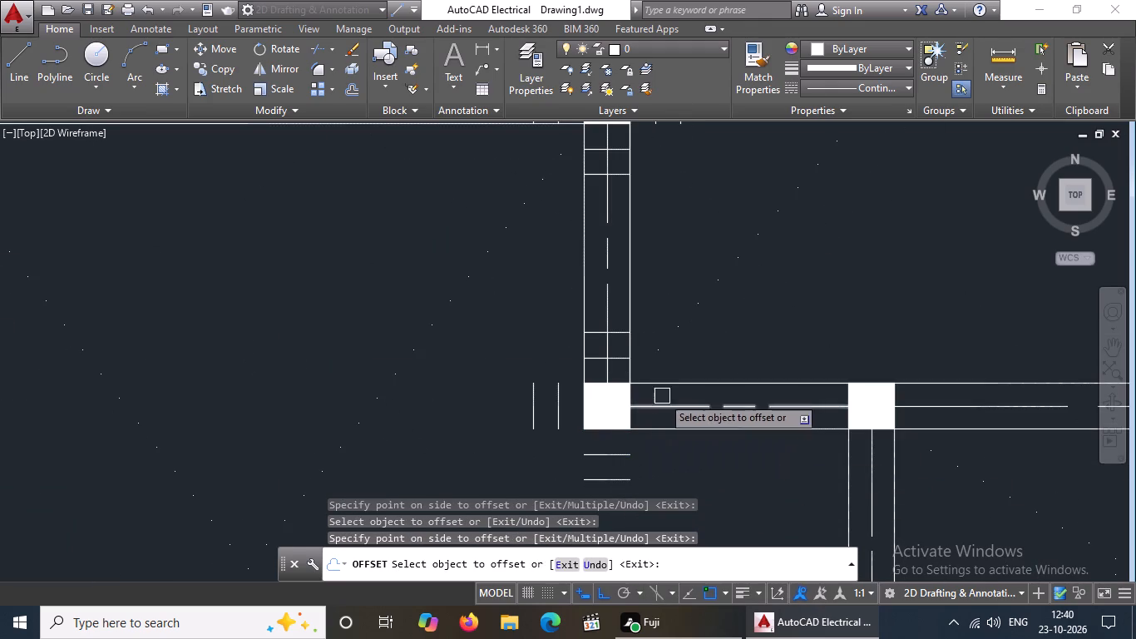
pyautogui.moveTo(627, 399); pyautogui.dragTo(664, 390)
pyautogui.click(710, 384)
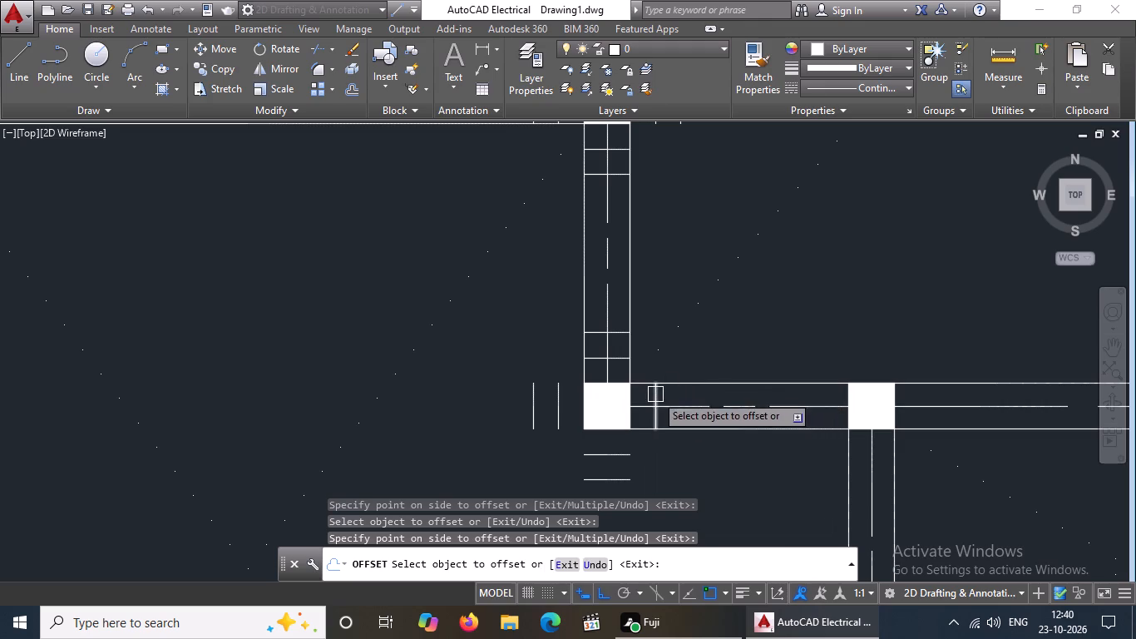
pyautogui.moveTo(656, 394); pyautogui.dragTo(675, 391)
pyautogui.click(763, 388)
# Offset the right and upper edges of the adjacent T-junction column on that horizontal beam outward twice each at 5" spacing.
pyautogui.scroll(-3, 714, 392)
pyautogui.scroll(4, 767, 394)
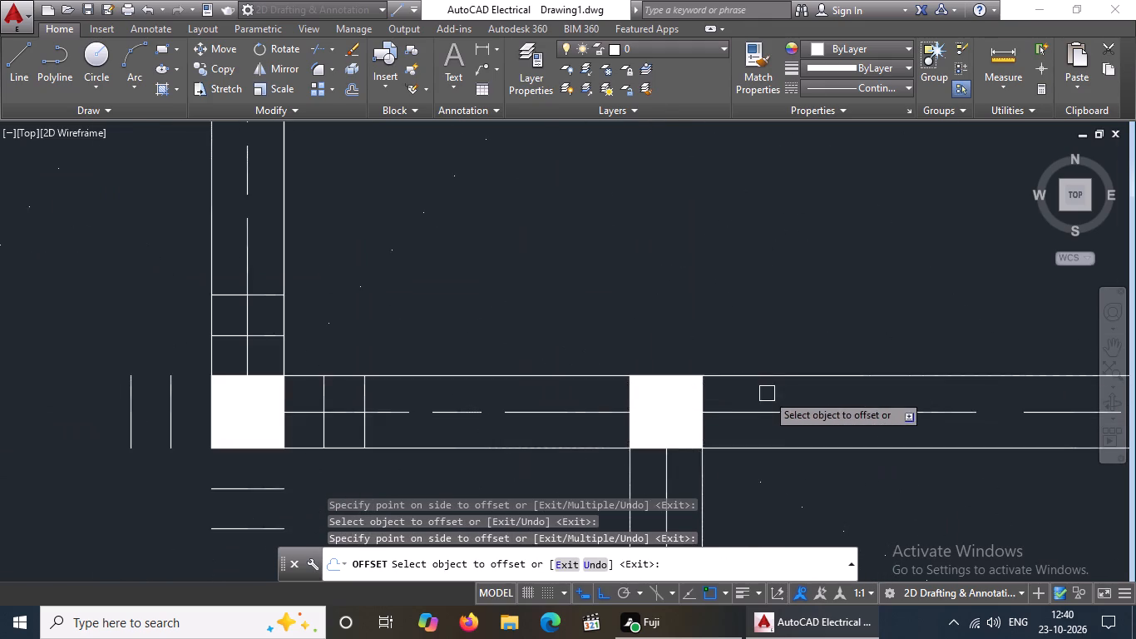
pyautogui.scroll(2, 721, 403)
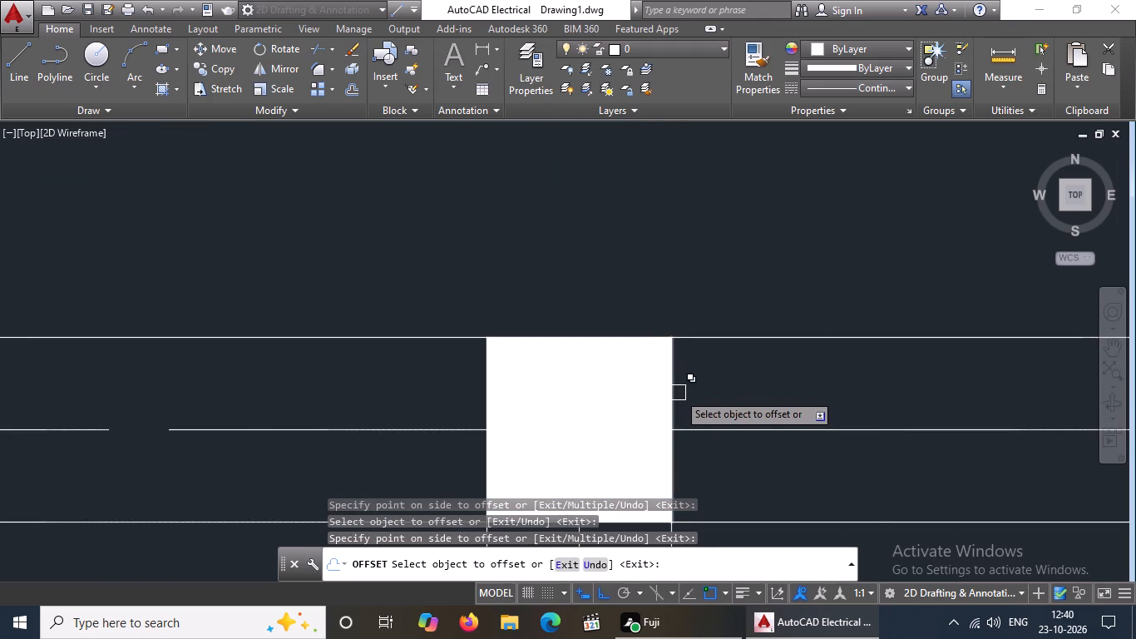
pyautogui.moveTo(678, 393); pyautogui.dragTo(729, 394)
pyautogui.click(861, 392)
pyautogui.moveTo(768, 401); pyautogui.dragTo(817, 392)
pyautogui.moveTo(901, 377); pyautogui.dragTo(879, 386)
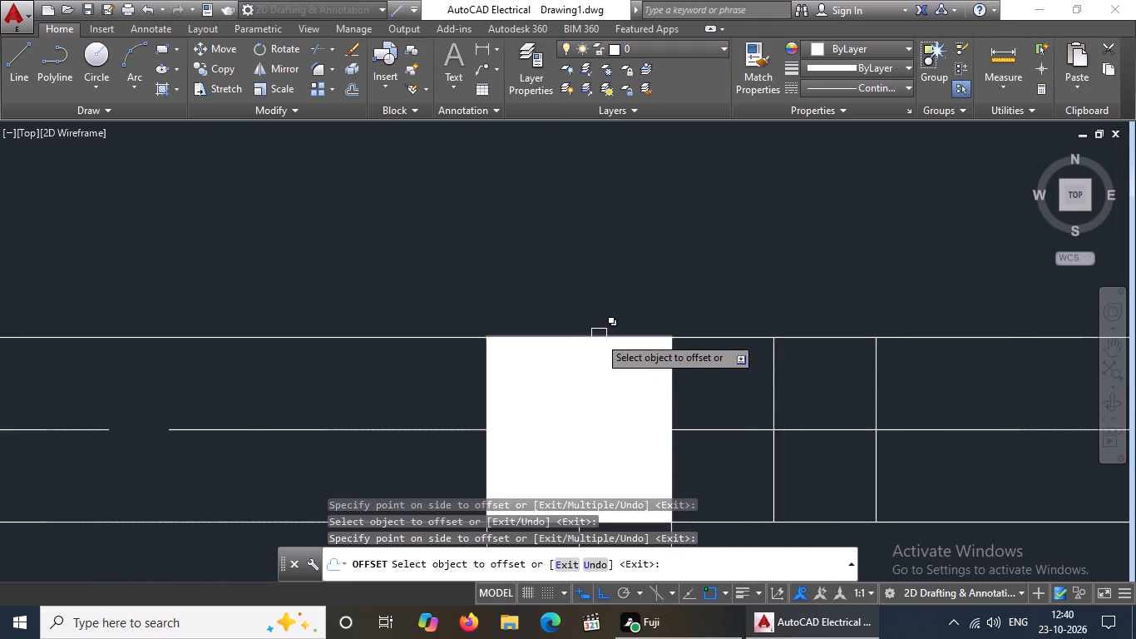
pyautogui.moveTo(600, 334); pyautogui.dragTo(603, 322)
pyautogui.click(605, 298)
pyautogui.click(601, 229)
pyautogui.click(609, 200)
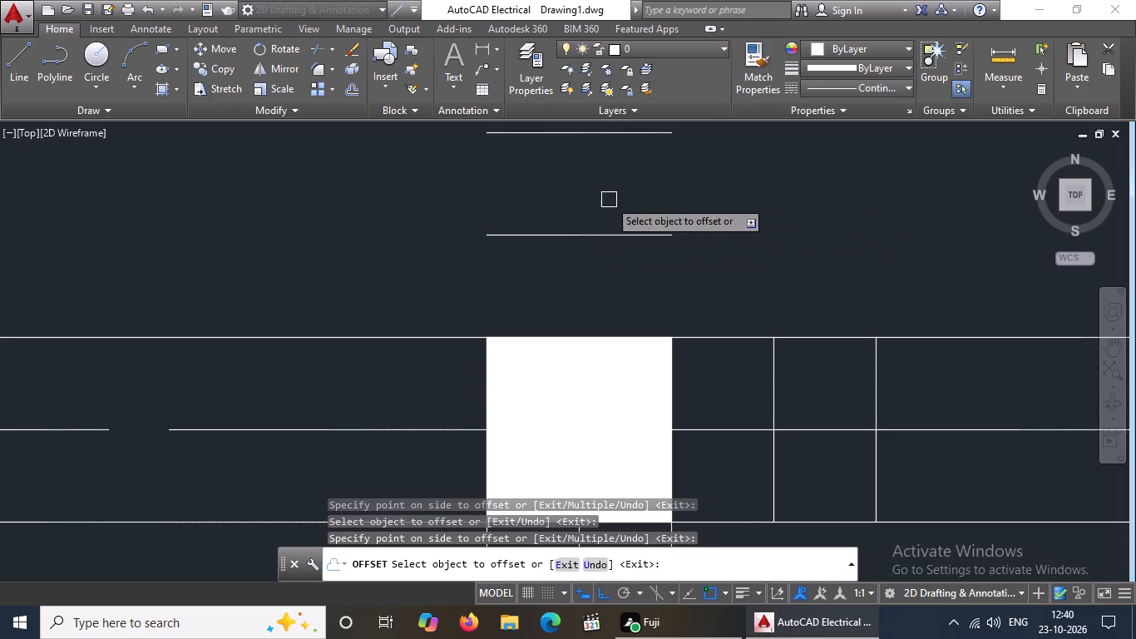
# Offset the same T-junction column's left and lower edges outward along the beams twice each at 5" spacing.
pyautogui.scroll(-4, 611, 216)
pyautogui.scroll(4, 588, 251)
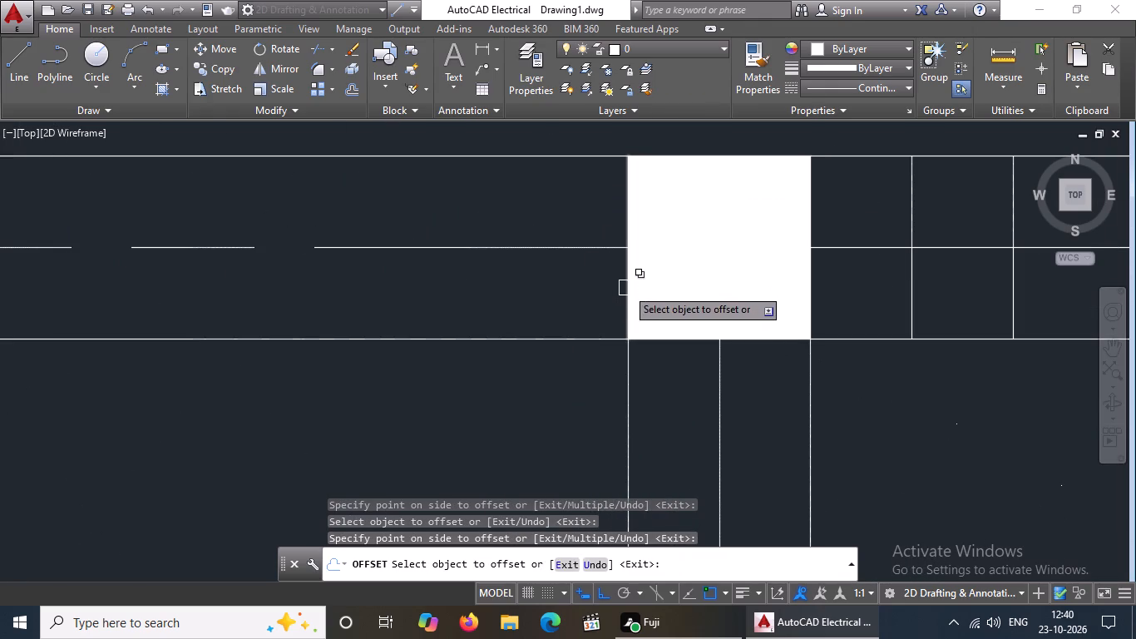
pyautogui.moveTo(627, 288); pyautogui.dragTo(610, 290)
pyautogui.moveTo(422, 290); pyautogui.dragTo(461, 285)
pyautogui.moveTo(533, 296); pyautogui.dragTo(509, 300)
pyautogui.click(438, 302)
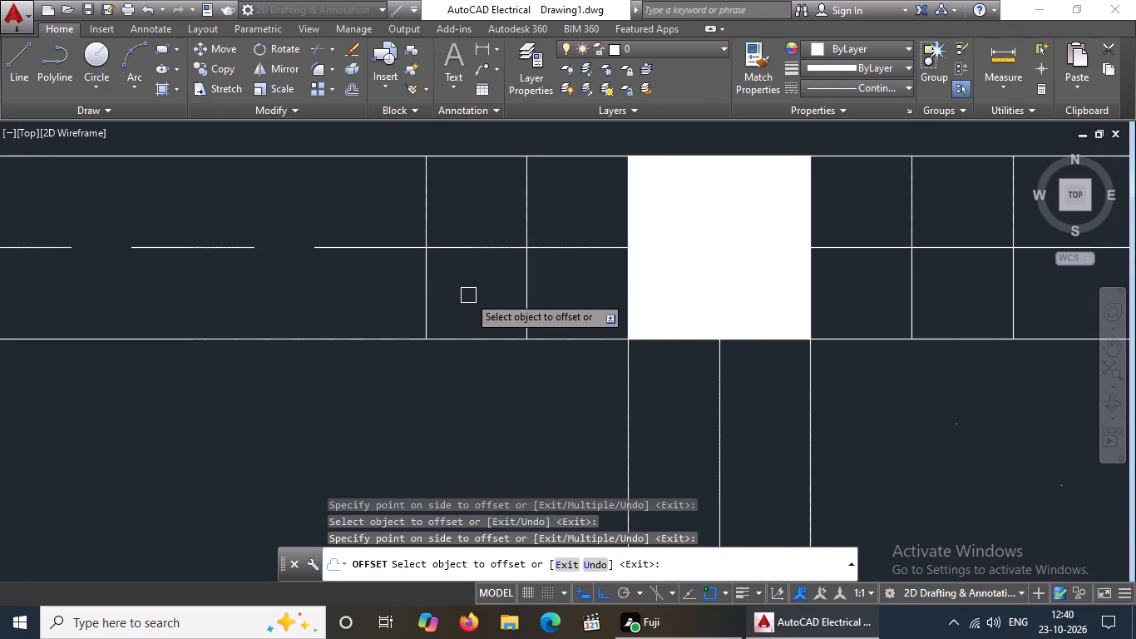
pyautogui.click(704, 339)
pyautogui.click(693, 392)
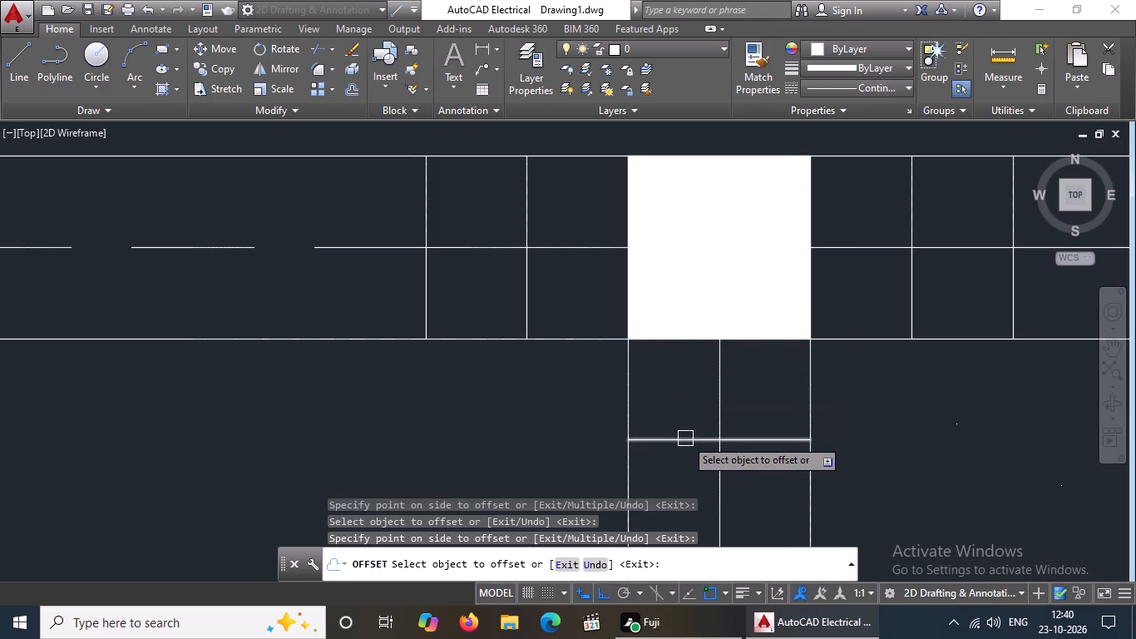
pyautogui.click(685, 438)
pyautogui.click(686, 456)
# Offset the right and upper edges of the outer column at the right end of that beam outward twice each at 5" spacing.
pyautogui.scroll(-6, 687, 458)
pyautogui.moveTo(682, 447); pyautogui.dragTo(680, 445, button='middle')
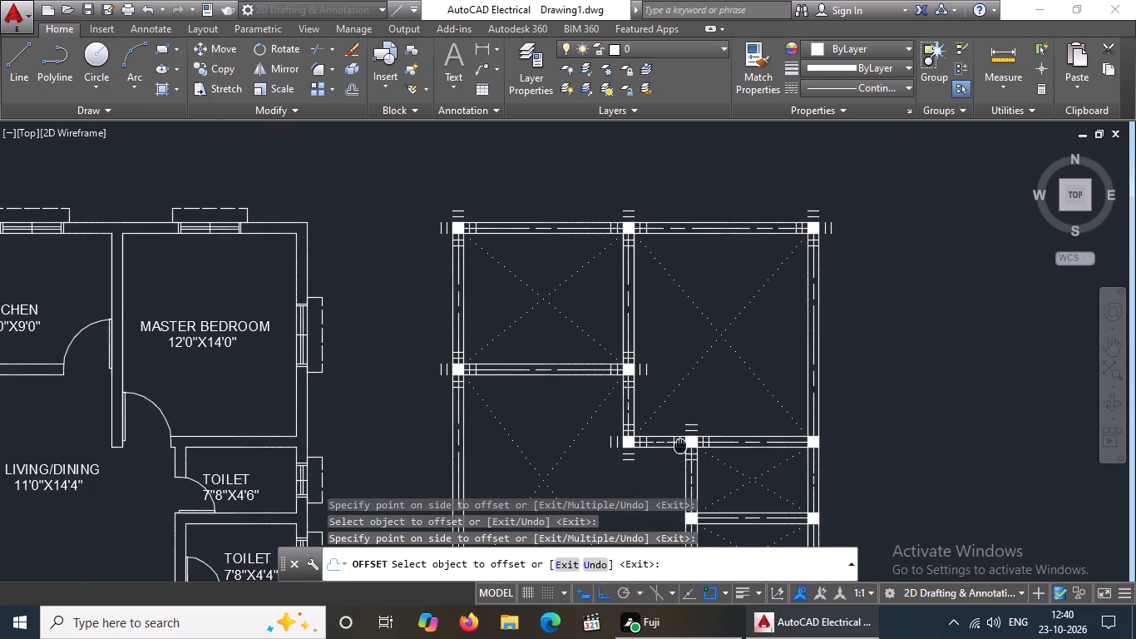
pyautogui.moveTo(680, 445); pyautogui.dragTo(618, 379, button='middle')
pyautogui.scroll(3, 740, 400)
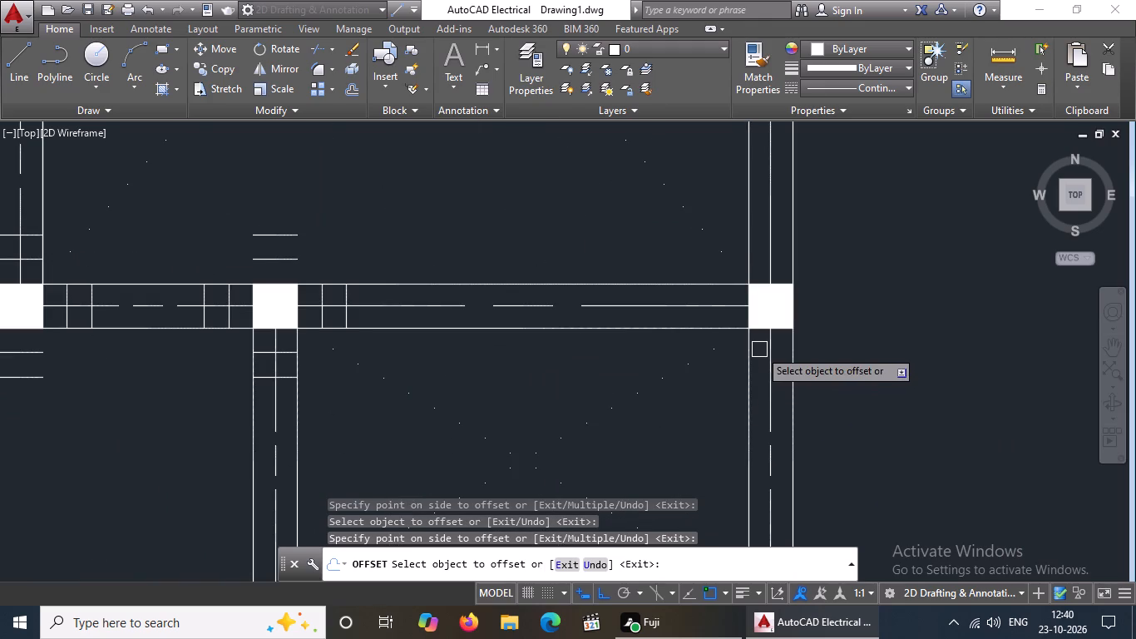
pyautogui.scroll(2, 812, 294)
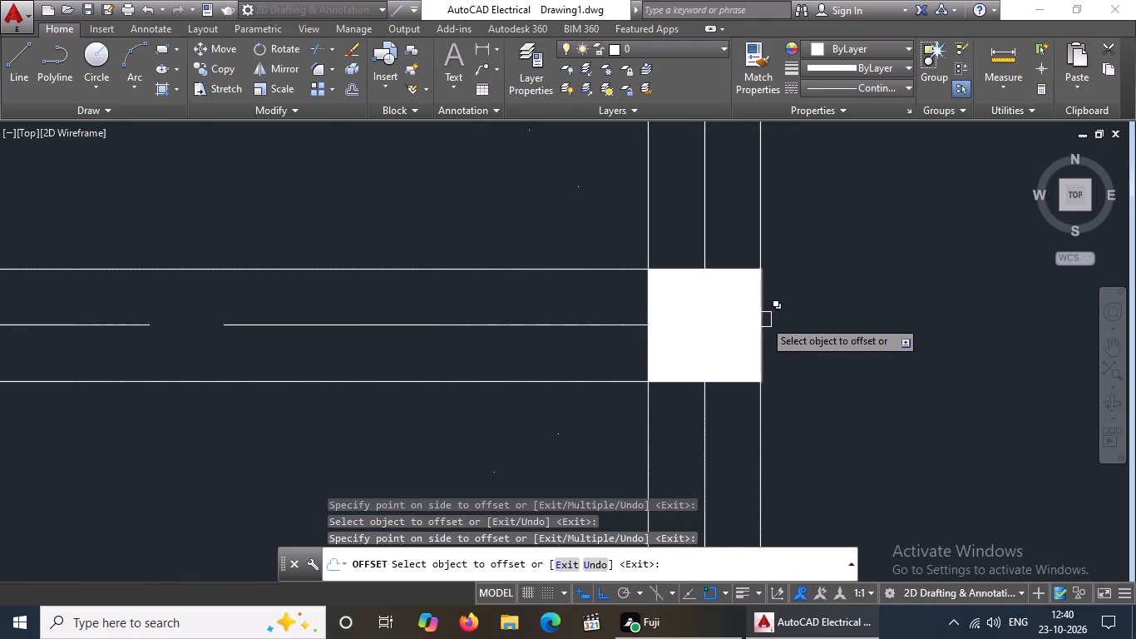
pyautogui.moveTo(763, 319); pyautogui.dragTo(773, 317)
pyautogui.click(851, 312)
pyautogui.moveTo(821, 323); pyautogui.dragTo(852, 319)
pyautogui.click(914, 319)
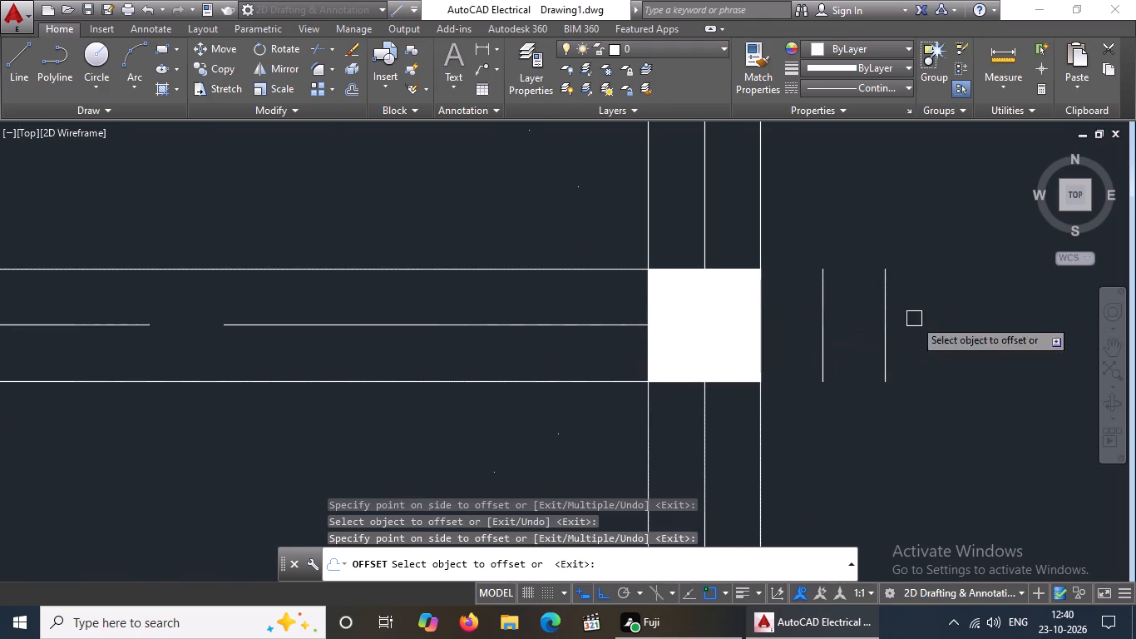
pyautogui.moveTo(684, 270); pyautogui.dragTo(687, 257)
pyautogui.click(694, 222)
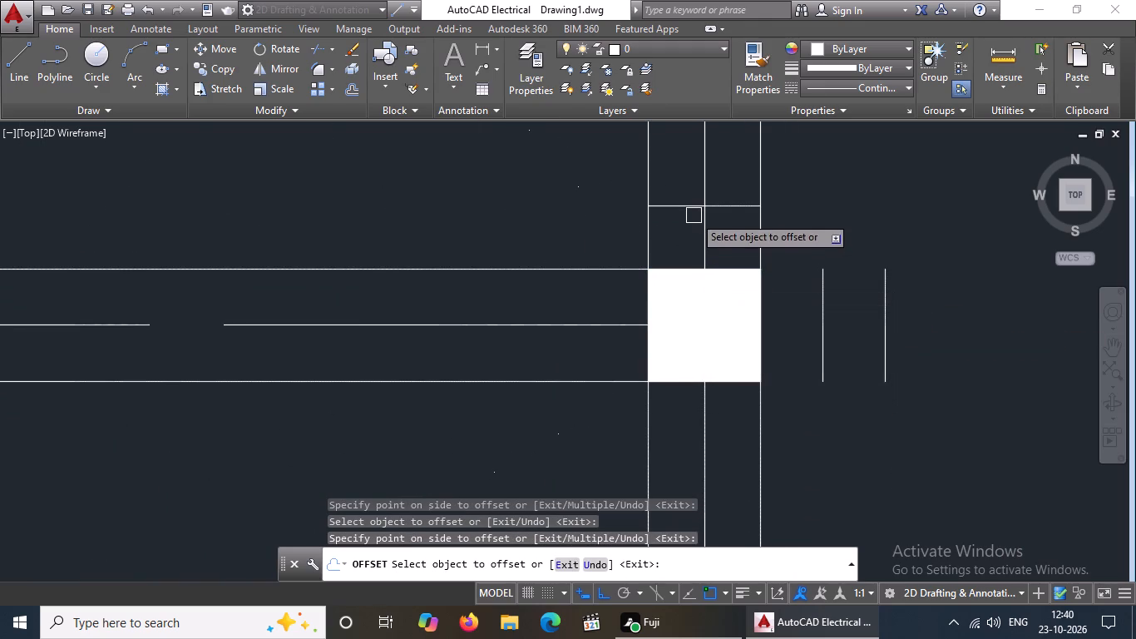
pyautogui.click(693, 211)
pyautogui.click(693, 191)
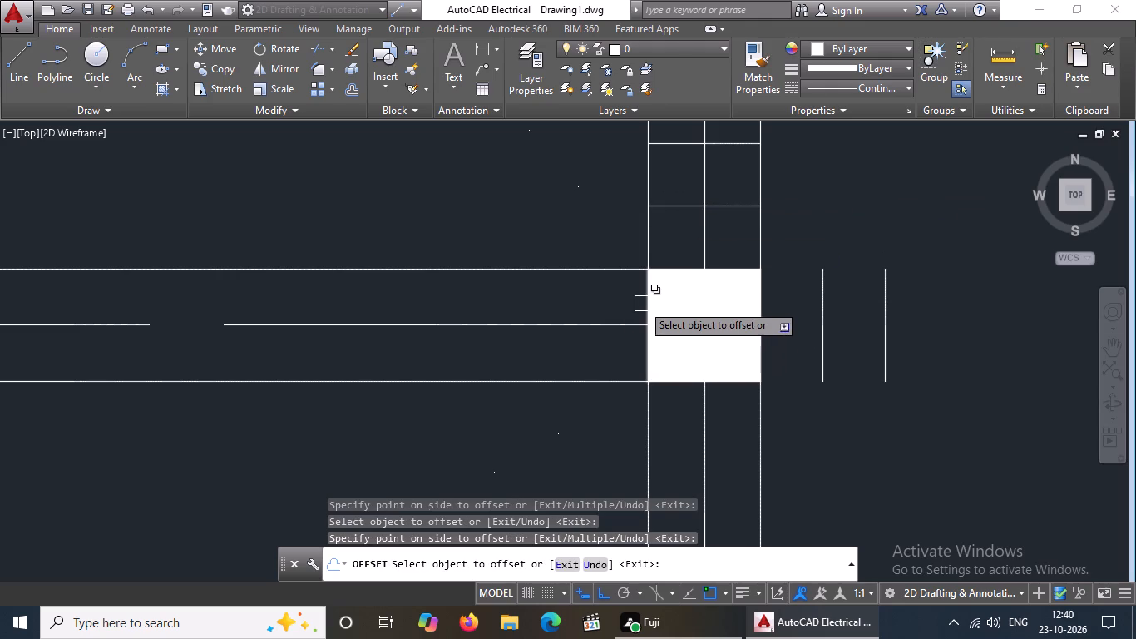
# Offset the same outer column's left and lower edges outward along the beams twice each at 5" spacing.
pyautogui.moveTo(648, 299); pyautogui.dragTo(575, 311)
pyautogui.click(504, 311)
pyautogui.moveTo(590, 304); pyautogui.dragTo(567, 310)
pyautogui.click(476, 312)
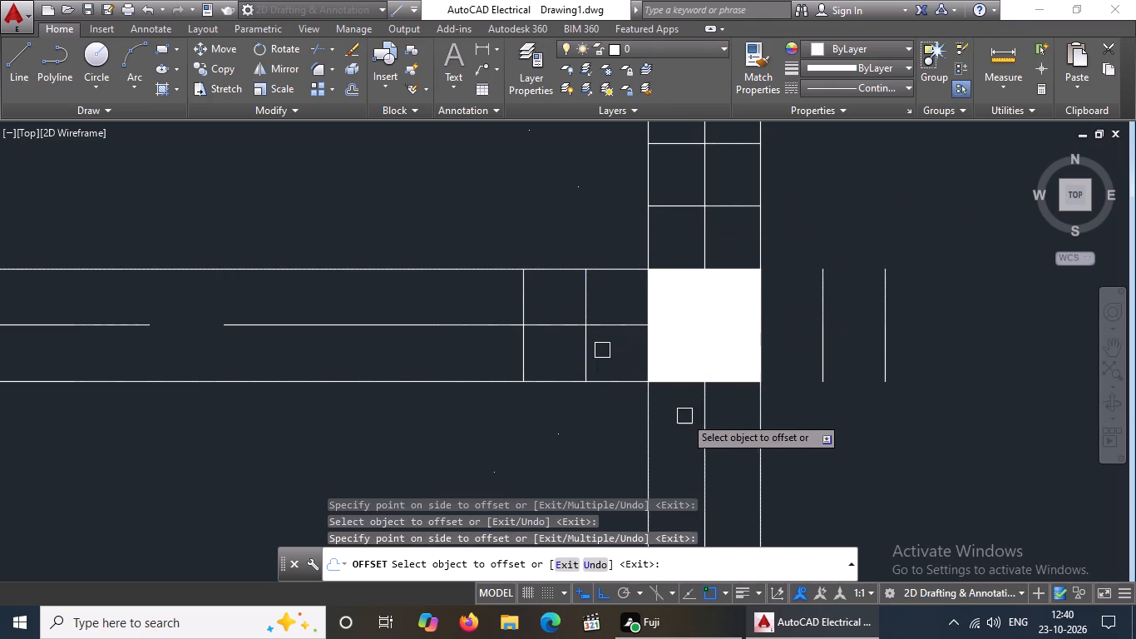
pyautogui.click(680, 383)
pyautogui.click(669, 443)
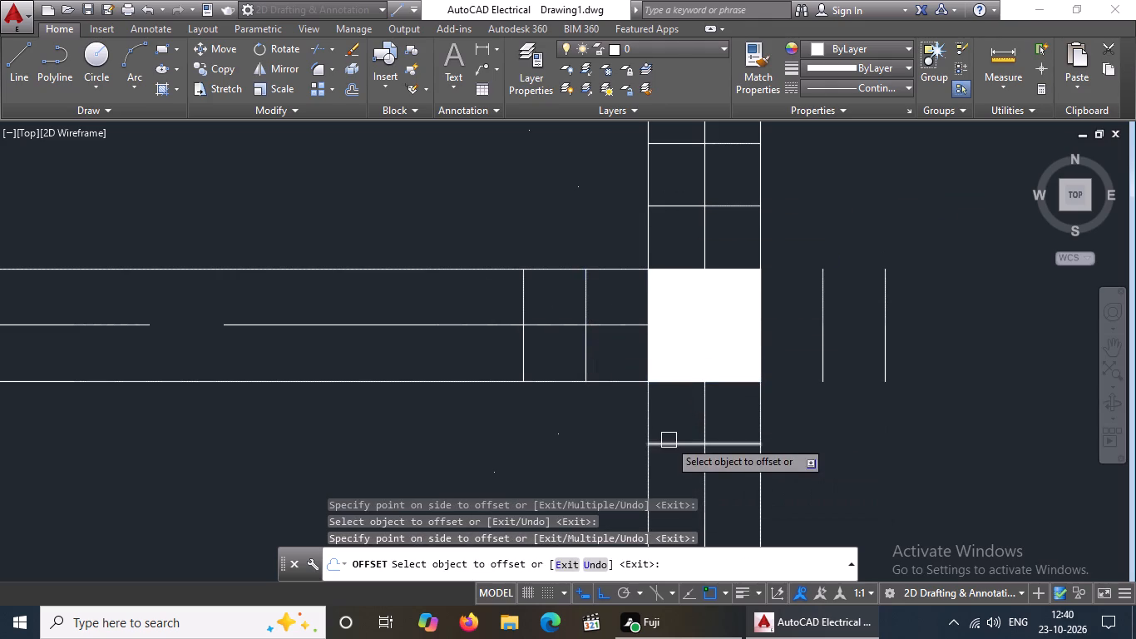
pyautogui.click(669, 440)
pyautogui.click(669, 479)
# Offset the right and lower edges of the outer column on the short beam between the two small bays outward twice each at 5" spacing.
pyautogui.scroll(-4, 729, 426)
pyautogui.moveTo(733, 446); pyautogui.dragTo(732, 384, button='middle')
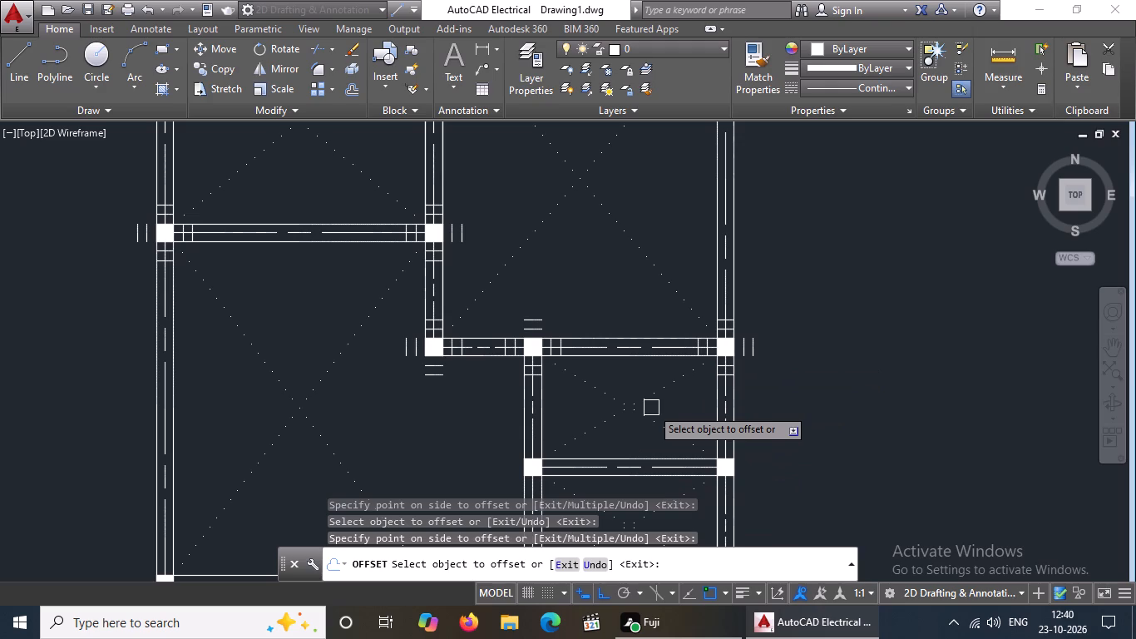
pyautogui.scroll(1, 610, 456)
pyautogui.moveTo(610, 449); pyautogui.dragTo(632, 339, button='middle')
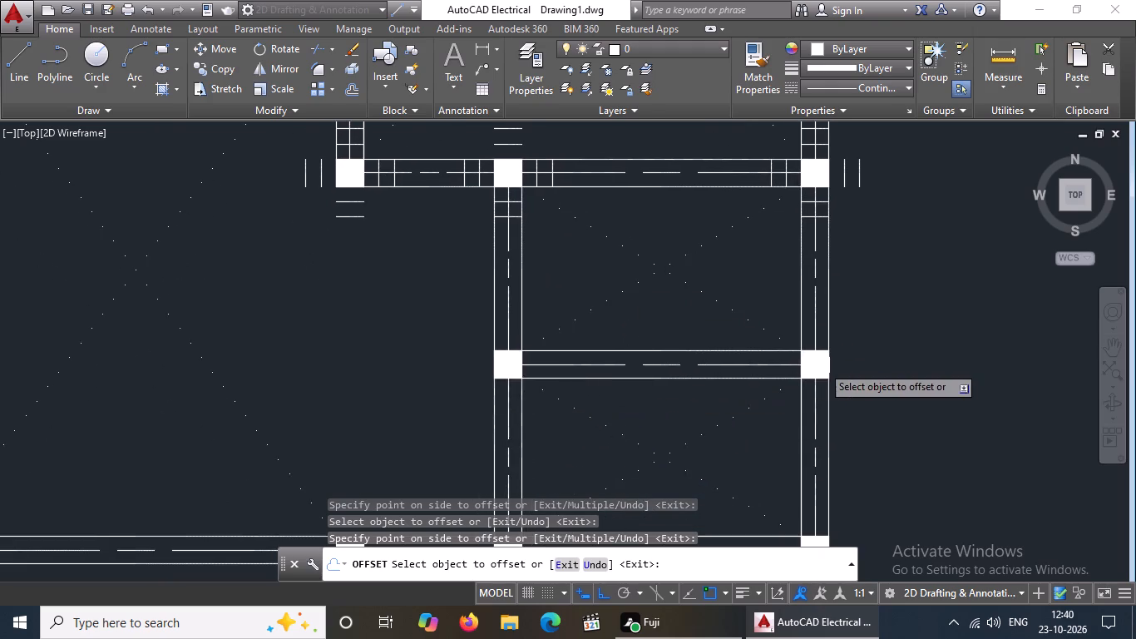
pyautogui.scroll(3, 851, 374)
pyautogui.click(761, 354)
pyautogui.click(887, 339)
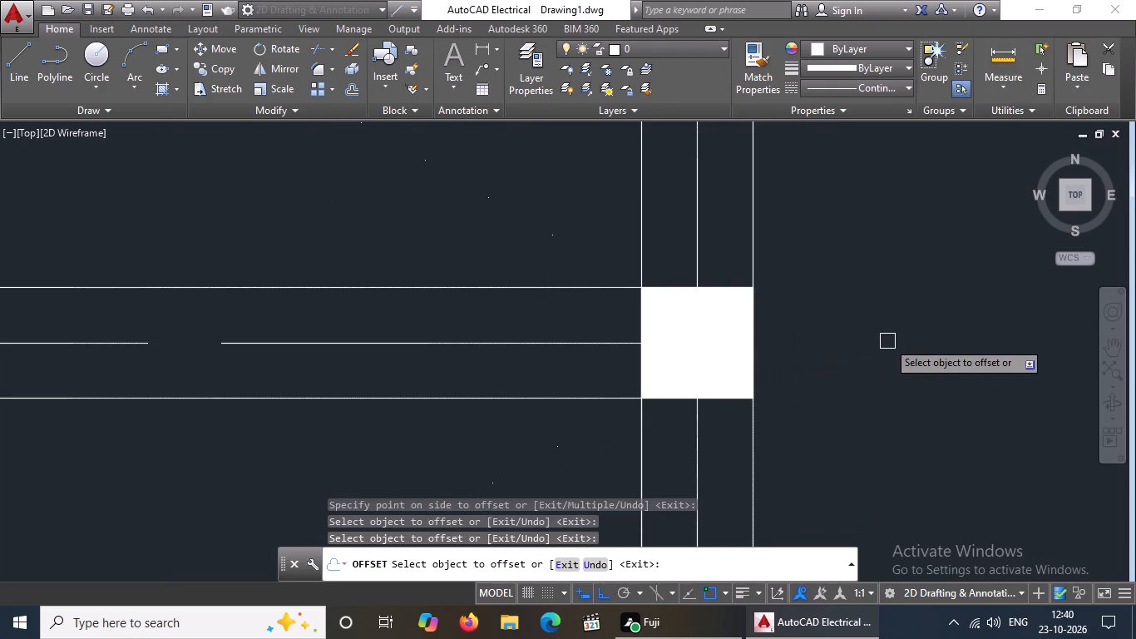
pyautogui.click(755, 343)
pyautogui.click(807, 341)
pyautogui.moveTo(810, 341); pyautogui.dragTo(822, 343)
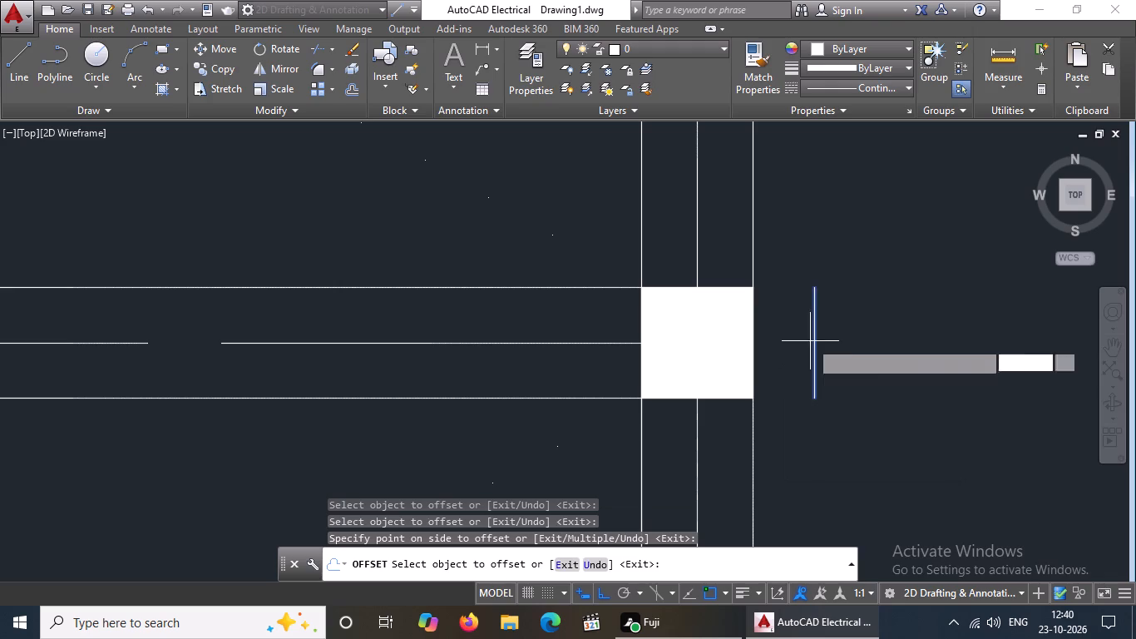
pyautogui.moveTo(822, 343); pyautogui.dragTo(843, 344)
pyautogui.click(849, 342)
pyautogui.moveTo(719, 395); pyautogui.dragTo(721, 409)
pyautogui.click(727, 463)
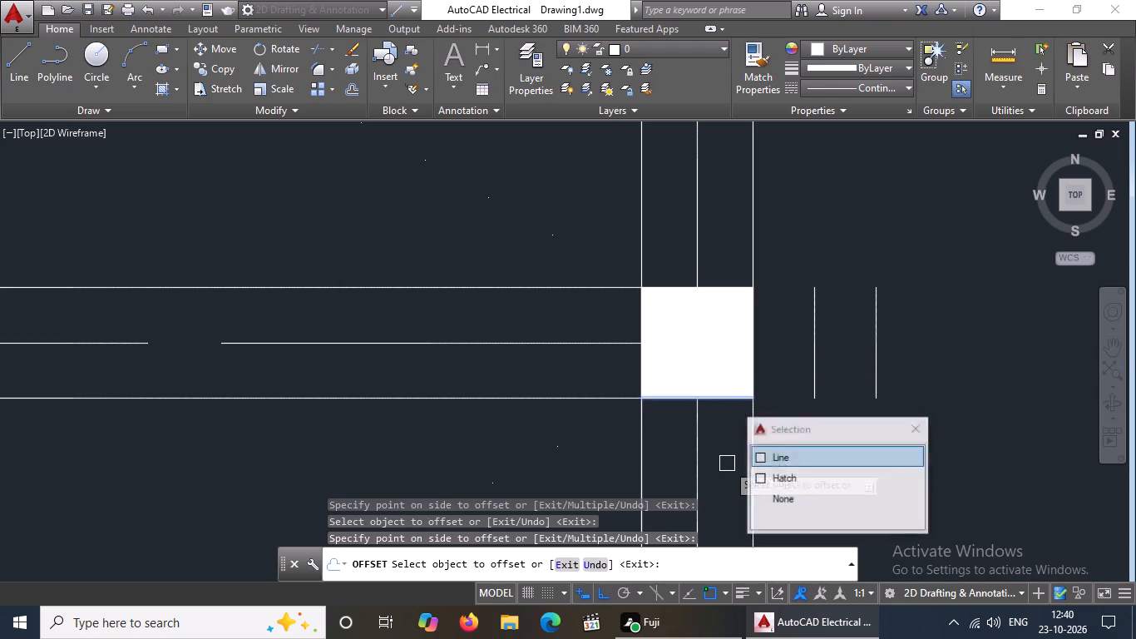
pyautogui.moveTo(729, 459); pyautogui.dragTo(729, 467)
pyautogui.click(736, 516)
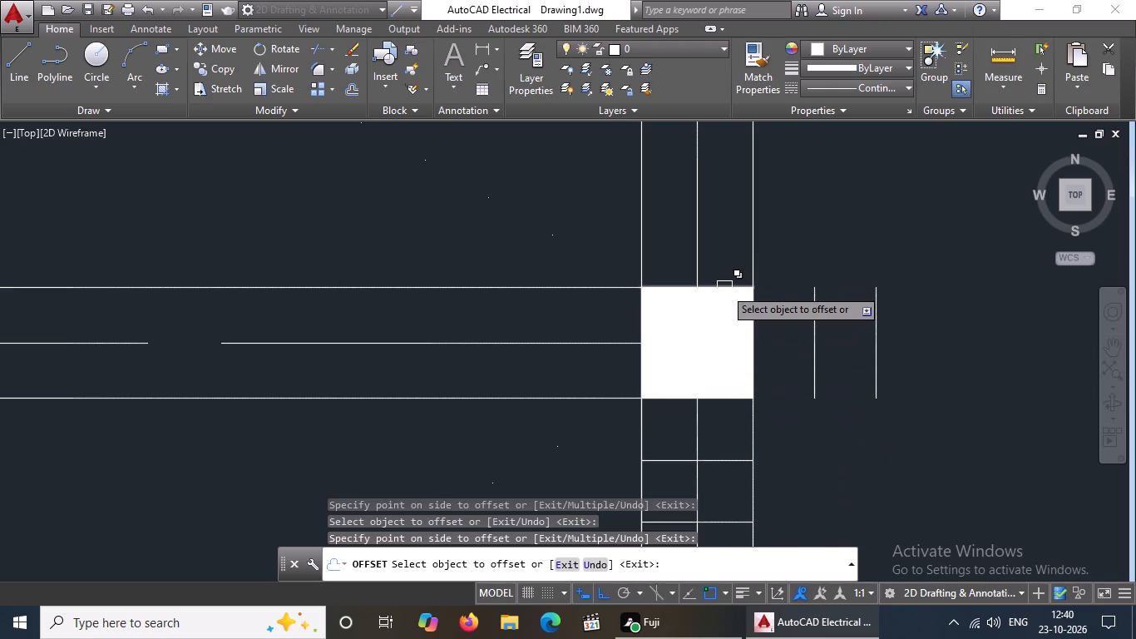
# Offset the same outer column's upper and left edges outward along the beams twice each at 5" spacing.
pyautogui.click(724, 288)
pyautogui.click(716, 241)
pyautogui.moveTo(713, 223); pyautogui.dragTo(714, 213)
pyautogui.click(723, 171)
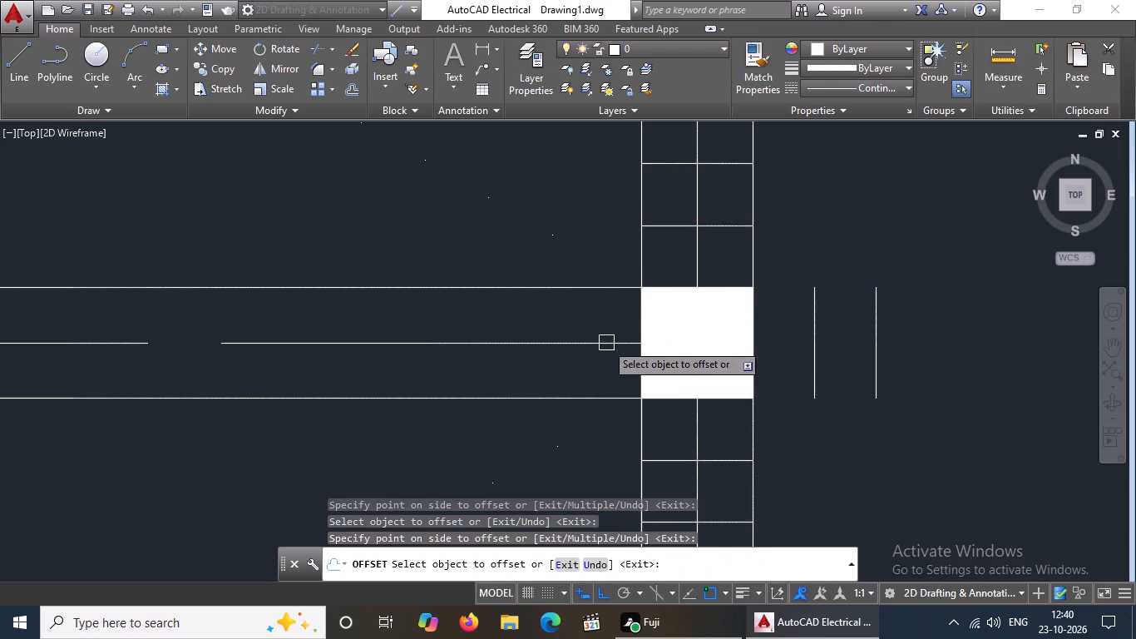
pyautogui.click(644, 371)
pyautogui.click(584, 385)
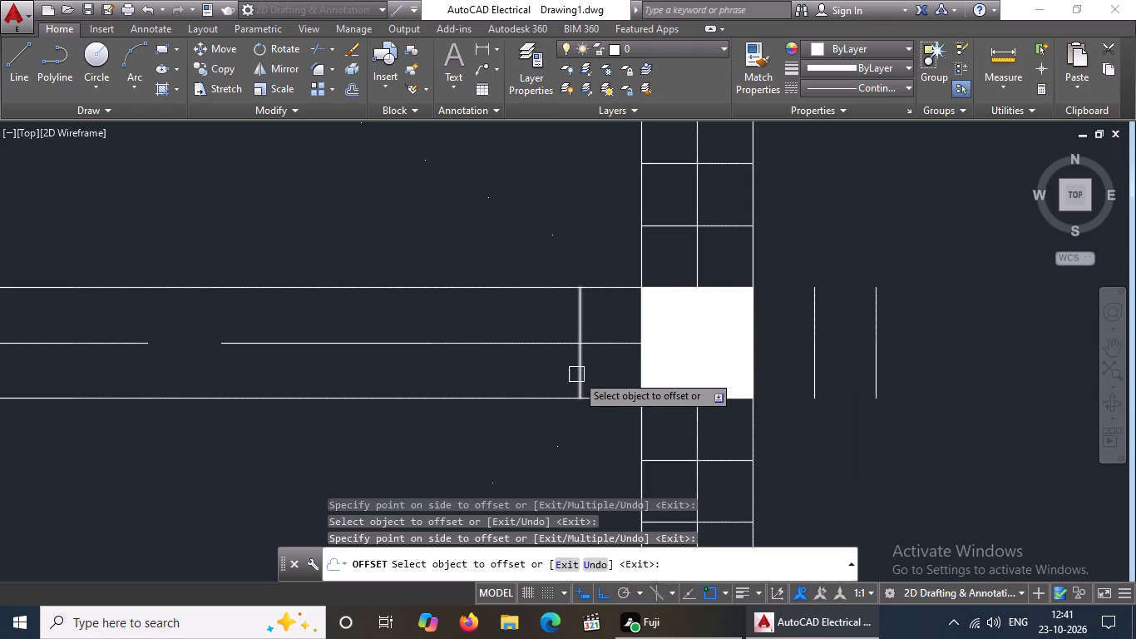
pyautogui.moveTo(577, 373); pyautogui.dragTo(512, 386)
pyautogui.moveTo(338, 389); pyautogui.dragTo(354, 384)
# Offset the right and lower edges of the column at the left end of that short beam outward twice each at 5" spacing.
pyautogui.scroll(-4, 507, 349)
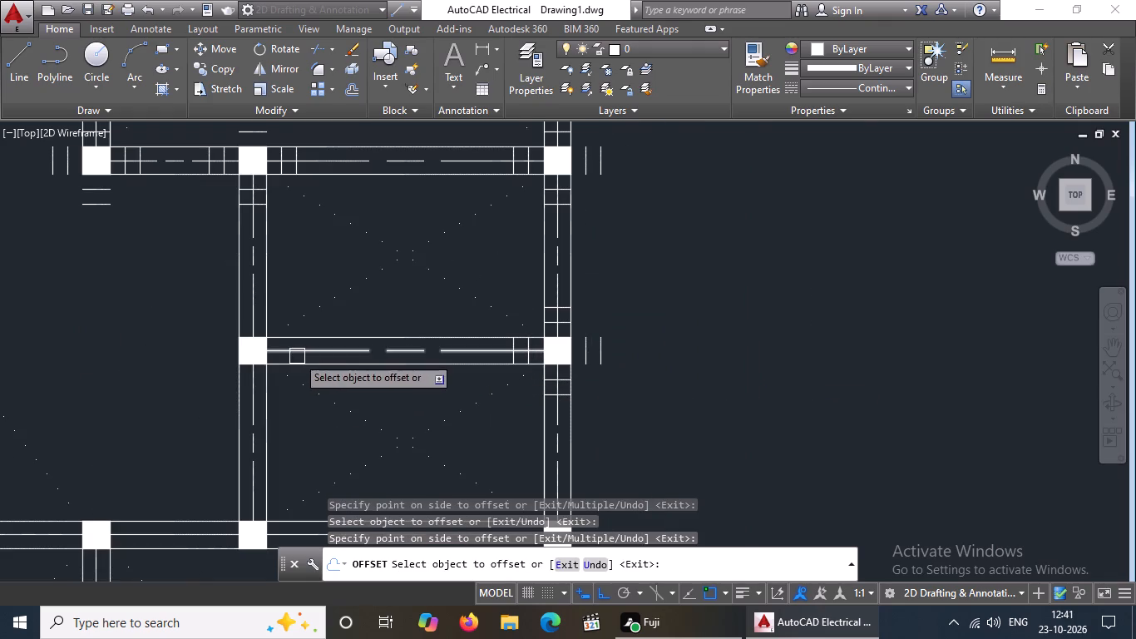
pyautogui.moveTo(290, 354); pyautogui.dragTo(585, 357, button='middle')
pyautogui.scroll(2, 582, 349)
pyautogui.scroll(2, 517, 382)
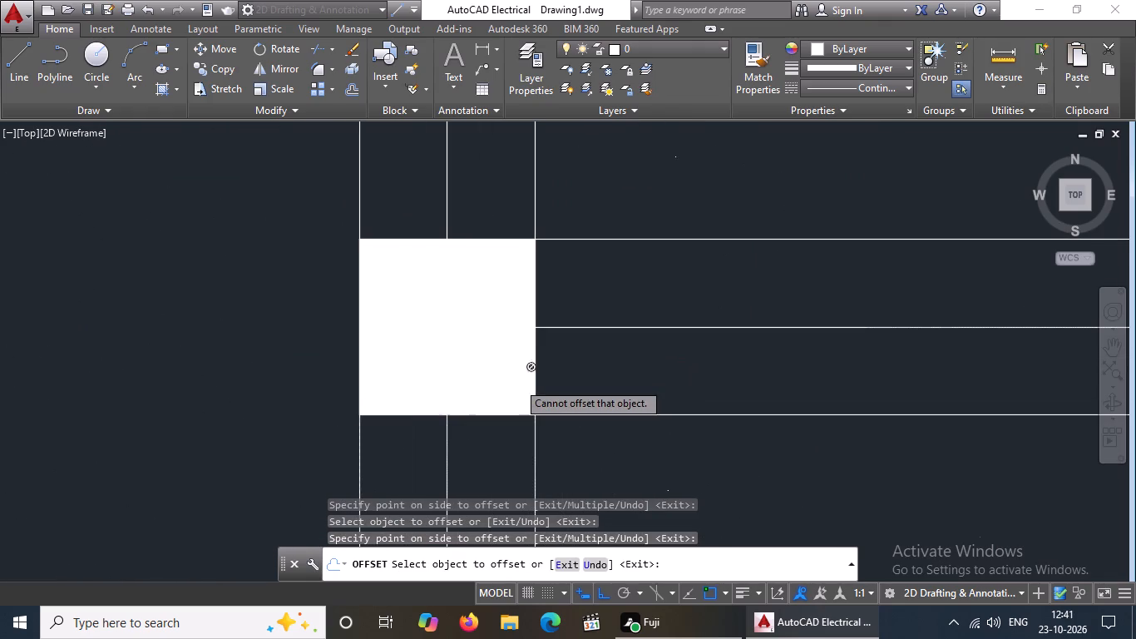
pyautogui.moveTo(538, 372); pyautogui.dragTo(570, 364)
pyautogui.click(645, 355)
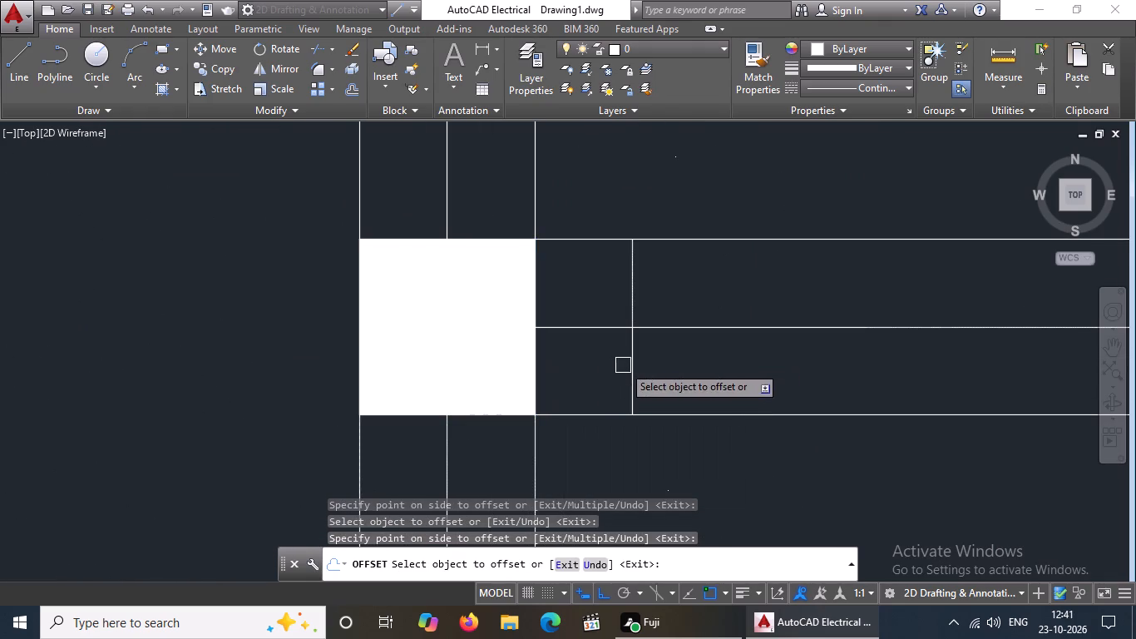
pyautogui.moveTo(630, 364); pyautogui.dragTo(642, 362)
pyautogui.click(706, 367)
pyautogui.scroll(-3, 707, 368)
pyautogui.scroll(3, 647, 406)
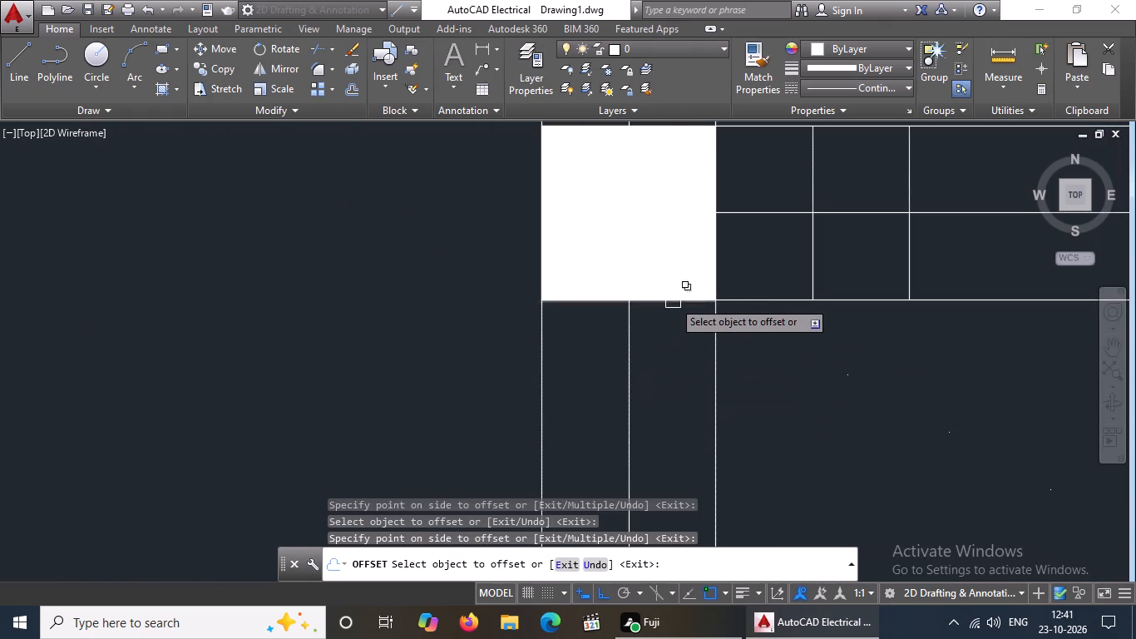
pyautogui.moveTo(674, 300); pyautogui.dragTo(672, 310)
pyautogui.click(672, 357)
pyautogui.click(662, 399)
pyautogui.click(665, 439)
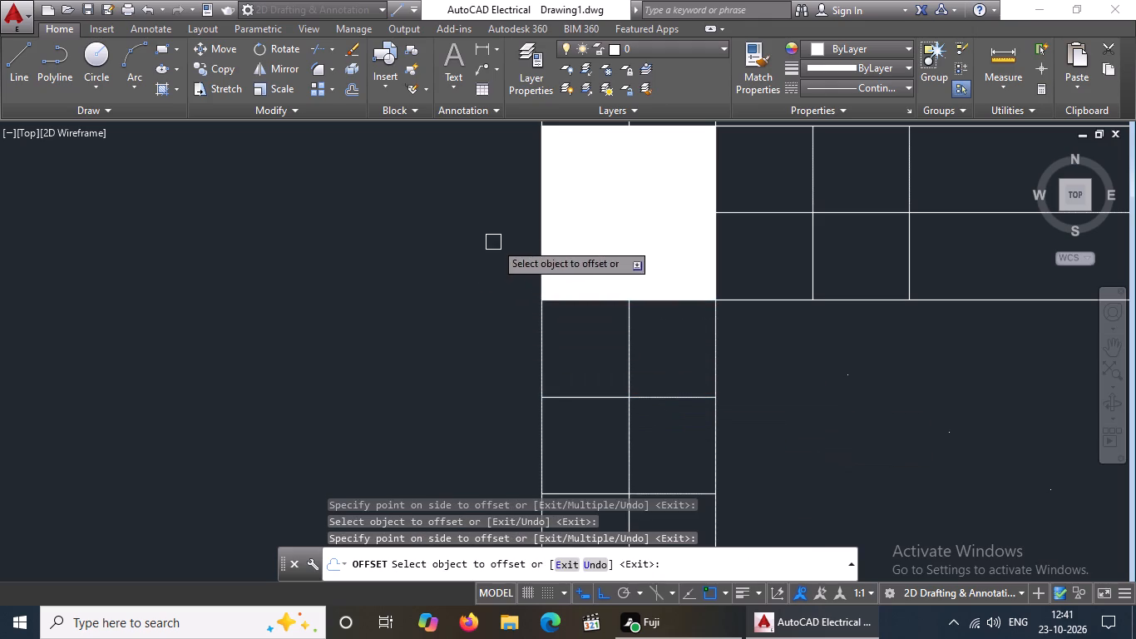
# Offset the same left-end column's left and upper edges outward twice each at 5" spacing.
pyautogui.moveTo(542, 230); pyautogui.dragTo(533, 239)
pyautogui.click(478, 263)
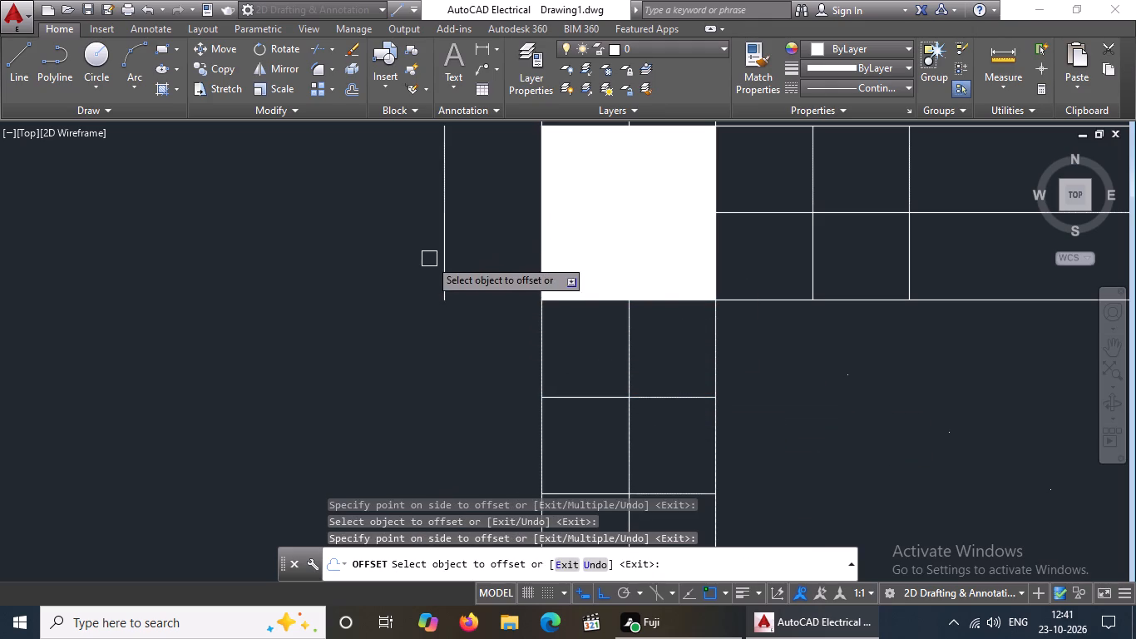
pyautogui.moveTo(446, 253); pyautogui.dragTo(424, 265)
pyautogui.click(373, 288)
pyautogui.scroll(-4, 427, 283)
pyautogui.scroll(3, 499, 243)
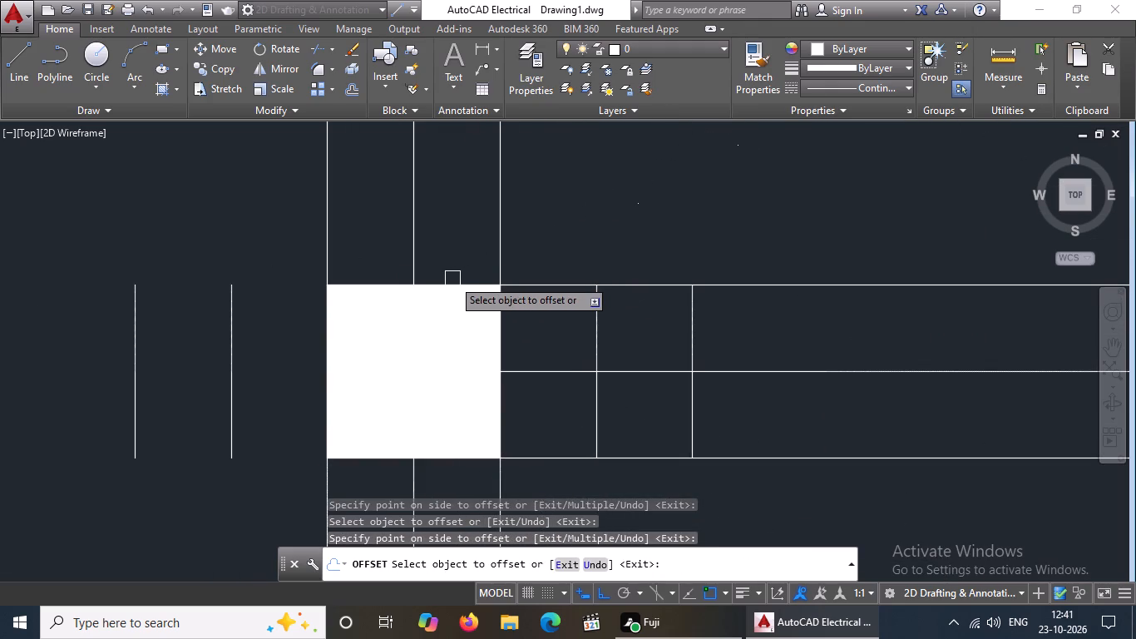
pyautogui.click(451, 280)
pyautogui.click(452, 249)
pyautogui.click(452, 181)
pyautogui.click(457, 157)
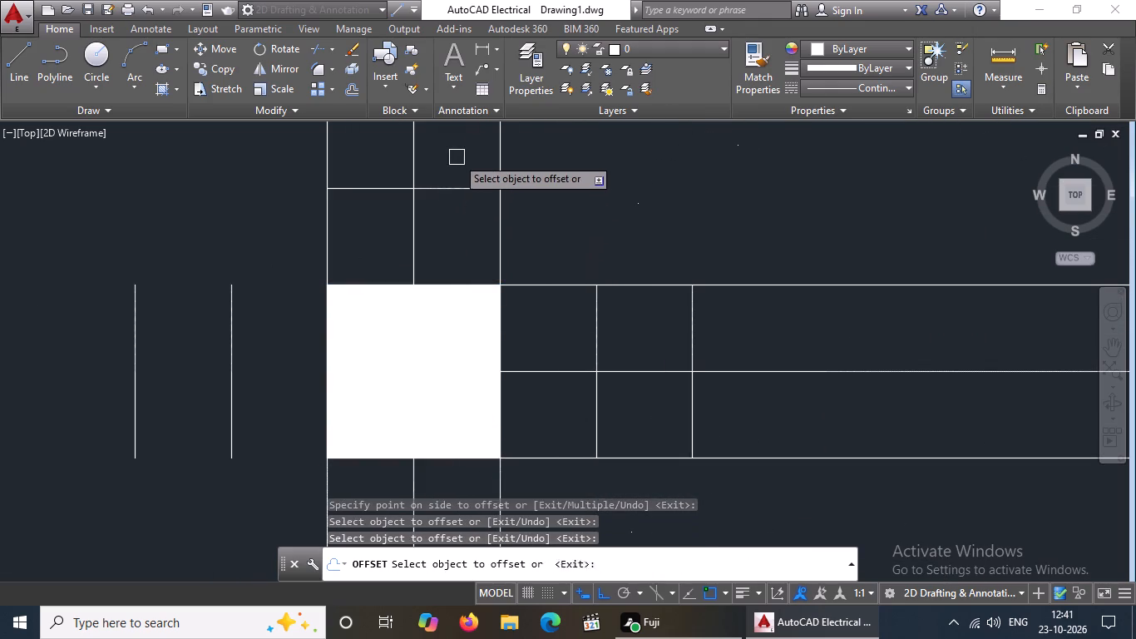
pyautogui.scroll(-3, 472, 196)
pyautogui.scroll(-2, 545, 303)
pyautogui.scroll(3, 507, 247)
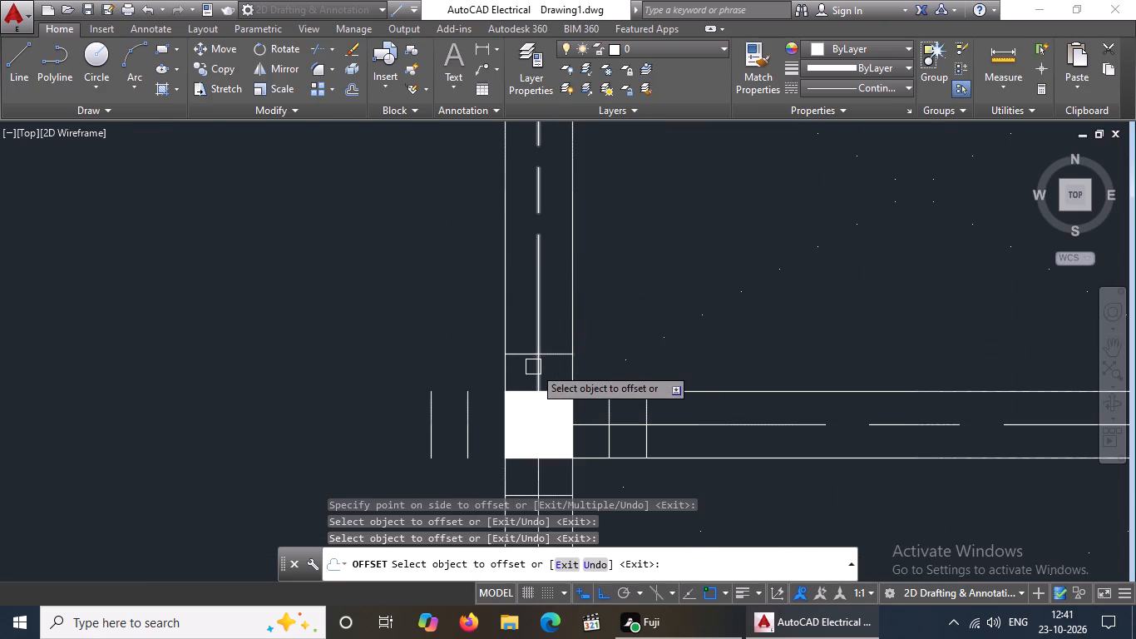
pyautogui.scroll(1, 544, 362)
pyautogui.click(561, 353)
pyautogui.click(565, 273)
# Offset the right and upper edges of the outer column at the right end of the long beam below outward twice each at 5" spacing.
pyautogui.scroll(-6, 565, 273)
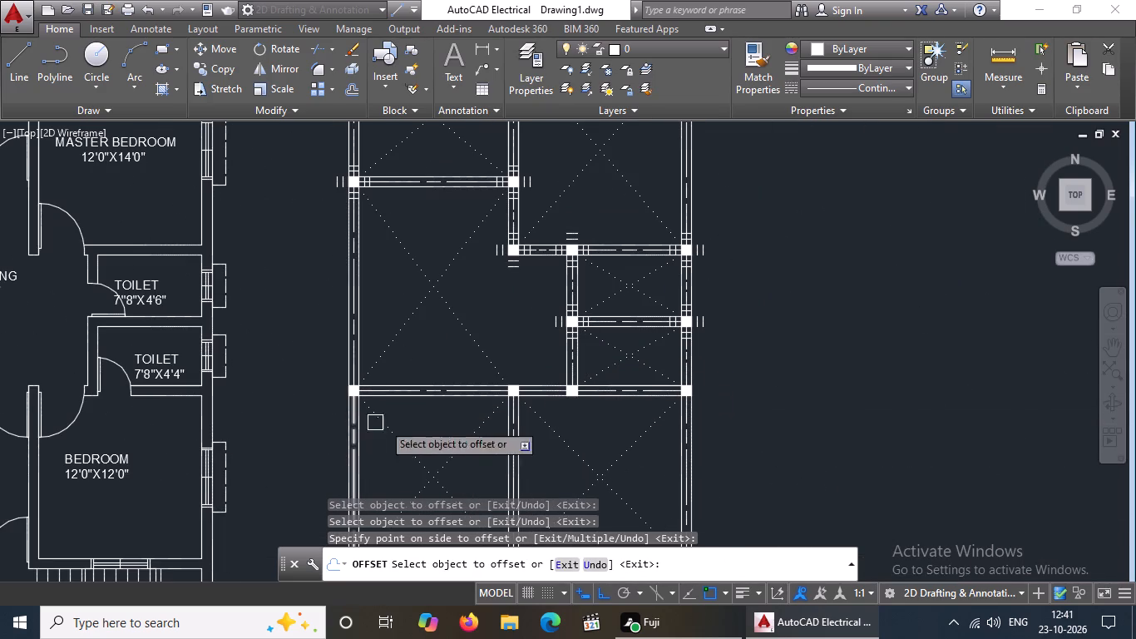
pyautogui.scroll(3, 685, 407)
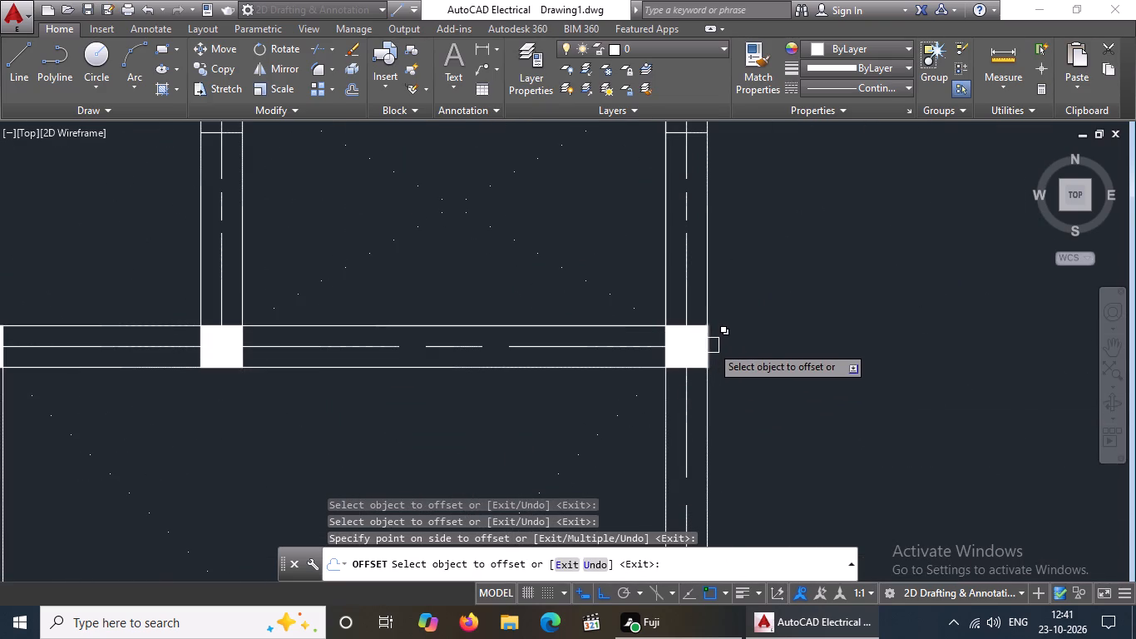
pyautogui.moveTo(711, 345); pyautogui.dragTo(734, 344)
pyautogui.click(809, 344)
pyautogui.moveTo(728, 349); pyautogui.dragTo(743, 347)
pyautogui.click(798, 343)
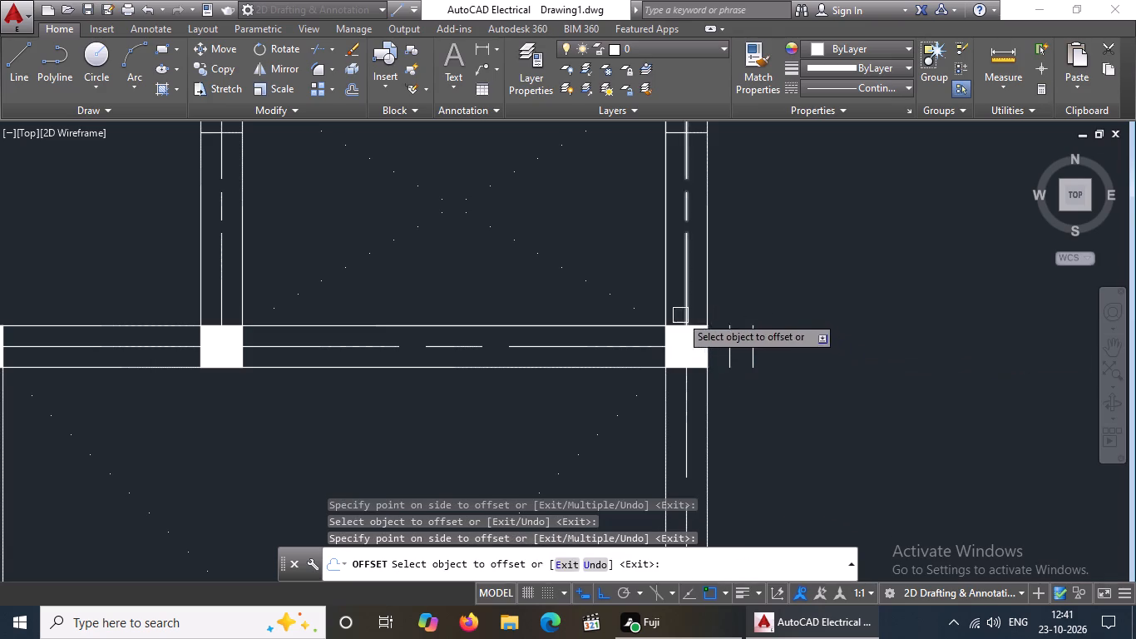
pyautogui.scroll(3, 676, 321)
pyautogui.click(676, 337)
pyautogui.click(680, 285)
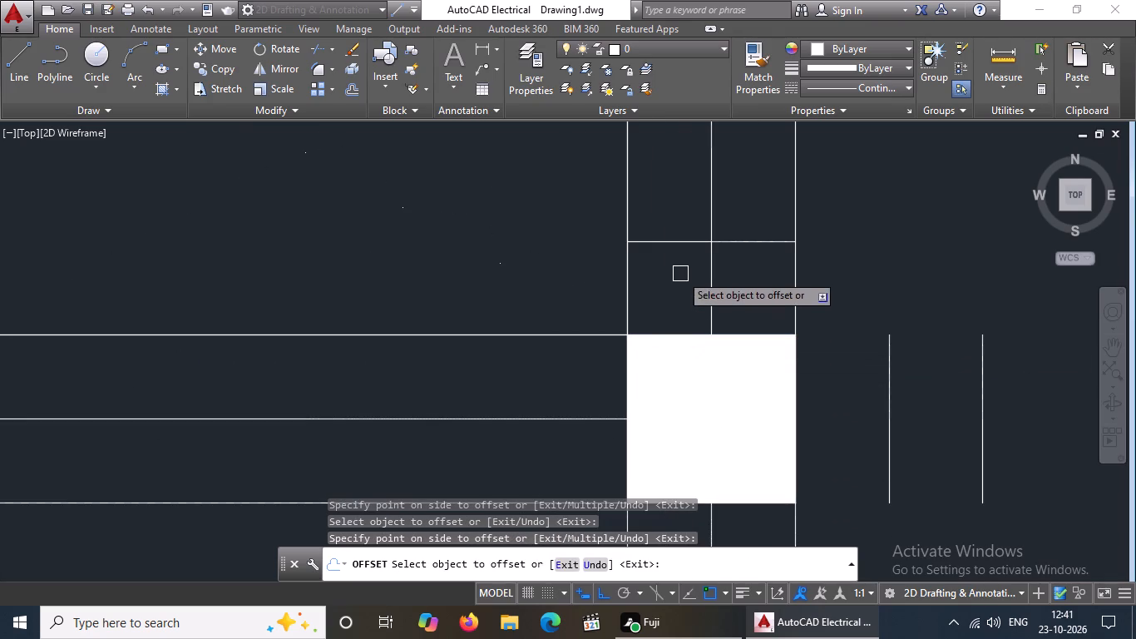
pyautogui.click(678, 235)
pyautogui.click(687, 184)
# Offset the same outer column's left and lower edges outward along the beams twice each at 5" spacing.
pyautogui.click(630, 392)
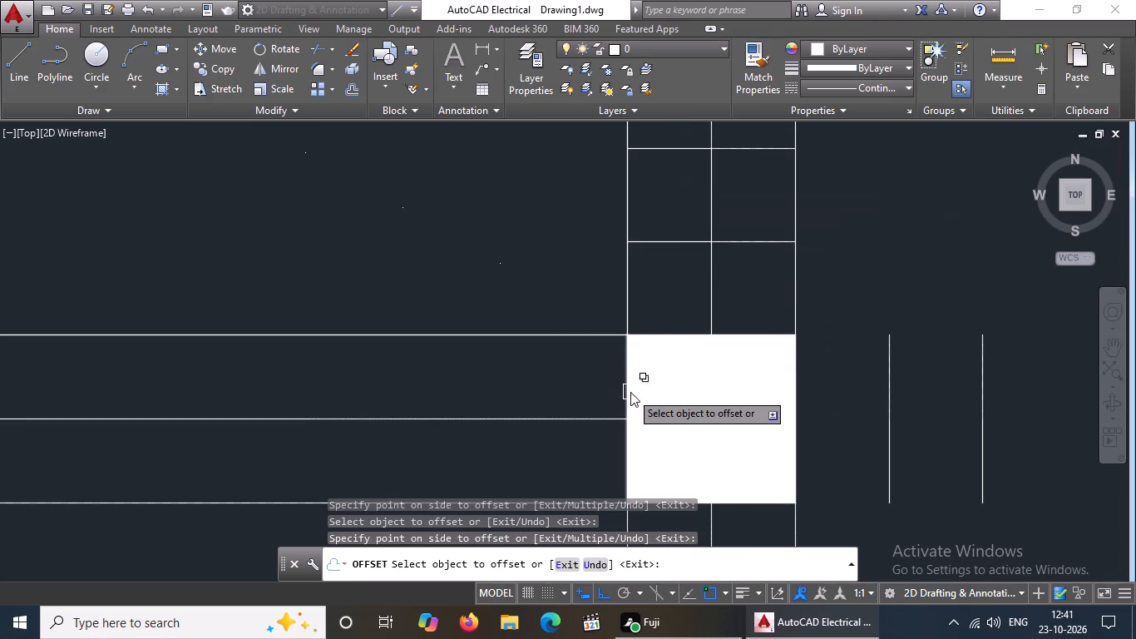
pyautogui.click(540, 412)
pyautogui.moveTo(534, 395); pyautogui.dragTo(523, 398)
pyautogui.click(466, 414)
pyautogui.scroll(-3, 573, 372)
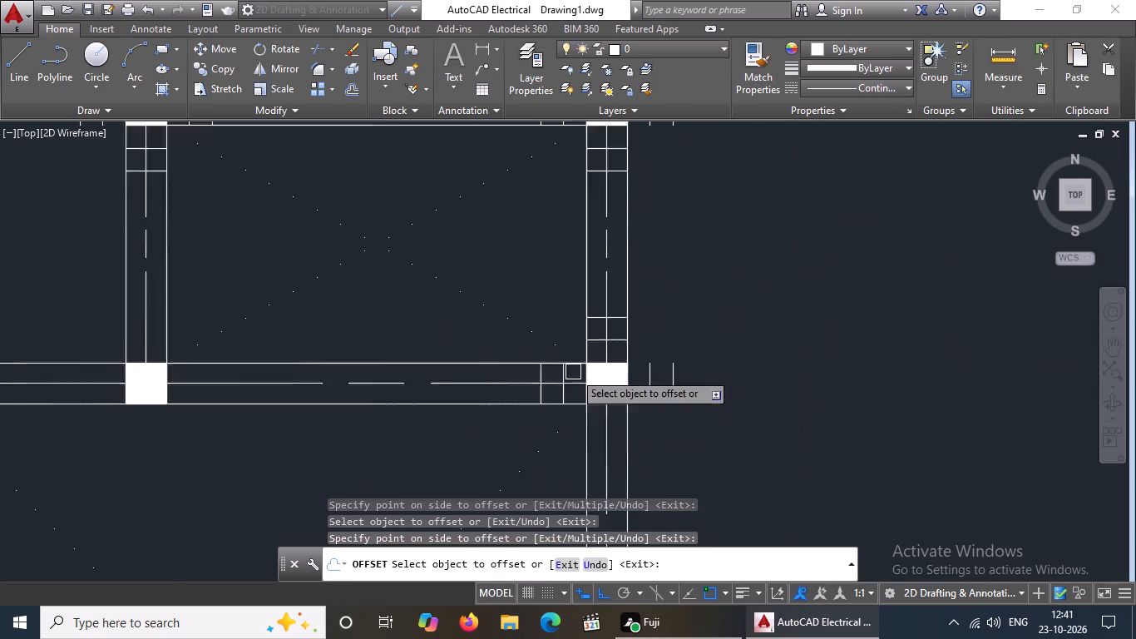
pyautogui.scroll(-1, 574, 372)
pyautogui.scroll(3, 607, 413)
pyautogui.moveTo(581, 336); pyautogui.dragTo(581, 344)
pyautogui.click(570, 420)
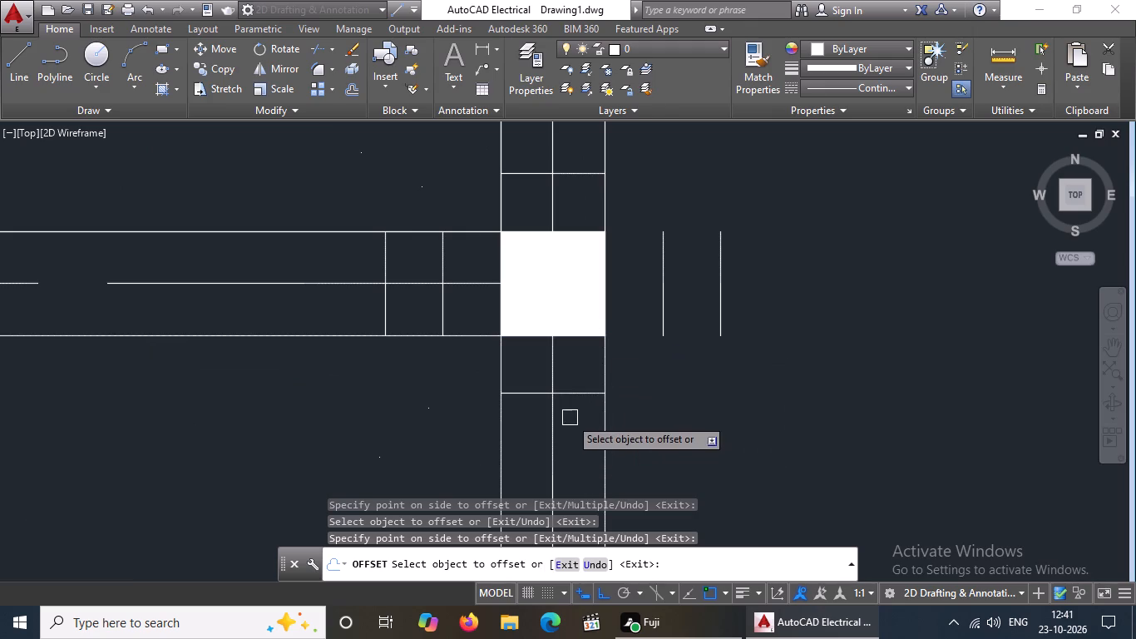
pyautogui.moveTo(570, 397); pyautogui.dragTo(579, 448)
pyautogui.click(579, 448)
# Offset the right and upper edges of the adjacent T-junction column on that long beam outward twice each at 5" spacing.
pyautogui.scroll(-3, 601, 437)
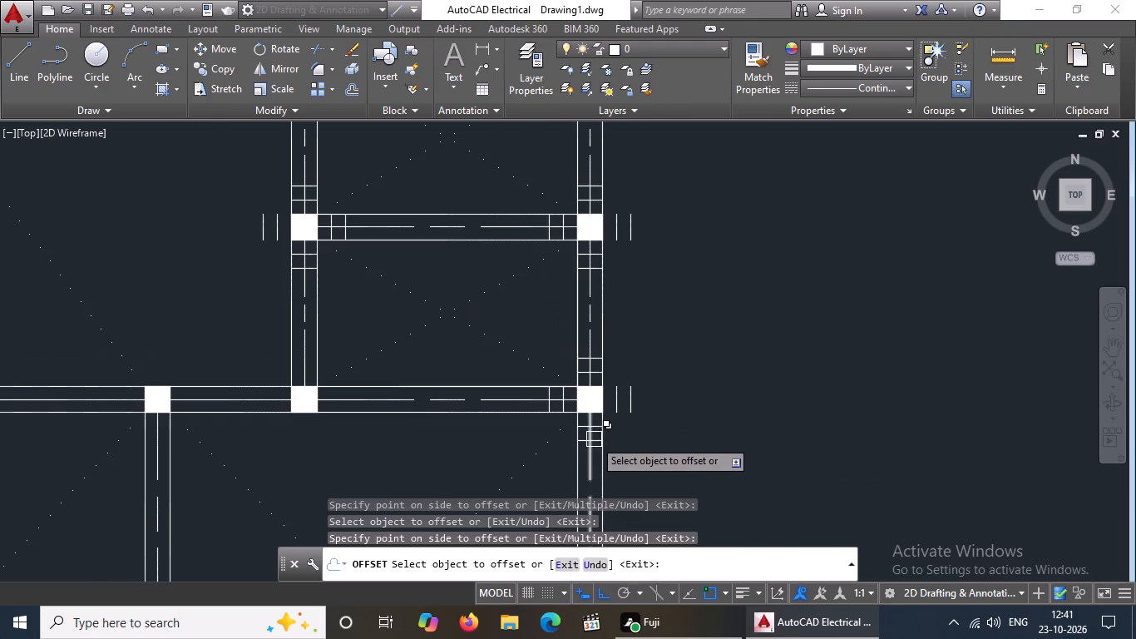
pyautogui.scroll(3, 272, 414)
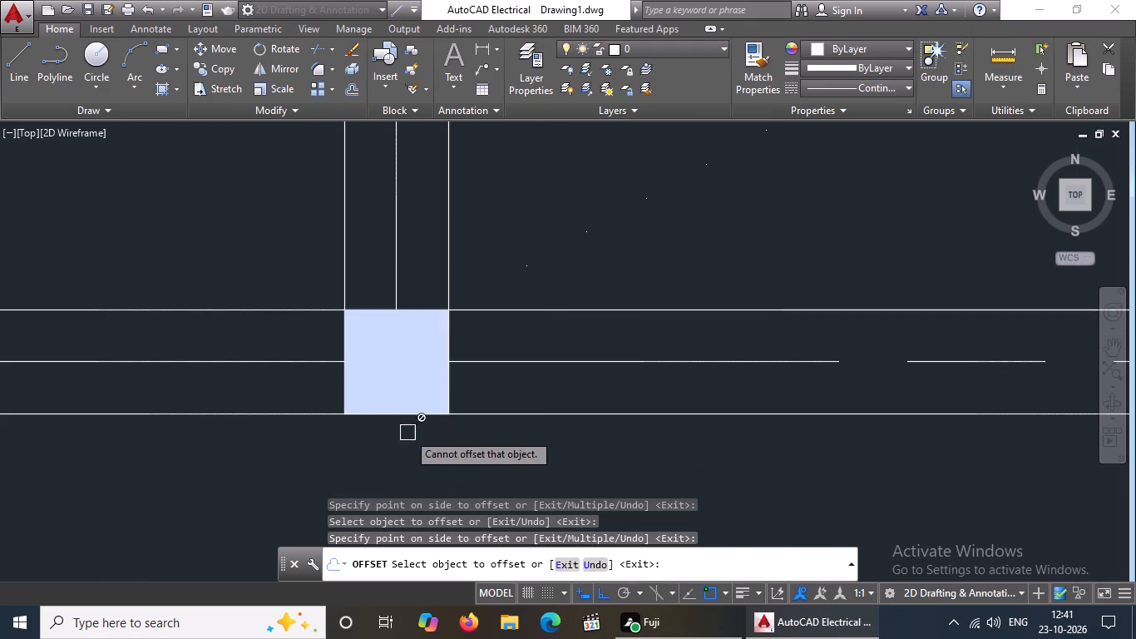
pyautogui.moveTo(448, 391); pyautogui.dragTo(457, 389)
pyautogui.click(595, 387)
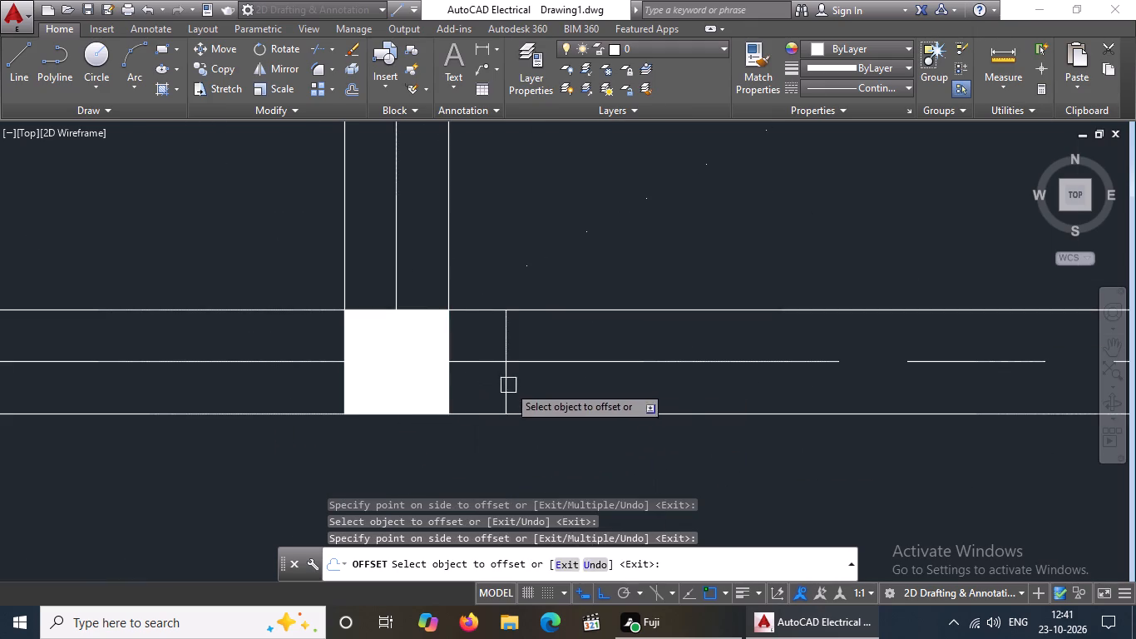
pyautogui.moveTo(505, 389); pyautogui.dragTo(546, 389)
pyautogui.moveTo(613, 389); pyautogui.dragTo(609, 363)
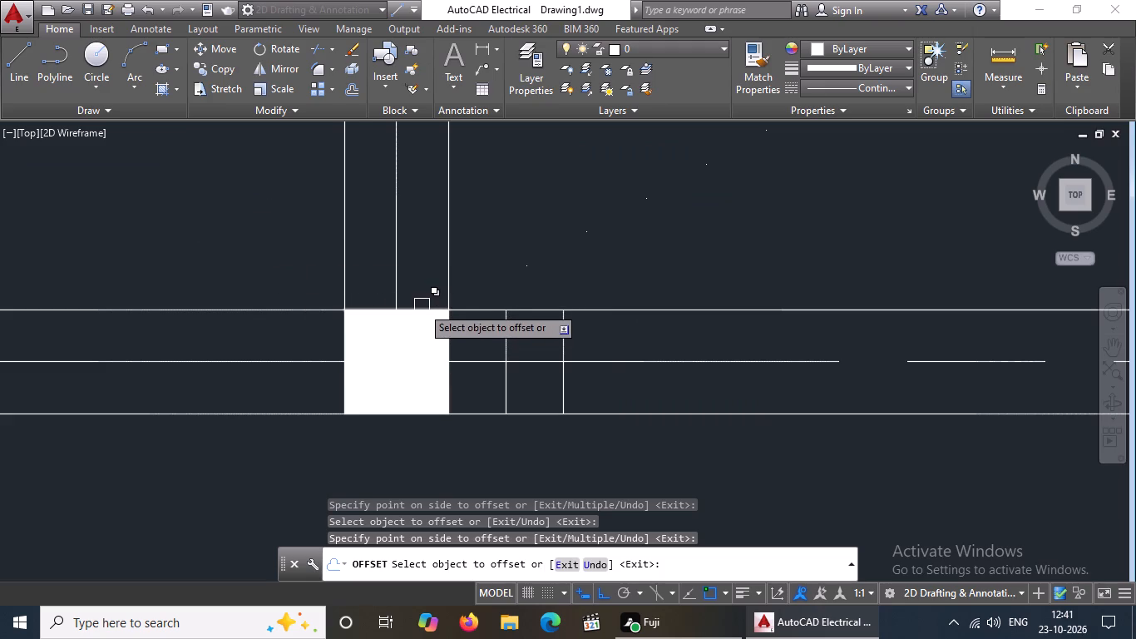
pyautogui.click(422, 305)
pyautogui.click(419, 249)
pyautogui.moveTo(417, 255); pyautogui.dragTo(421, 235)
pyautogui.moveTo(427, 204); pyautogui.dragTo(423, 227)
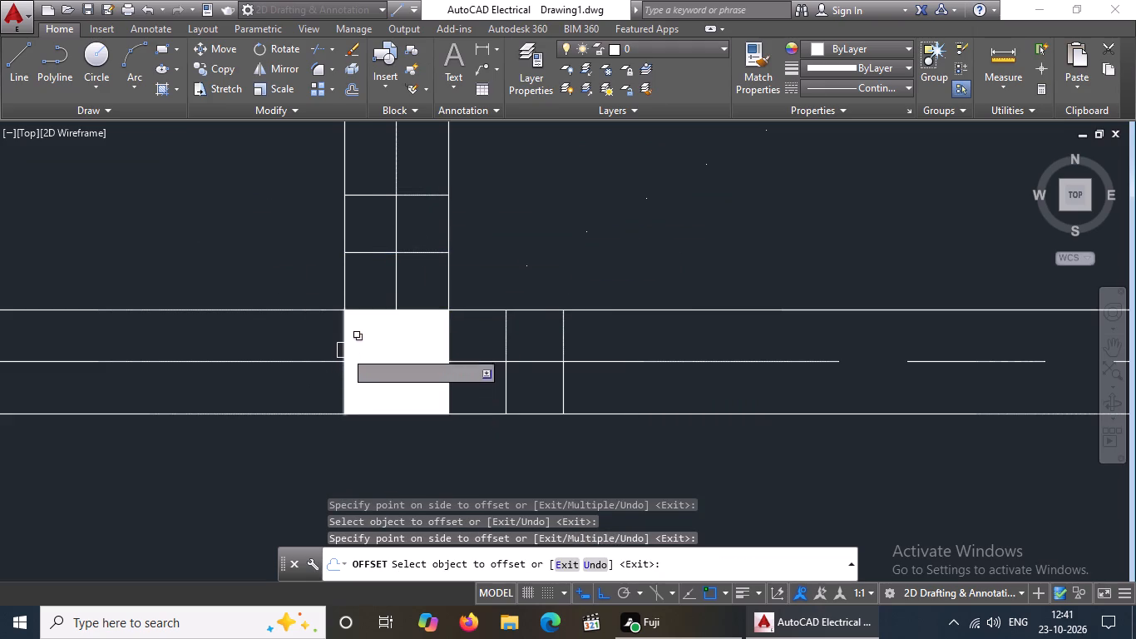
# Offset the same T-junction column's left and lower edges outward twice each at 5" spacing.
pyautogui.click(344, 348)
pyautogui.click(286, 357)
pyautogui.moveTo(284, 343); pyautogui.dragTo(243, 351)
pyautogui.click(212, 352)
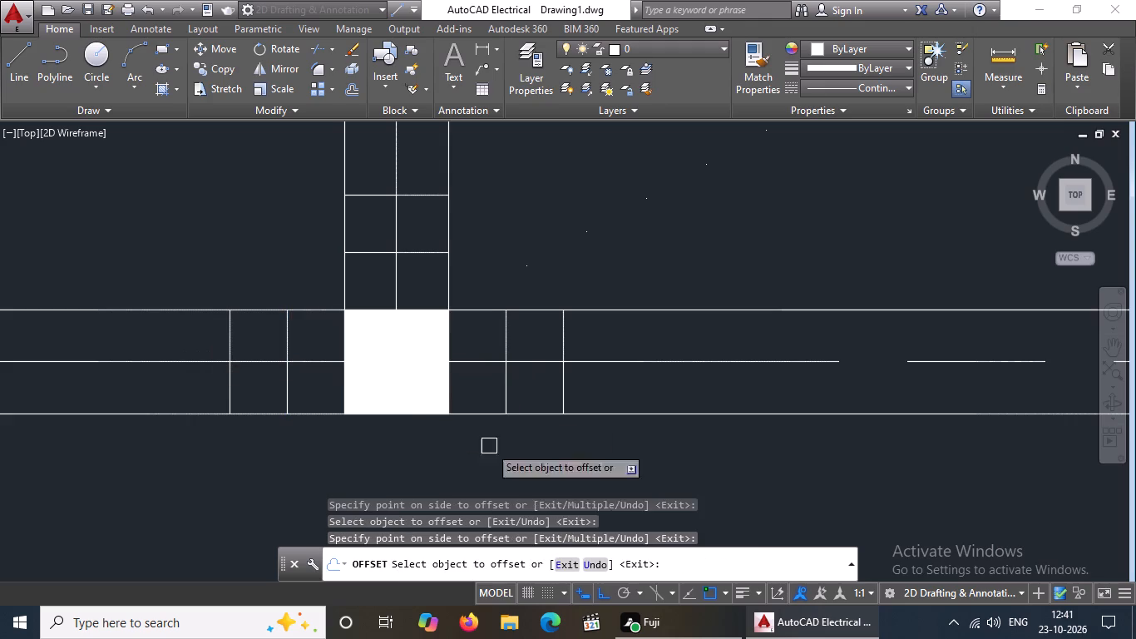
pyautogui.moveTo(415, 415); pyautogui.dragTo(414, 427)
pyautogui.click(414, 473)
pyautogui.click(408, 468)
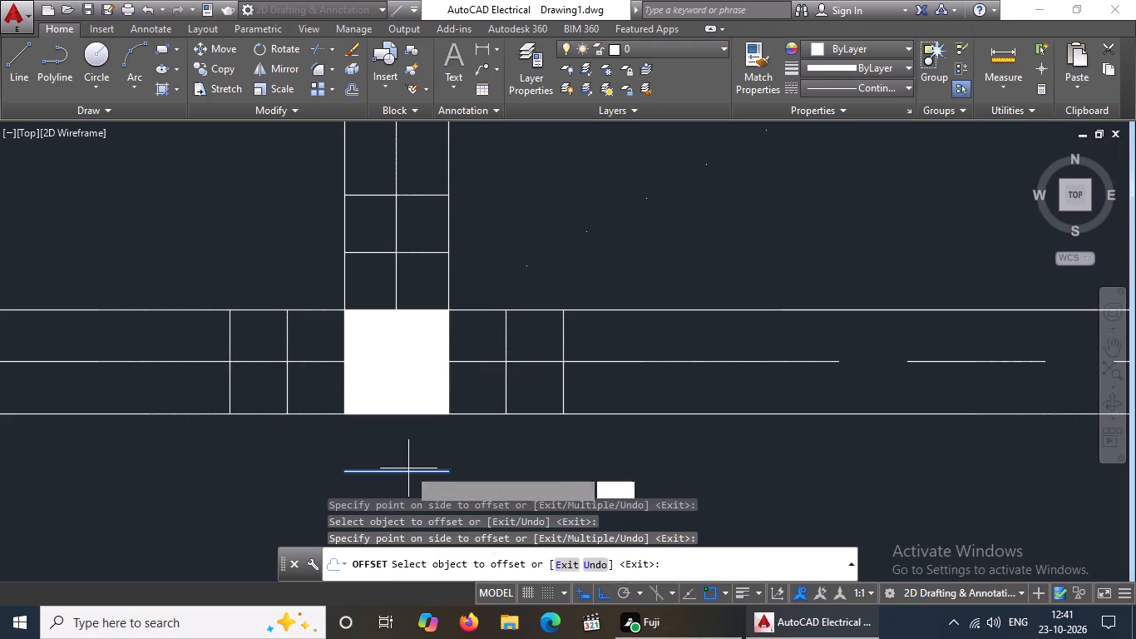
pyautogui.click(408, 476)
# Offset the upper and right edges of the next column to the left on that long beam outward twice each at 5" spacing.
pyautogui.scroll(-5, 436, 451)
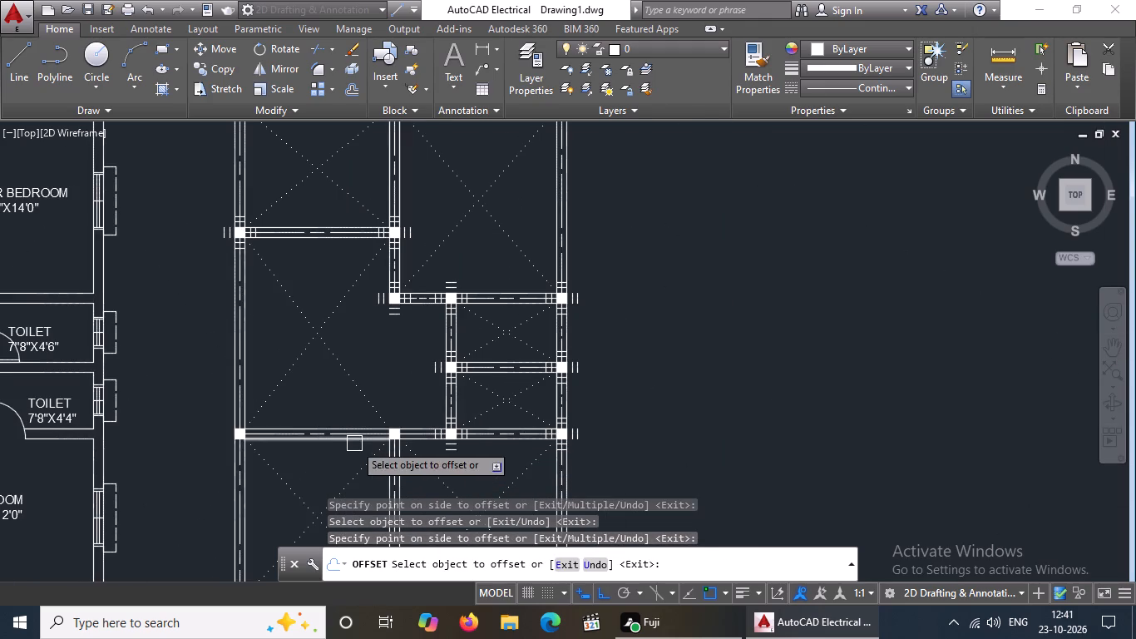
pyautogui.scroll(5, 396, 435)
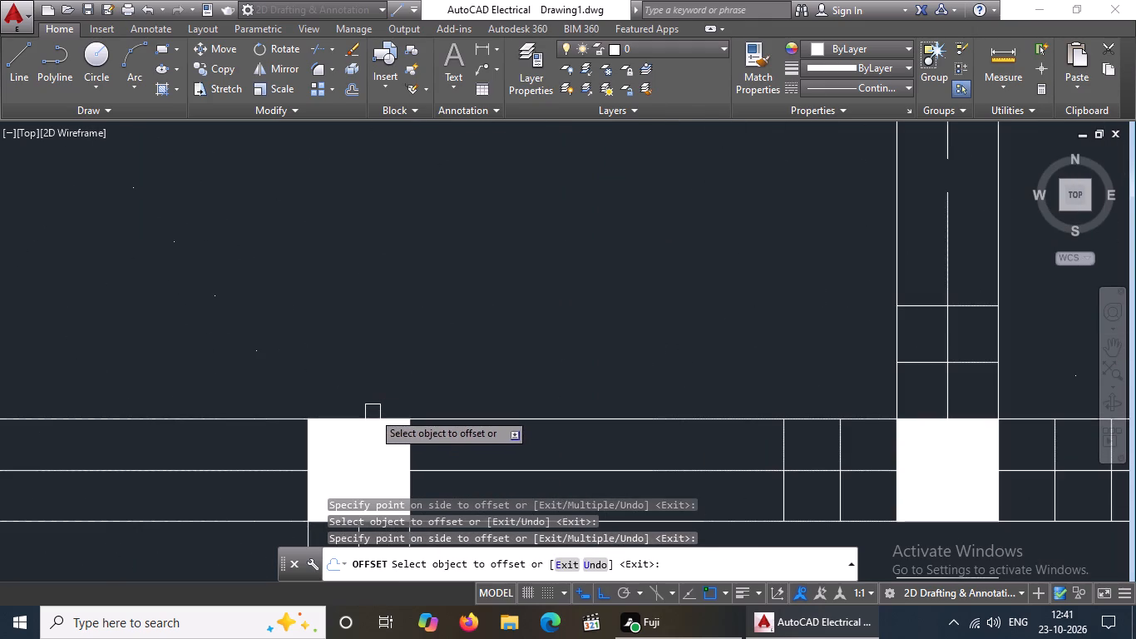
pyautogui.click(369, 413)
pyautogui.click(388, 351)
pyautogui.moveTo(377, 362); pyautogui.dragTo(388, 312)
pyautogui.click(398, 272)
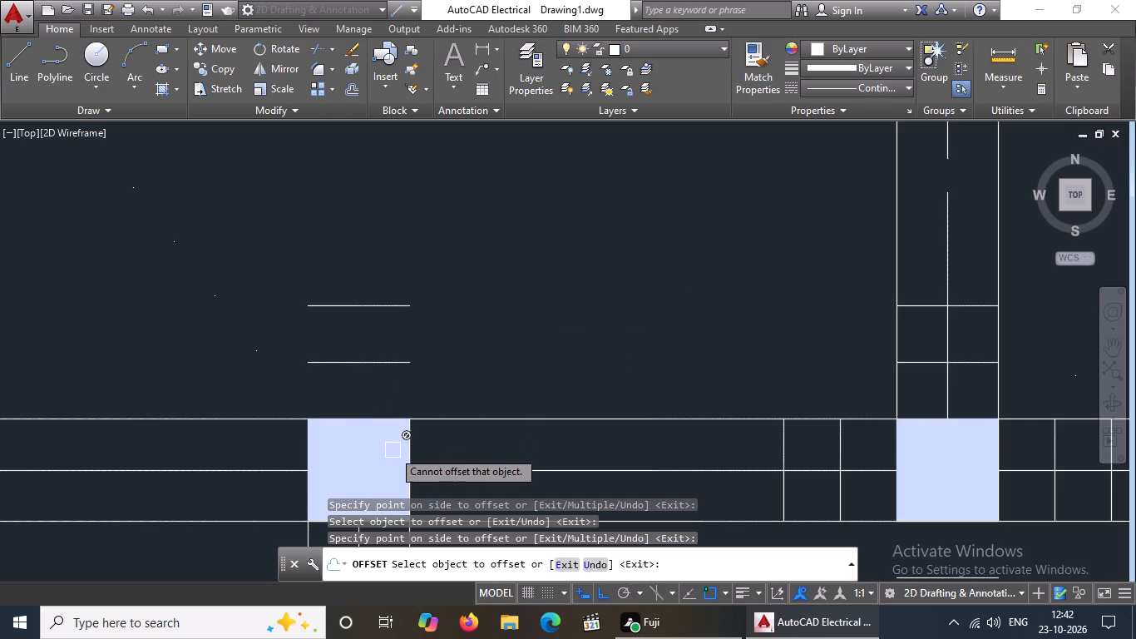
pyautogui.moveTo(410, 451); pyautogui.dragTo(421, 442)
pyautogui.click(473, 424)
pyautogui.click(467, 445)
pyautogui.click(535, 428)
pyautogui.scroll(-5, 536, 428)
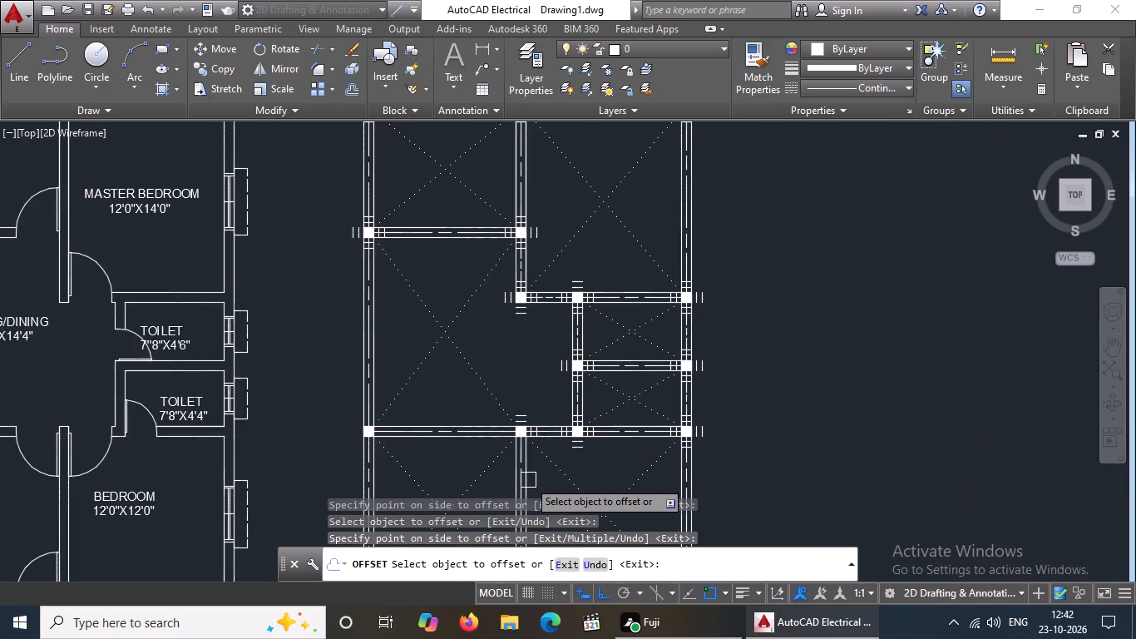
# Offset the same long-beam column's left and lower edges outward twice each at 5" spacing.
pyautogui.scroll(6, 522, 445)
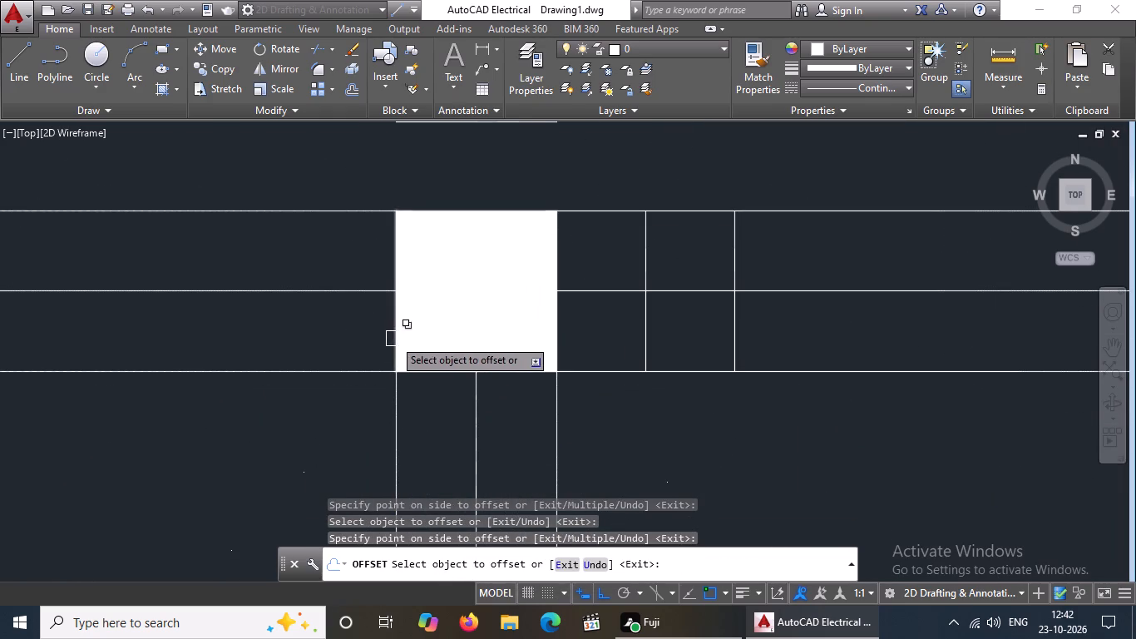
pyautogui.click(394, 339)
pyautogui.moveTo(300, 342); pyautogui.dragTo(335, 333)
pyautogui.click(309, 347)
pyautogui.moveTo(120, 335); pyautogui.dragTo(186, 346)
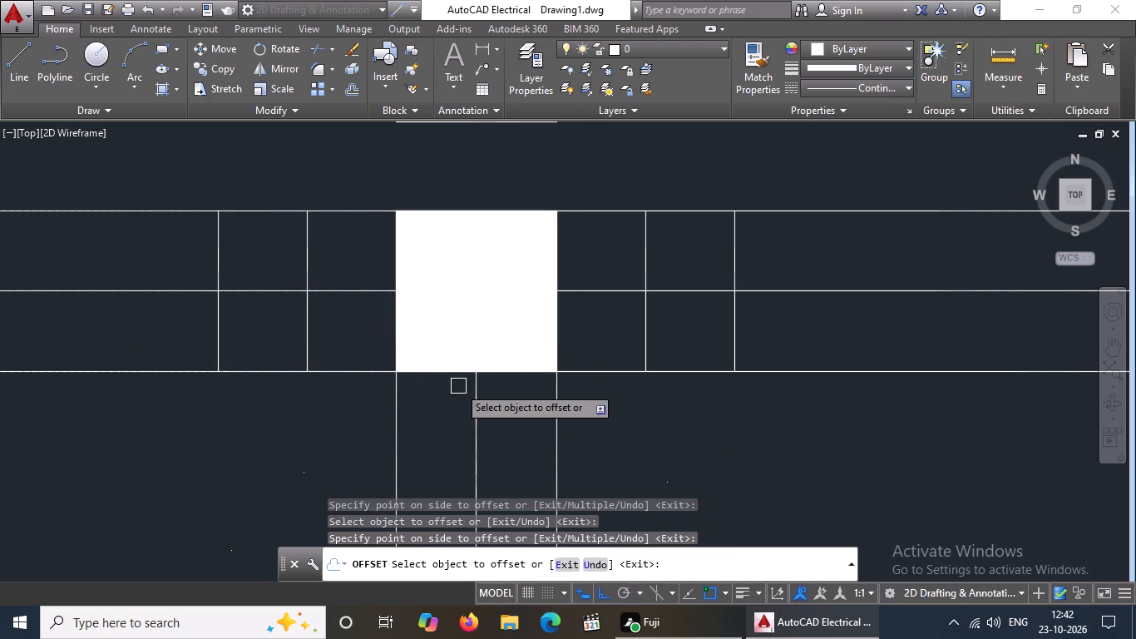
pyautogui.moveTo(506, 371); pyautogui.dragTo(508, 382)
pyautogui.click(517, 435)
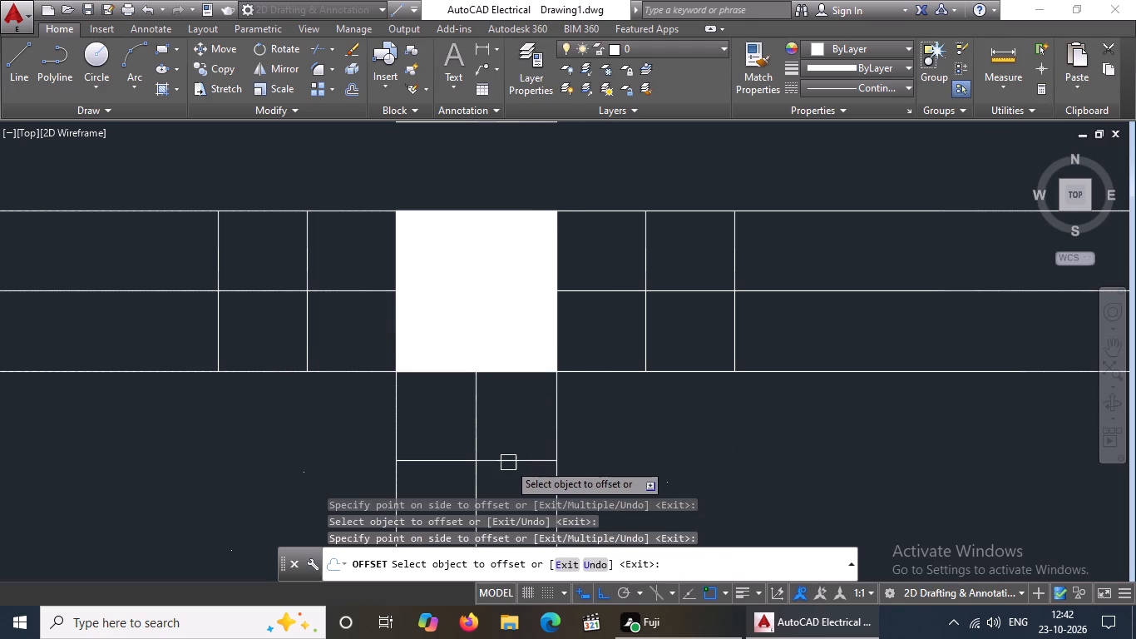
pyautogui.click(508, 463)
pyautogui.click(508, 477)
# Offset the right and lower edges of the column at that long beam's left end outward twice each at 5" spacing.
pyautogui.scroll(-5, 546, 454)
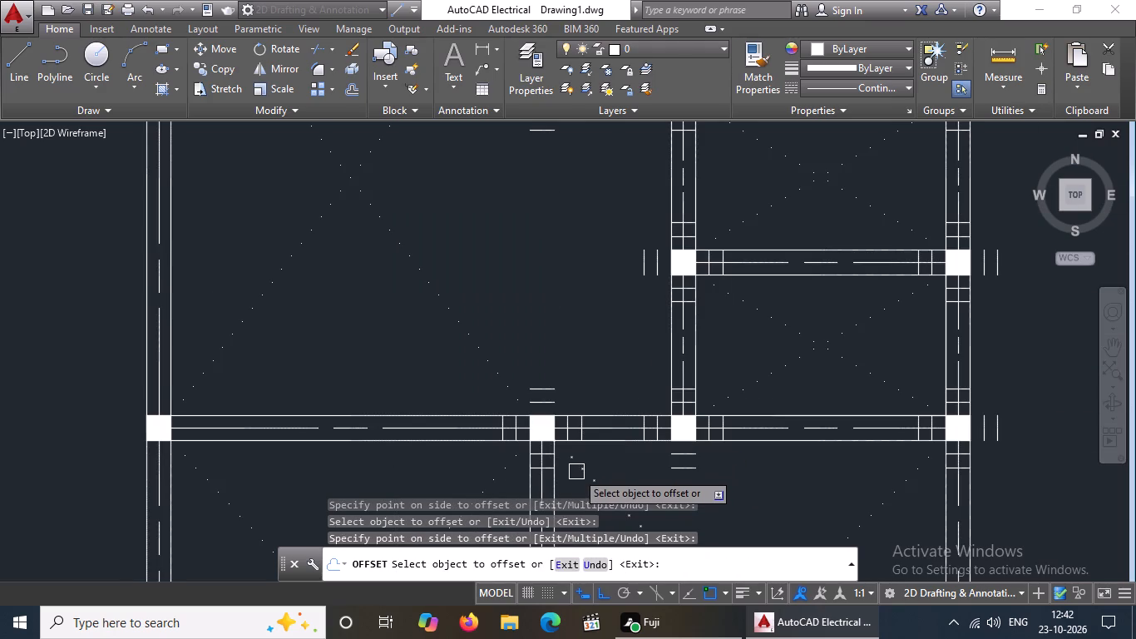
pyautogui.scroll(-2, 576, 471)
pyautogui.scroll(3, 393, 481)
pyautogui.scroll(3, 535, 392)
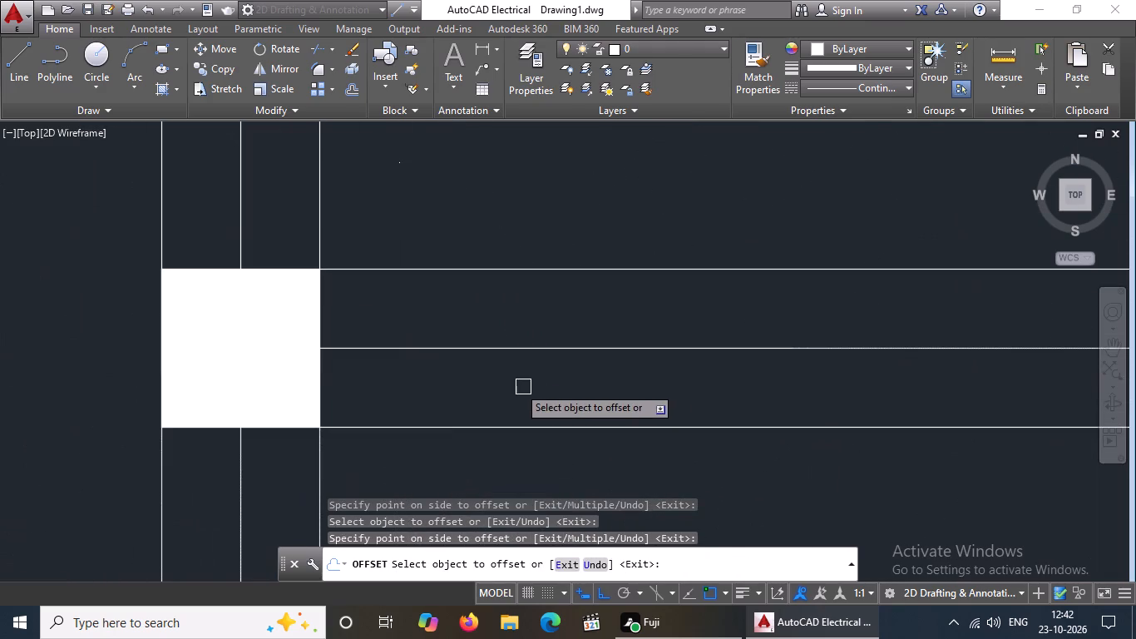
pyautogui.click(320, 395)
pyautogui.click(439, 379)
pyautogui.moveTo(404, 389); pyautogui.dragTo(427, 385)
pyautogui.moveTo(541, 369); pyautogui.dragTo(522, 388)
pyautogui.moveTo(279, 428); pyautogui.dragTo(275, 435)
pyautogui.moveTo(244, 510); pyautogui.dragTo(248, 500)
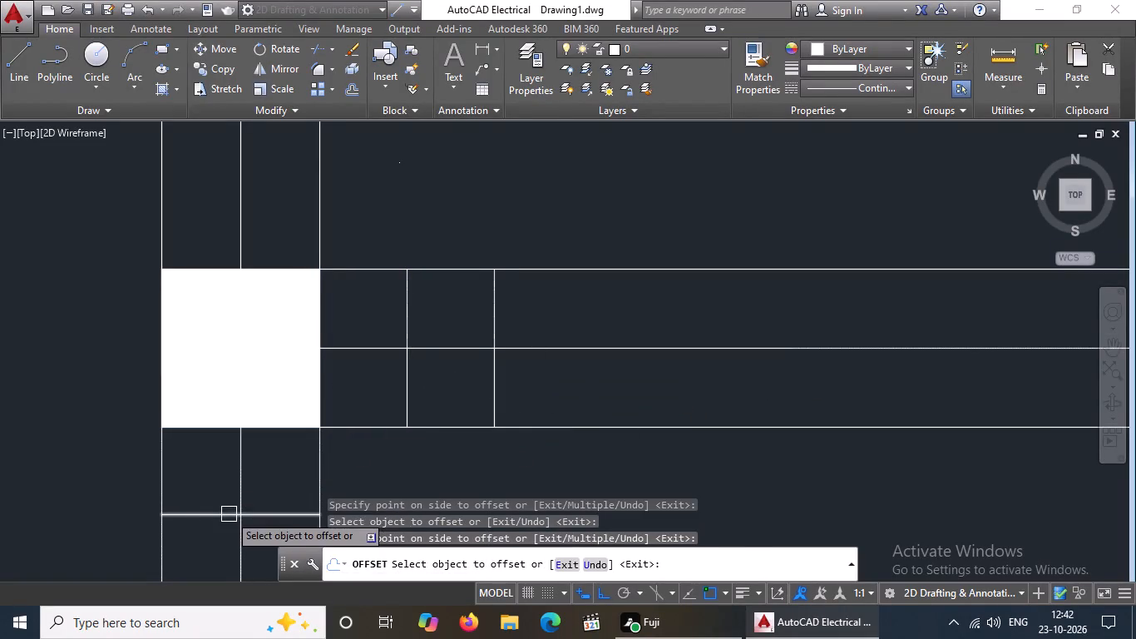
pyautogui.click(228, 514)
pyautogui.click(213, 553)
# Offset the same left-end column's upper and left edges outward twice each at 5" spacing.
pyautogui.scroll(-4, 249, 467)
pyautogui.scroll(4, 220, 429)
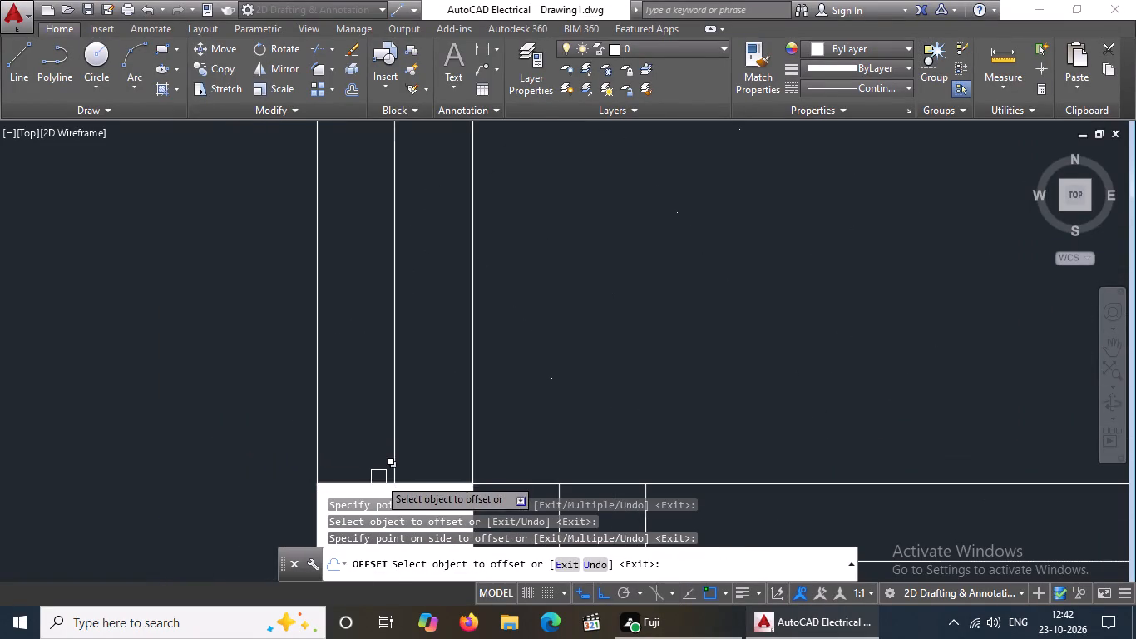
pyautogui.moveTo(343, 481); pyautogui.dragTo(346, 473)
pyautogui.click(355, 428)
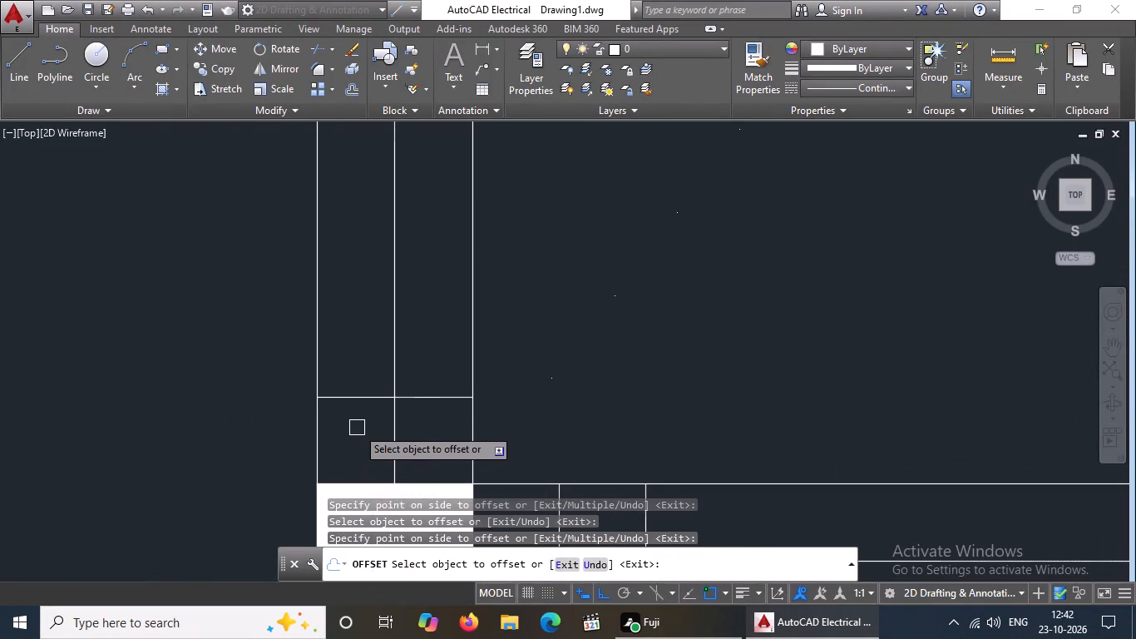
pyautogui.moveTo(360, 398); pyautogui.dragTo(363, 389)
pyautogui.click(370, 351)
pyautogui.scroll(-6, 375, 347)
pyautogui.scroll(2, 348, 379)
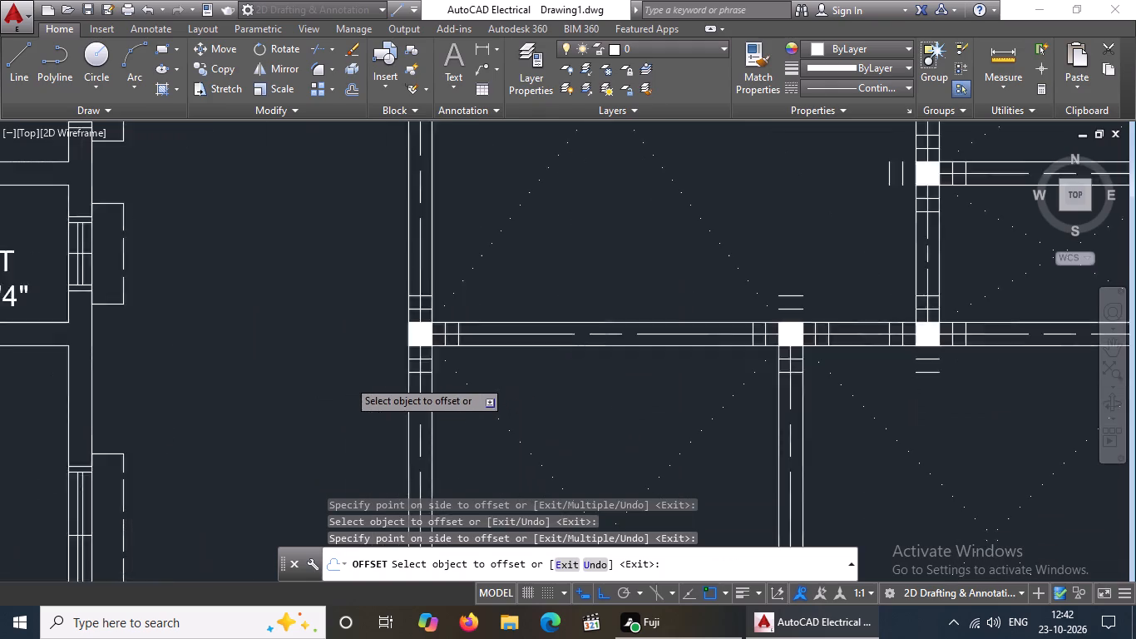
pyautogui.scroll(2, 348, 379)
pyautogui.moveTo(501, 264); pyautogui.dragTo(396, 266)
pyautogui.moveTo(300, 259); pyautogui.dragTo(312, 256)
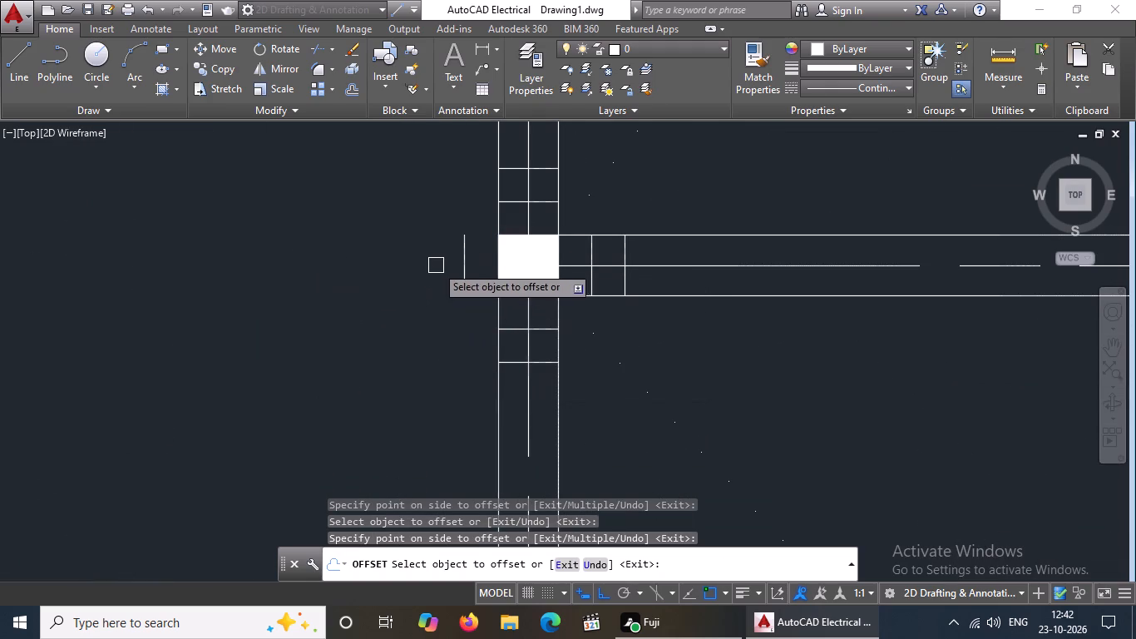
pyautogui.moveTo(462, 268); pyautogui.dragTo(417, 294)
pyautogui.click(417, 294)
# Offset the right and upper edges of the left-end column on the next beam down outward twice each at 5" spacing.
pyautogui.scroll(-5, 424, 293)
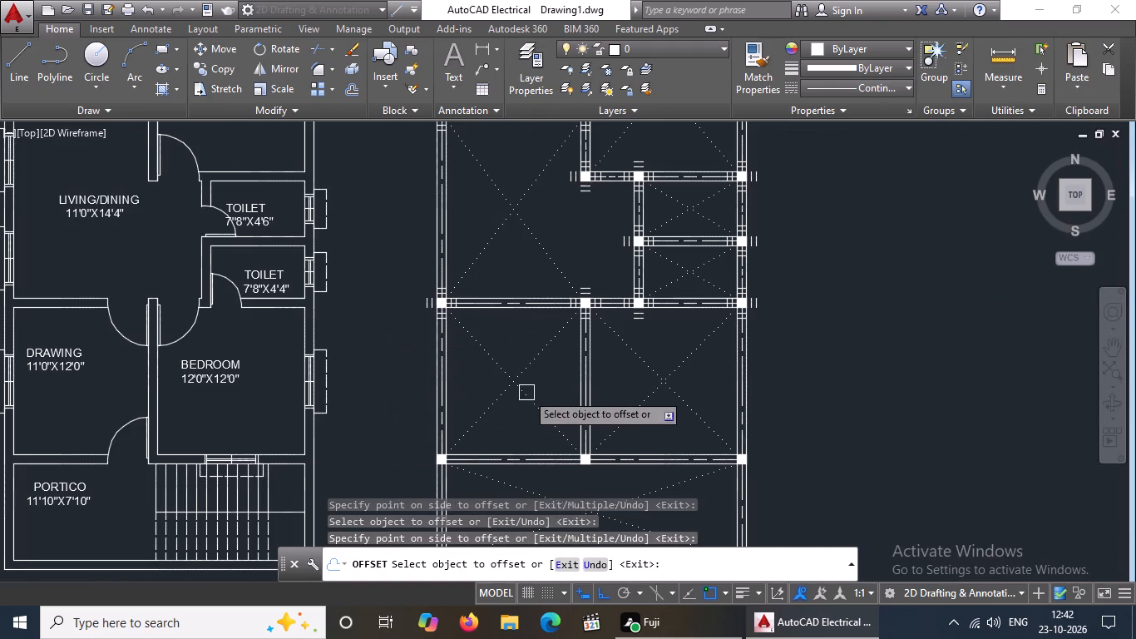
pyautogui.scroll(2, 497, 473)
pyautogui.scroll(3, 373, 453)
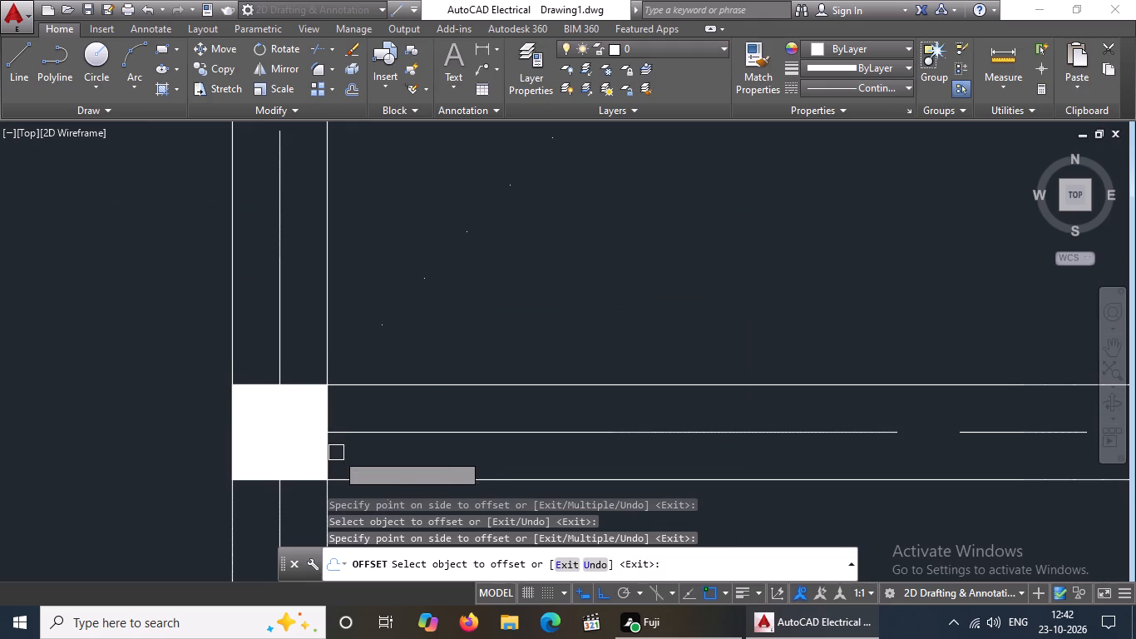
pyautogui.moveTo(333, 455); pyautogui.dragTo(368, 447)
pyautogui.click(415, 440)
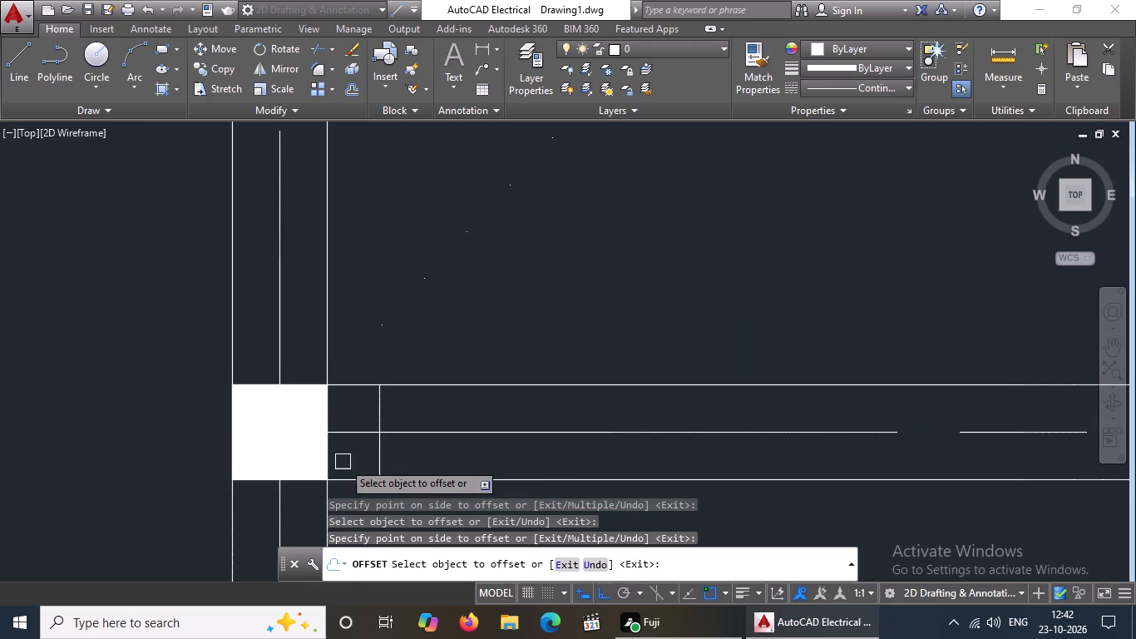
pyautogui.click(382, 448)
pyautogui.click(412, 450)
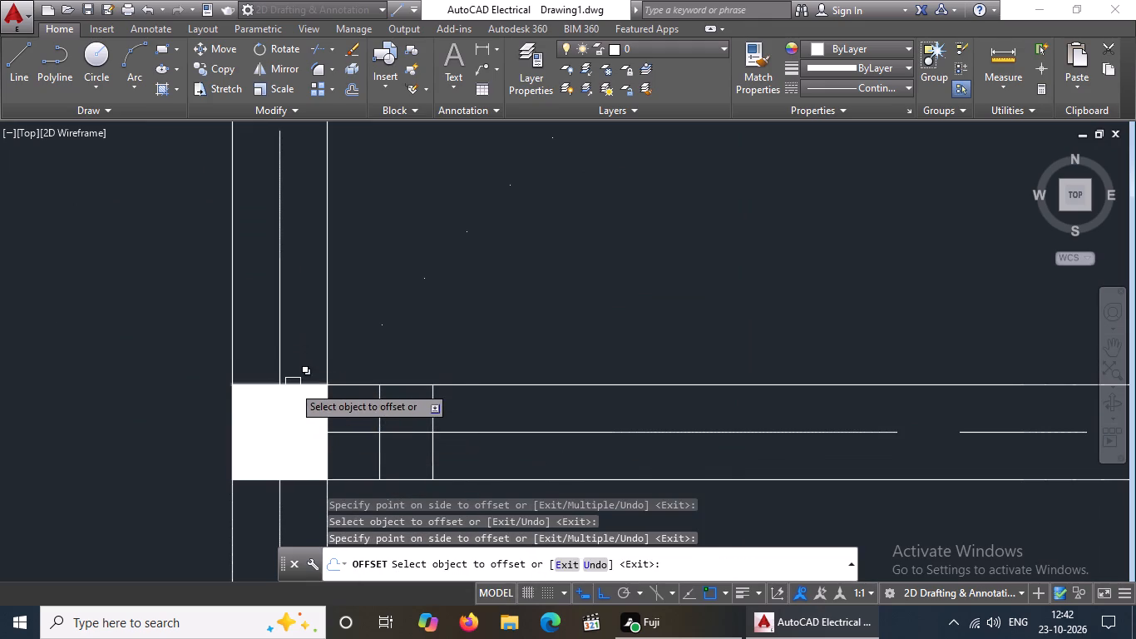
pyautogui.click(297, 378)
pyautogui.click(307, 330)
pyautogui.moveTo(305, 333); pyautogui.dragTo(305, 325)
pyautogui.click(312, 292)
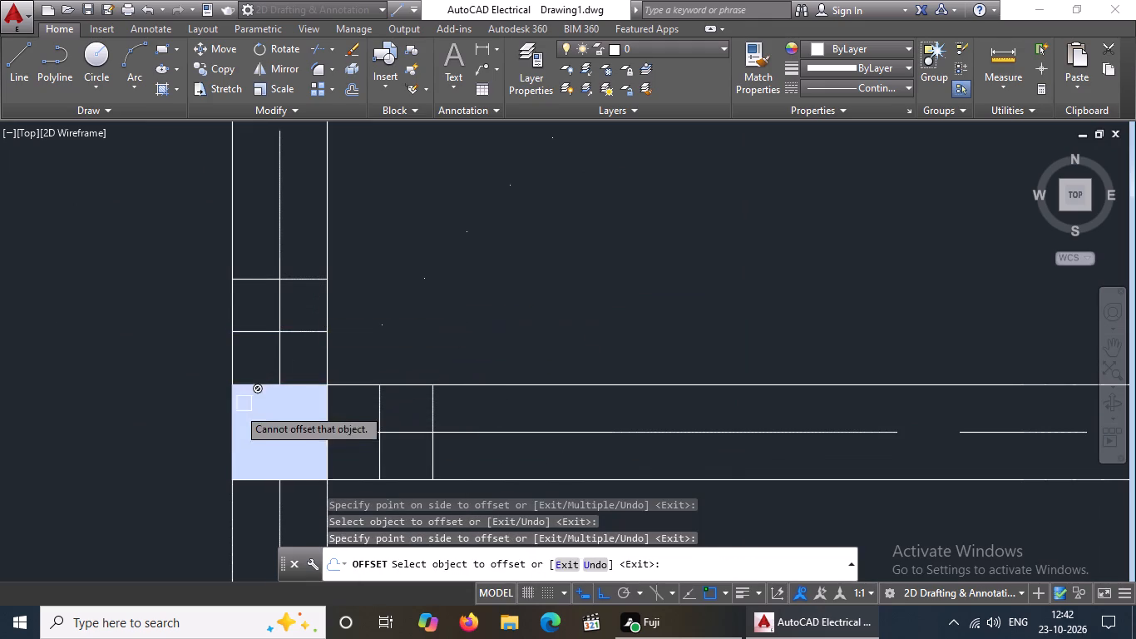
# Offset the same left-end column's left and lower edges outward twice each at 5" spacing.
pyautogui.moveTo(239, 424); pyautogui.dragTo(230, 425)
pyautogui.click(161, 437)
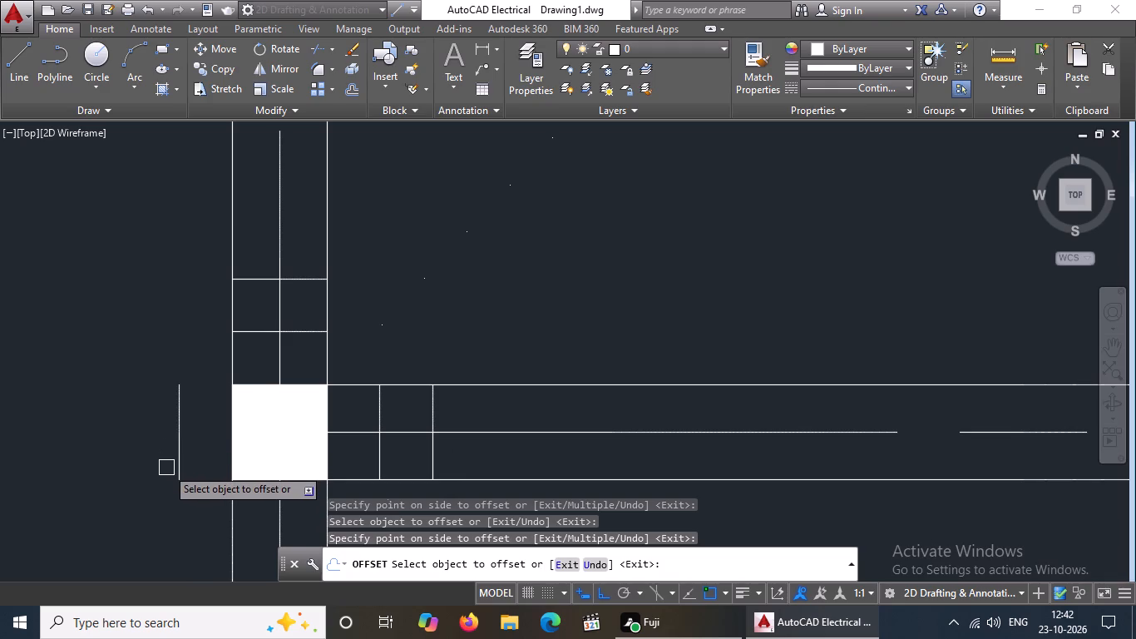
pyautogui.moveTo(179, 445); pyautogui.dragTo(165, 449)
pyautogui.click(119, 459)
pyautogui.scroll(-3, 191, 430)
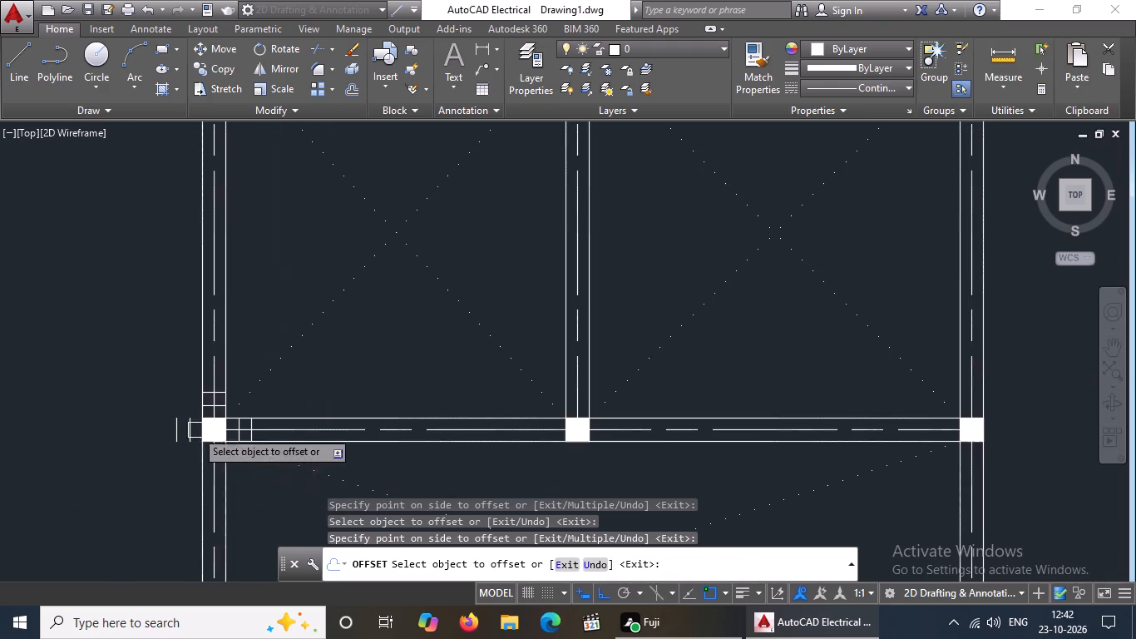
pyautogui.scroll(4, 210, 469)
pyautogui.click(190, 335)
pyautogui.click(189, 411)
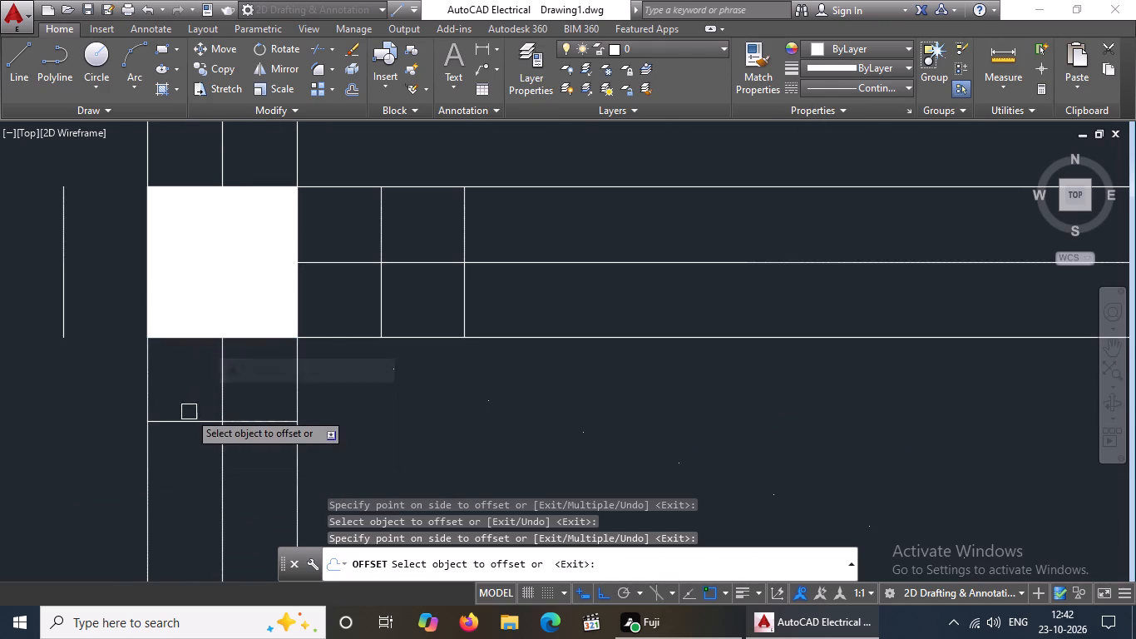
pyautogui.click(186, 422)
pyautogui.click(186, 466)
# Offset the lower and right edges of the middle column on that lower beam outward twice each at 5" spacing.
pyautogui.scroll(-3, 210, 461)
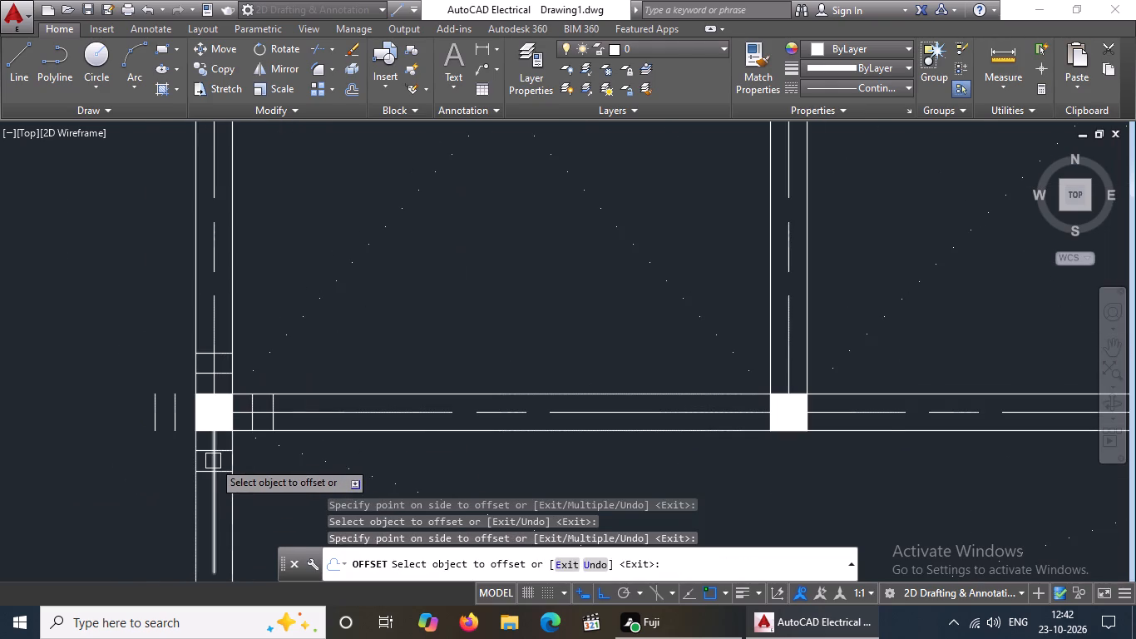
pyautogui.scroll(-1, 216, 459)
pyautogui.scroll(3, 576, 448)
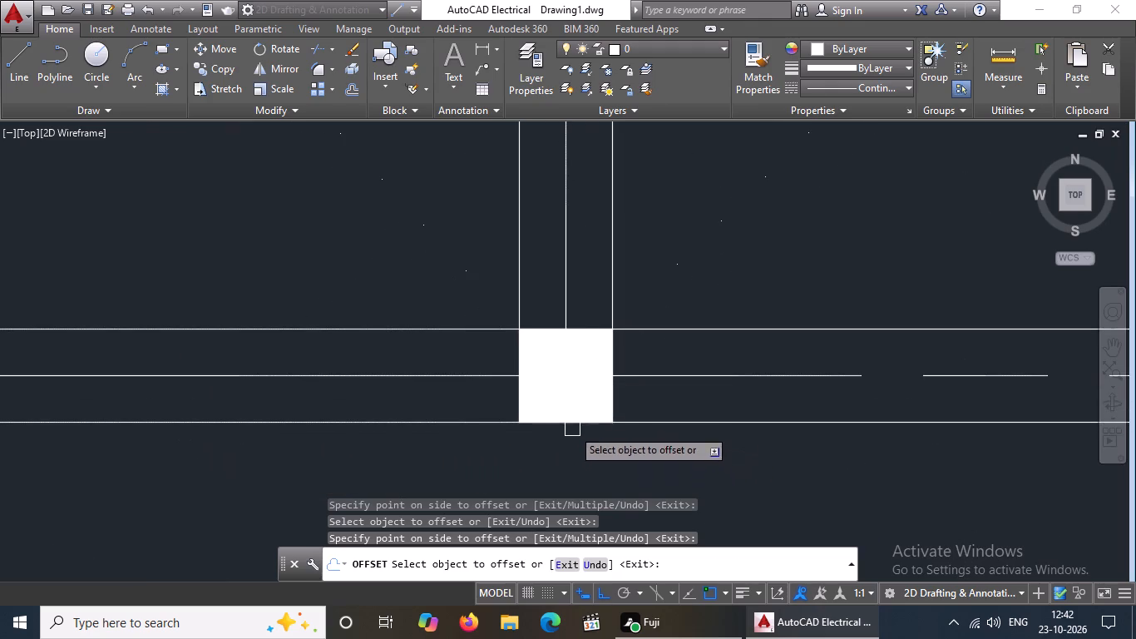
pyautogui.click(571, 424)
pyautogui.click(571, 492)
pyautogui.click(576, 473)
pyautogui.click(581, 493)
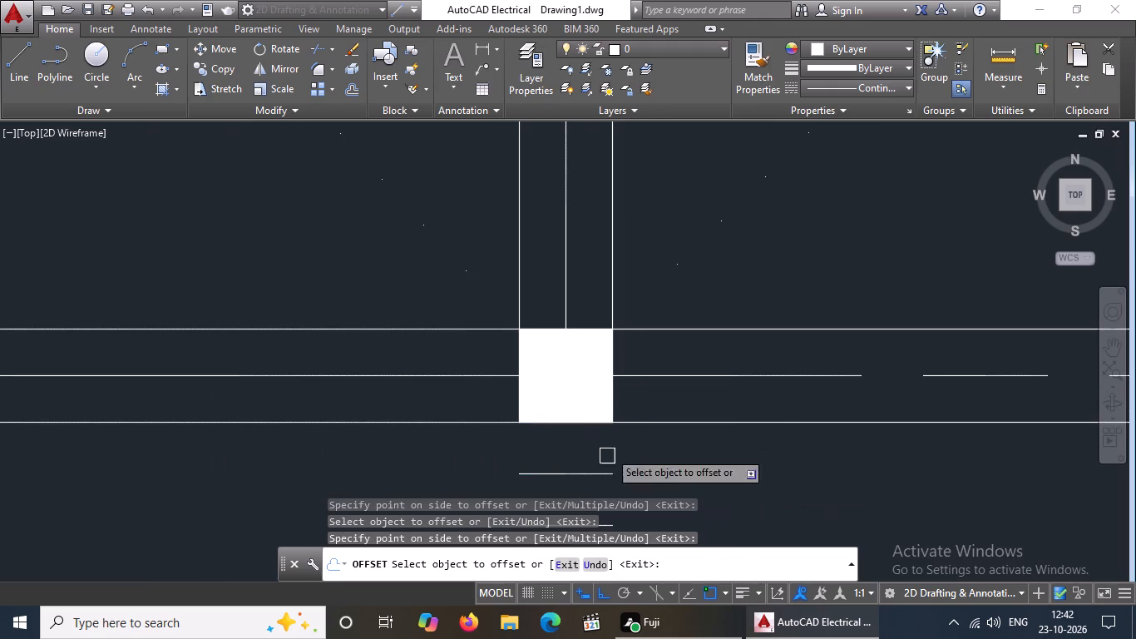
pyautogui.moveTo(615, 394); pyautogui.dragTo(623, 393)
pyautogui.click(655, 392)
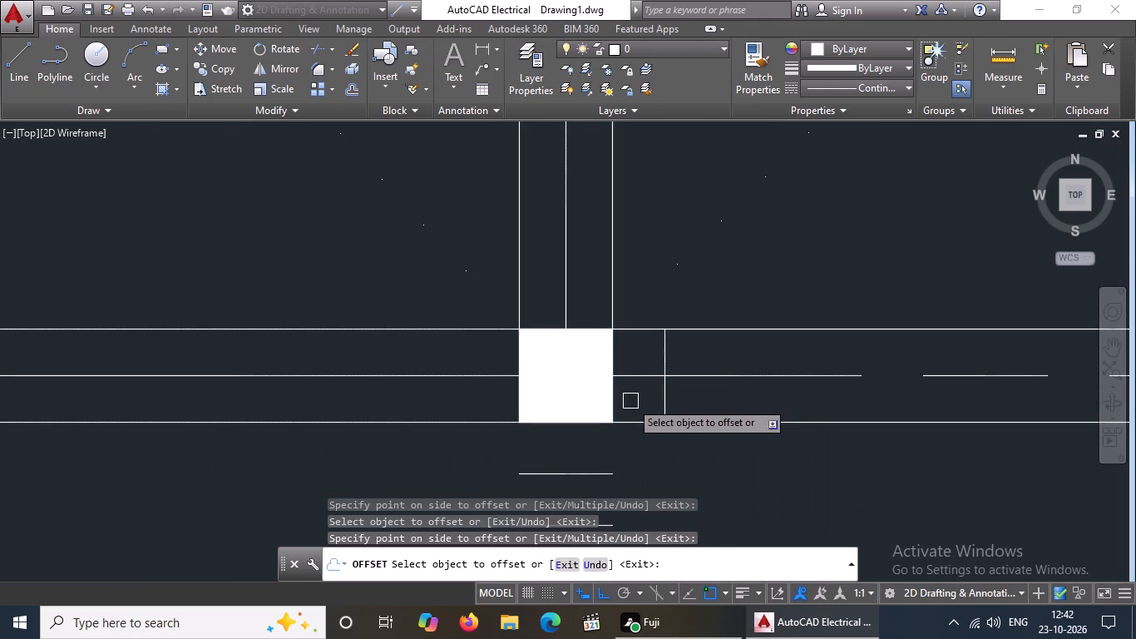
pyautogui.click(662, 392)
pyautogui.click(705, 394)
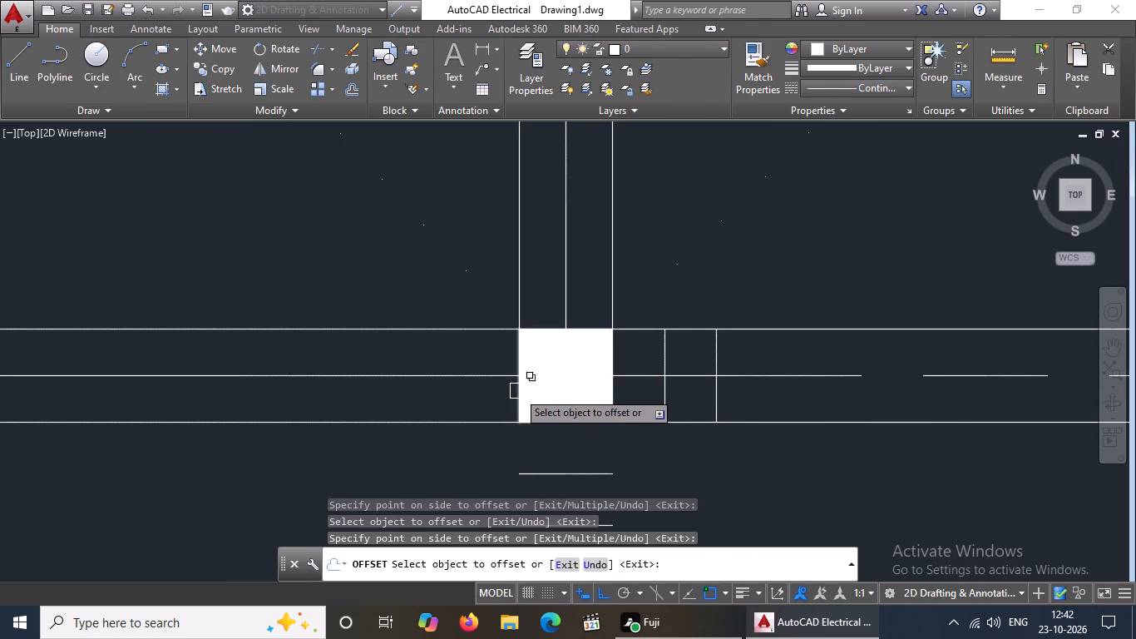
# Offset the same middle column's left and upper edges outward twice each at 5" spacing.
pyautogui.moveTo(519, 391); pyautogui.dragTo(504, 397)
pyautogui.click(451, 408)
pyautogui.click(468, 397)
pyautogui.moveTo(342, 416); pyautogui.dragTo(350, 414)
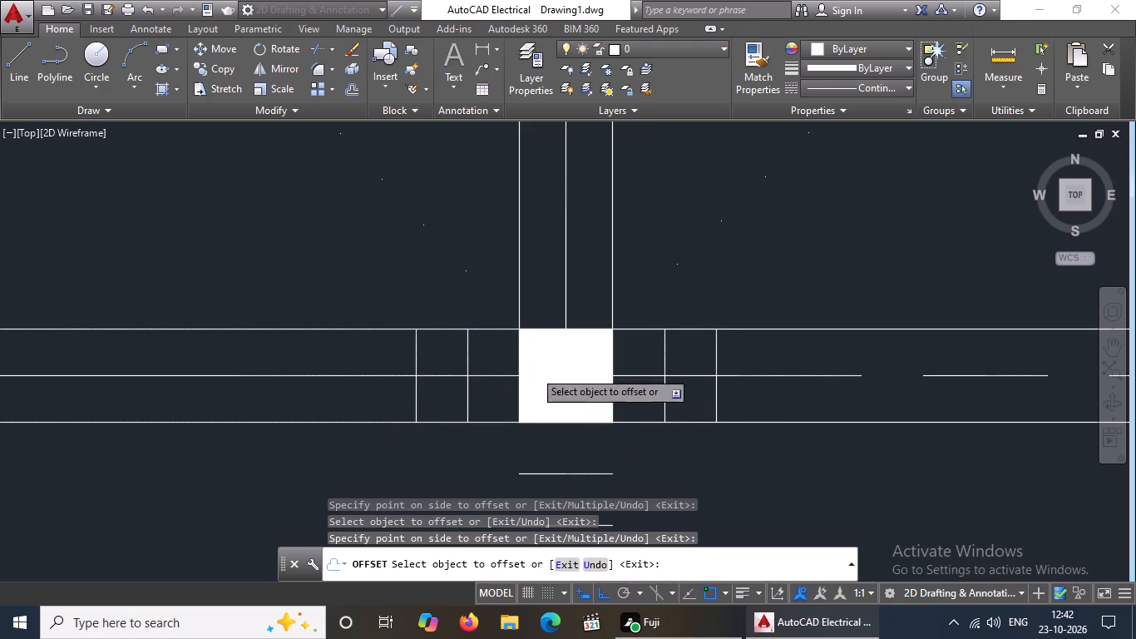
pyautogui.moveTo(539, 324); pyautogui.dragTo(539, 314)
pyautogui.click(539, 265)
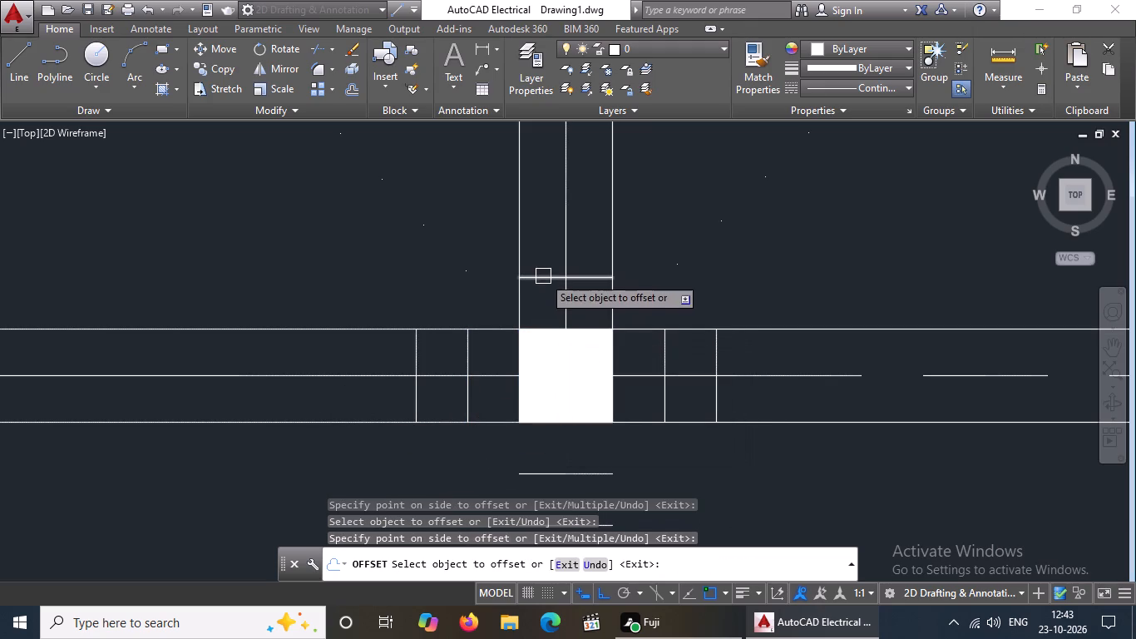
pyautogui.moveTo(544, 279); pyautogui.dragTo(544, 265)
pyautogui.click(546, 221)
# Offset the left edge of the column at that lower beam's right end outward once along the beam by 5".
pyautogui.scroll(-6, 562, 240)
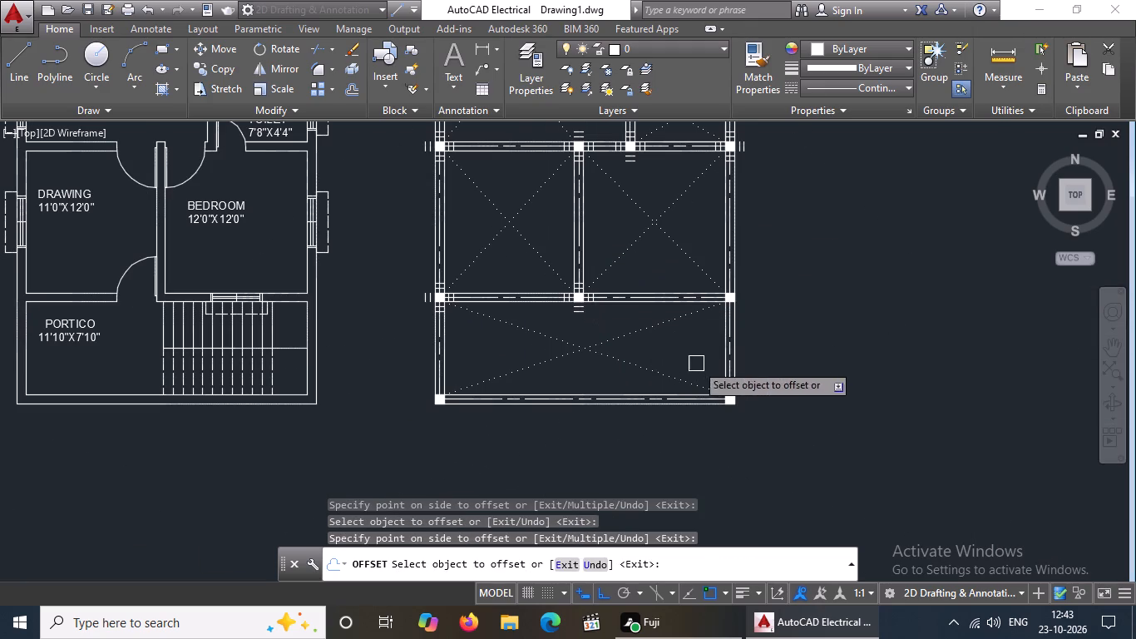
pyautogui.scroll(3, 701, 302)
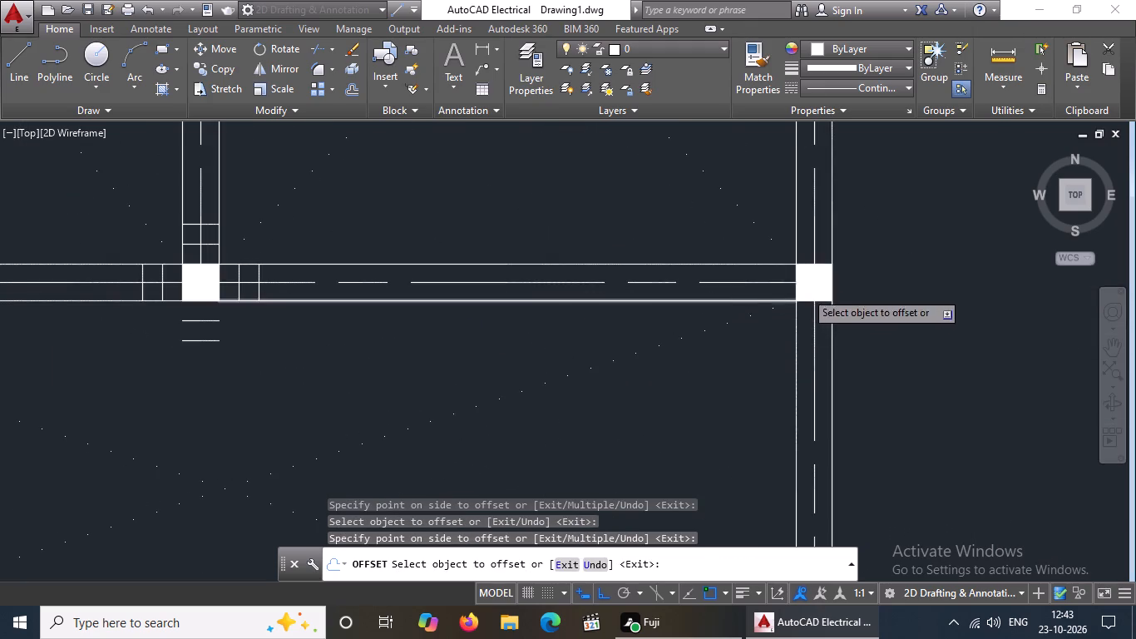
pyautogui.scroll(2, 809, 288)
pyautogui.click(768, 291)
pyautogui.click(668, 310)
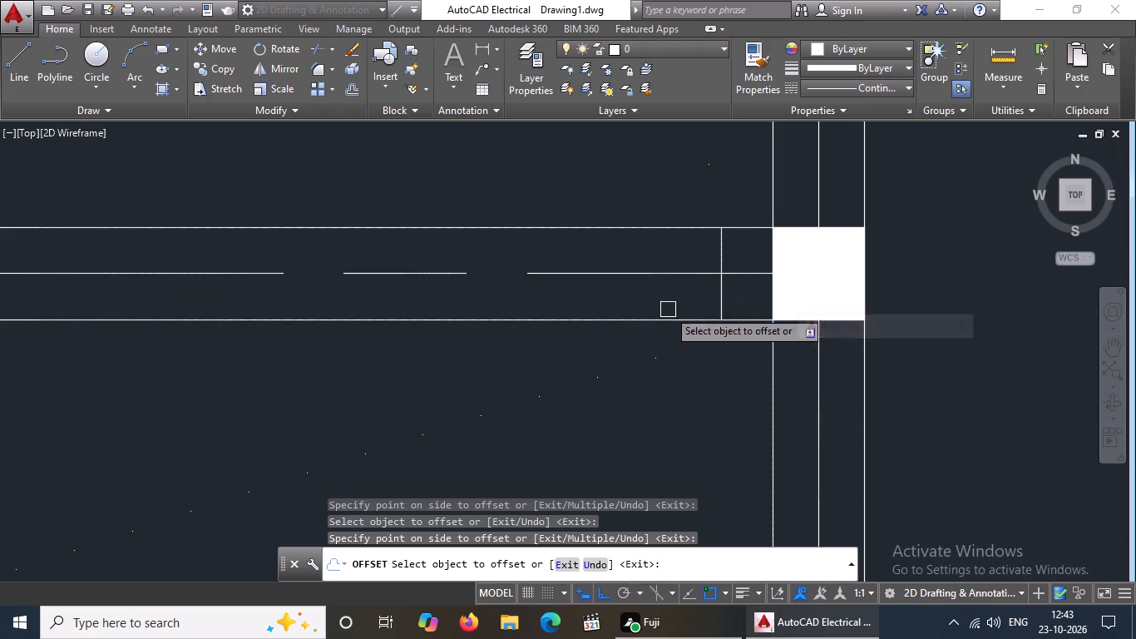
pyautogui.click(721, 290)
pyautogui.click(655, 320)
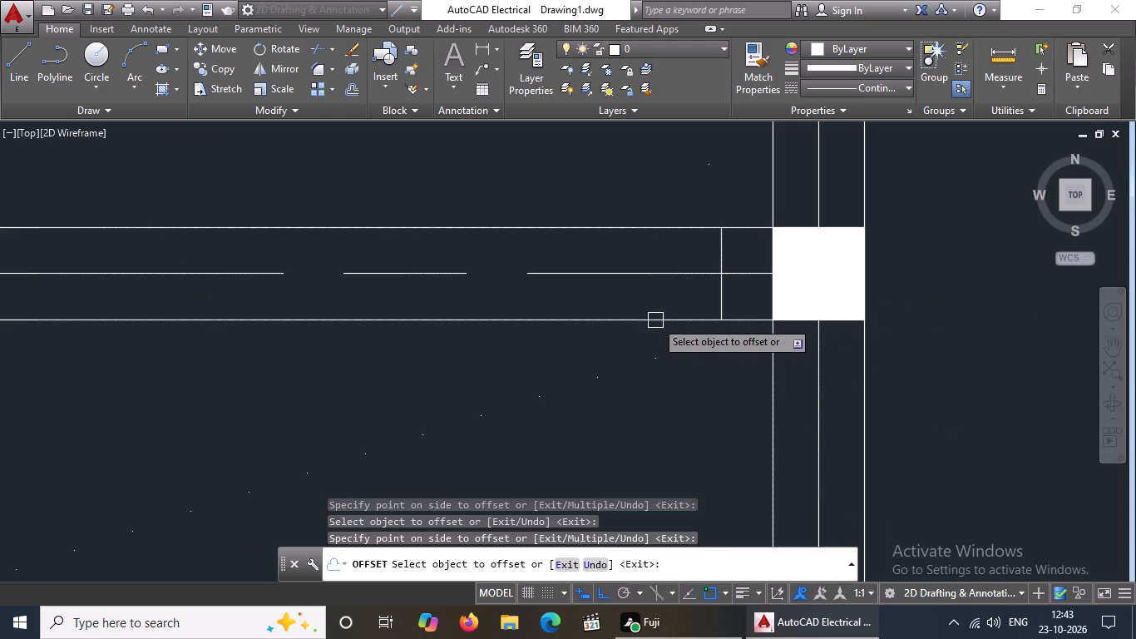
pyautogui.click(649, 297)
pyautogui.moveTo(725, 292); pyautogui.dragTo(715, 299)
pyautogui.click(658, 320)
pyautogui.click(679, 301)
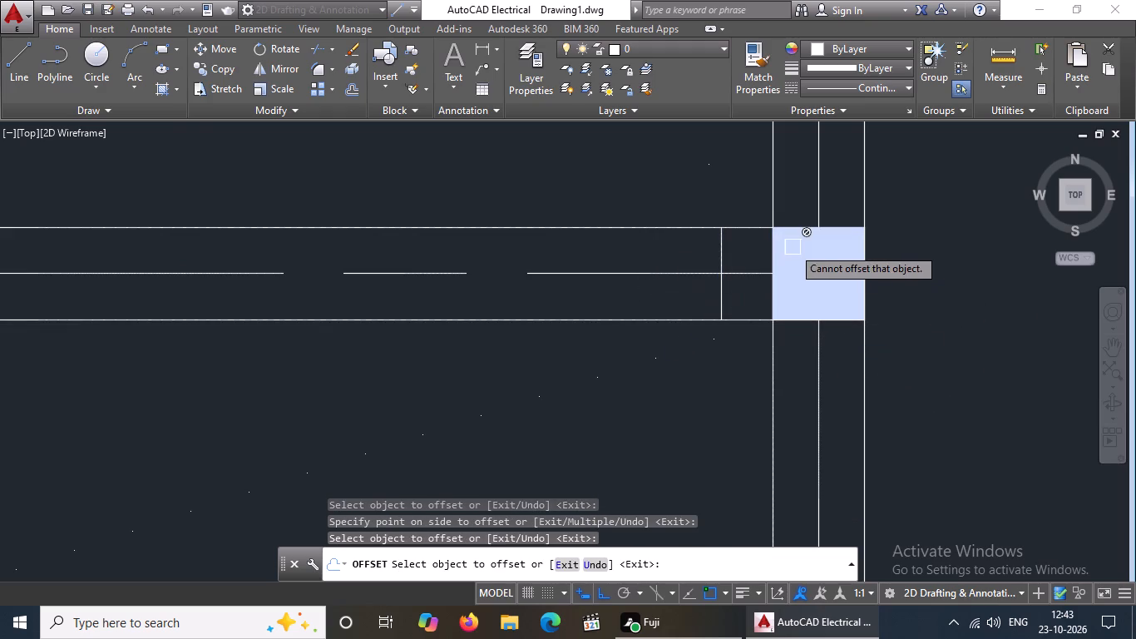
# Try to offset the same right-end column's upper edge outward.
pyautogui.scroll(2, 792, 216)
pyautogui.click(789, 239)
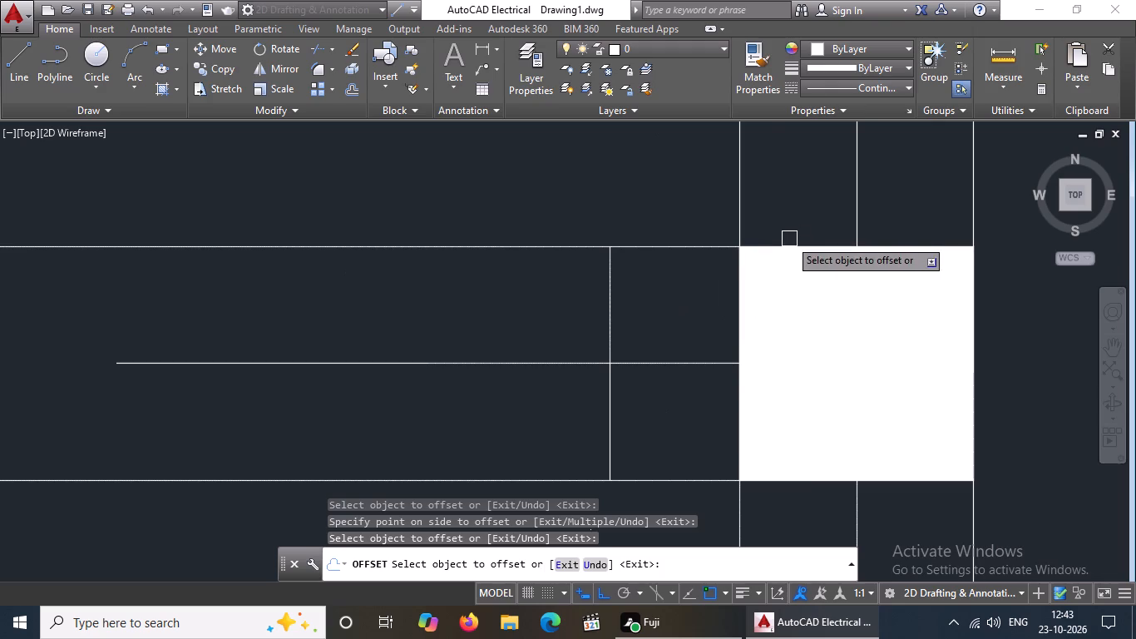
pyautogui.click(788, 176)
# Offset the same right-end column's right edge outward twice at 5" spacing, and add the second 5" offset on its left side.
pyautogui.scroll(-5, 795, 202)
pyautogui.scroll(3, 825, 217)
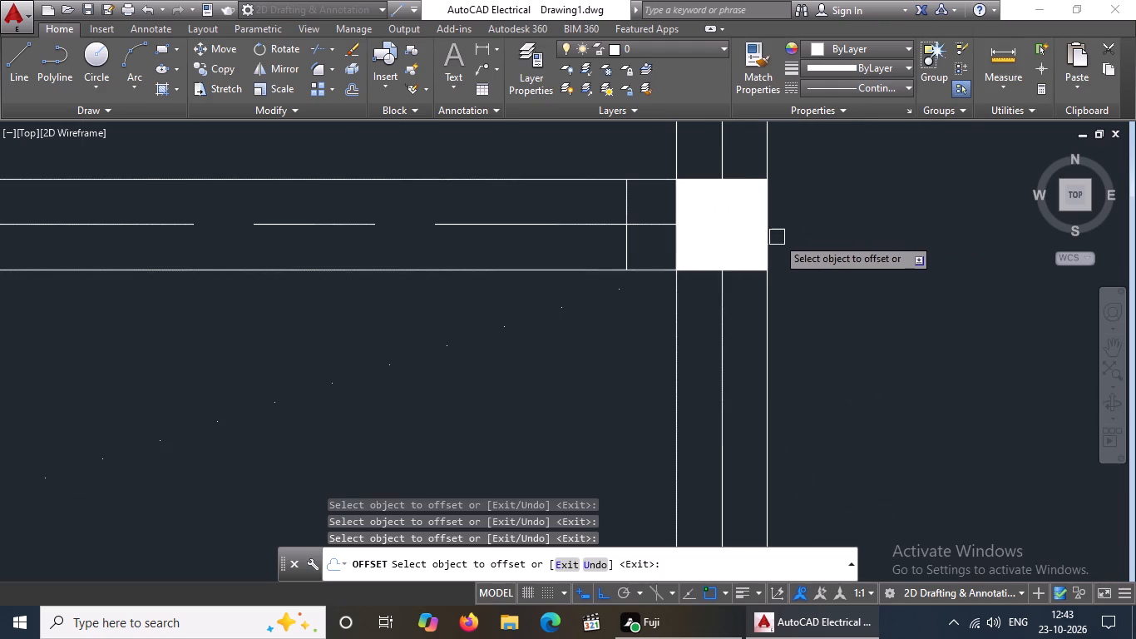
pyautogui.click(769, 238)
pyautogui.moveTo(805, 221); pyautogui.dragTo(821, 217)
pyautogui.moveTo(817, 219); pyautogui.dragTo(848, 211)
pyautogui.click(968, 189)
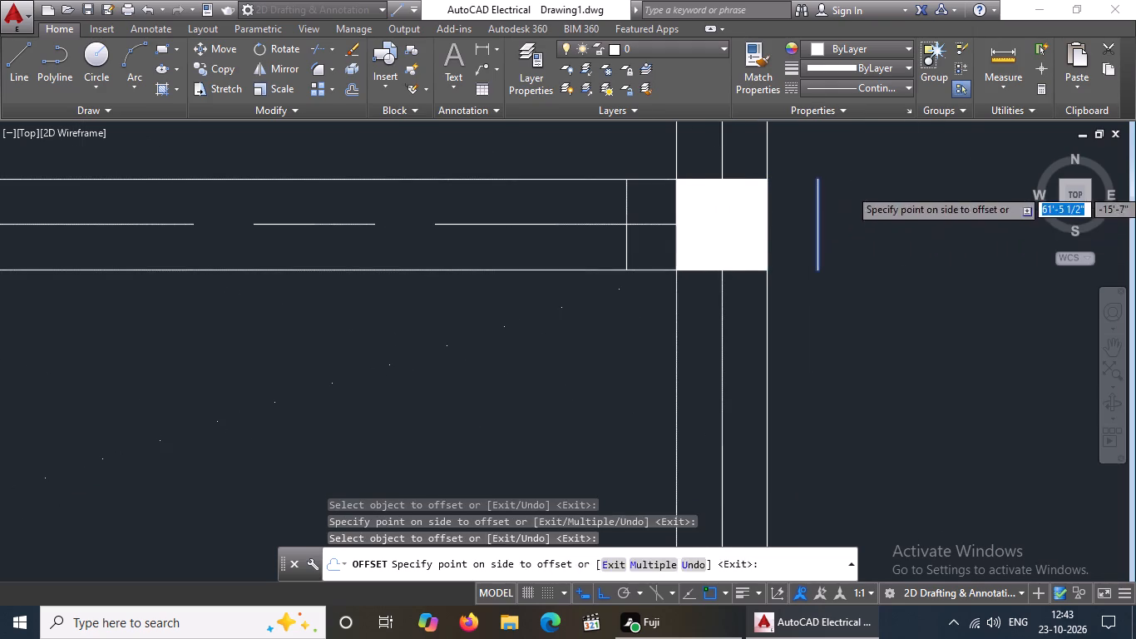
pyautogui.click(627, 247)
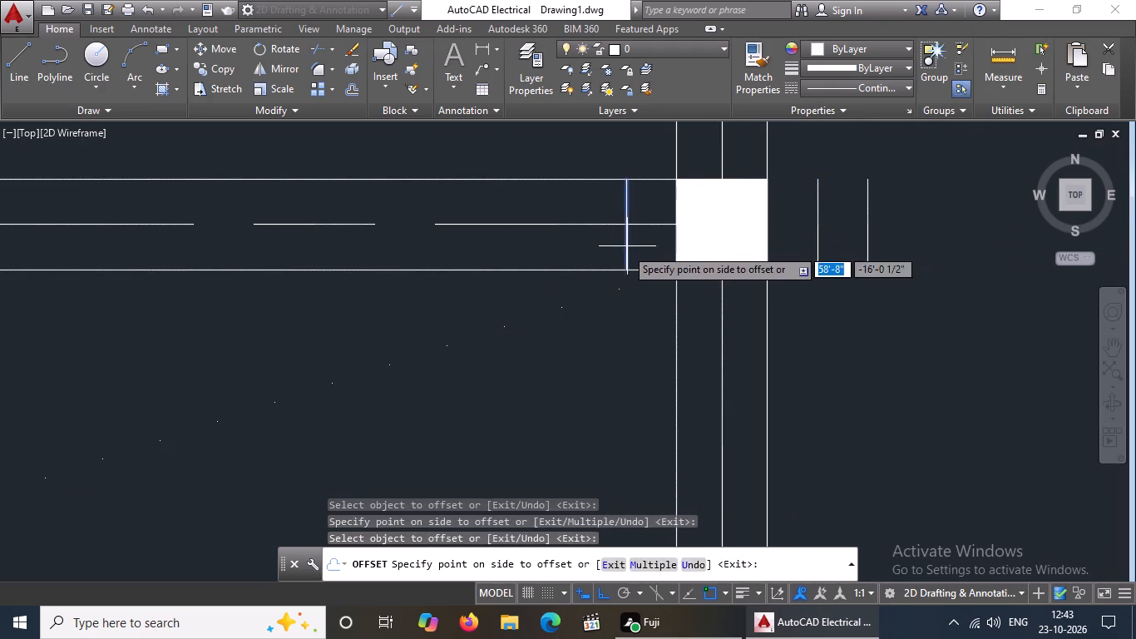
pyautogui.click(602, 255)
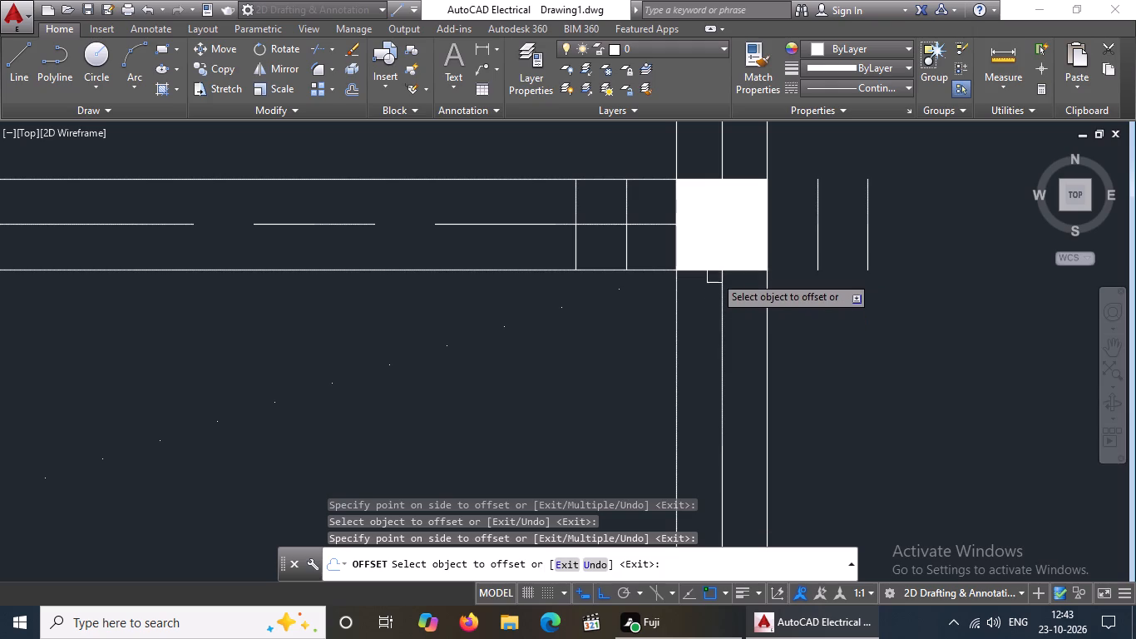
# Offset the same right-end column's lower and upper edges outward twice each at 5" spacing.
pyautogui.click(743, 267)
pyautogui.click(761, 327)
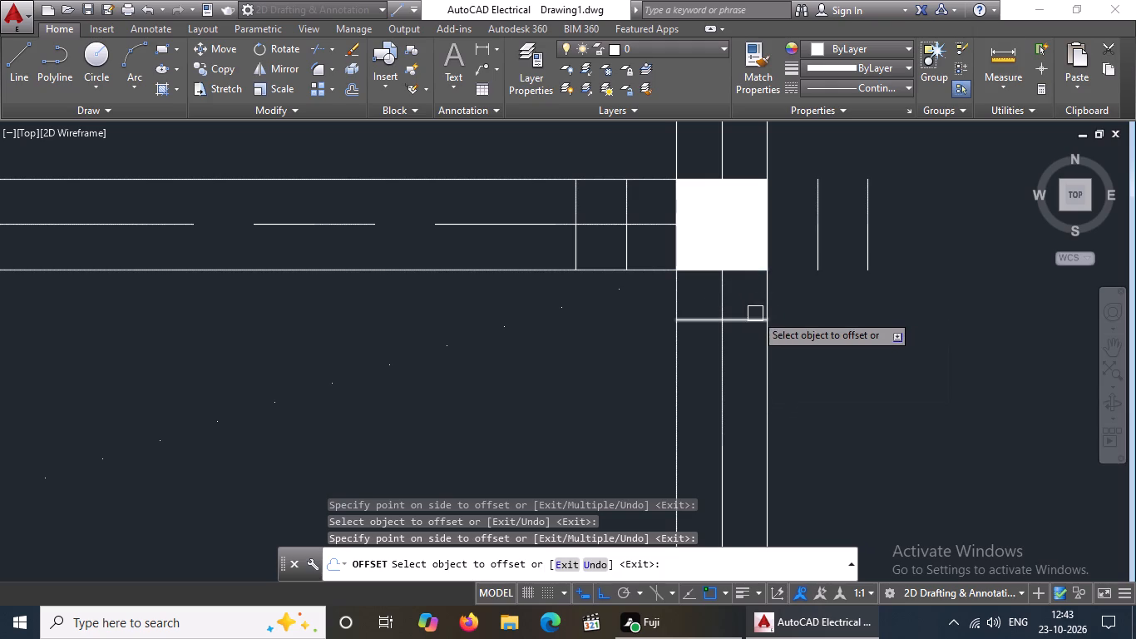
pyautogui.moveTo(753, 320); pyautogui.dragTo(758, 374)
pyautogui.click(758, 374)
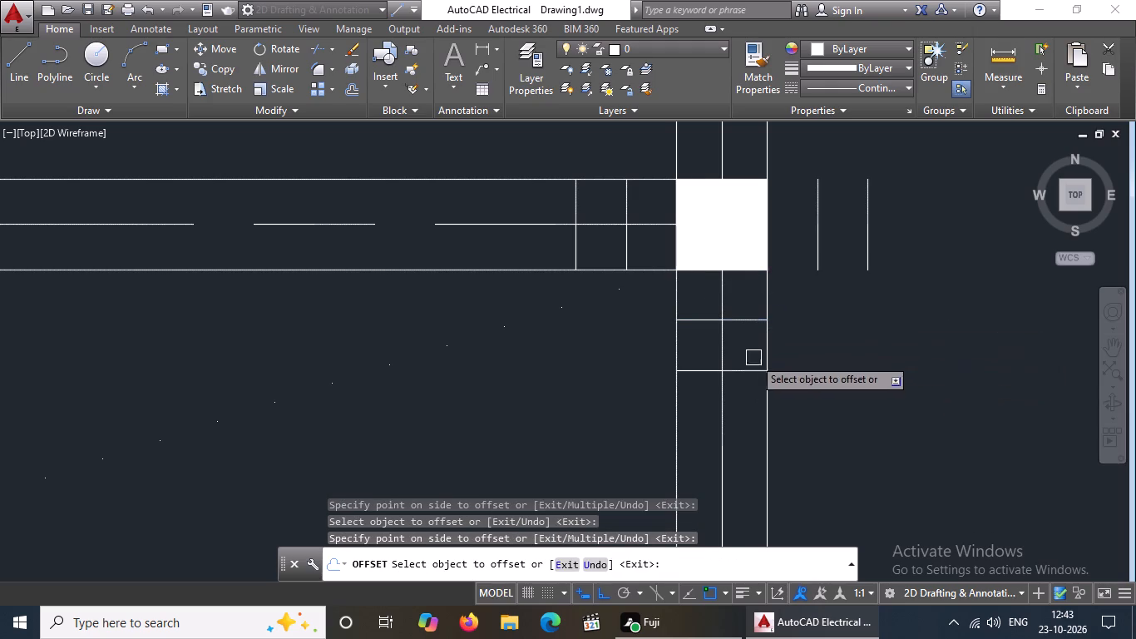
pyautogui.scroll(-2, 749, 343)
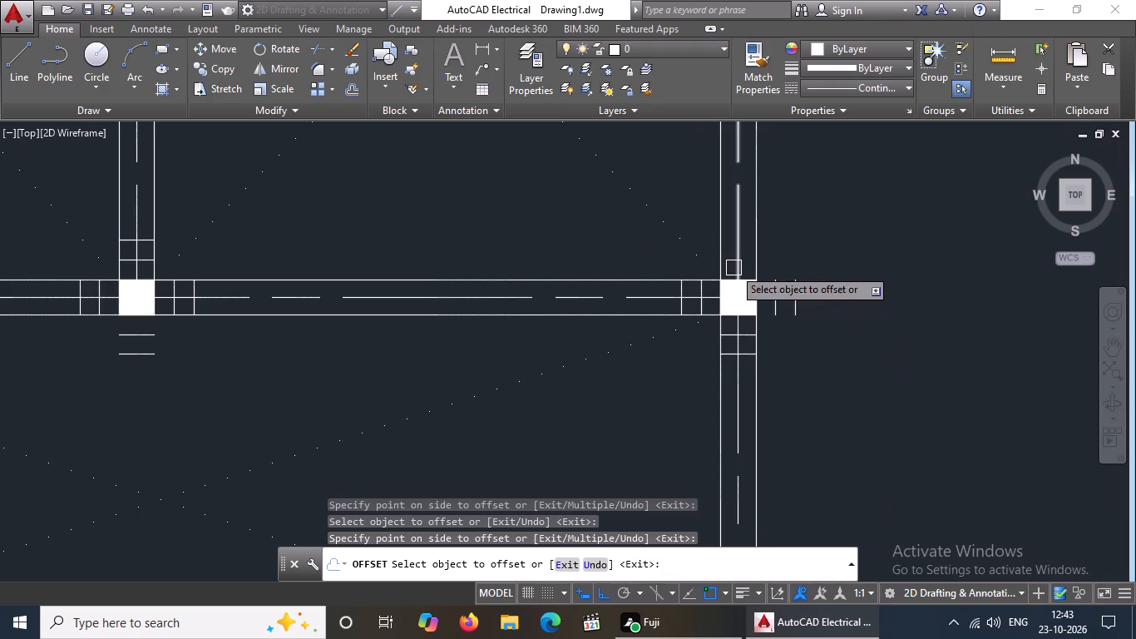
pyautogui.scroll(3, 733, 271)
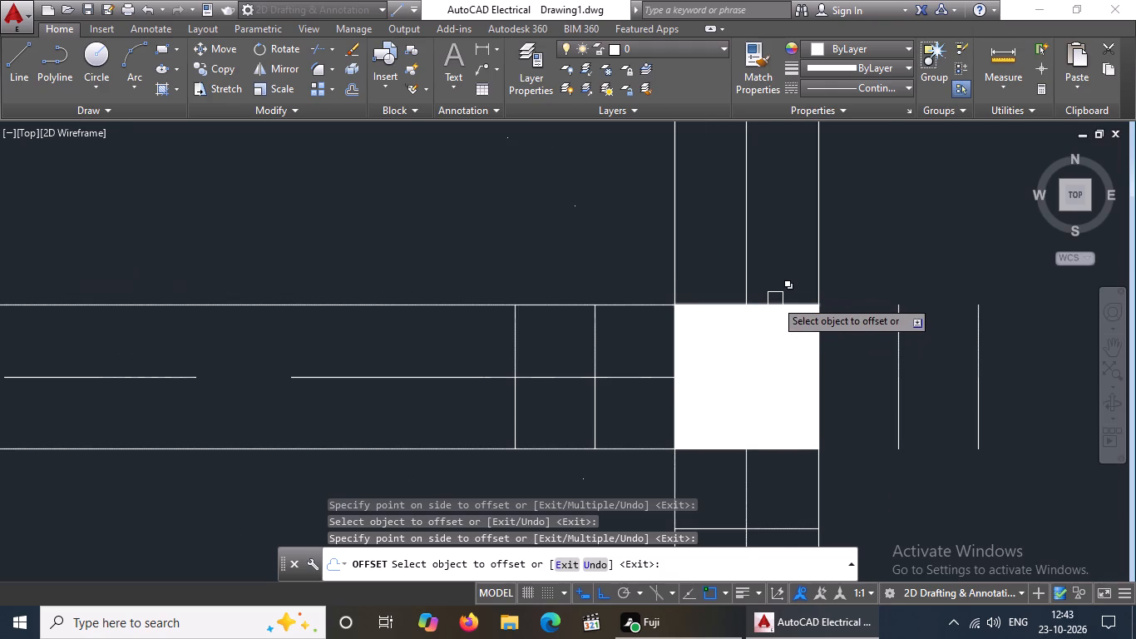
pyautogui.moveTo(775, 302); pyautogui.dragTo(774, 290)
pyautogui.click(774, 249)
pyautogui.moveTo(767, 228); pyautogui.dragTo(767, 220)
pyautogui.click(767, 199)
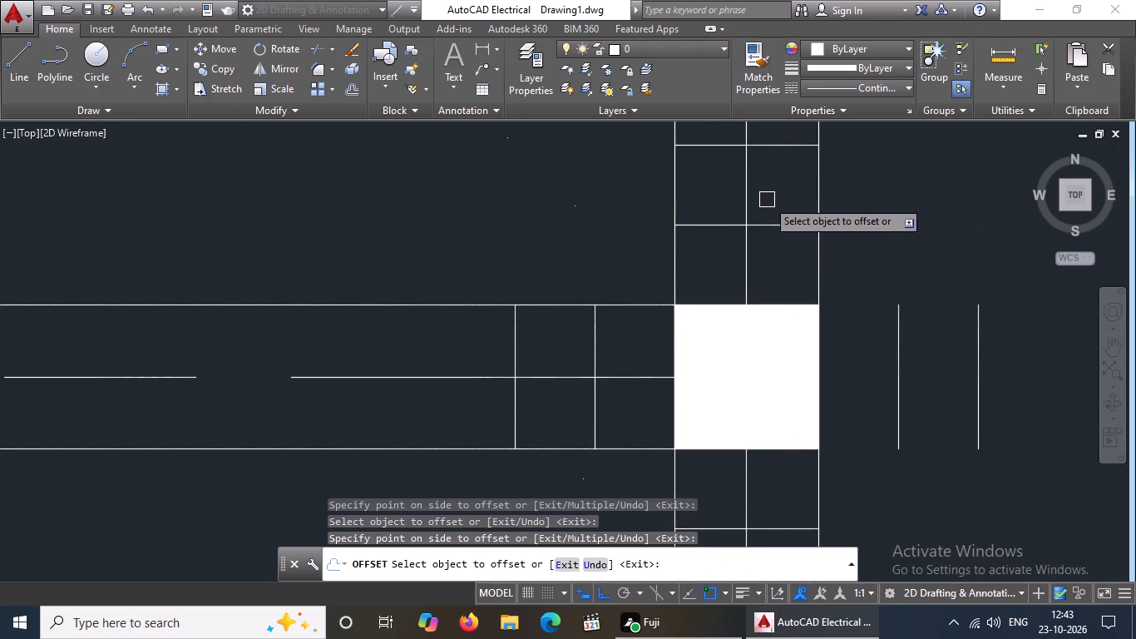
# Offset the lower and right edges of the plan's bottom-left corner column outward twice each at 5" spacing.
pyautogui.scroll(-6, 767, 200)
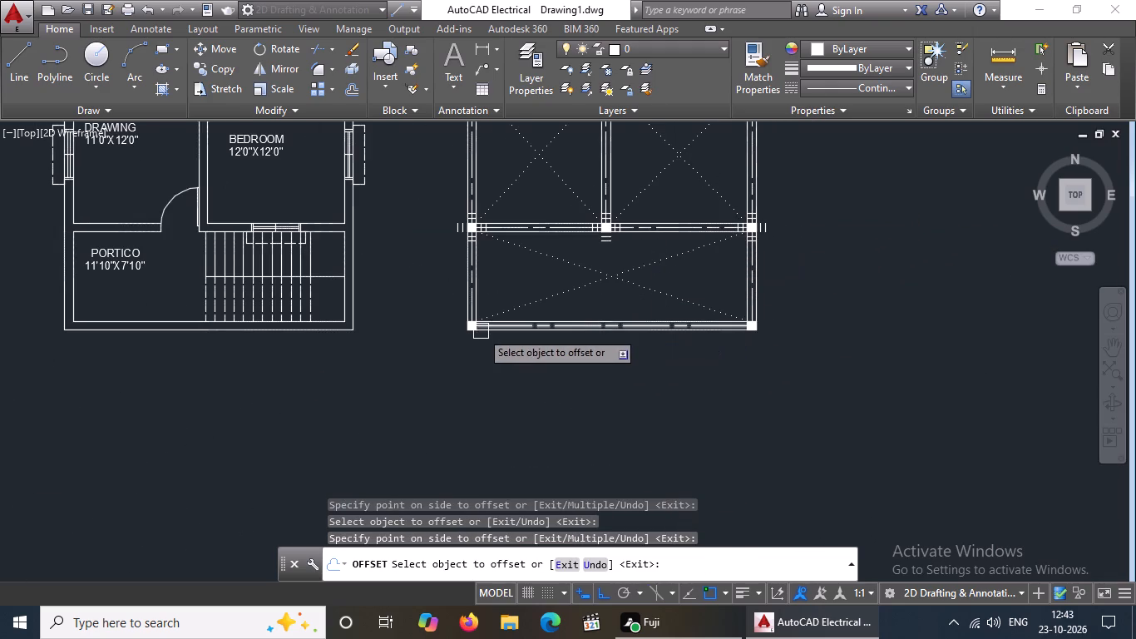
pyautogui.scroll(5, 480, 331)
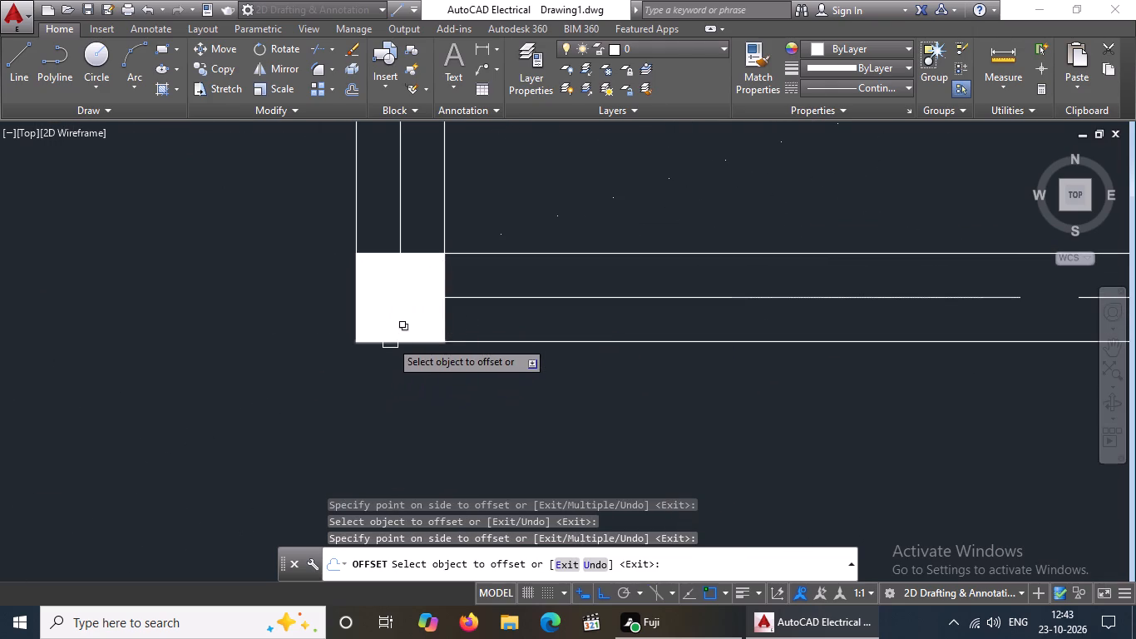
pyautogui.click(390, 340)
pyautogui.moveTo(403, 401); pyautogui.dragTo(407, 421)
pyautogui.moveTo(409, 393); pyautogui.dragTo(403, 405)
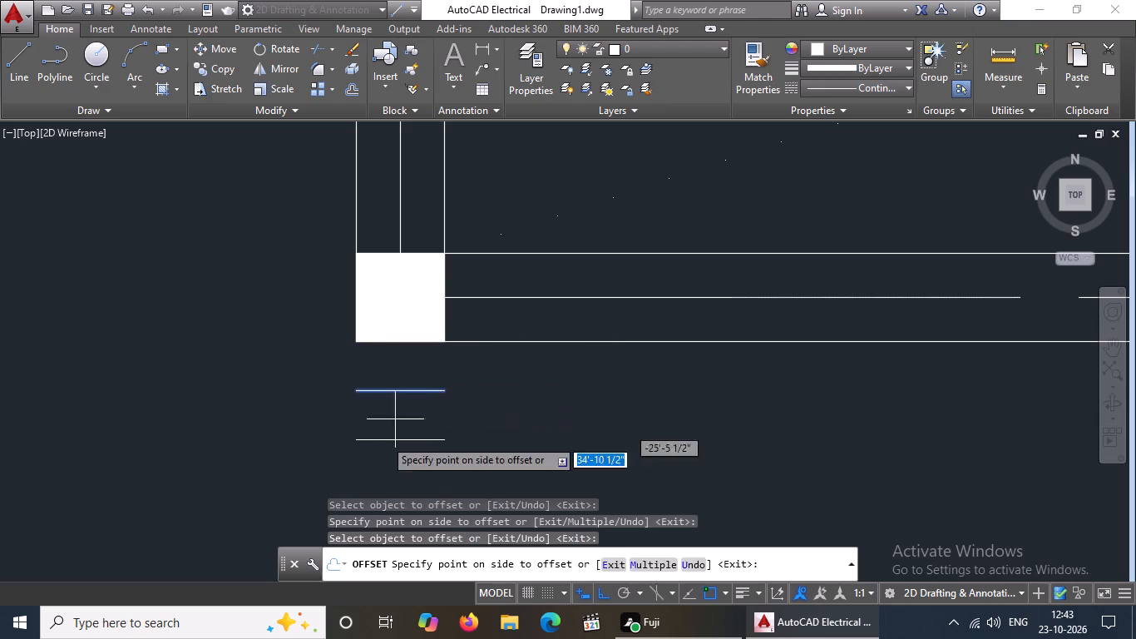
pyautogui.moveTo(380, 452); pyautogui.dragTo(382, 439)
pyautogui.click(447, 324)
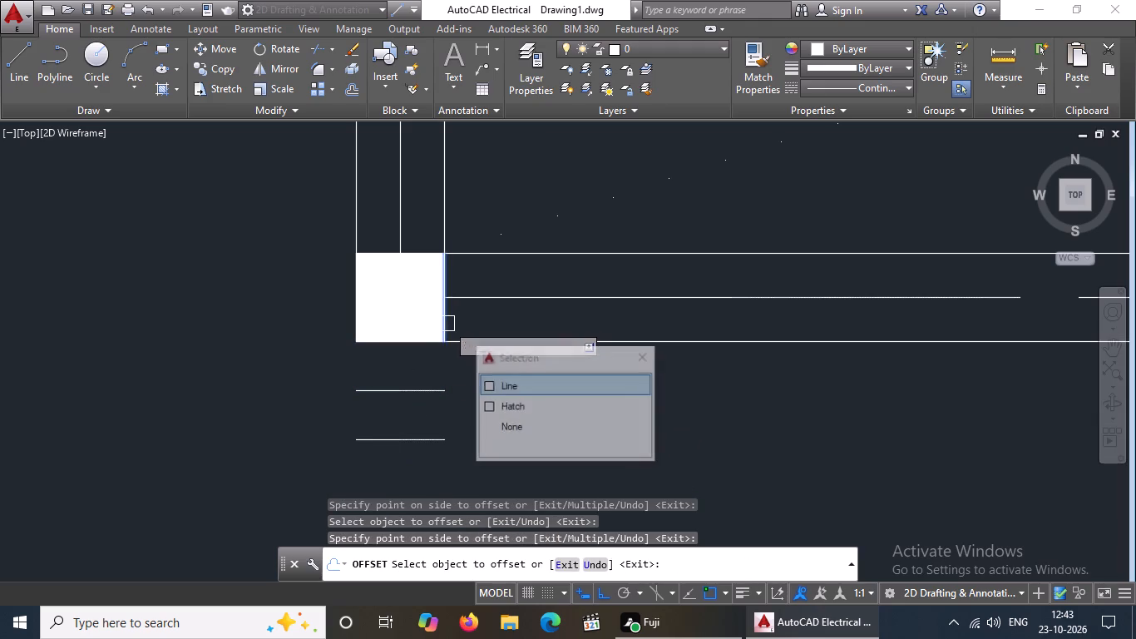
pyautogui.click(469, 316)
pyautogui.moveTo(490, 329); pyautogui.dragTo(519, 320)
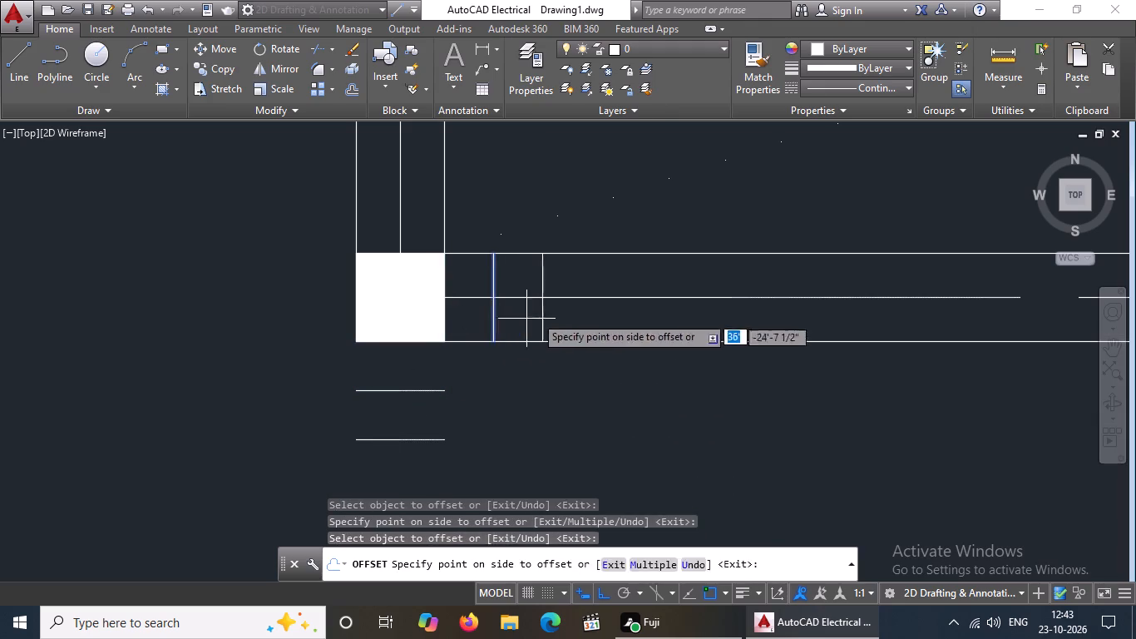
pyautogui.click(535, 315)
# Offset the same bottom-left column's upper and left edges outward twice each at 5" spacing.
pyautogui.click(413, 250)
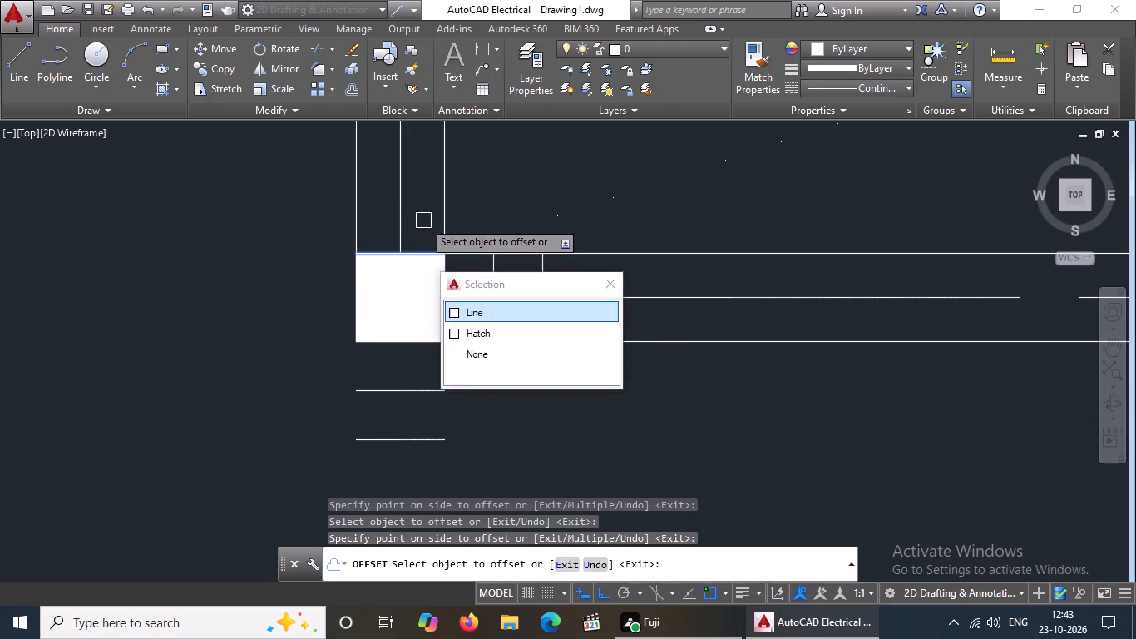
pyautogui.click(423, 220)
pyautogui.click(425, 206)
pyautogui.click(425, 181)
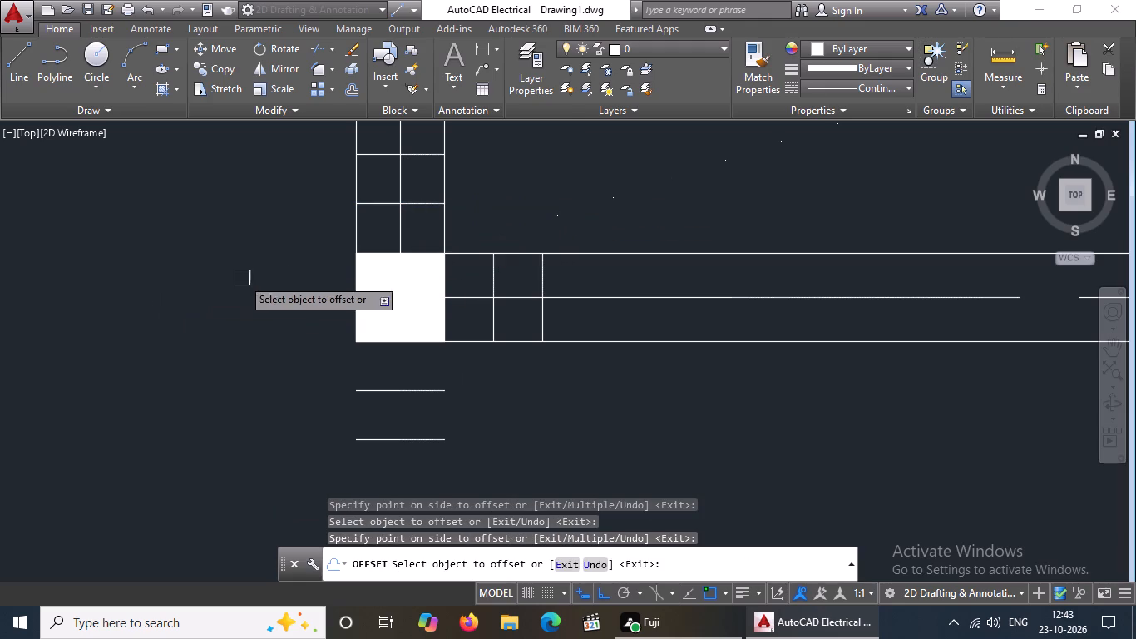
pyautogui.moveTo(357, 285); pyautogui.dragTo(233, 310)
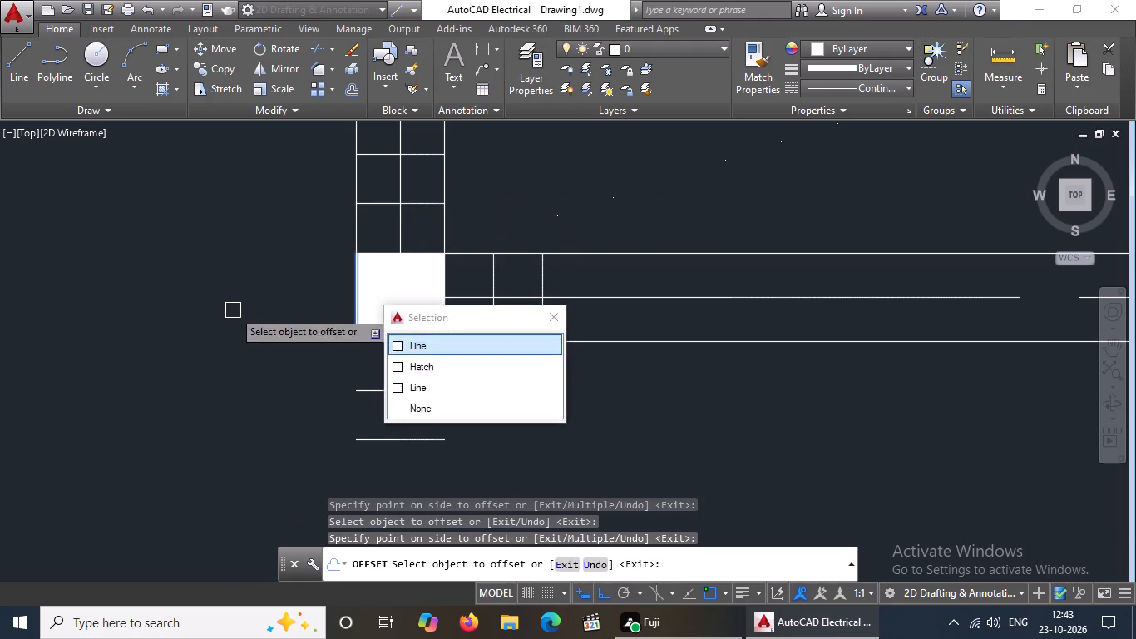
pyautogui.moveTo(233, 310); pyautogui.dragTo(234, 310)
pyautogui.moveTo(239, 309); pyautogui.dragTo(246, 307)
pyautogui.click(304, 299)
pyautogui.click(207, 339)
# Offset the lower and left edges of the plan's bottom-right corner column outward twice each at 5" spacing.
pyautogui.scroll(-5, 310, 297)
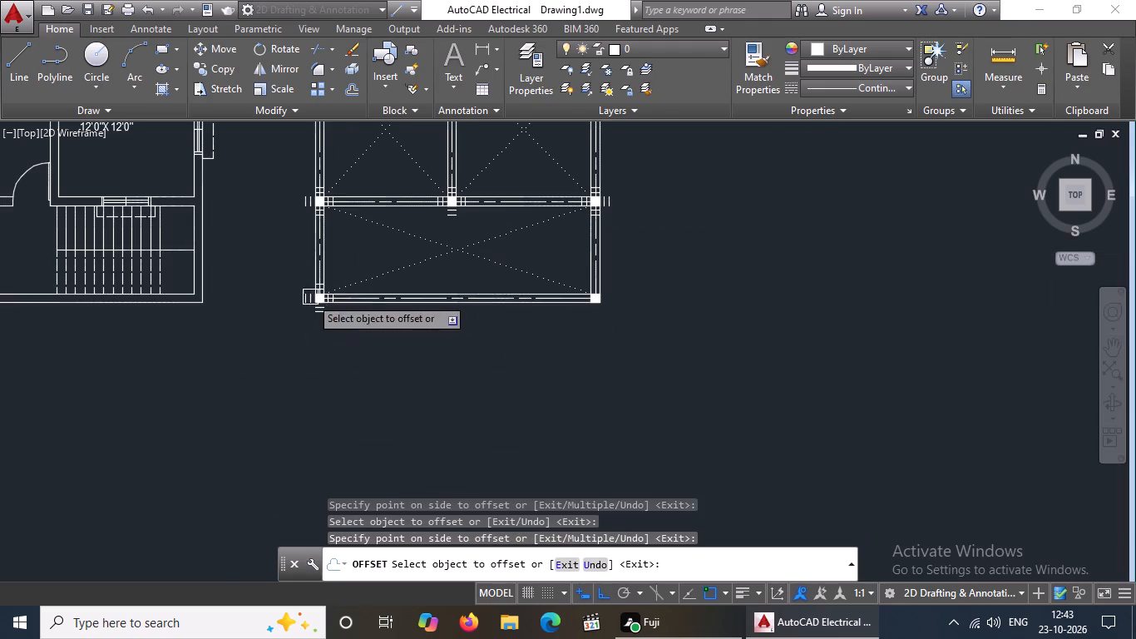
pyautogui.scroll(4, 413, 289)
pyautogui.scroll(-5, 447, 306)
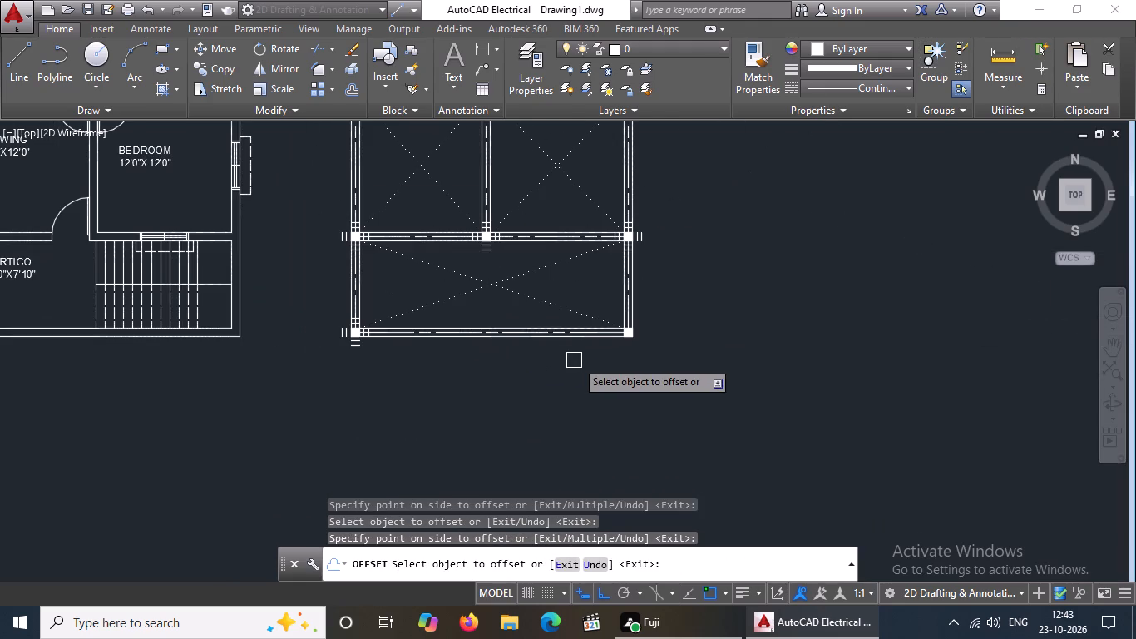
pyautogui.scroll(4, 597, 329)
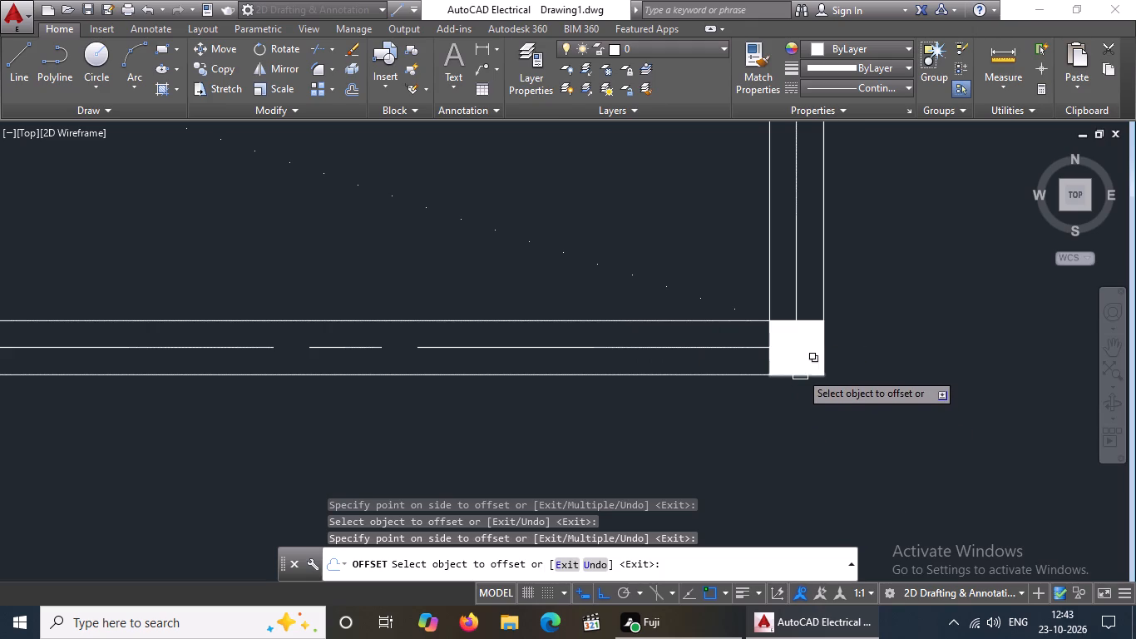
pyautogui.click(800, 371)
pyautogui.moveTo(810, 435); pyautogui.dragTo(812, 444)
pyautogui.moveTo(805, 401); pyautogui.dragTo(798, 413)
pyautogui.click(791, 444)
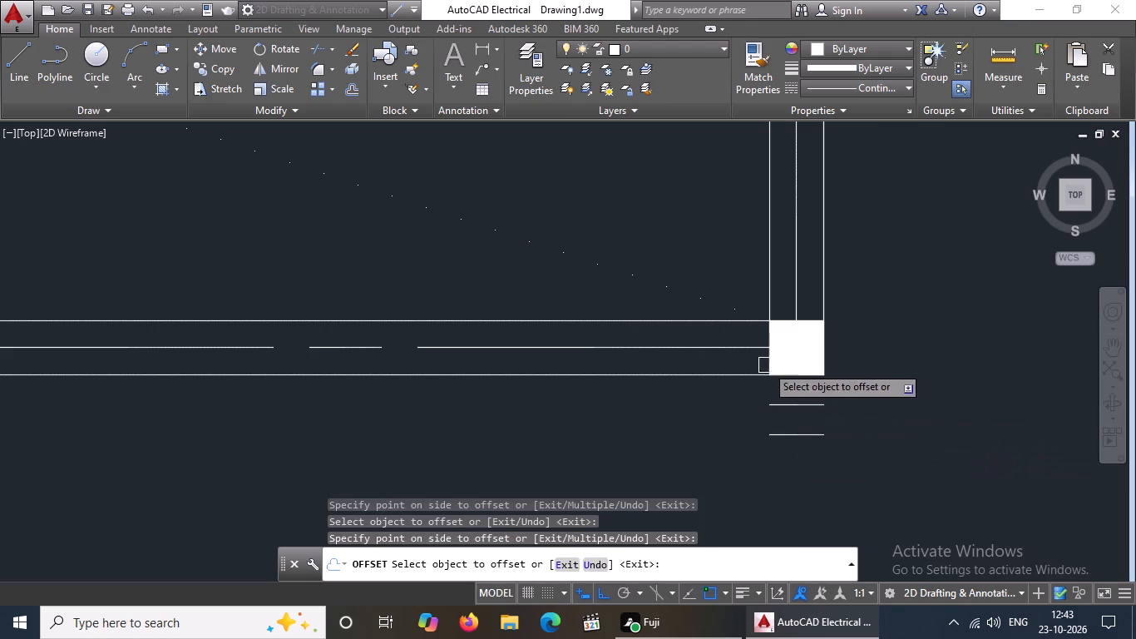
pyautogui.click(766, 358)
pyautogui.click(690, 362)
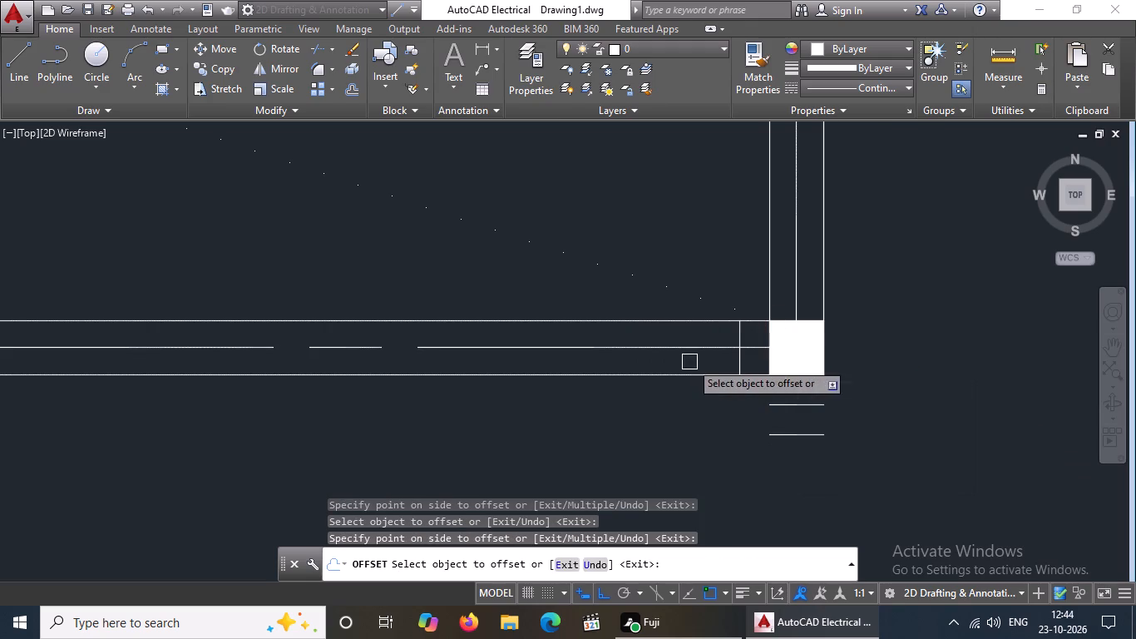
pyautogui.moveTo(740, 362); pyautogui.dragTo(729, 365)
pyautogui.moveTo(706, 369); pyautogui.dragTo(714, 367)
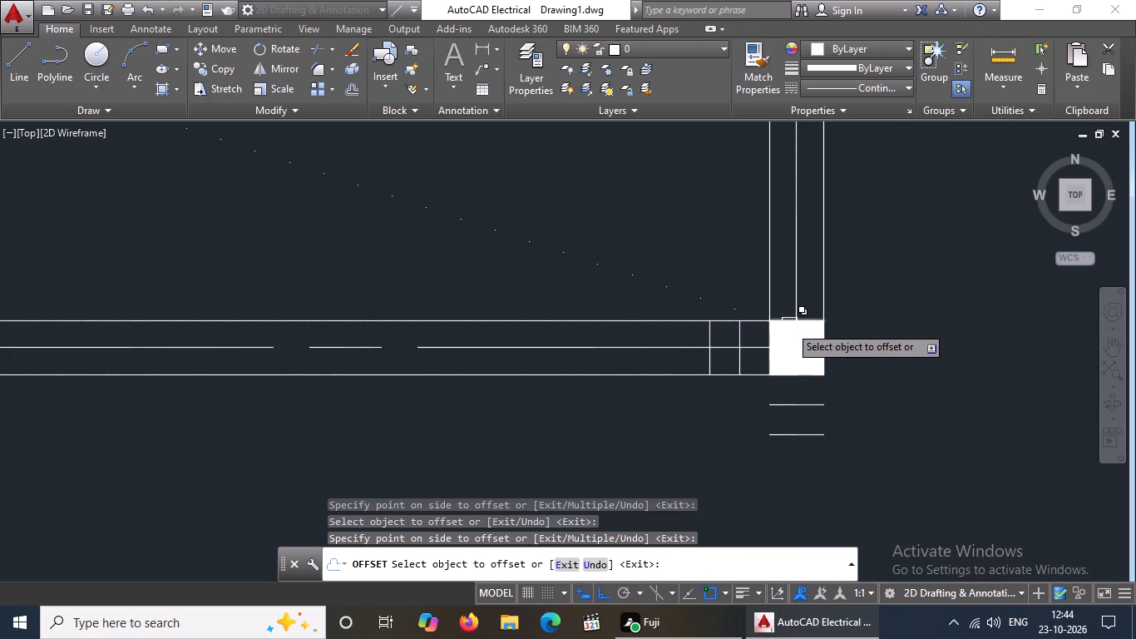
# Offset the same bottom-right column's upper and right edges outward twice each at 5" spacing, and finish offsetting.
pyautogui.click(789, 322)
pyautogui.click(787, 282)
pyautogui.moveTo(783, 292); pyautogui.dragTo(783, 270)
pyautogui.moveTo(783, 255); pyautogui.dragTo(793, 287)
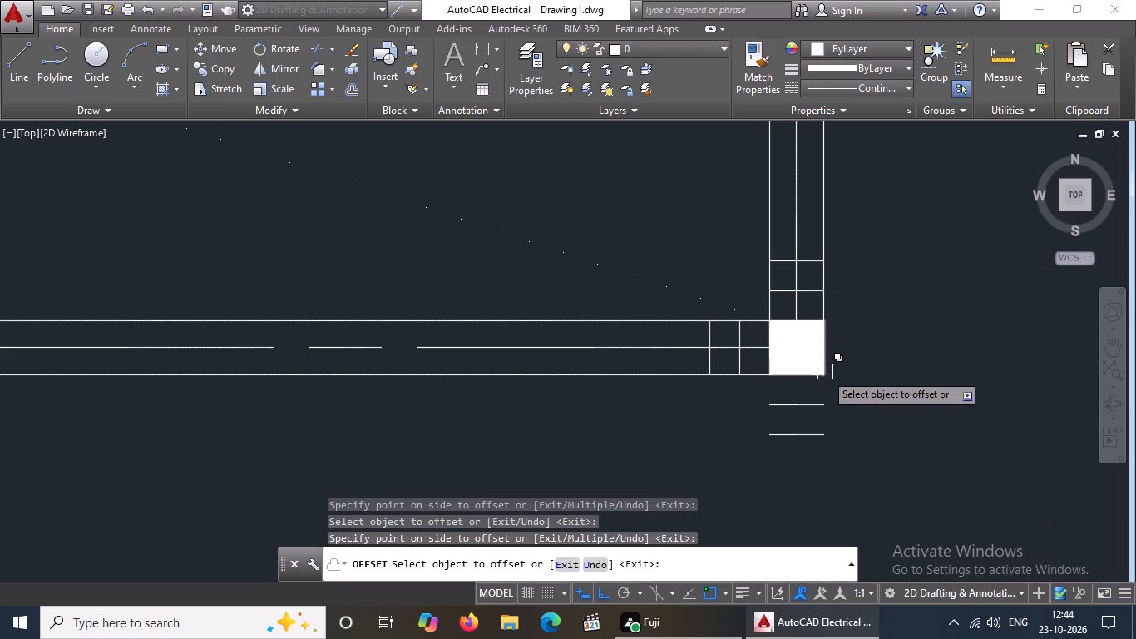
pyautogui.moveTo(825, 356); pyautogui.dragTo(833, 351)
pyautogui.click(852, 342)
pyautogui.moveTo(849, 343); pyautogui.dragTo(867, 339)
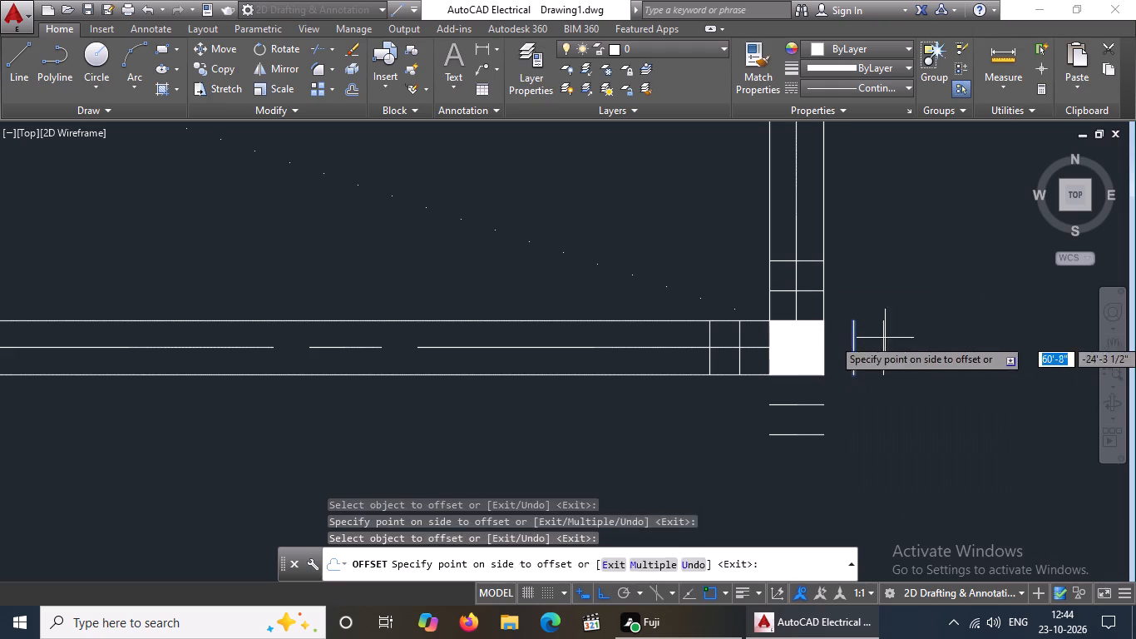
pyautogui.click(887, 338)
pyautogui.scroll(-5, 887, 334)
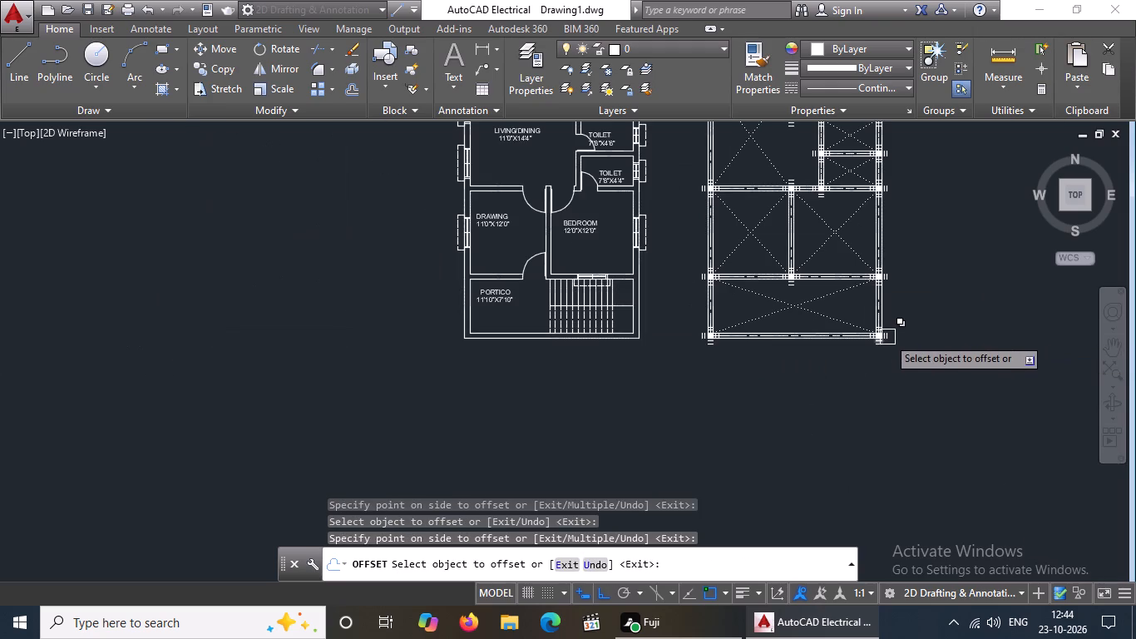
pyautogui.press('Escape')
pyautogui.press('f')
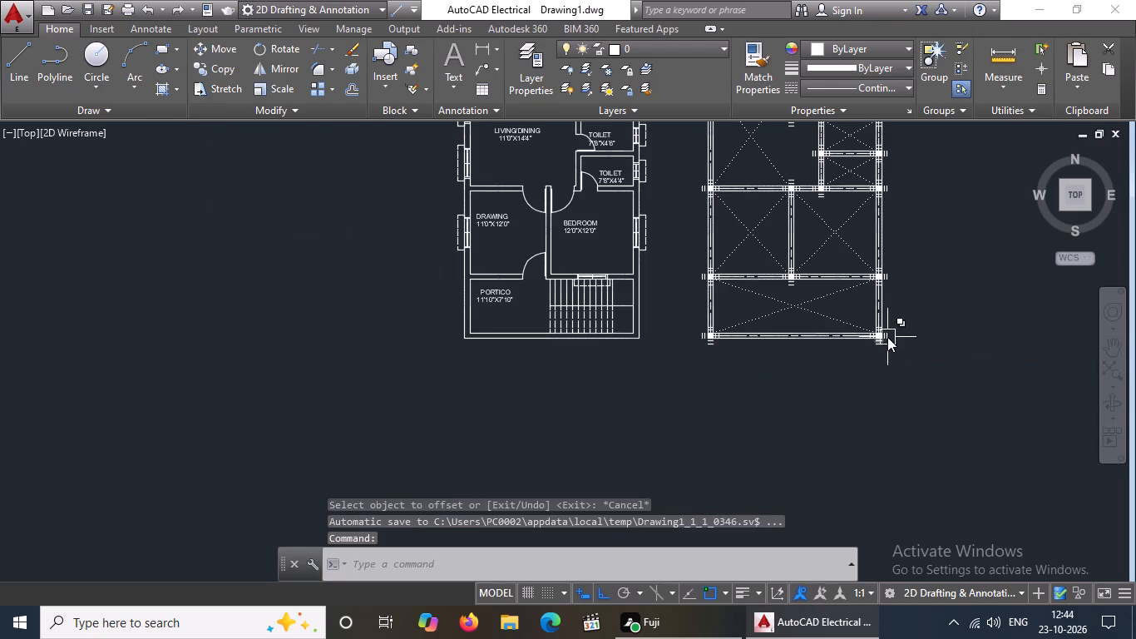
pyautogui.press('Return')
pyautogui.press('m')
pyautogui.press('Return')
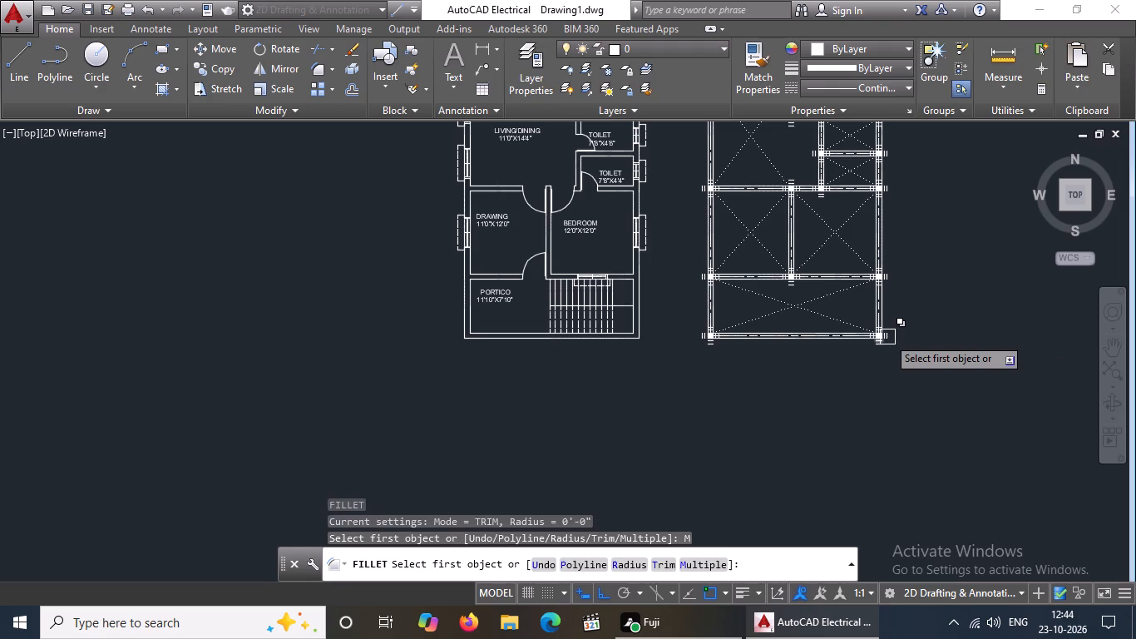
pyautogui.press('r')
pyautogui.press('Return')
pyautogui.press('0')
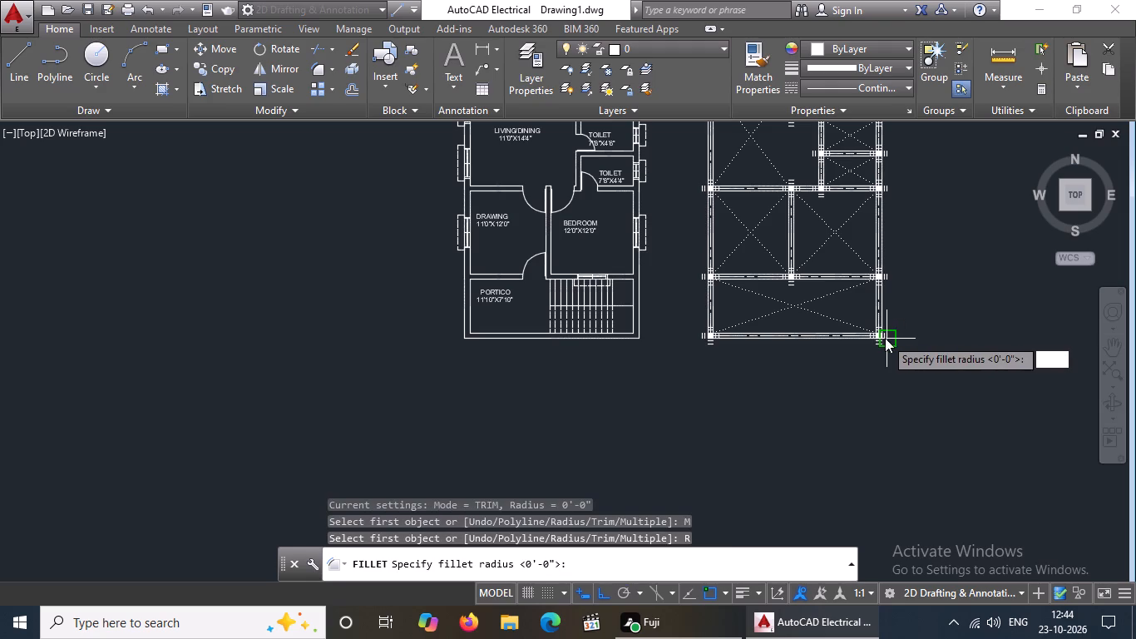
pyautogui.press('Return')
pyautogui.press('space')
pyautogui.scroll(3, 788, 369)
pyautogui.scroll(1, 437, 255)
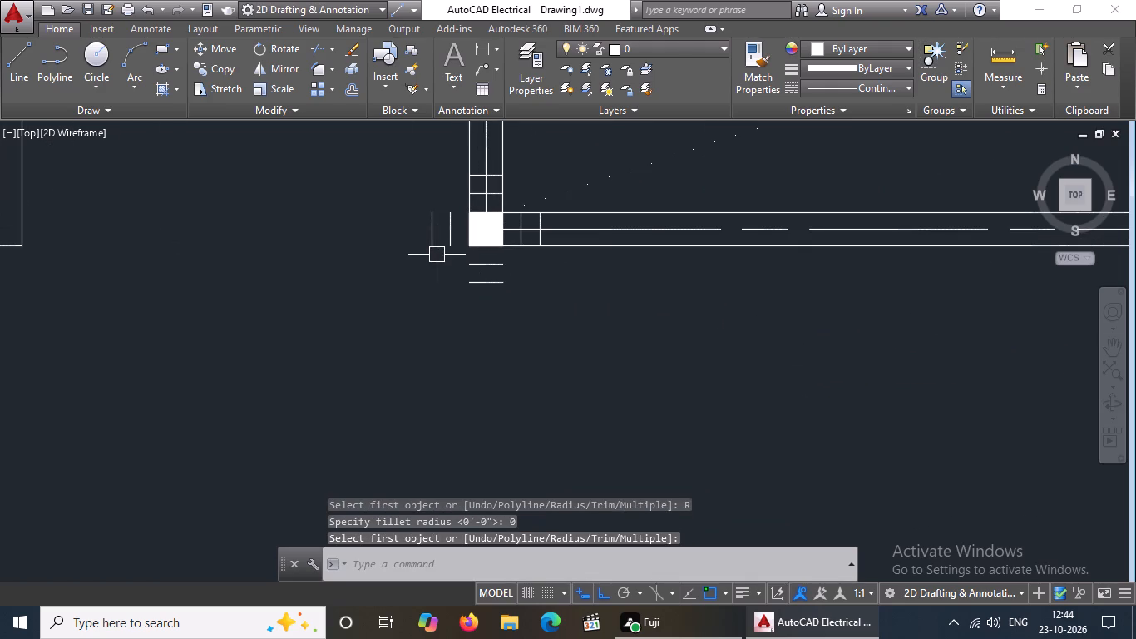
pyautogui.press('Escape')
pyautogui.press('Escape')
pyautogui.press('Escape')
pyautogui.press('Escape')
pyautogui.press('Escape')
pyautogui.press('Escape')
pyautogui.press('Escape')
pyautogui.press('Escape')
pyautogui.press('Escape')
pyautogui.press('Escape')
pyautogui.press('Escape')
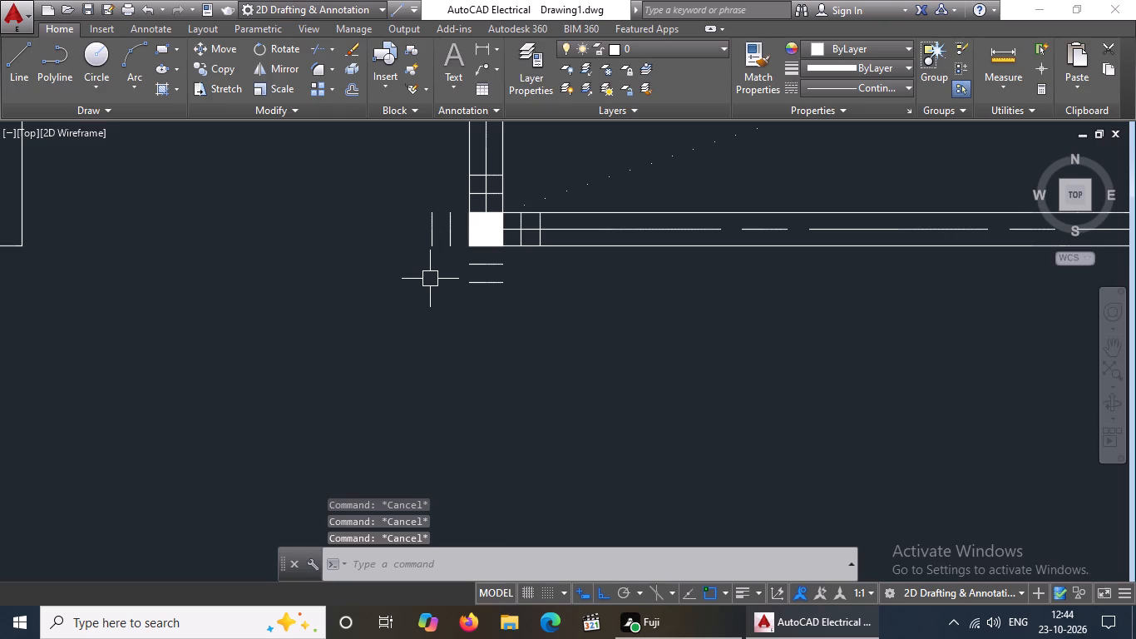
# Fillet in multiple mode with radius 0 to join the inner and outer offset lines at the bottom-left column's lower-left corner.
pyautogui.press('f')
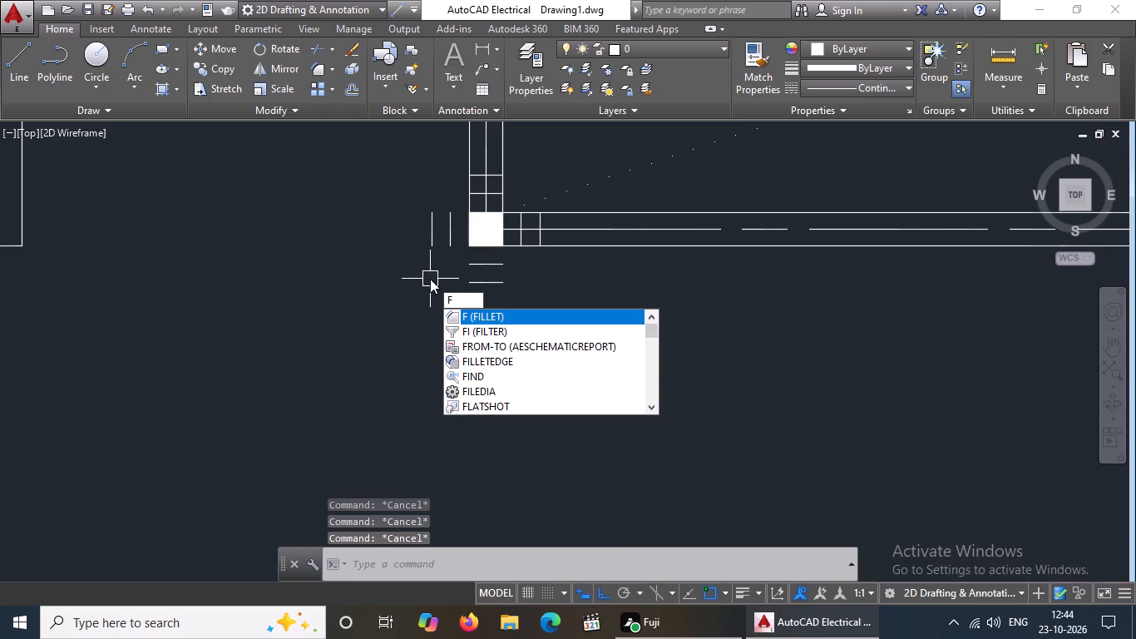
pyautogui.press('Return')
pyautogui.press('m')
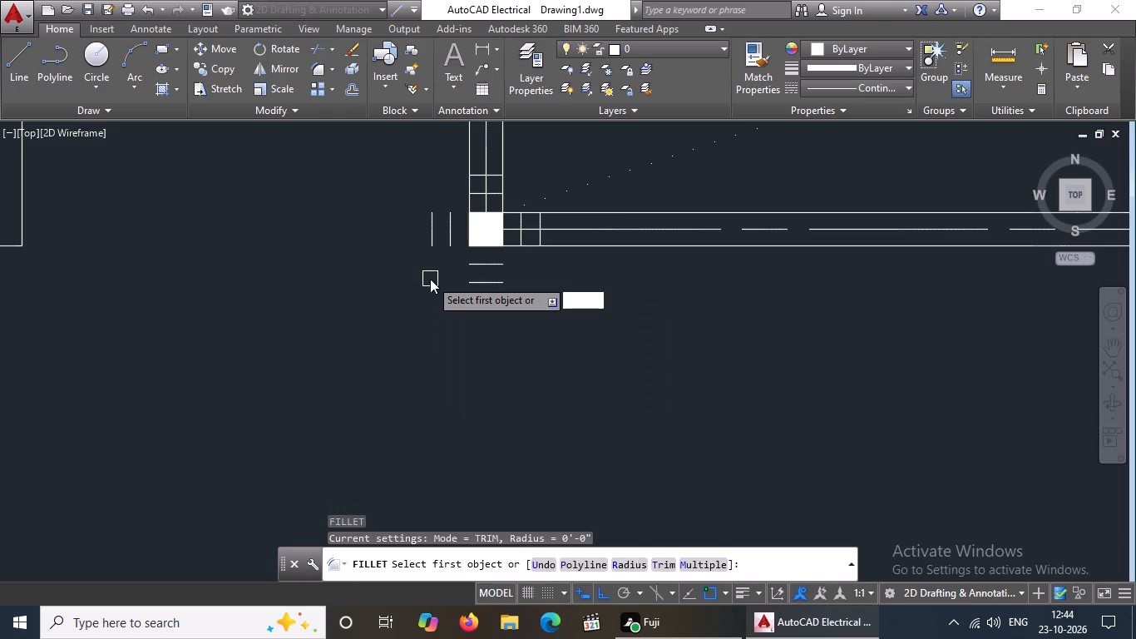
pyautogui.press('Return')
pyautogui.press('r')
pyautogui.press('Return')
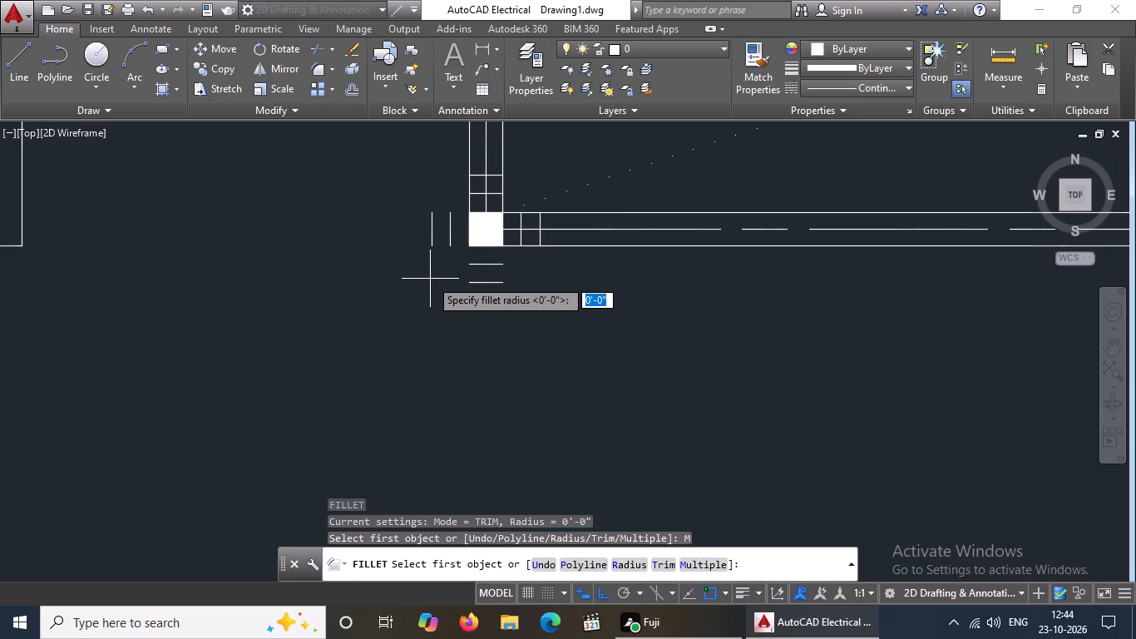
pyautogui.press('0')
pyautogui.press('Return')
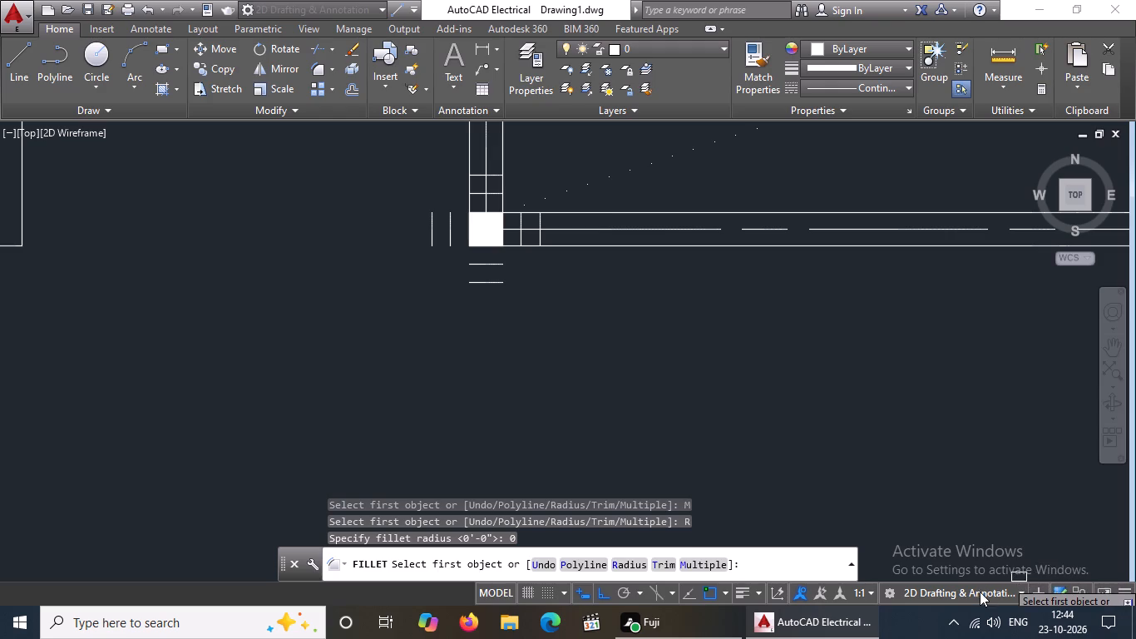
pyautogui.scroll(-1, 971, 545)
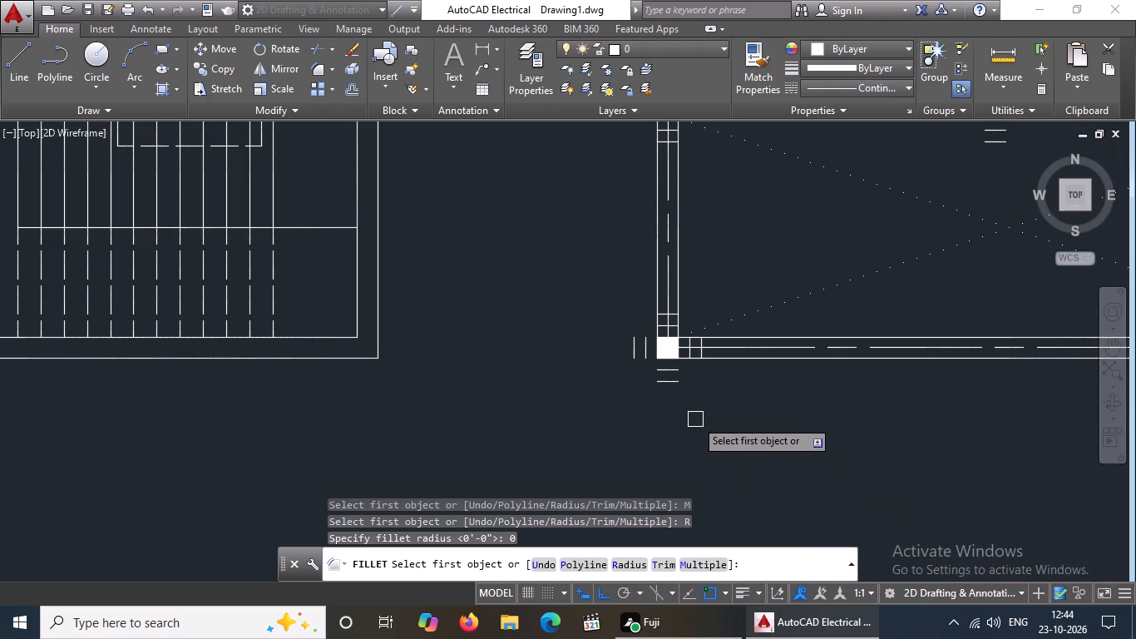
pyautogui.scroll(2, 683, 394)
pyautogui.click(587, 290)
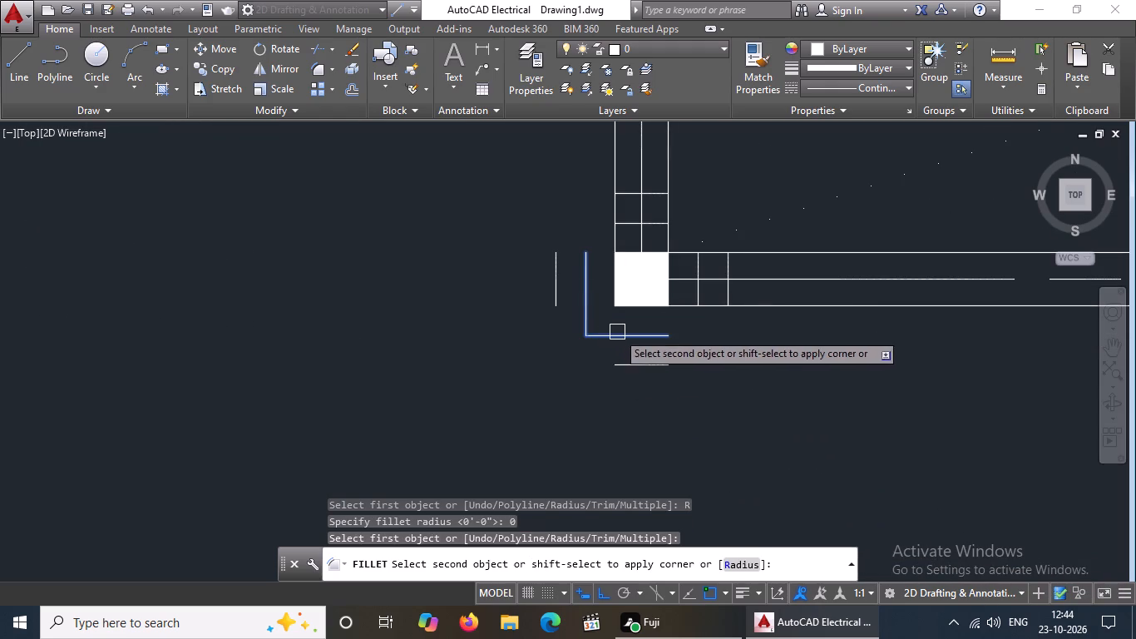
pyautogui.click(618, 331)
pyautogui.click(553, 280)
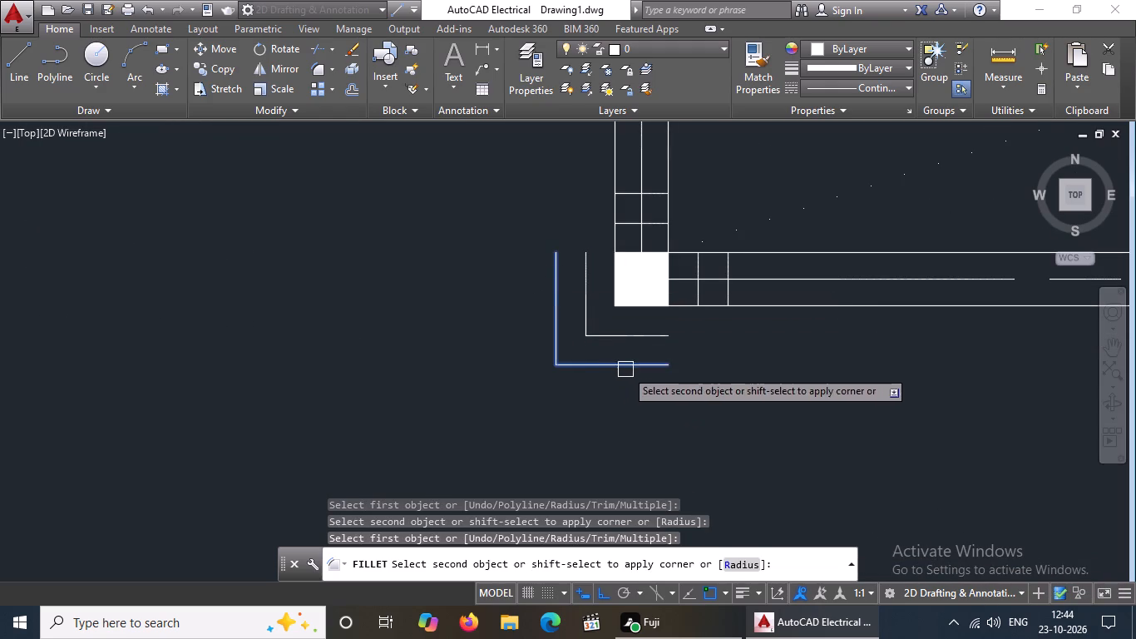
pyautogui.click(631, 364)
# Fillet the inner and outer offset lines into sharp joints at the bottom-left column's lower-right corner.
pyautogui.click(694, 291)
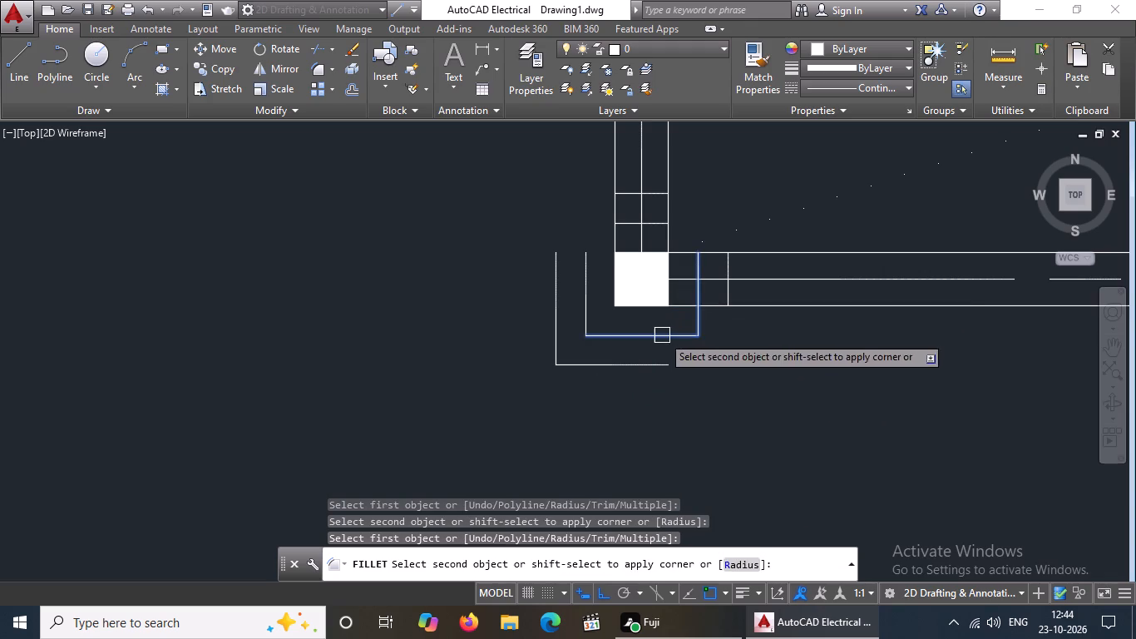
pyautogui.click(662, 335)
pyautogui.click(732, 295)
pyautogui.click(656, 366)
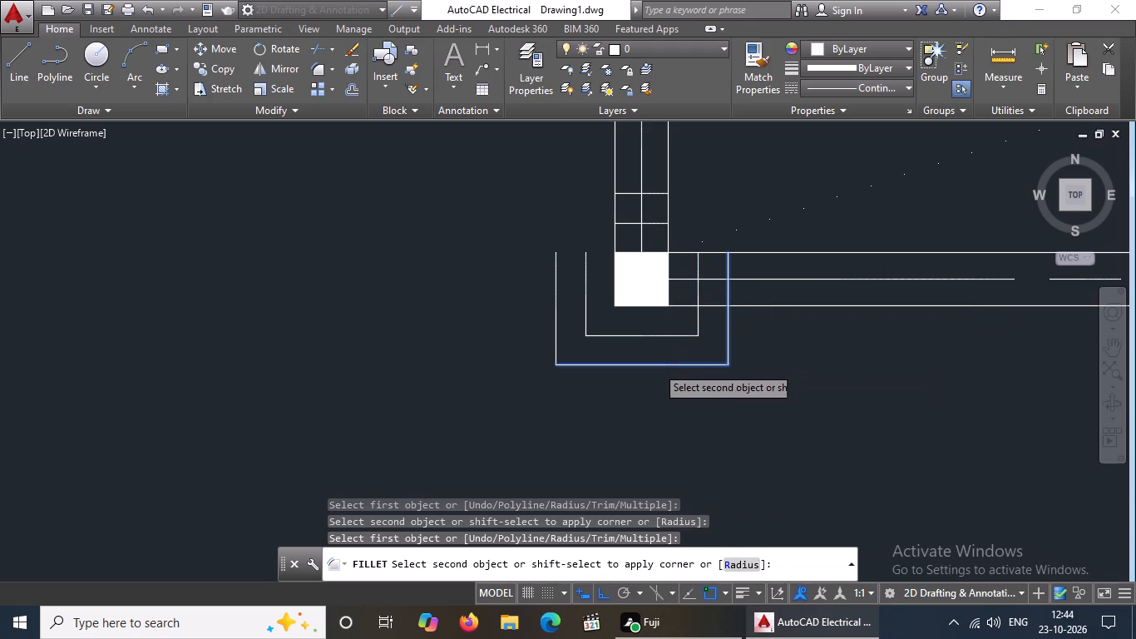
# Fillet the inner and outer offset lines at both lower corners of the plan's bottom-right column.
pyautogui.scroll(-2, 647, 349)
pyautogui.scroll(-2, 745, 334)
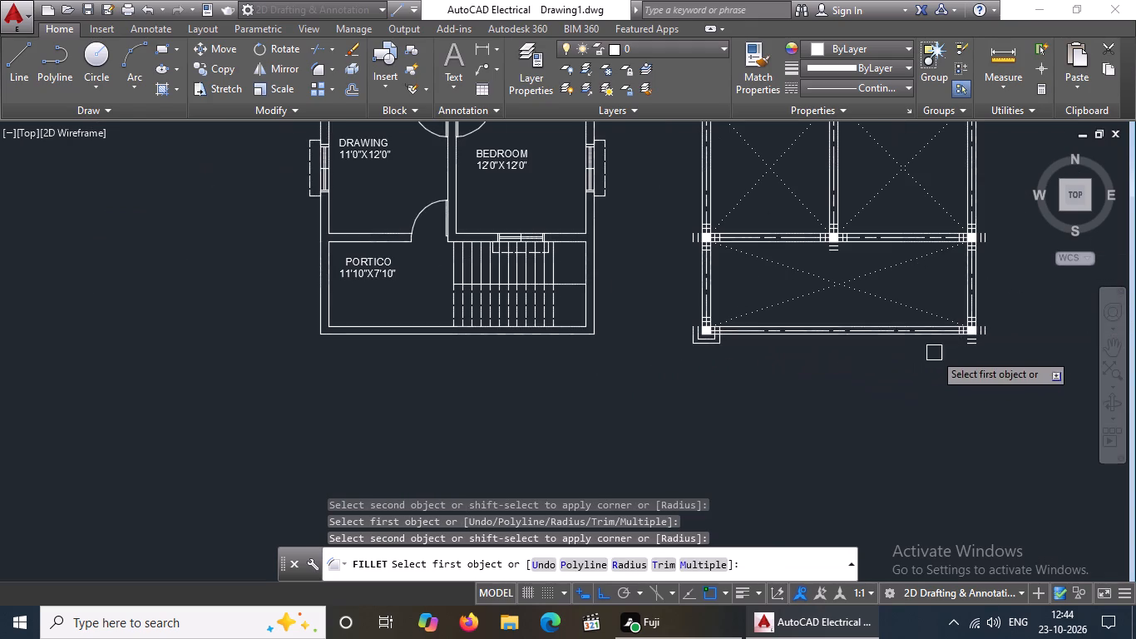
pyautogui.scroll(3, 956, 337)
pyautogui.scroll(-3, 1042, 335)
pyautogui.scroll(3, 1103, 331)
pyautogui.scroll(2, 756, 337)
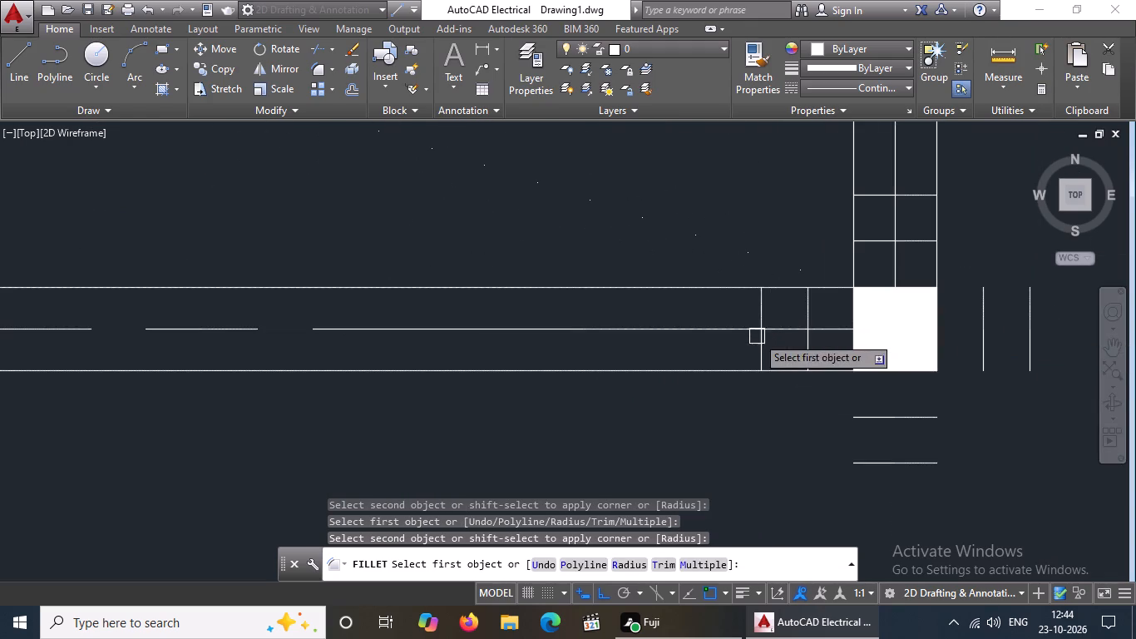
pyautogui.click(758, 348)
pyautogui.click(872, 458)
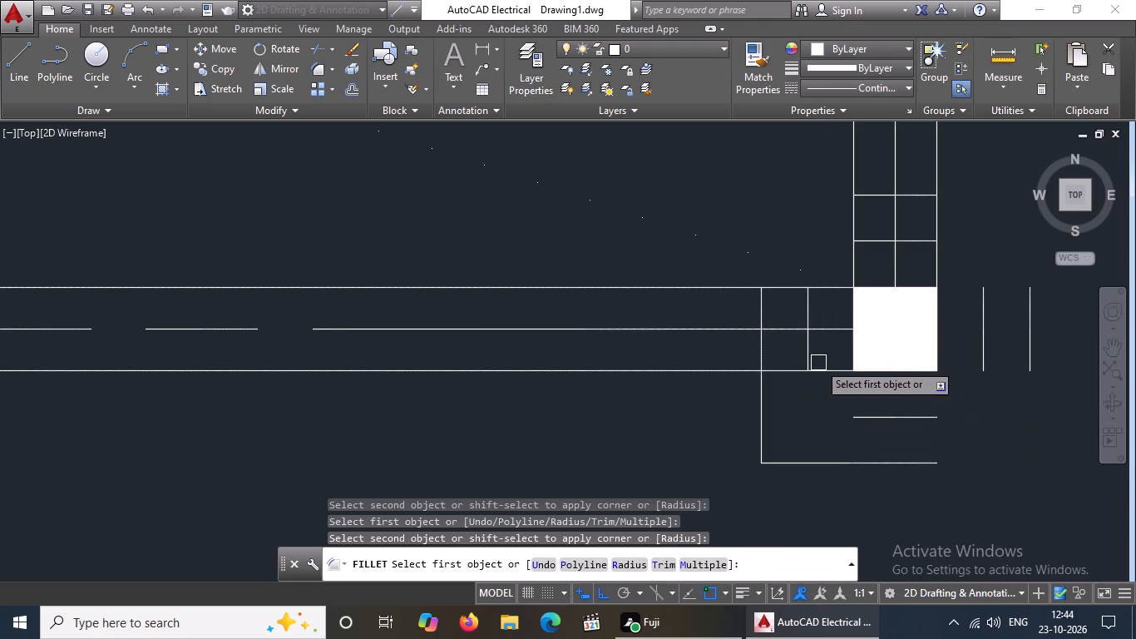
pyautogui.click(804, 353)
pyautogui.click(901, 422)
pyautogui.click(981, 354)
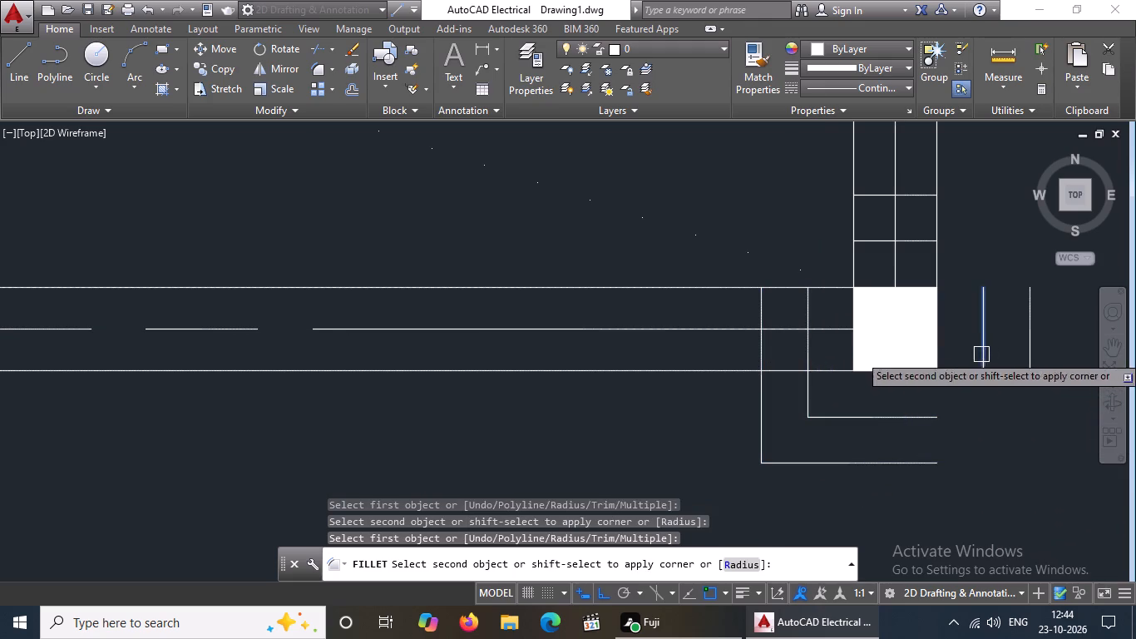
pyautogui.click(901, 426)
pyautogui.click(879, 424)
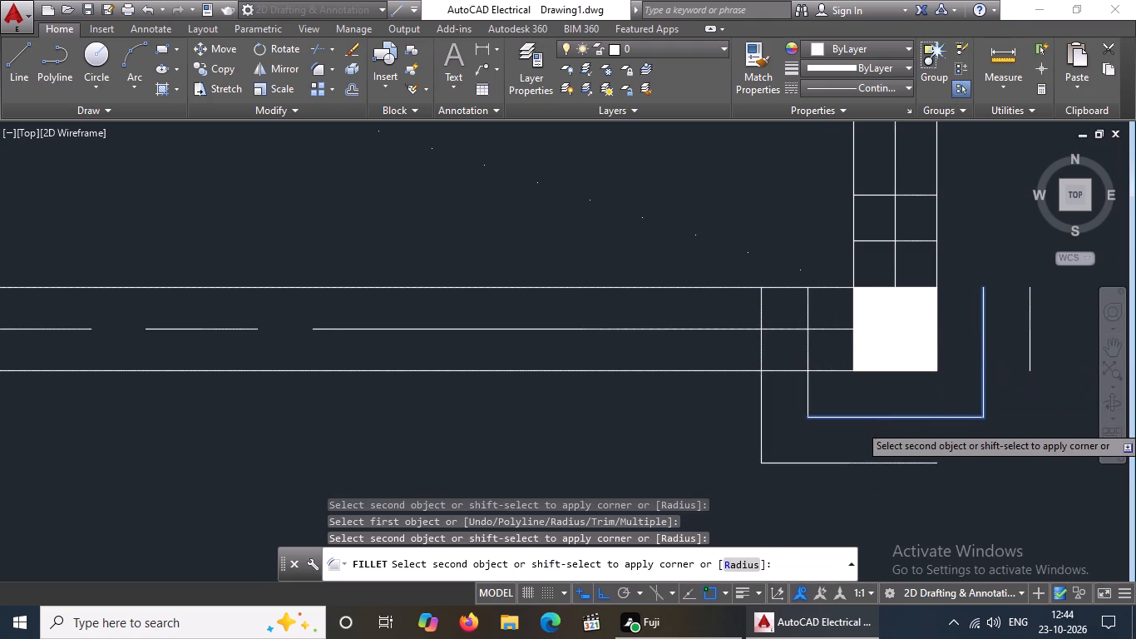
pyautogui.click(1032, 322)
pyautogui.click(911, 465)
# Fillet the offset lines at both upper corners of the bottom-left column, closing its inner and outer squares.
pyautogui.scroll(-5, 912, 462)
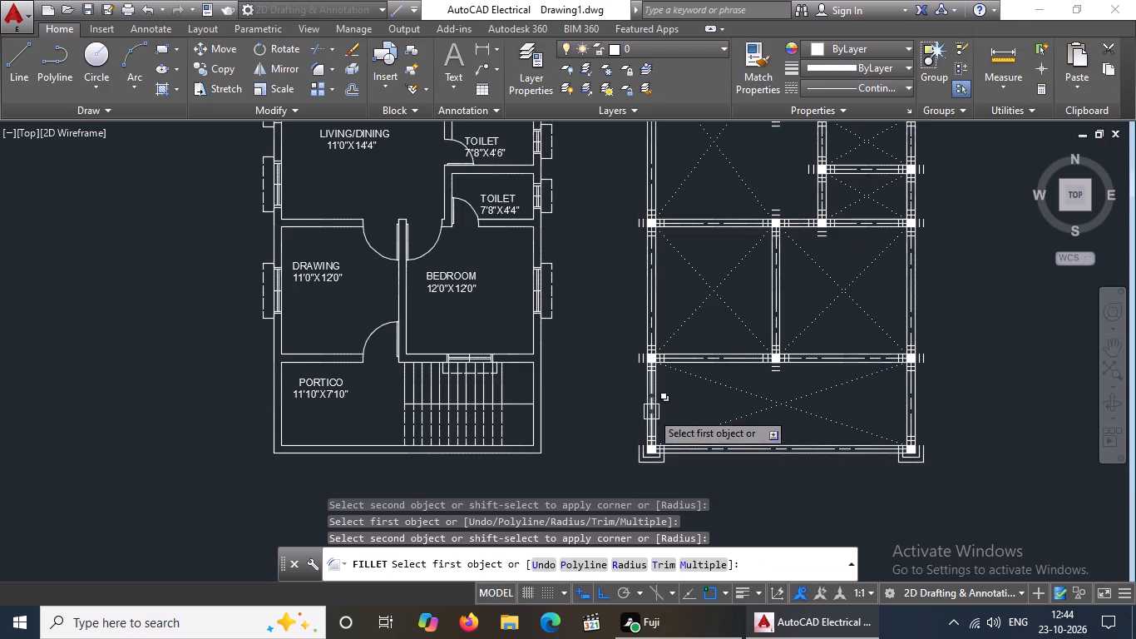
pyautogui.scroll(3, 649, 414)
pyautogui.scroll(-3, 668, 460)
pyautogui.scroll(3, 704, 517)
pyautogui.scroll(3, 610, 417)
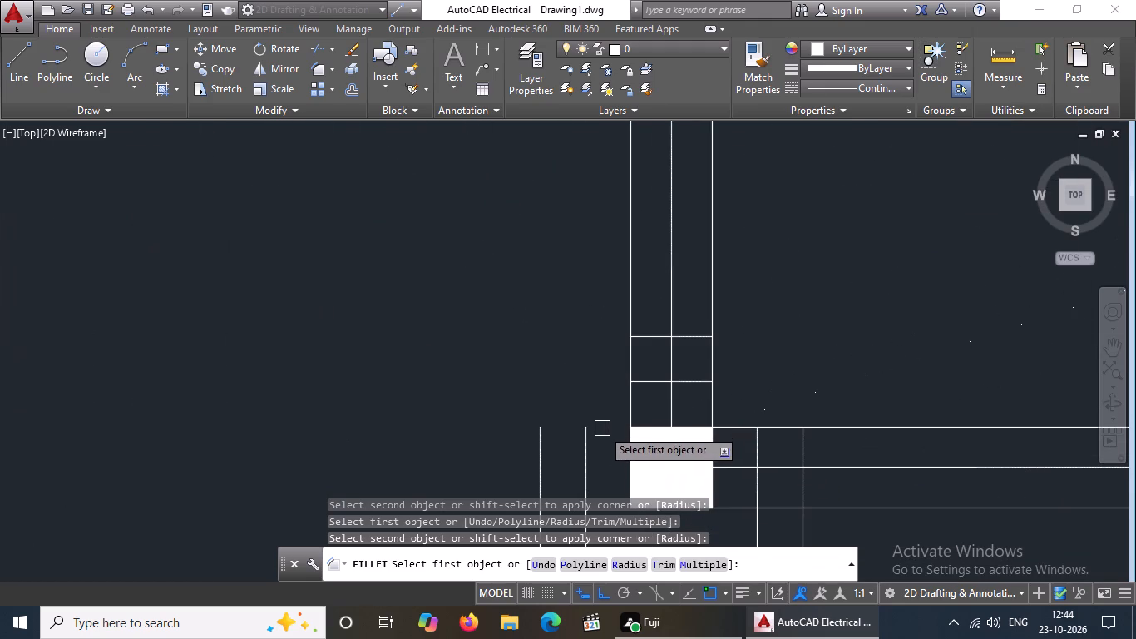
pyautogui.moveTo(584, 445); pyautogui.dragTo(589, 435)
pyautogui.click(654, 383)
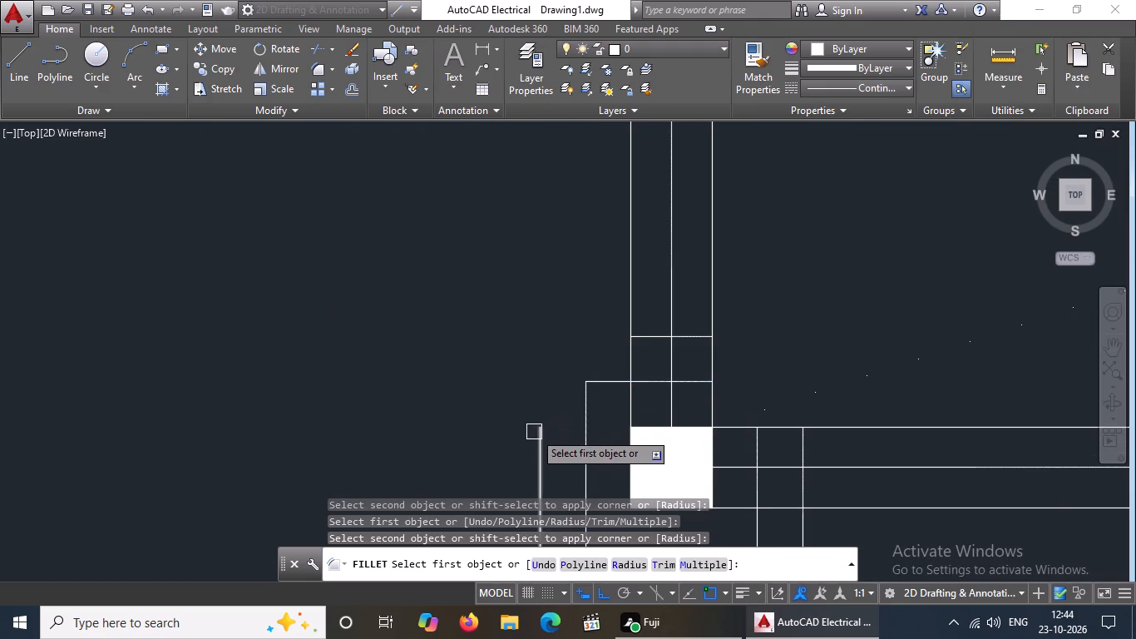
pyautogui.click(534, 432)
pyautogui.click(647, 334)
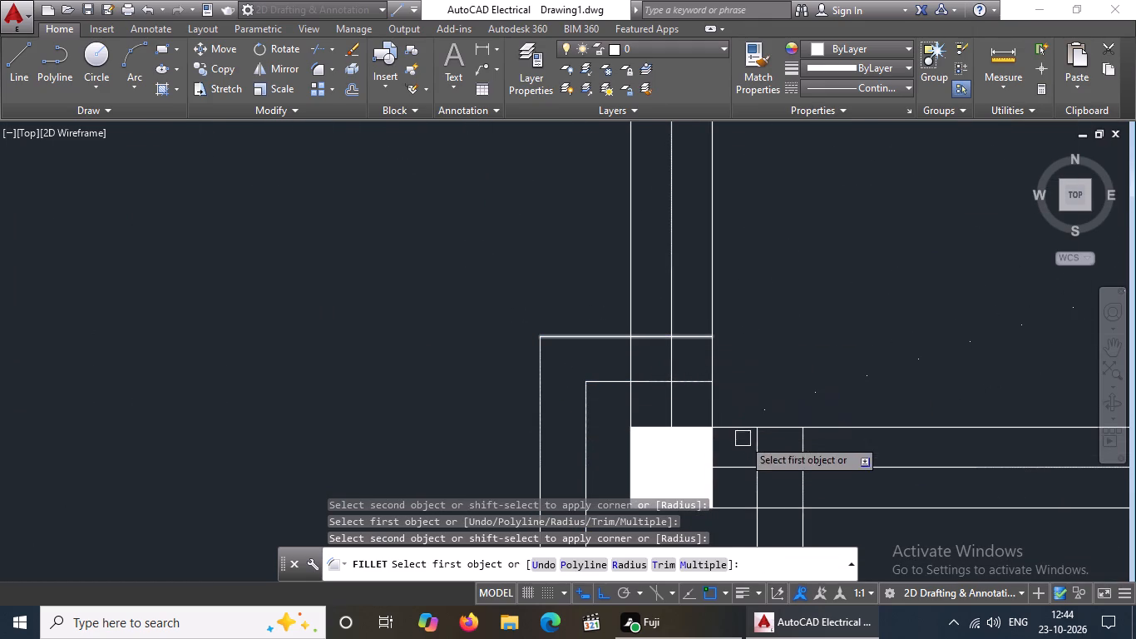
pyautogui.click(758, 457)
pyautogui.click(695, 381)
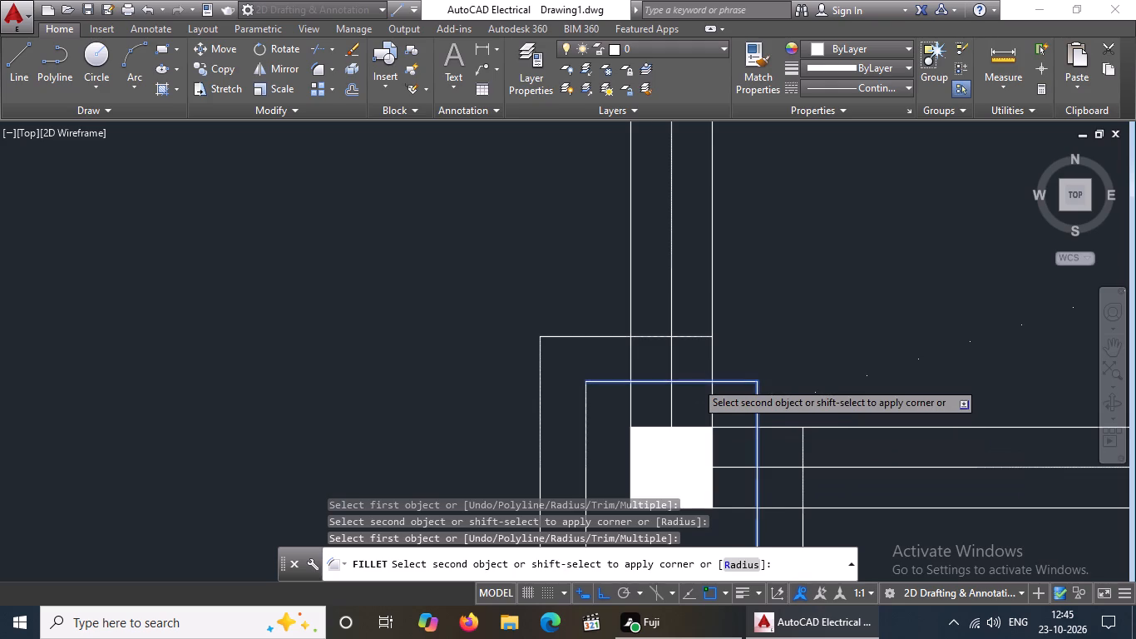
pyautogui.click(693, 339)
pyautogui.click(803, 456)
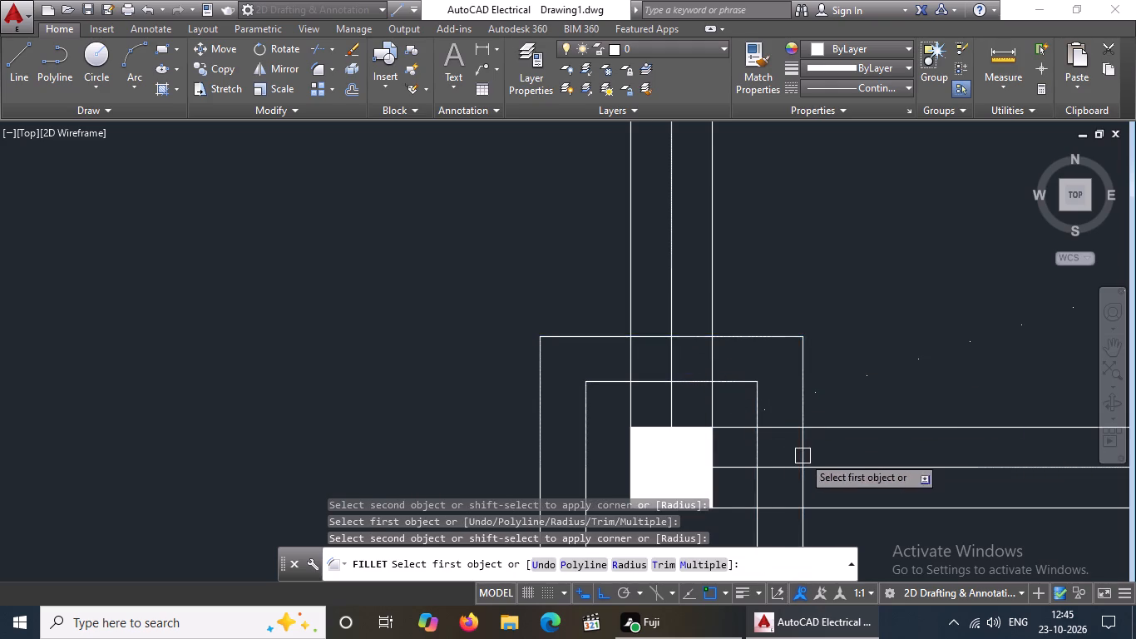
# Fillet the offset lines at both upper corners of the bottom-right column, closing its inner and outer squares.
pyautogui.scroll(-4, 719, 422)
pyautogui.scroll(-2, 832, 427)
pyautogui.scroll(4, 949, 425)
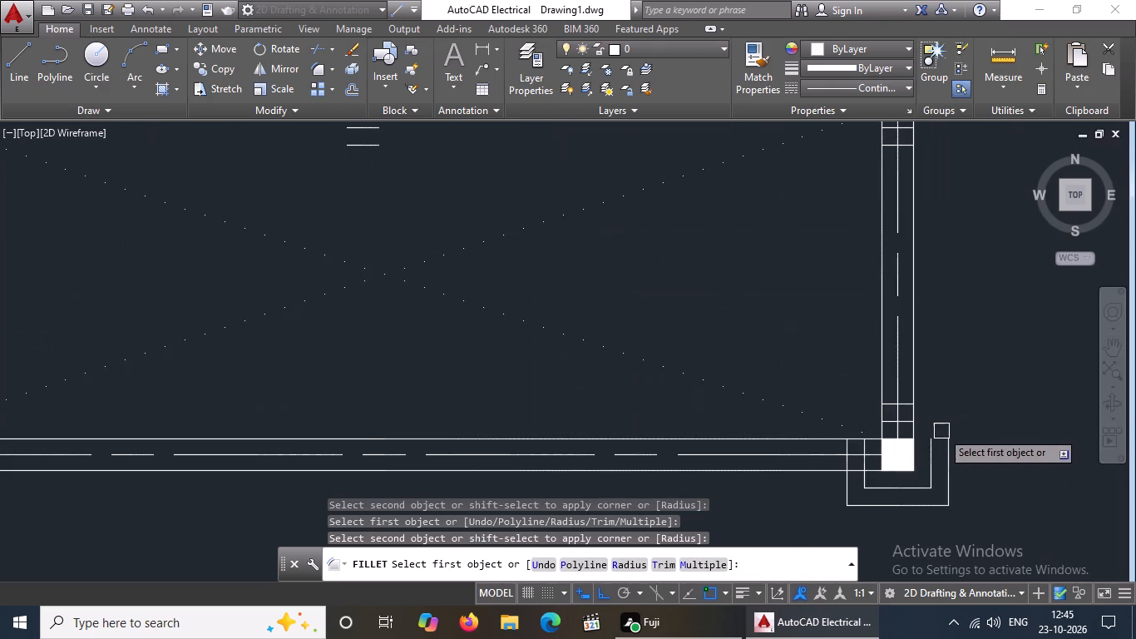
pyautogui.scroll(2, 933, 432)
pyautogui.click(753, 474)
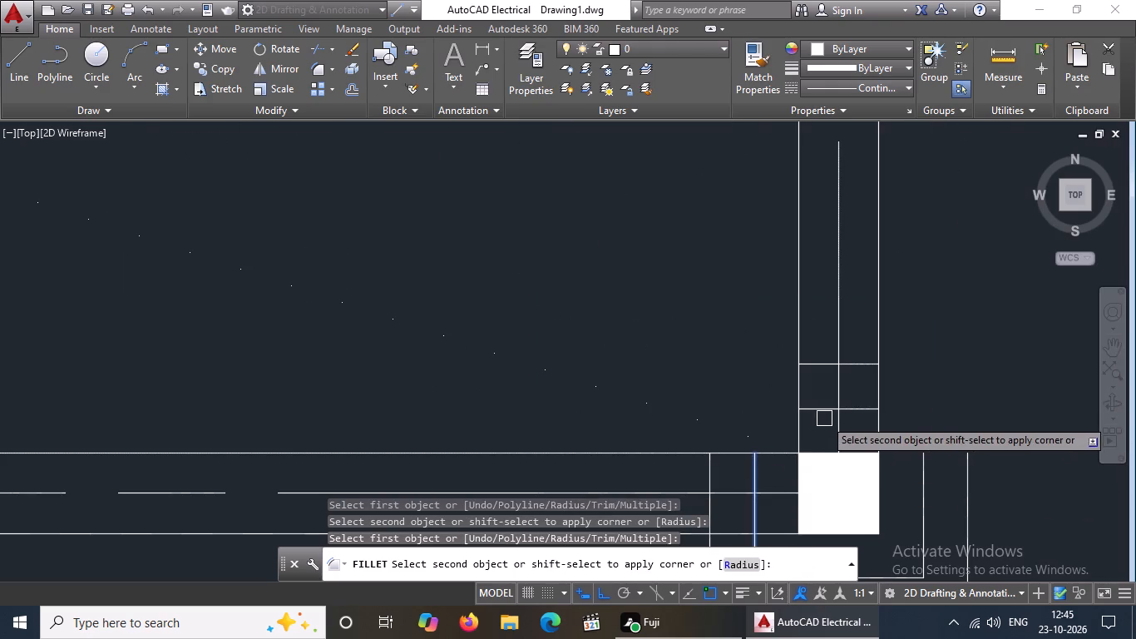
pyautogui.click(824, 411)
pyautogui.moveTo(714, 476); pyautogui.dragTo(726, 457)
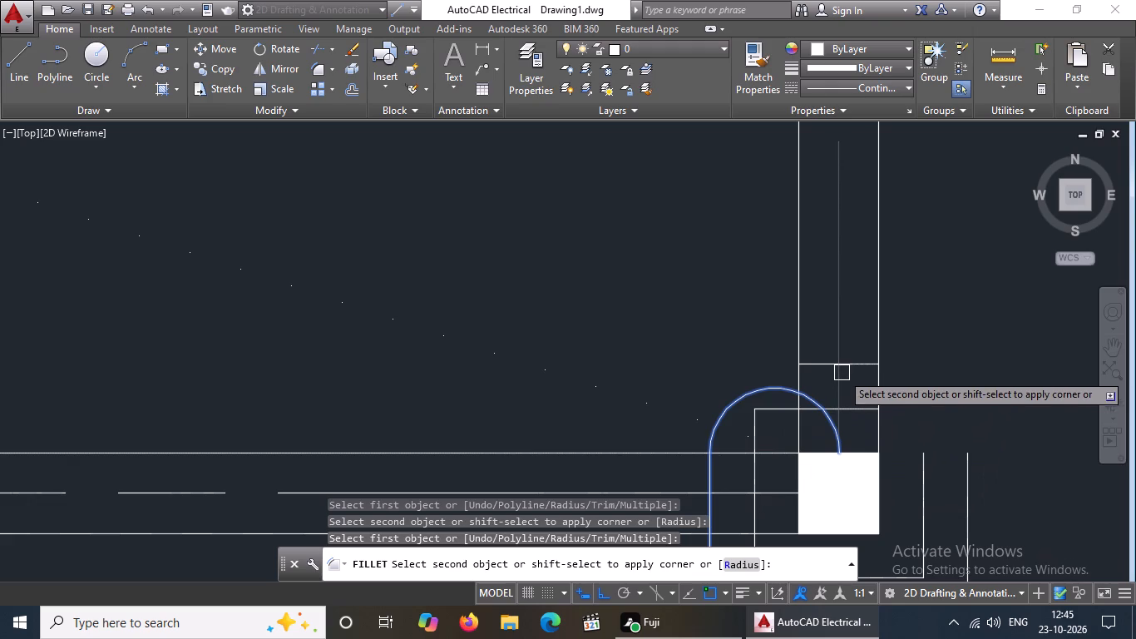
pyautogui.click(807, 364)
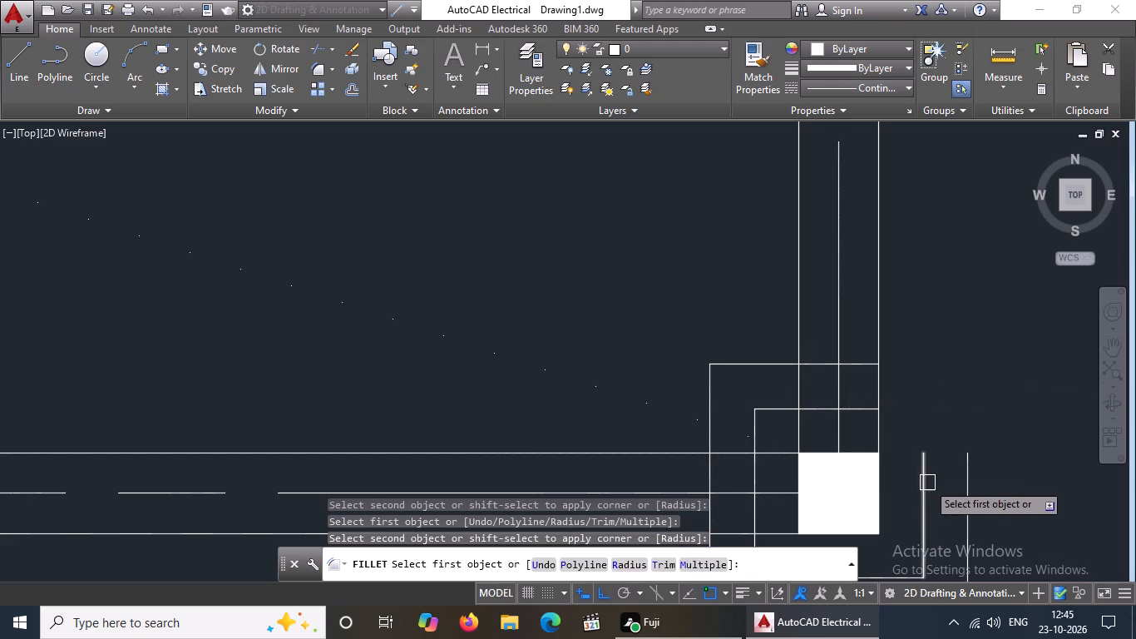
pyautogui.click(927, 483)
pyautogui.click(862, 409)
pyautogui.click(862, 366)
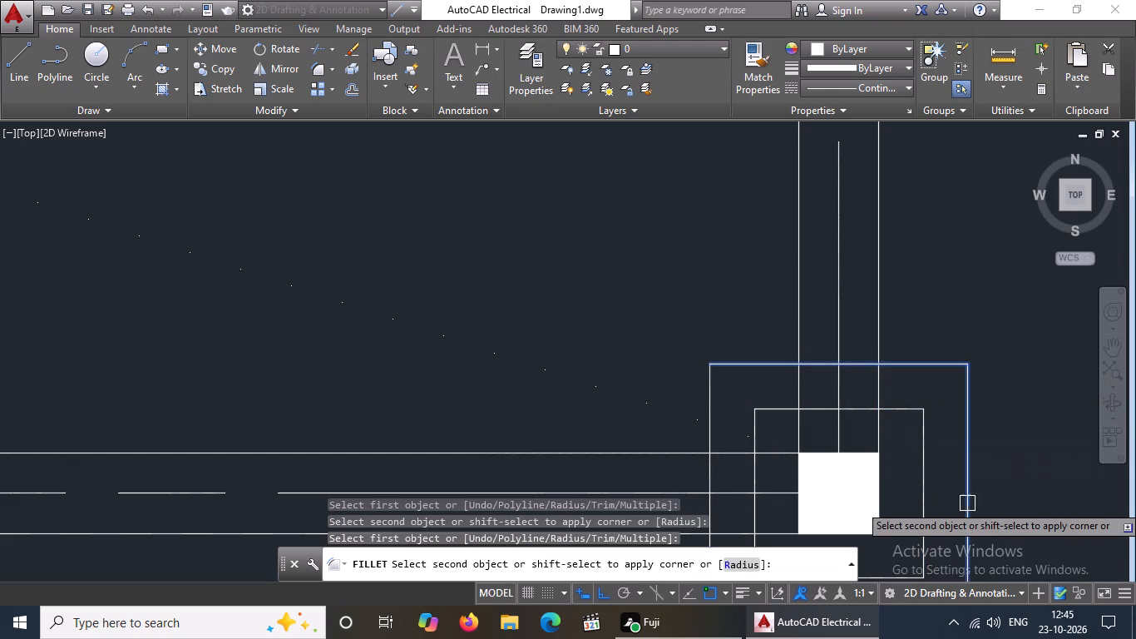
pyautogui.click(969, 491)
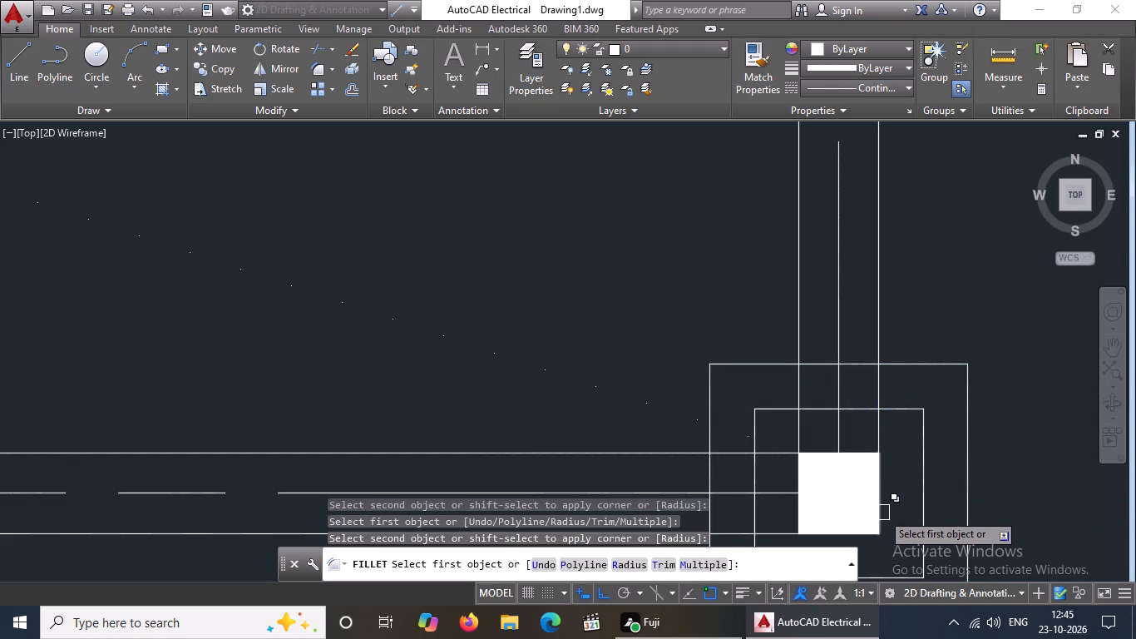
# Fillet the inner and outer offset lines at the lower-right corner of the right-side column directly above the bottom-right one.
pyautogui.scroll(-3, 731, 532)
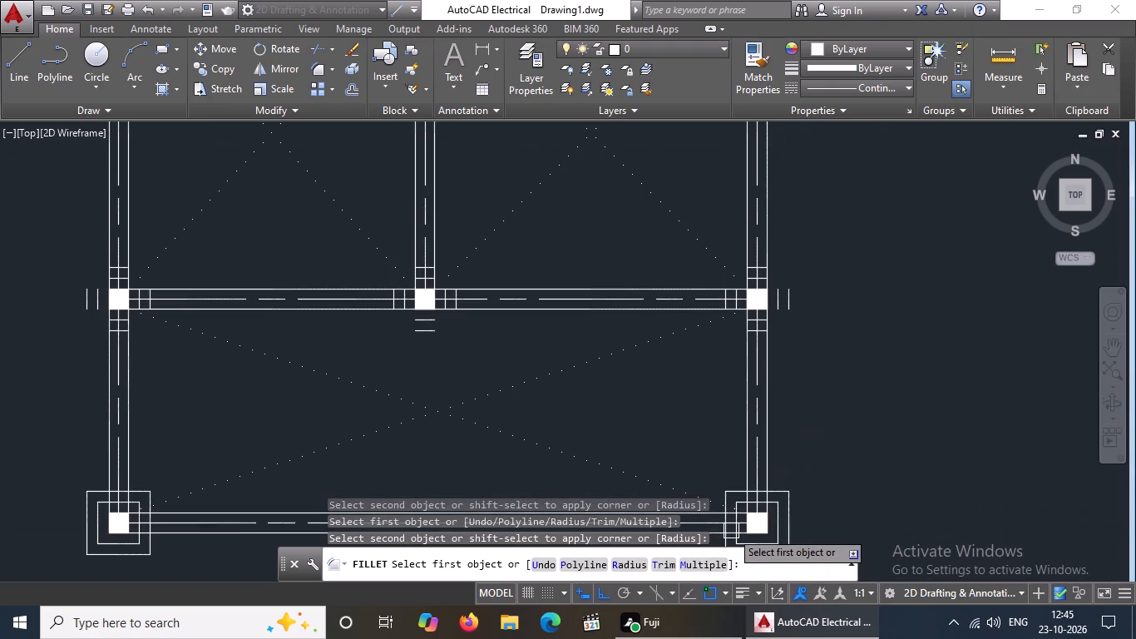
pyautogui.moveTo(716, 449); pyautogui.dragTo(781, 334, button='middle')
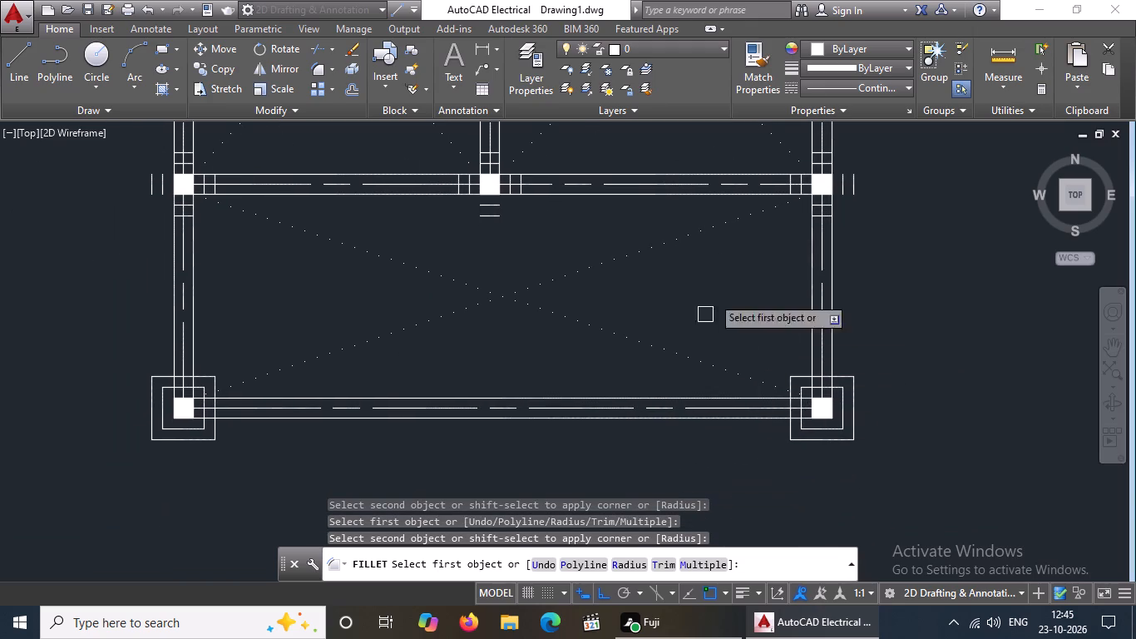
pyautogui.scroll(3, 875, 176)
pyautogui.scroll(-6, 873, 177)
pyautogui.scroll(4, 868, 206)
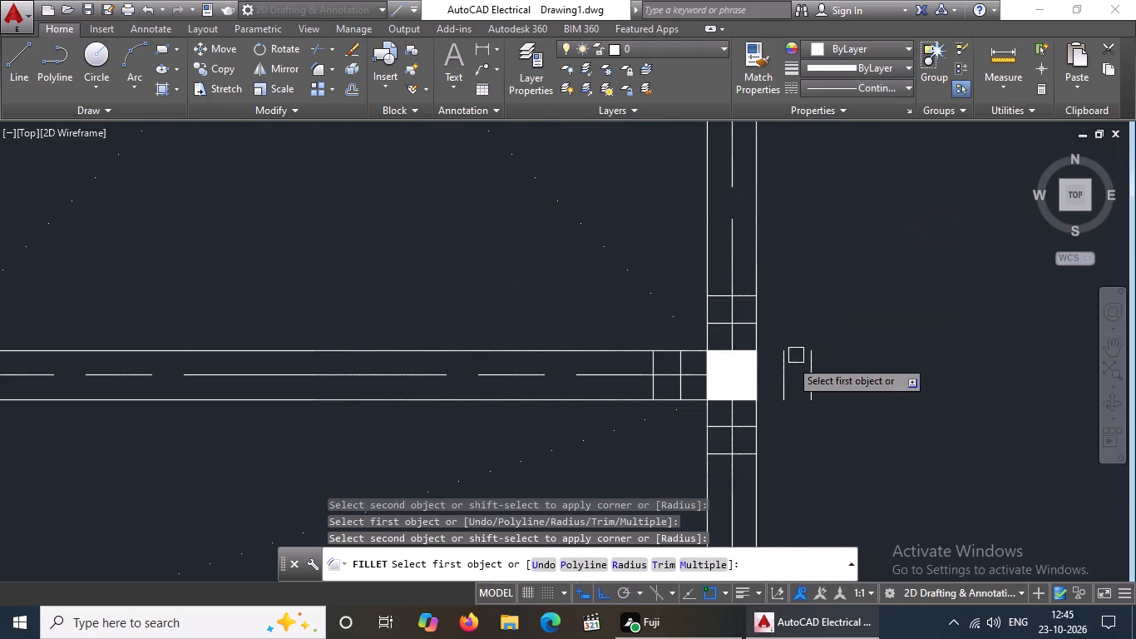
pyautogui.scroll(3, 756, 387)
pyautogui.scroll(-3, 742, 411)
pyautogui.scroll(3, 745, 450)
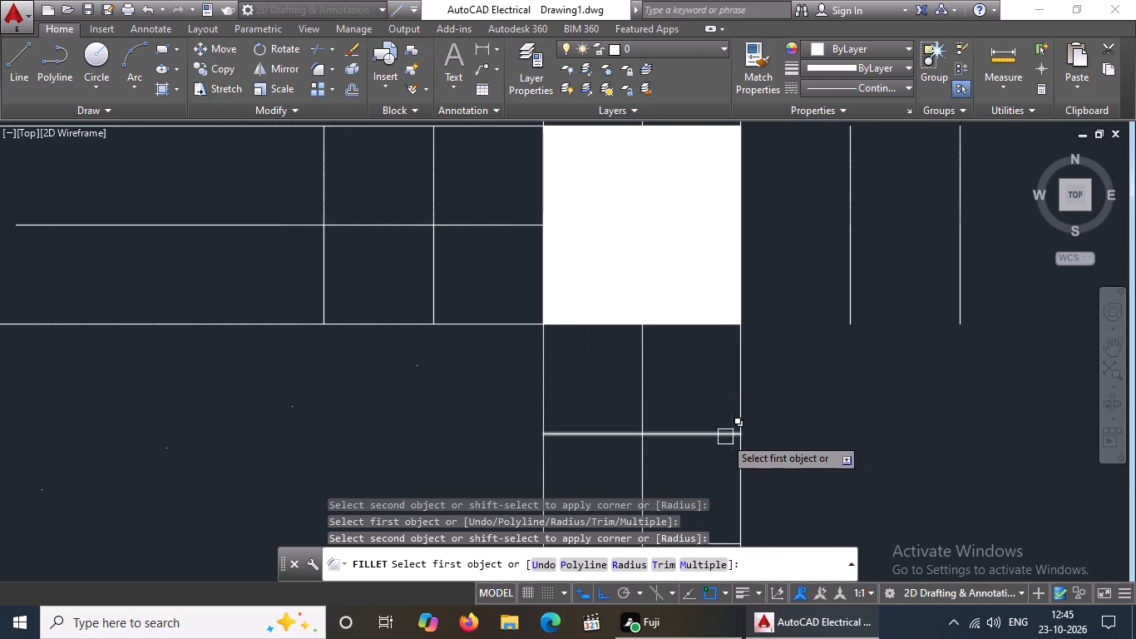
pyautogui.click(722, 438)
pyautogui.click(854, 295)
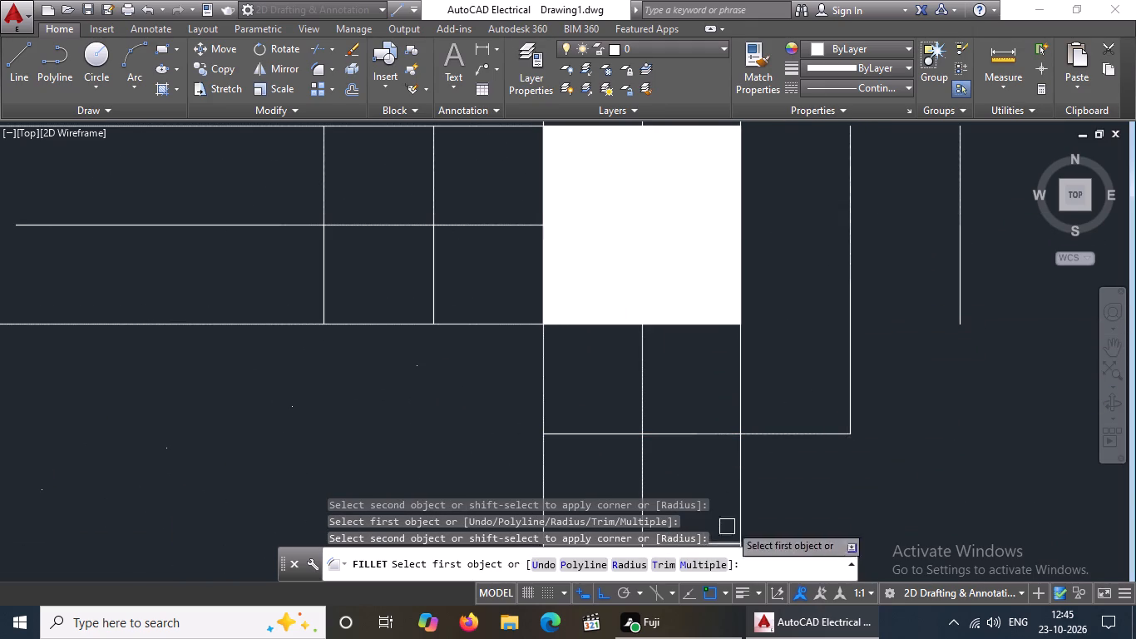
pyautogui.scroll(-4, 797, 468)
pyautogui.scroll(1, 807, 510)
pyautogui.scroll(3, 765, 453)
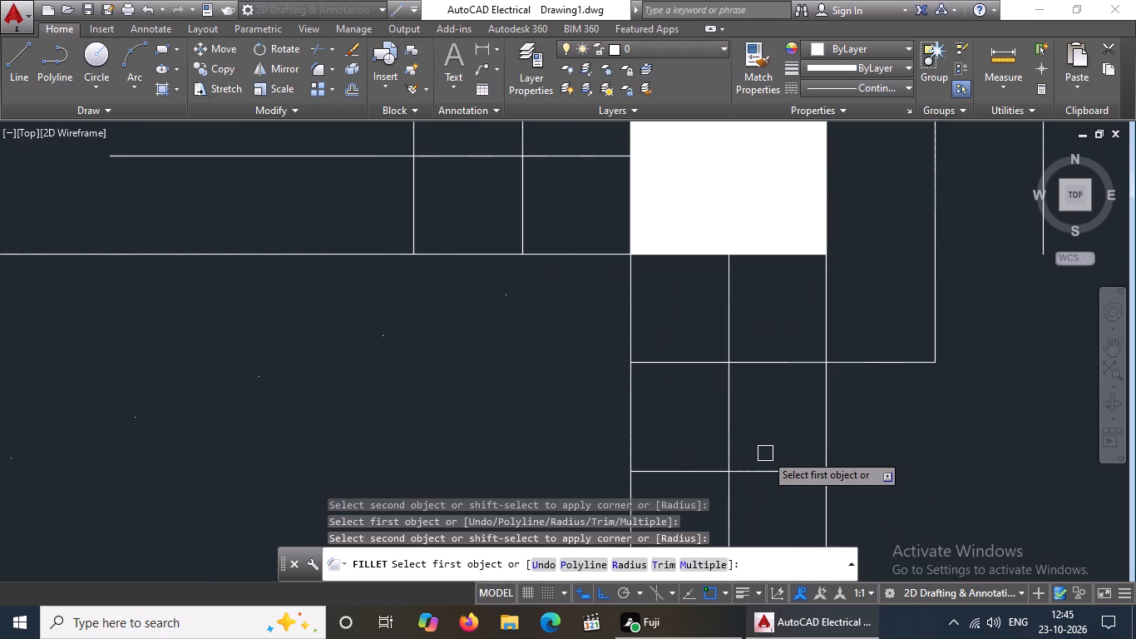
pyautogui.moveTo(766, 471); pyautogui.dragTo(778, 463)
pyautogui.click(1045, 245)
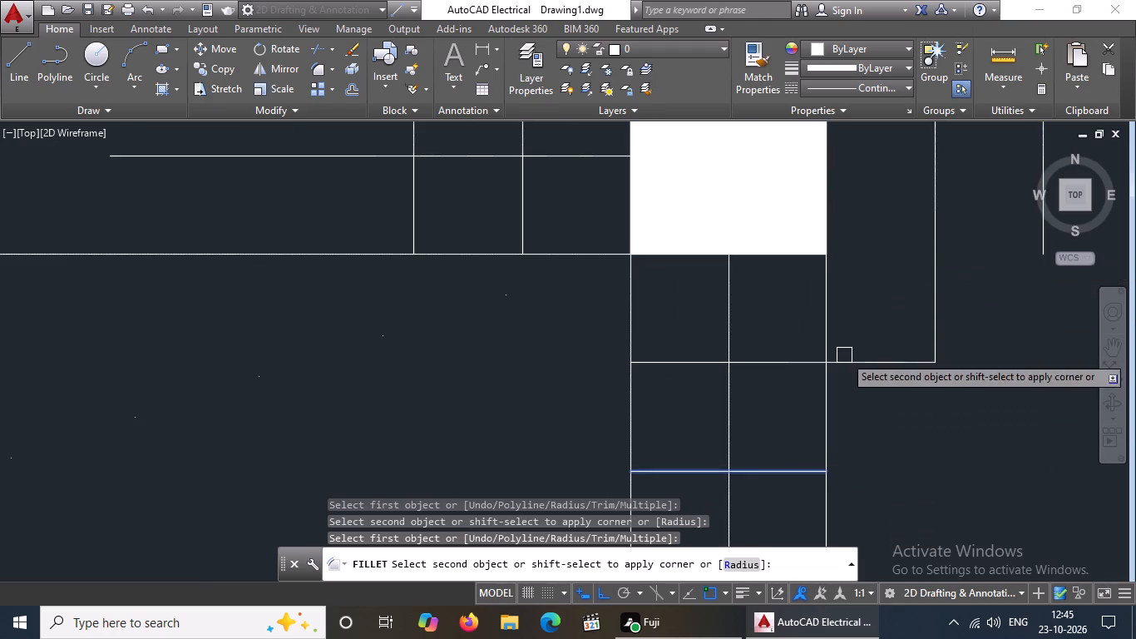
pyautogui.scroll(-6, 843, 355)
pyautogui.scroll(3, 903, 357)
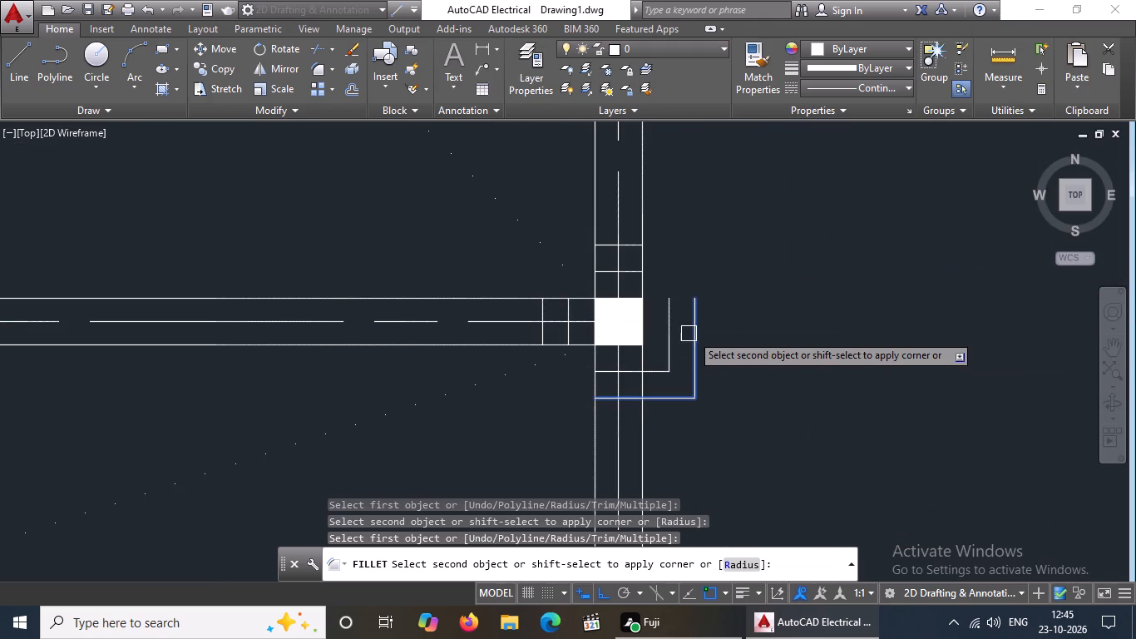
pyautogui.click(698, 346)
# Fillet the inner and outer offset lines at that same right-side column's lower-left corner.
pyautogui.scroll(-1, 704, 358)
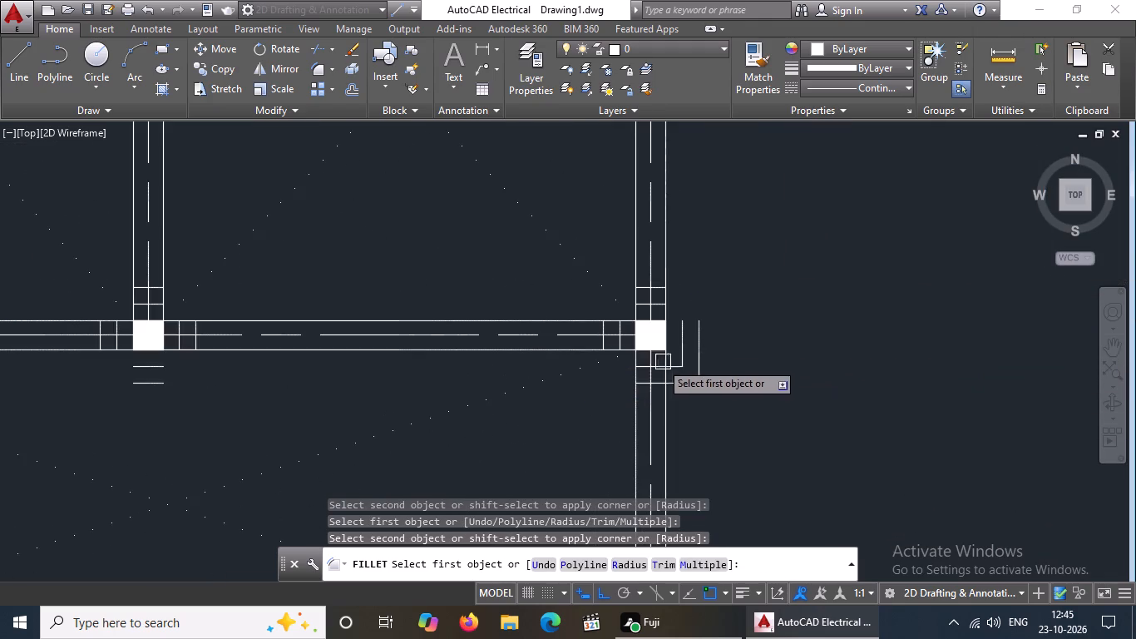
pyautogui.scroll(3, 636, 347)
pyautogui.click(562, 324)
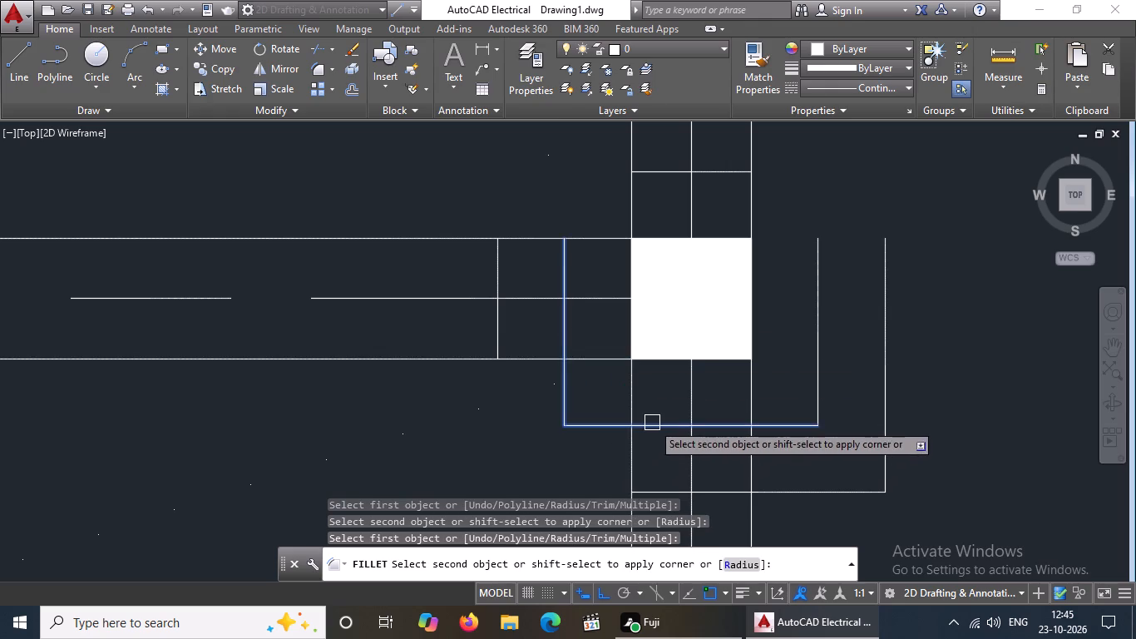
pyautogui.click(653, 422)
pyautogui.click(493, 329)
pyautogui.click(658, 491)
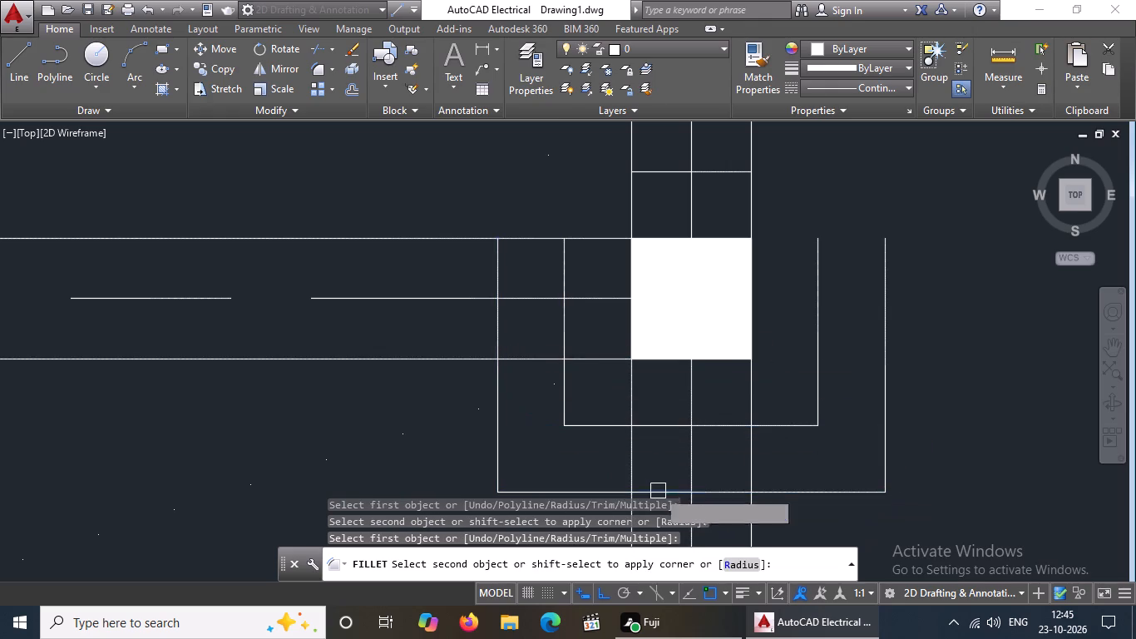
# Fillet the inner and outer offset lines at both upper corners of that right-side column, closing its two squares.
pyautogui.click(561, 265)
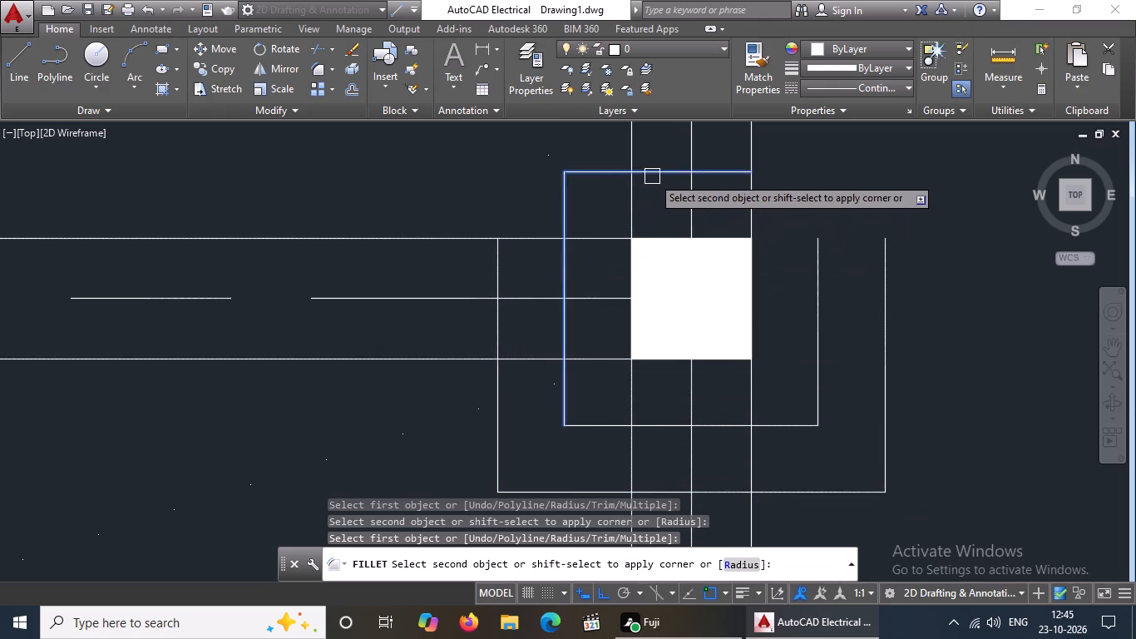
pyautogui.click(652, 176)
pyautogui.moveTo(721, 175); pyautogui.dragTo(724, 184)
pyautogui.click(816, 278)
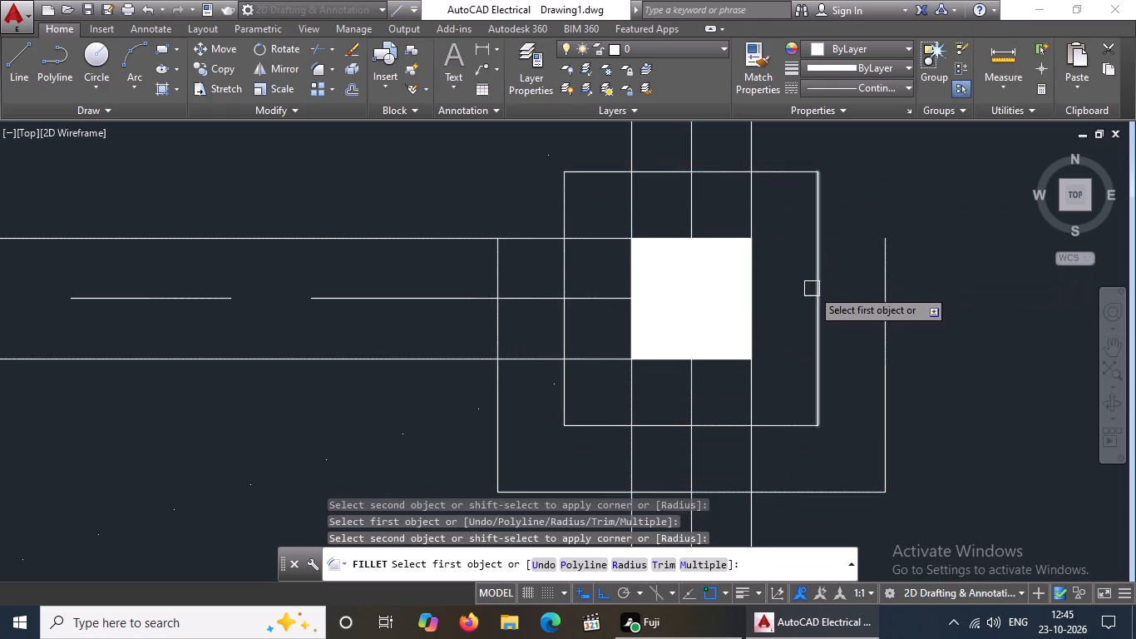
pyautogui.scroll(-5, 812, 289)
pyautogui.scroll(4, 795, 243)
pyautogui.scroll(-4, 768, 355)
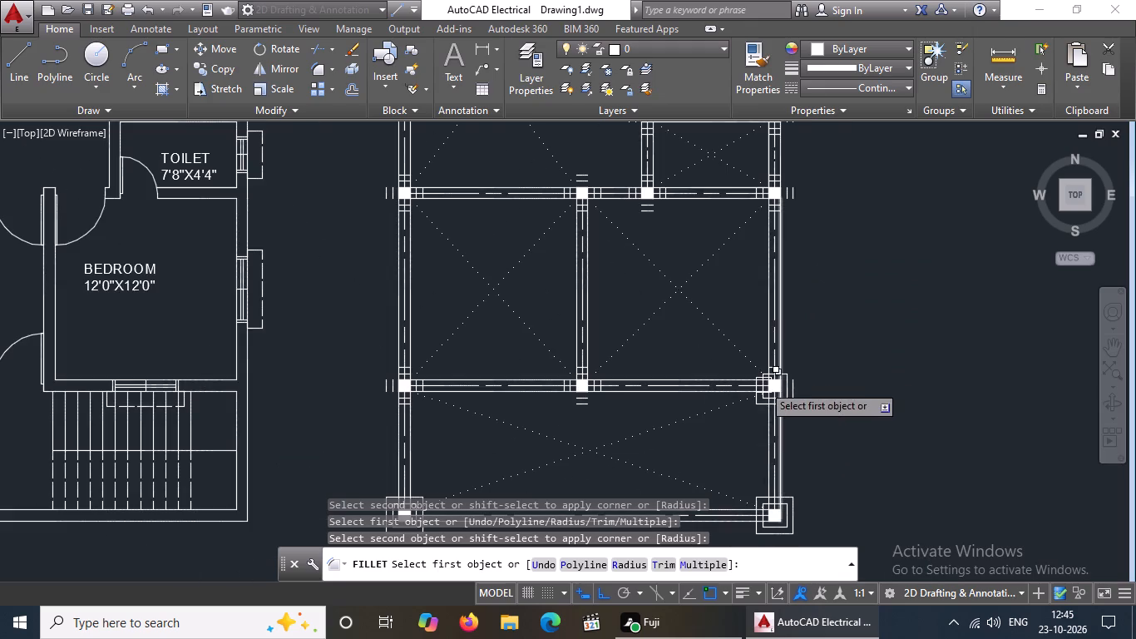
pyautogui.scroll(4, 763, 384)
pyautogui.click(709, 388)
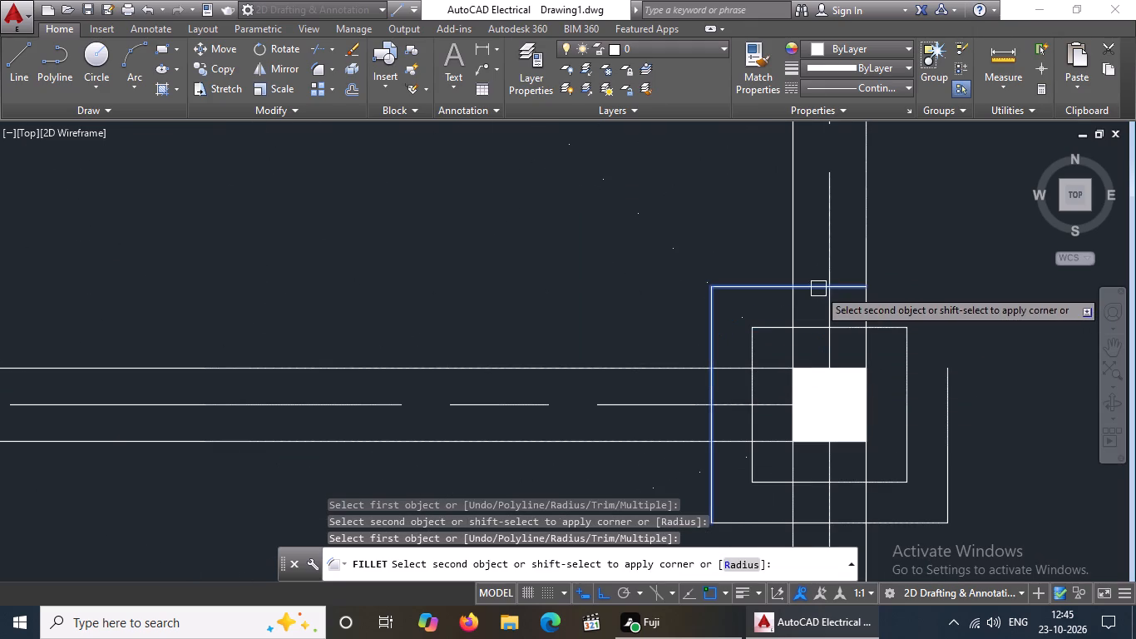
pyautogui.click(818, 289)
pyautogui.moveTo(943, 420); pyautogui.dragTo(941, 408)
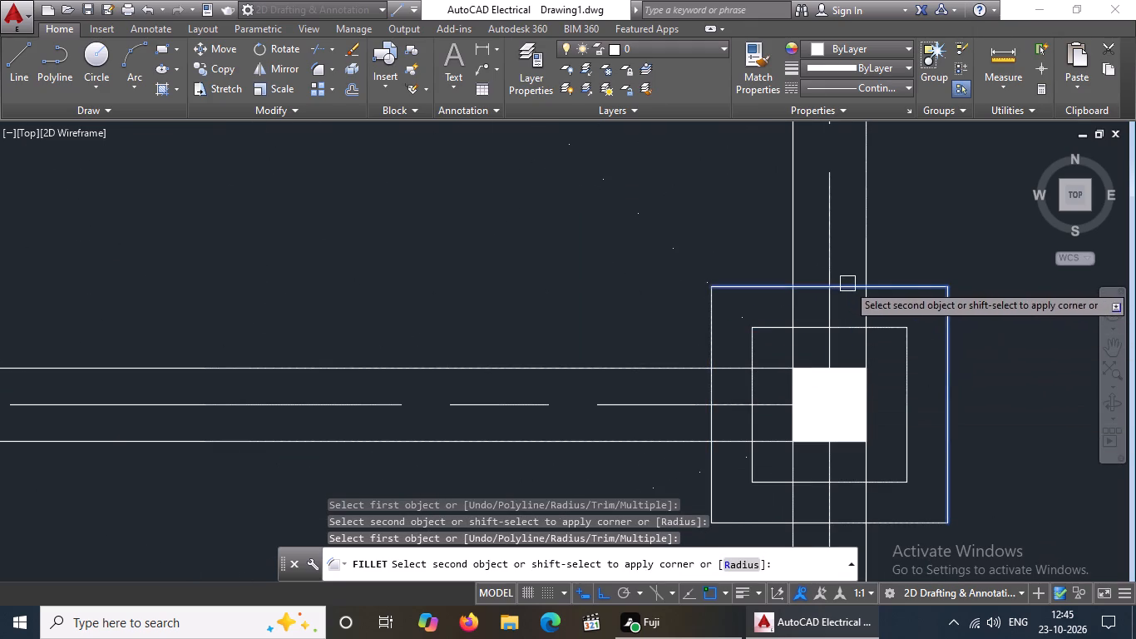
pyautogui.click(848, 284)
# Fillet the inner offset lines at all four corners of the middle column in the same row, closing its inner square.
pyautogui.scroll(-5, 668, 342)
pyautogui.scroll(4, 554, 359)
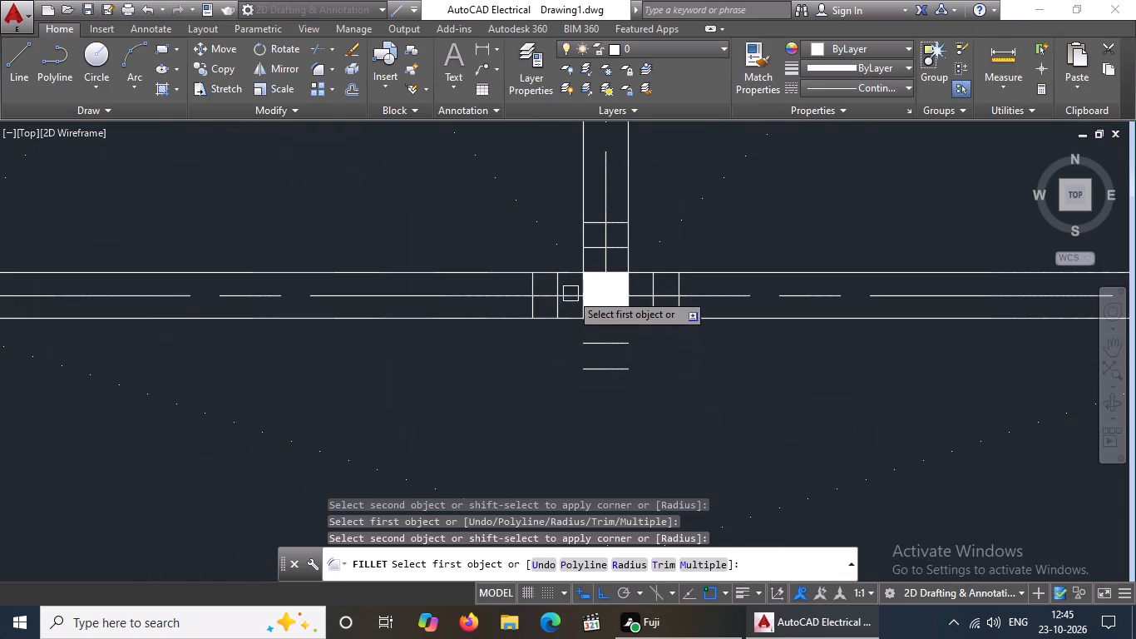
pyautogui.scroll(2, 570, 289)
pyautogui.click(543, 285)
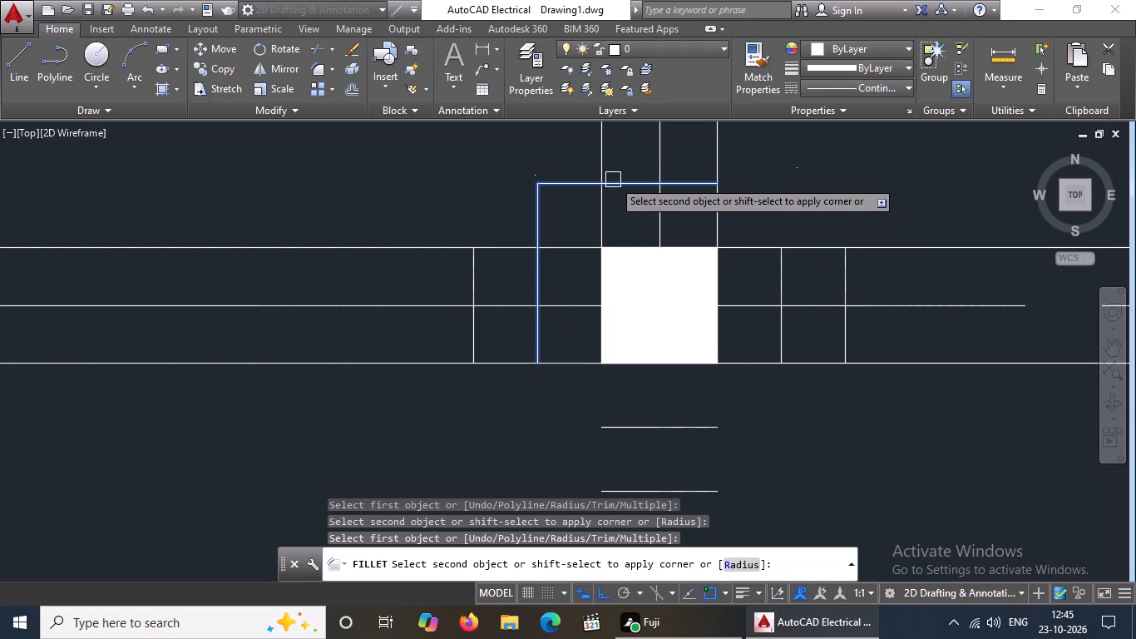
pyautogui.moveTo(615, 180); pyautogui.dragTo(615, 187)
pyautogui.click(540, 334)
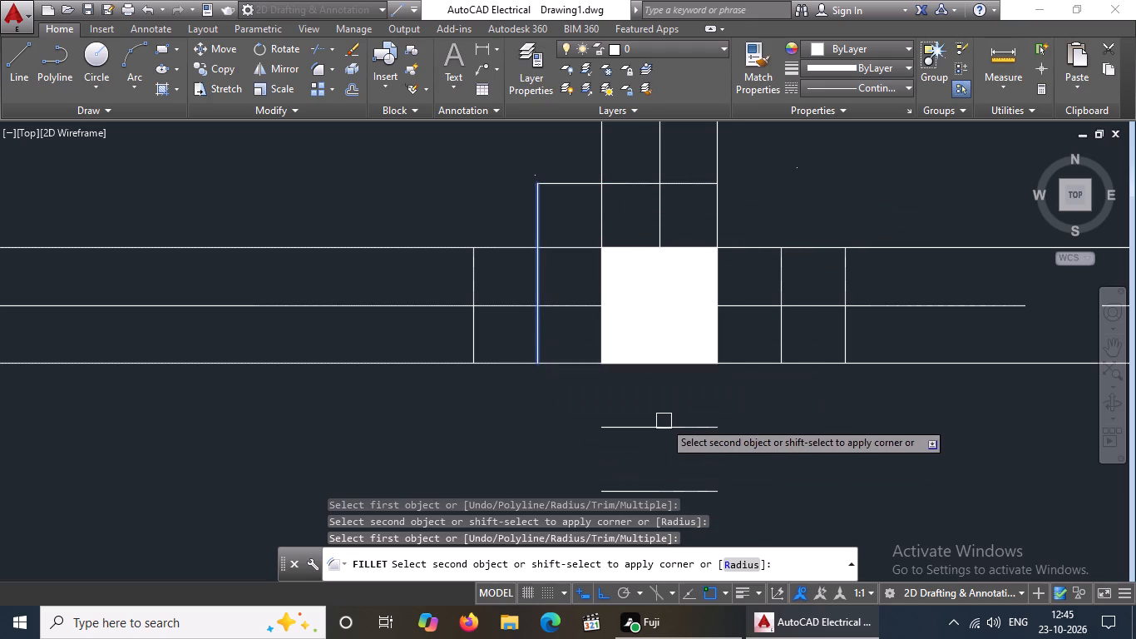
pyautogui.click(659, 429)
pyautogui.click(780, 328)
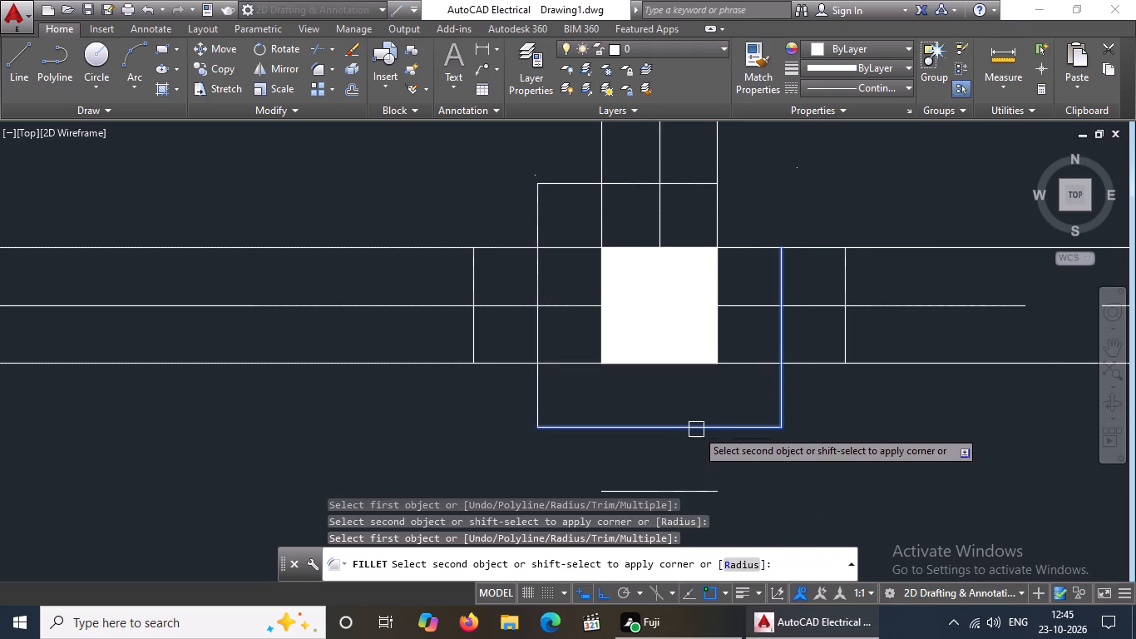
pyautogui.click(696, 424)
pyautogui.click(683, 189)
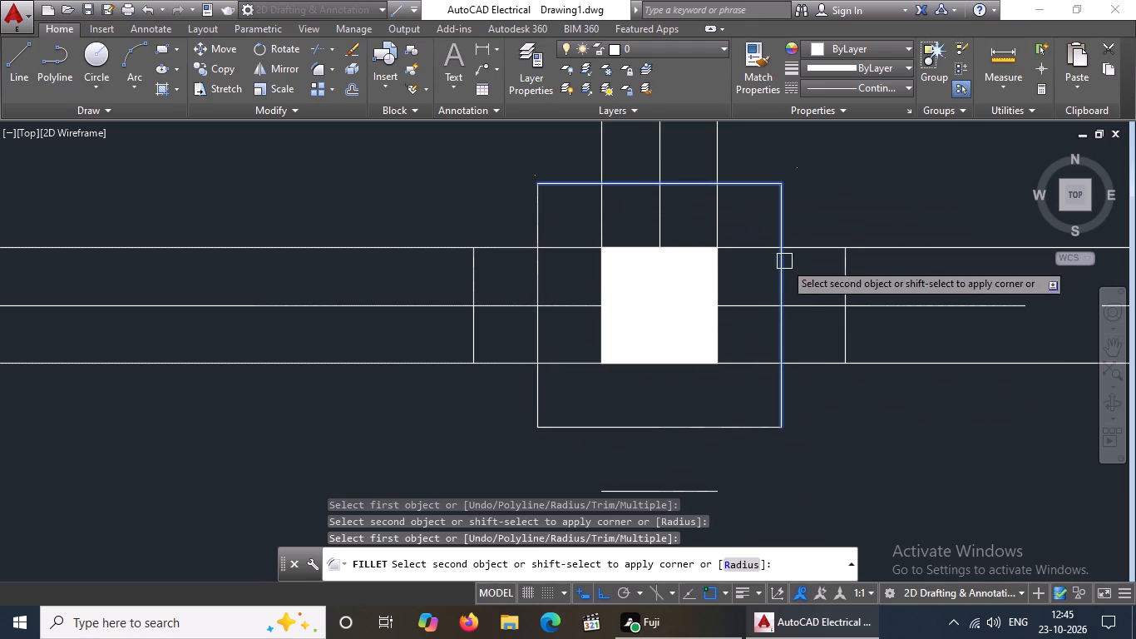
pyautogui.click(778, 290)
# Fillet the outer offset lines at all four corners of that middle column, closing its outer square.
pyautogui.click(474, 329)
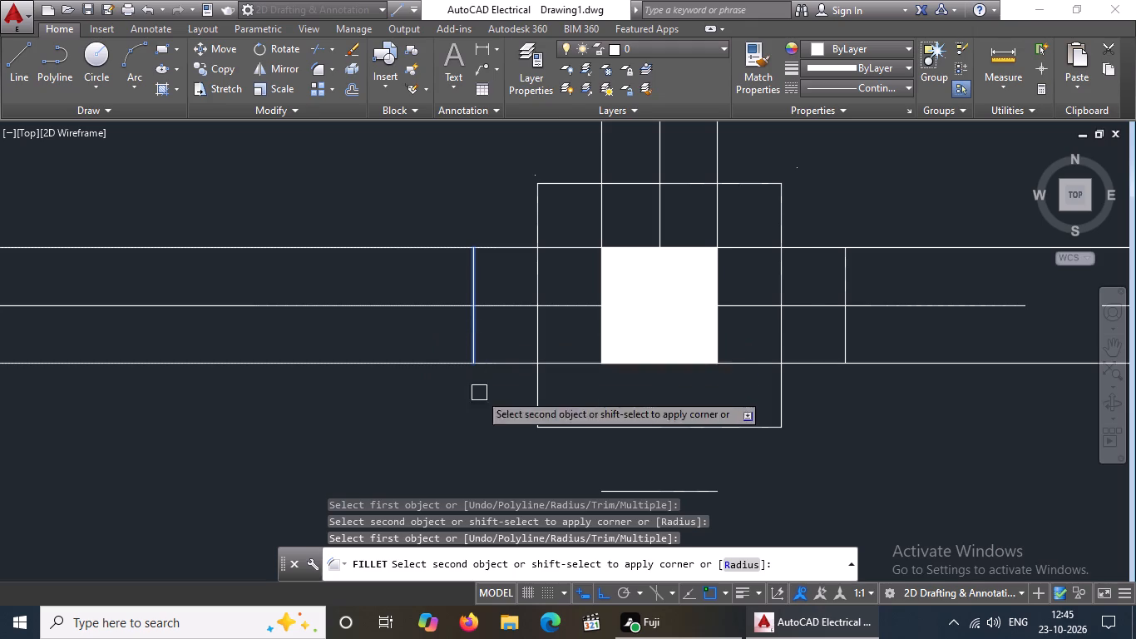
pyautogui.moveTo(630, 487); pyautogui.dragTo(635, 477)
pyautogui.click(841, 343)
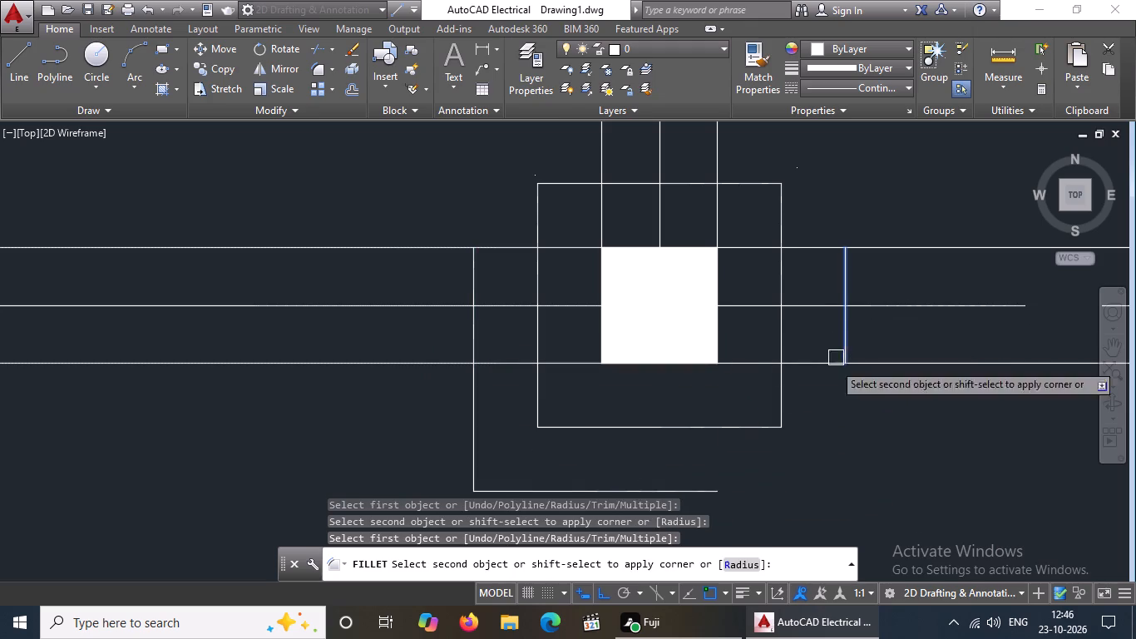
pyautogui.click(630, 489)
pyautogui.scroll(-6, 850, 362)
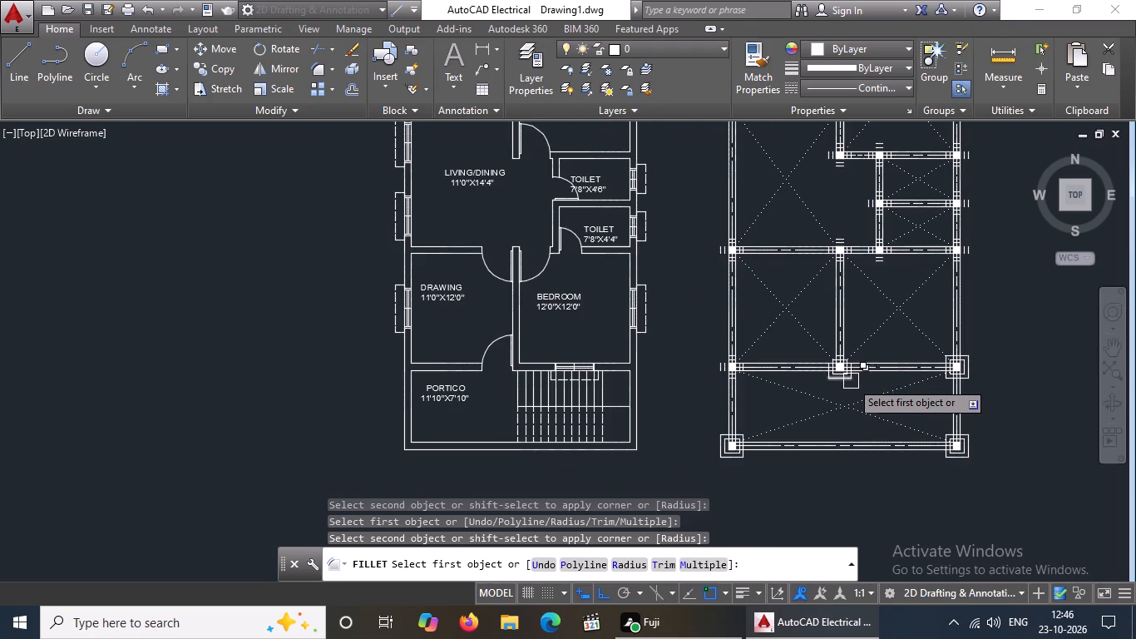
pyautogui.scroll(1, 916, 356)
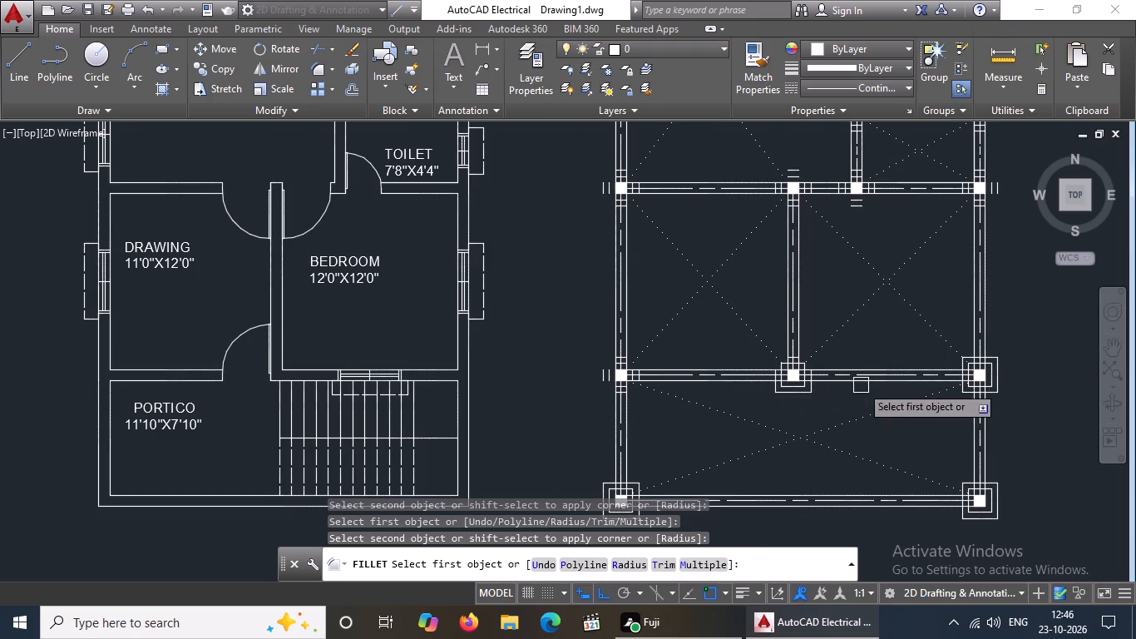
pyautogui.scroll(3, 811, 363)
pyautogui.scroll(2, 657, 401)
pyautogui.moveTo(657, 426); pyautogui.dragTo(667, 410)
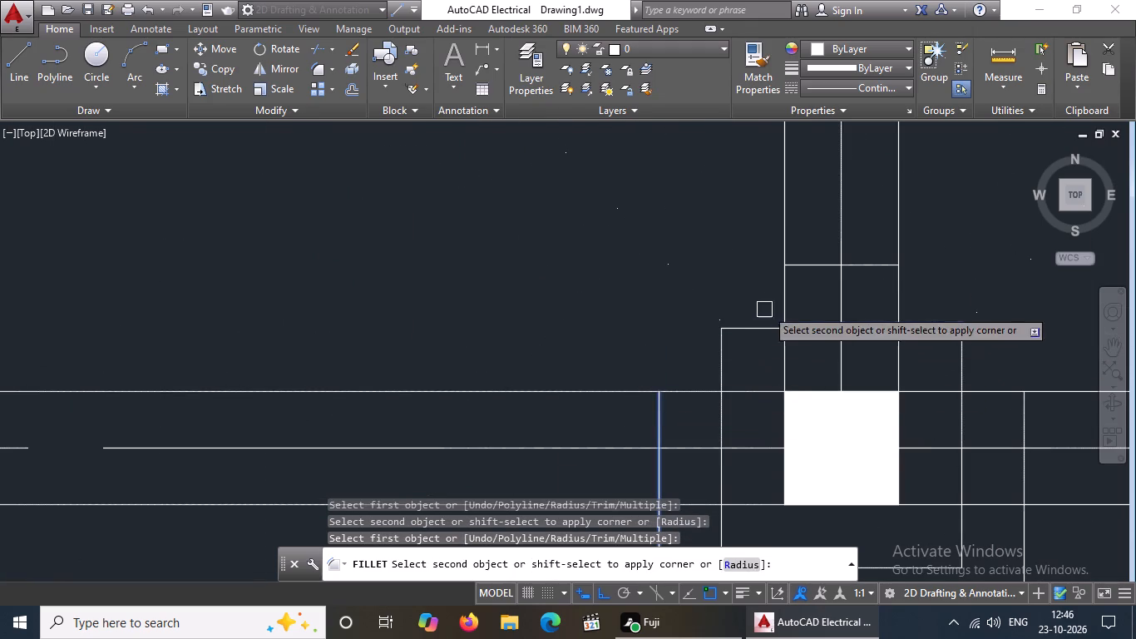
pyautogui.click(801, 268)
pyautogui.click(869, 266)
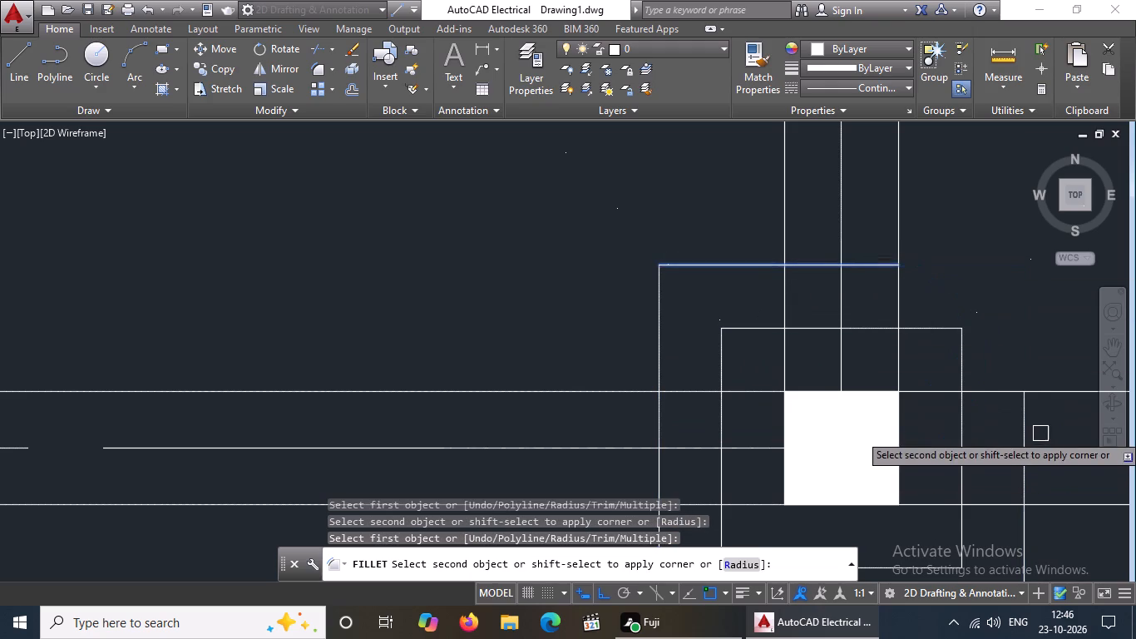
pyautogui.click(1024, 433)
# On the left-side column directly above the bottom-left one, fillet the inner upper-left corner and the inner and outer lines at both lower corners.
pyautogui.scroll(-5, 805, 339)
pyautogui.scroll(3, 668, 338)
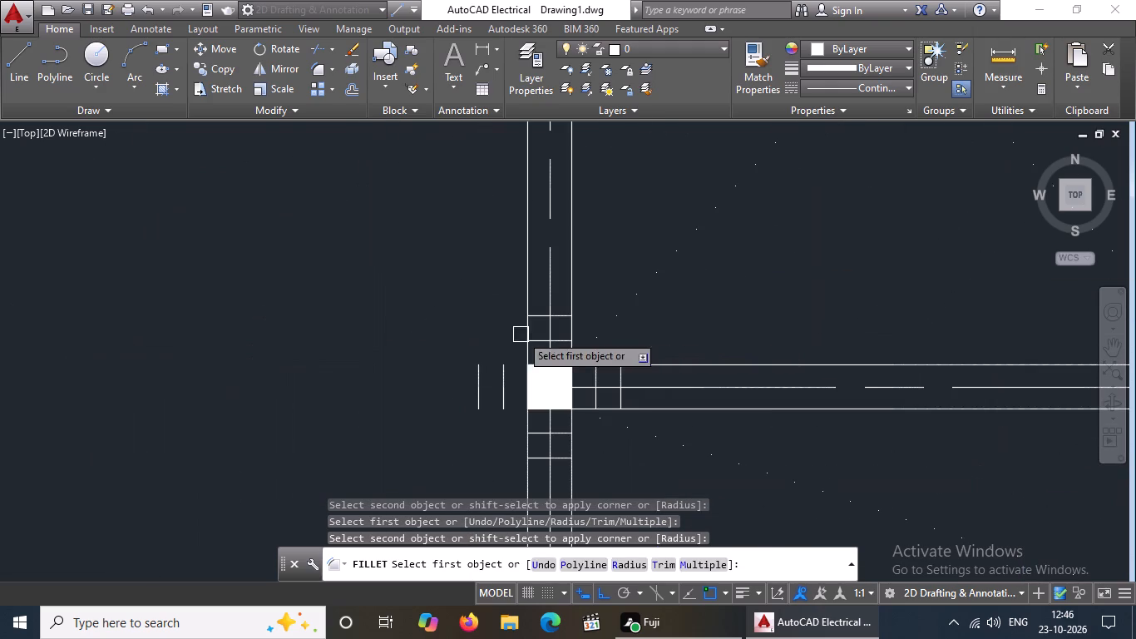
pyautogui.click(507, 384)
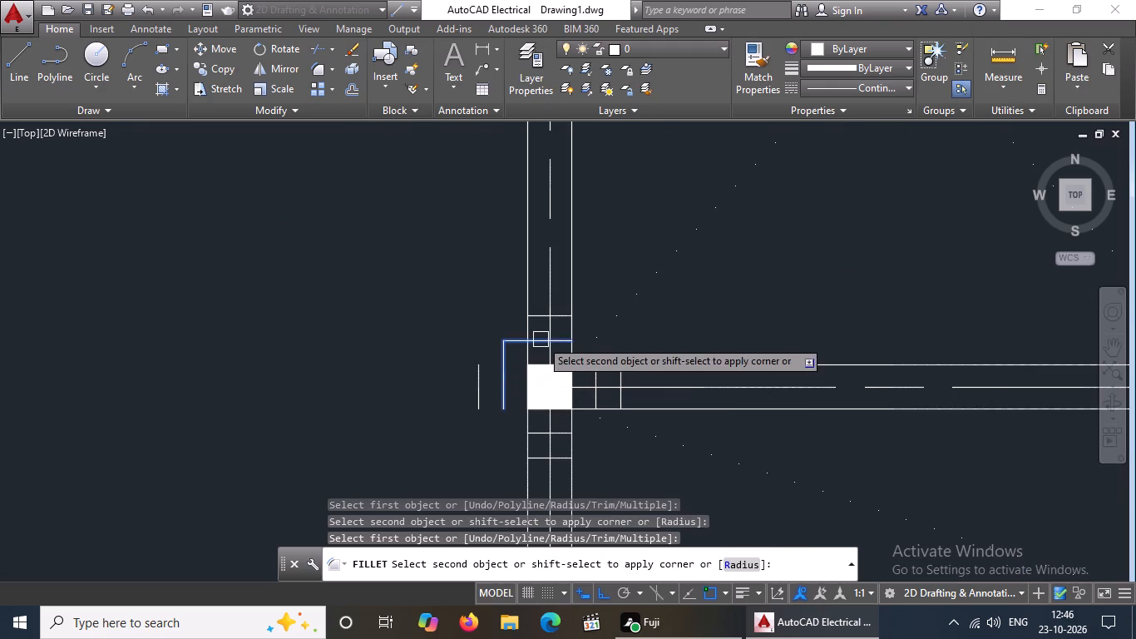
pyautogui.click(541, 339)
pyautogui.click(505, 387)
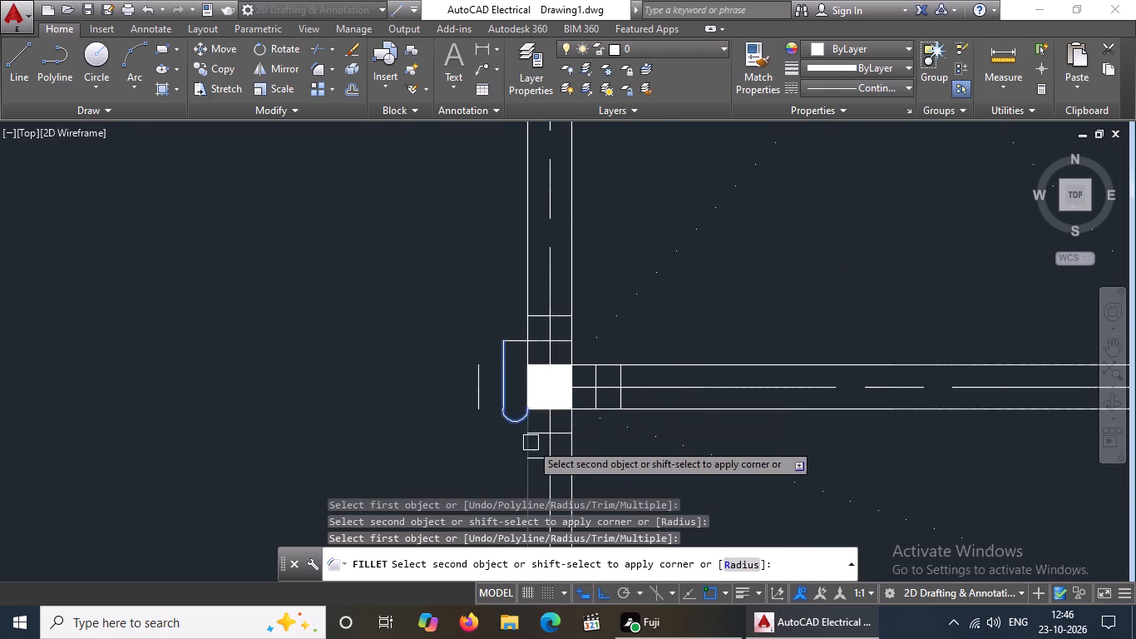
pyautogui.click(537, 434)
pyautogui.click(477, 389)
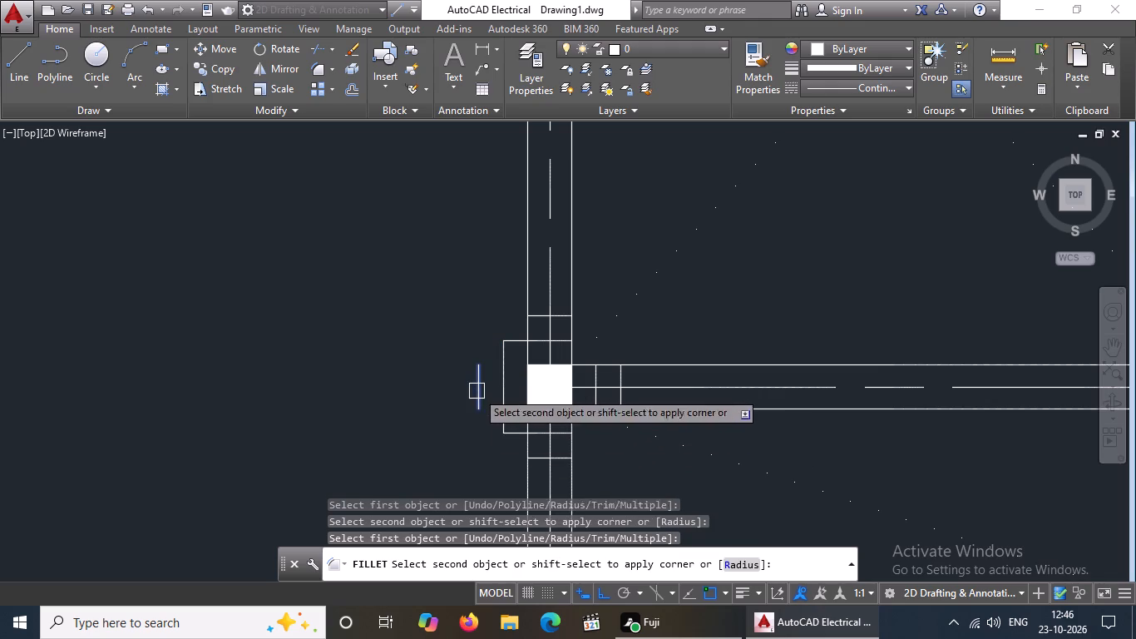
pyautogui.click(540, 459)
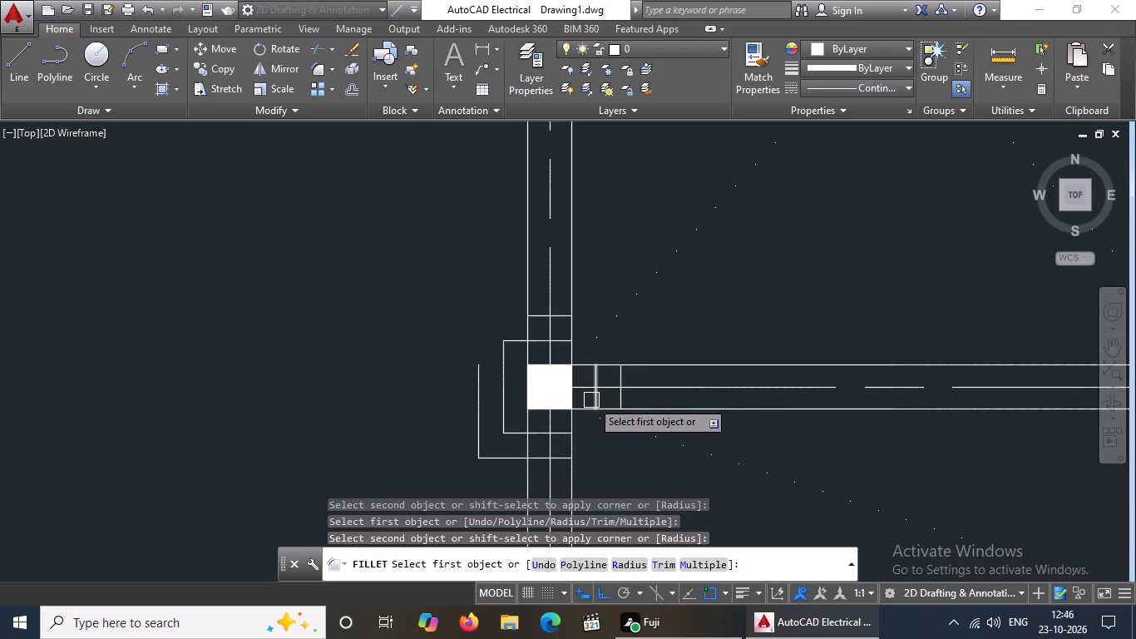
pyautogui.moveTo(592, 400); pyautogui.dragTo(589, 409)
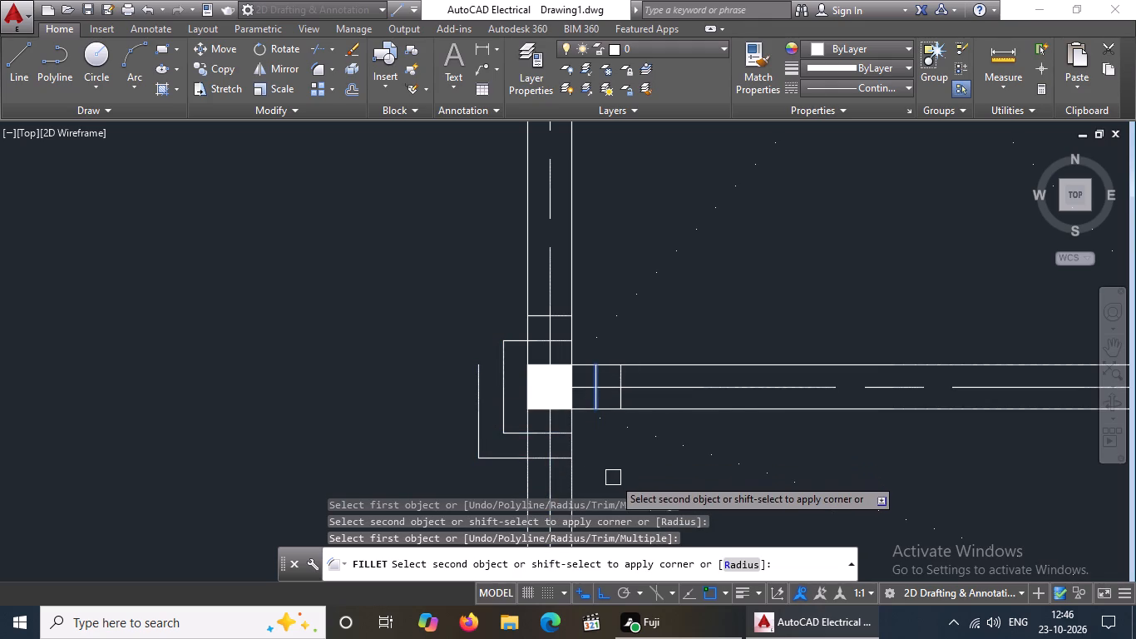
pyautogui.scroll(2, 590, 452)
pyautogui.click(528, 404)
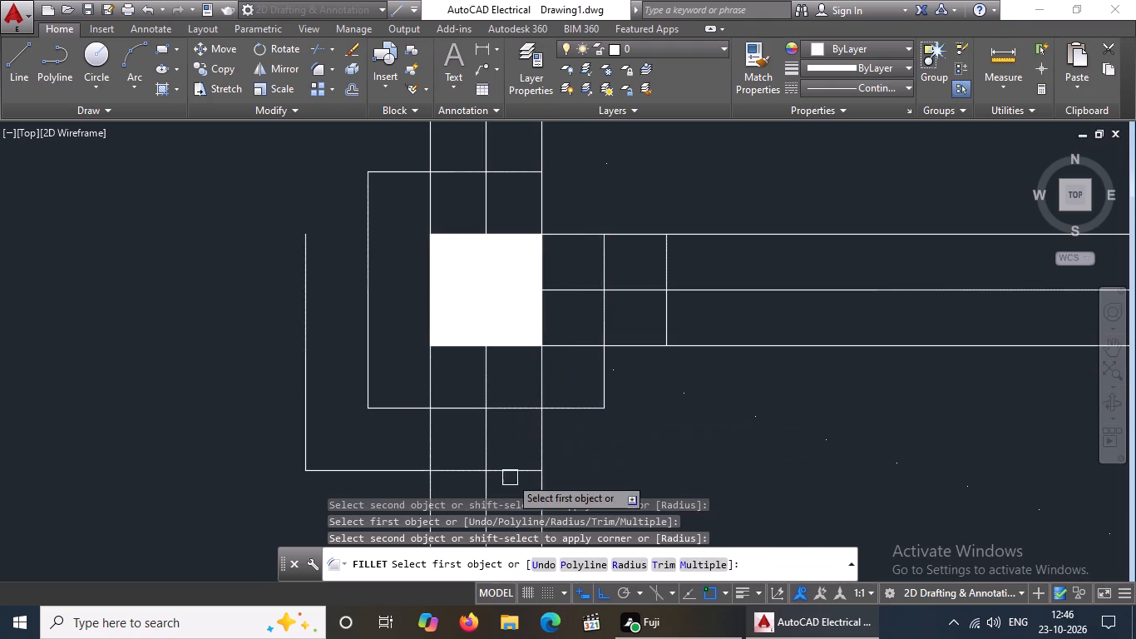
pyautogui.click(511, 475)
pyautogui.click(671, 324)
# Fillet that left-side column's inner upper-right corner and both outer upper corners, closing its two squares.
pyautogui.scroll(-3, 649, 347)
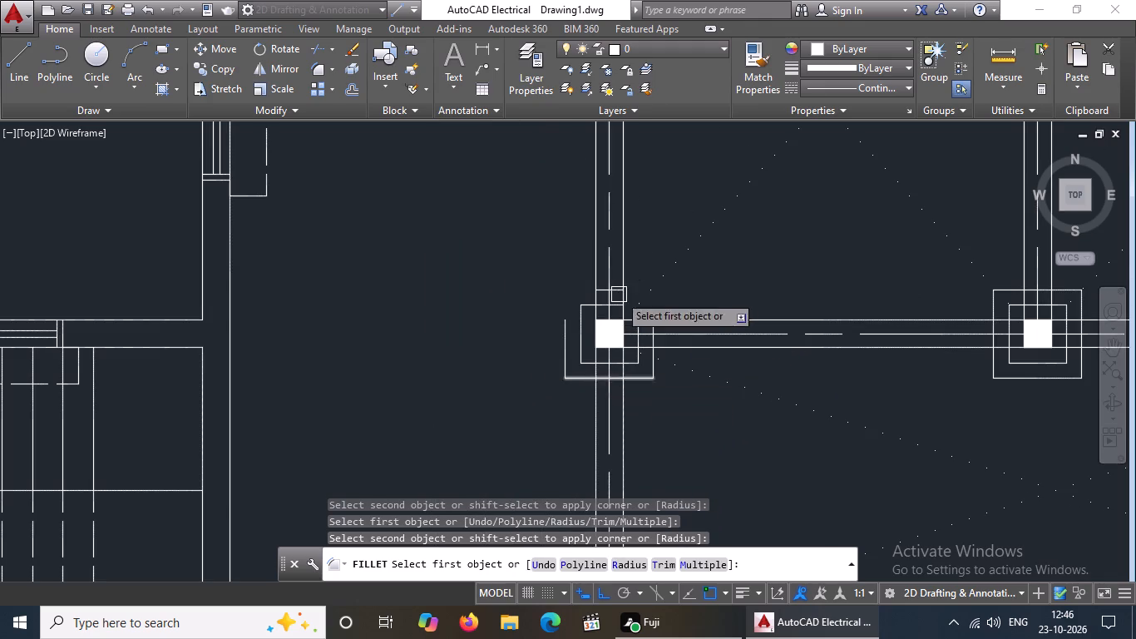
pyautogui.scroll(2, 623, 290)
pyautogui.click(596, 329)
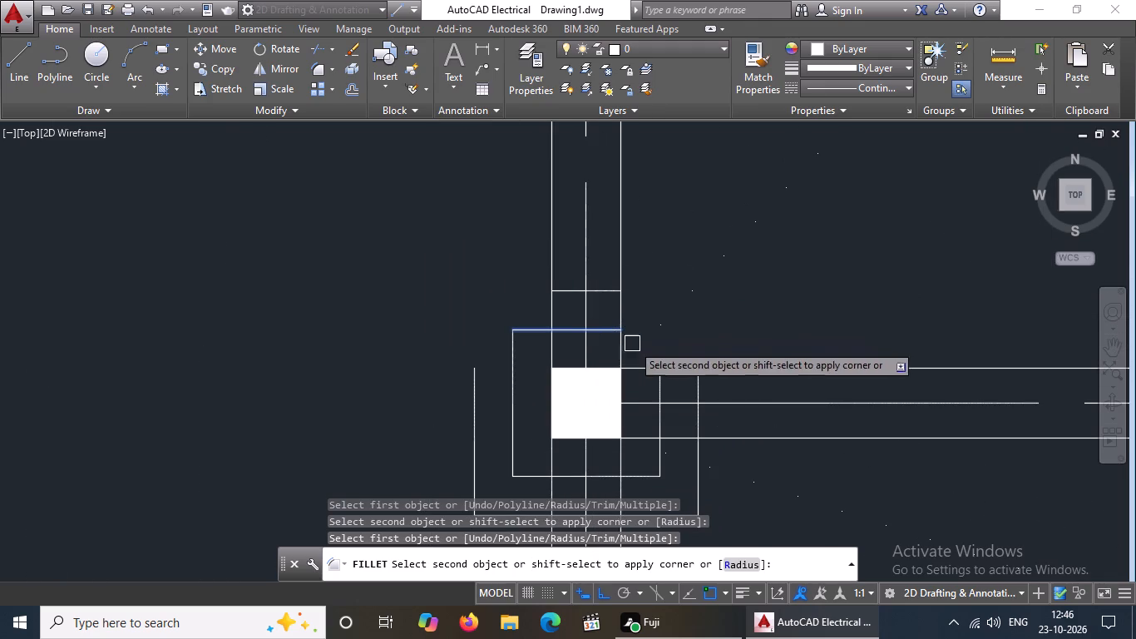
pyautogui.click(659, 381)
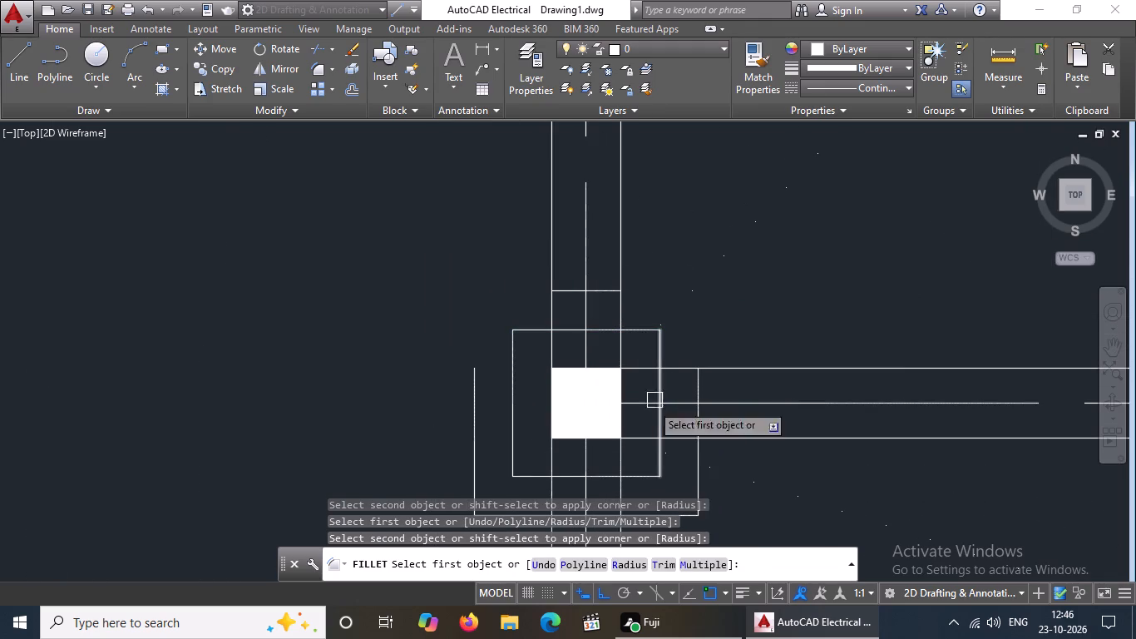
pyautogui.moveTo(470, 378); pyautogui.dragTo(485, 368)
pyautogui.click(566, 289)
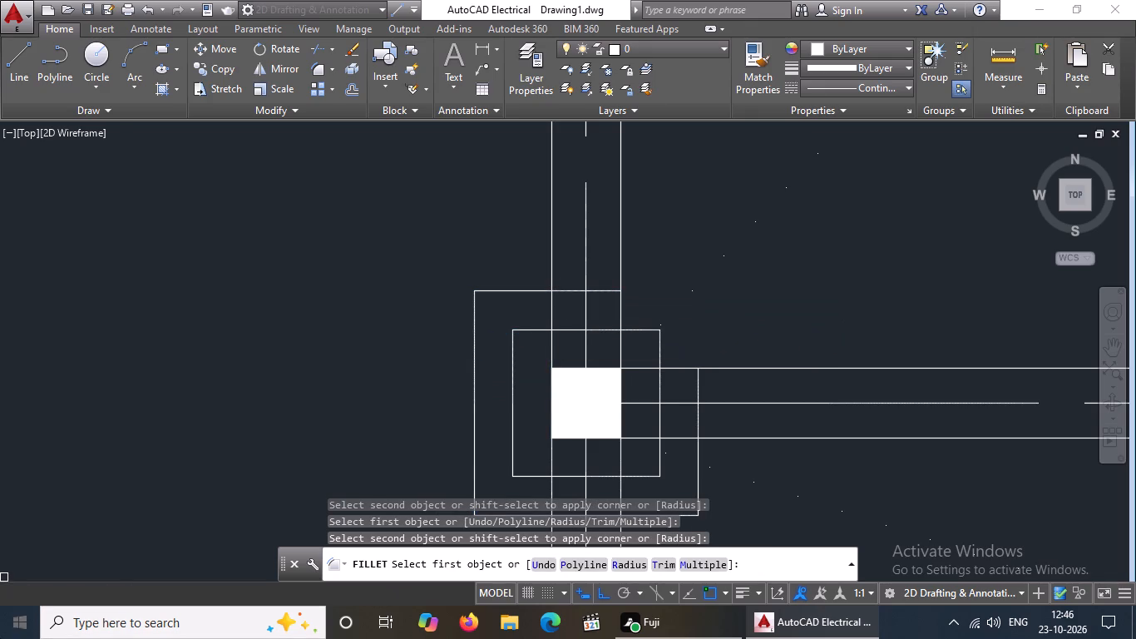
pyautogui.click(599, 287)
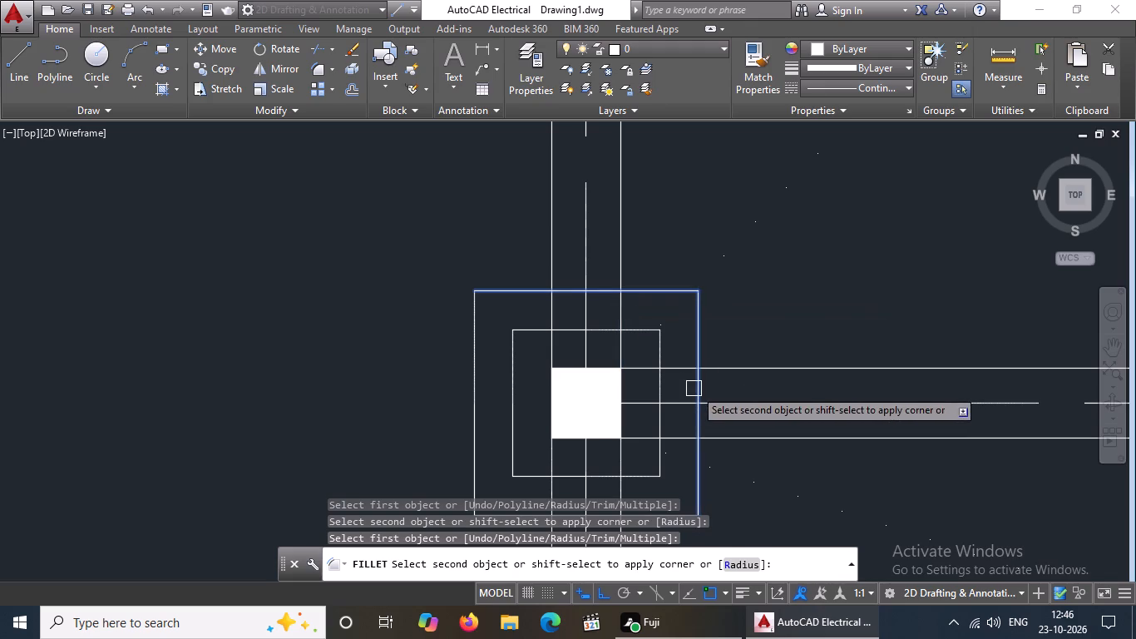
pyautogui.click(694, 388)
# Fillet the inner and outer offset lines at the upper-left corner of the next left-side column up.
pyautogui.scroll(-6, 603, 370)
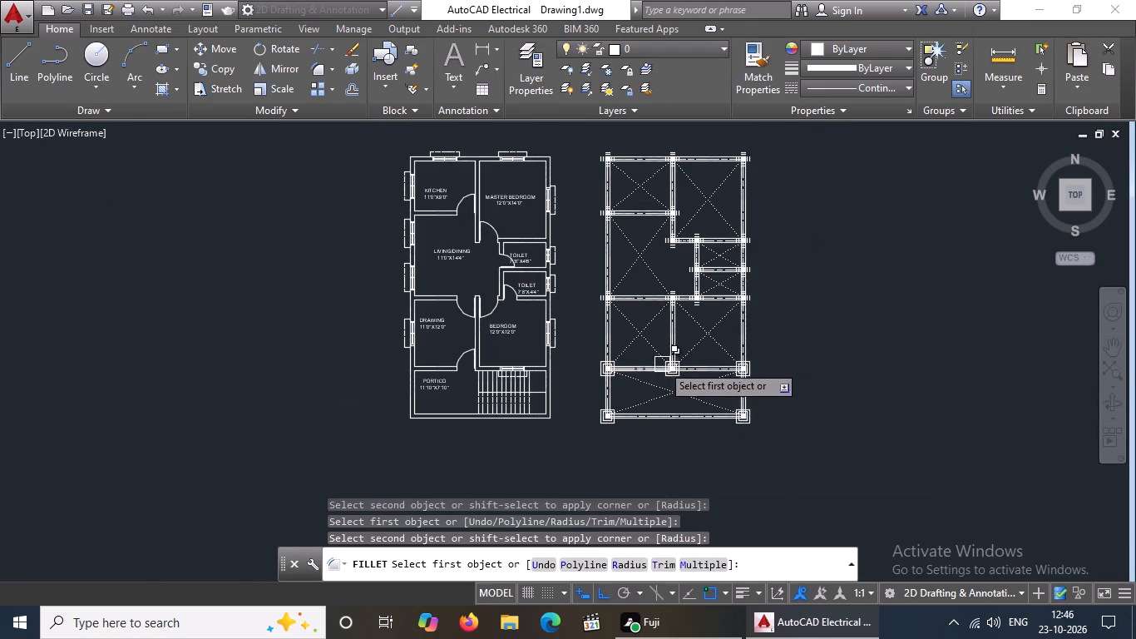
pyautogui.scroll(5, 599, 305)
pyautogui.click(620, 218)
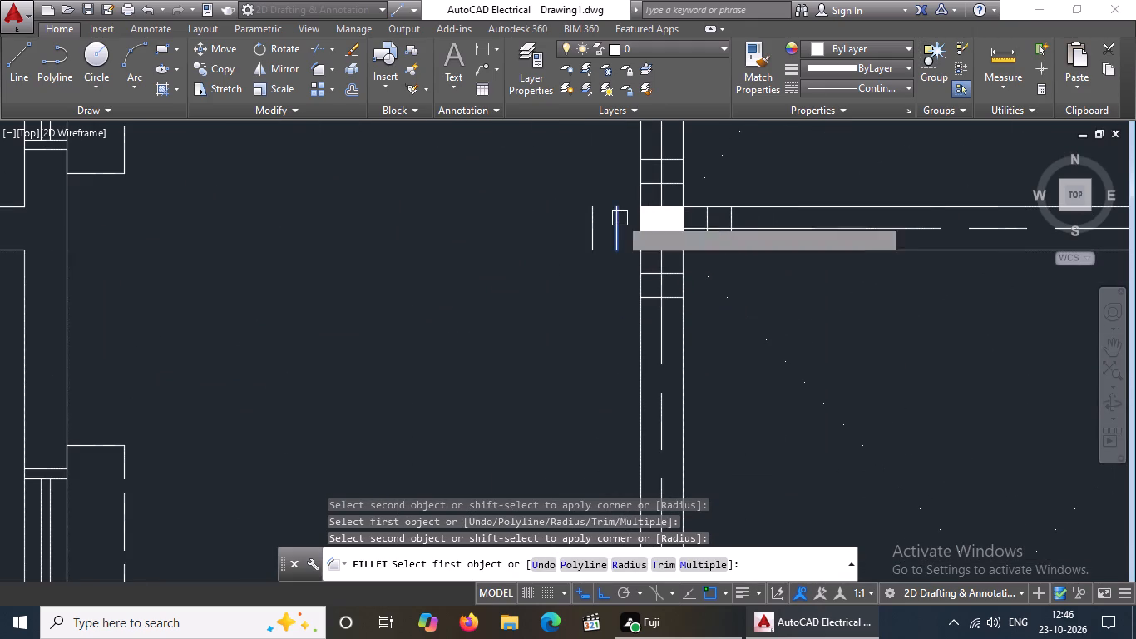
pyautogui.scroll(2, 651, 181)
pyautogui.click(651, 181)
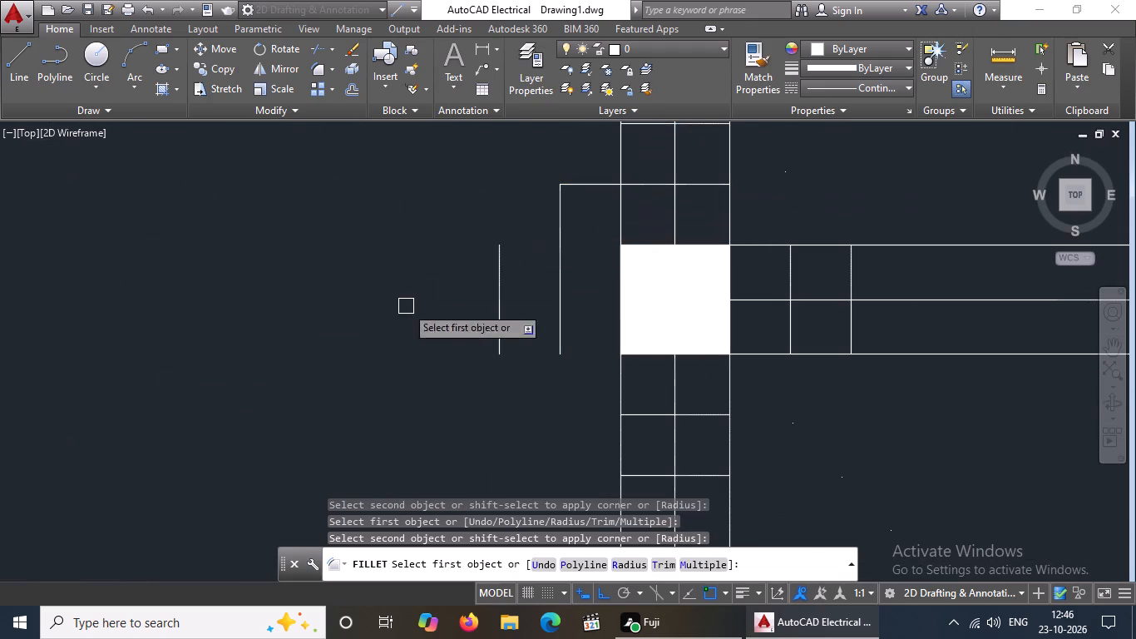
pyautogui.click(501, 271)
pyautogui.scroll(-3, 586, 231)
pyautogui.scroll(3, 611, 181)
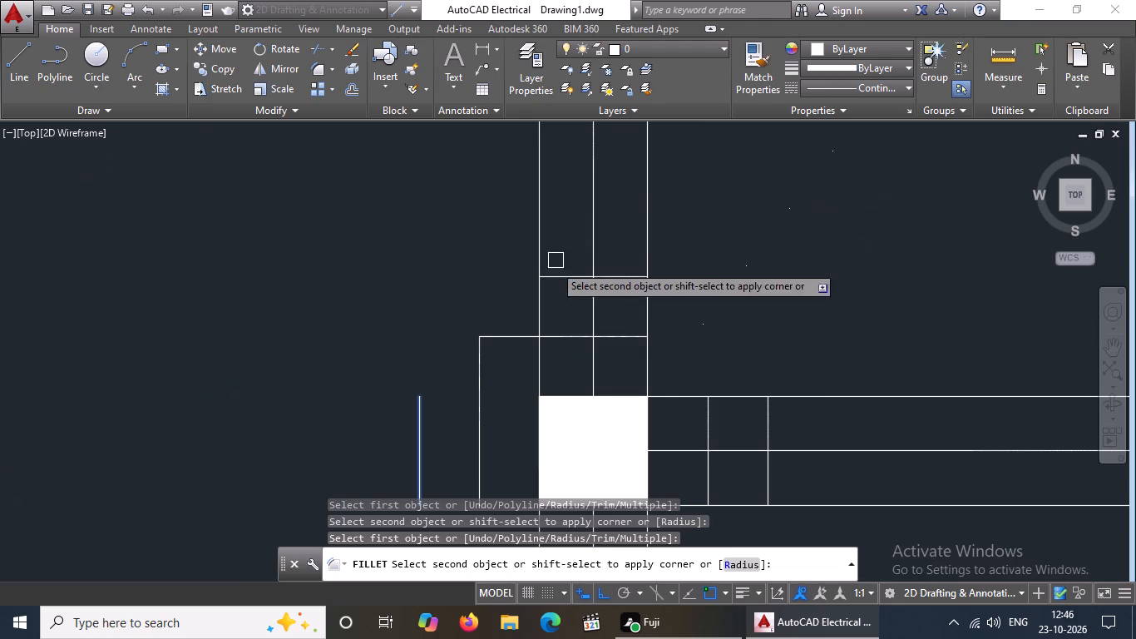
pyautogui.click(563, 277)
# Fillet the inner and outer offset lines at that same left-side column's upper-right corner.
pyautogui.click(625, 330)
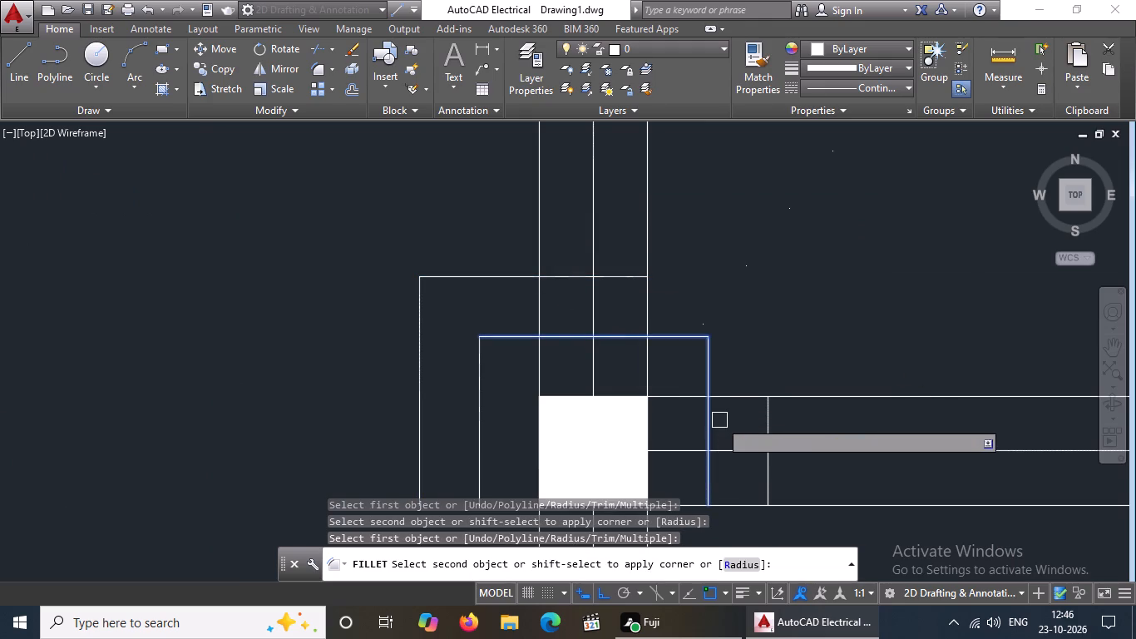
pyautogui.click(698, 429)
pyautogui.click(711, 427)
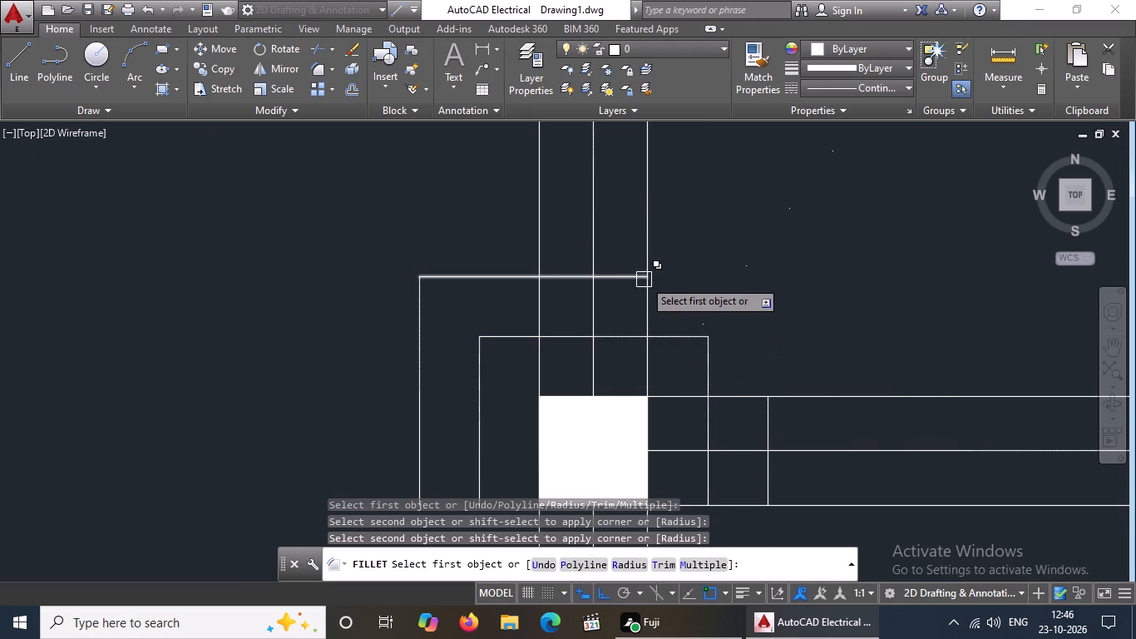
pyautogui.click(629, 279)
pyautogui.click(763, 408)
pyautogui.scroll(-6, 773, 366)
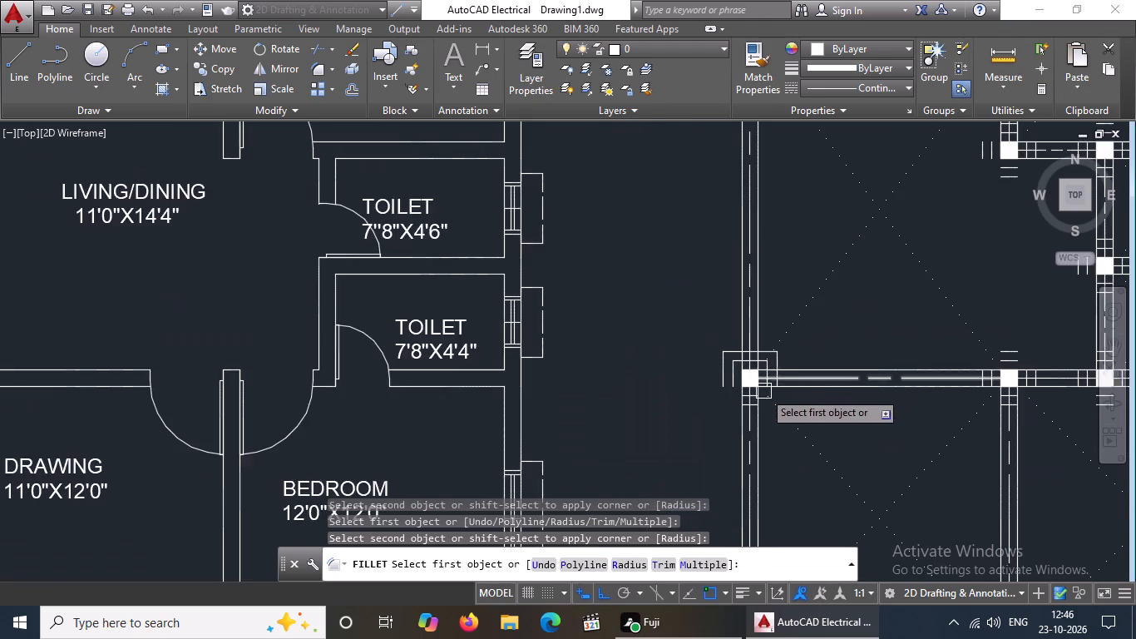
# Fillet the inner and outer offset lines at both lower corners of the same left-side column, closing its two squares.
pyautogui.scroll(4, 759, 393)
pyautogui.click(644, 341)
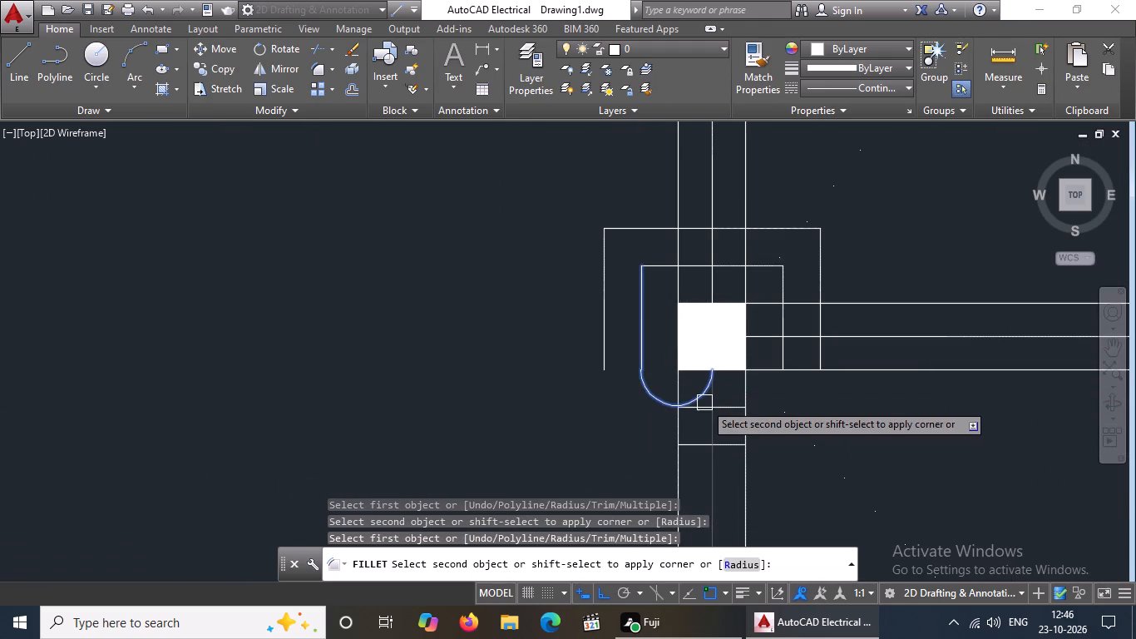
pyautogui.click(702, 404)
pyautogui.click(785, 325)
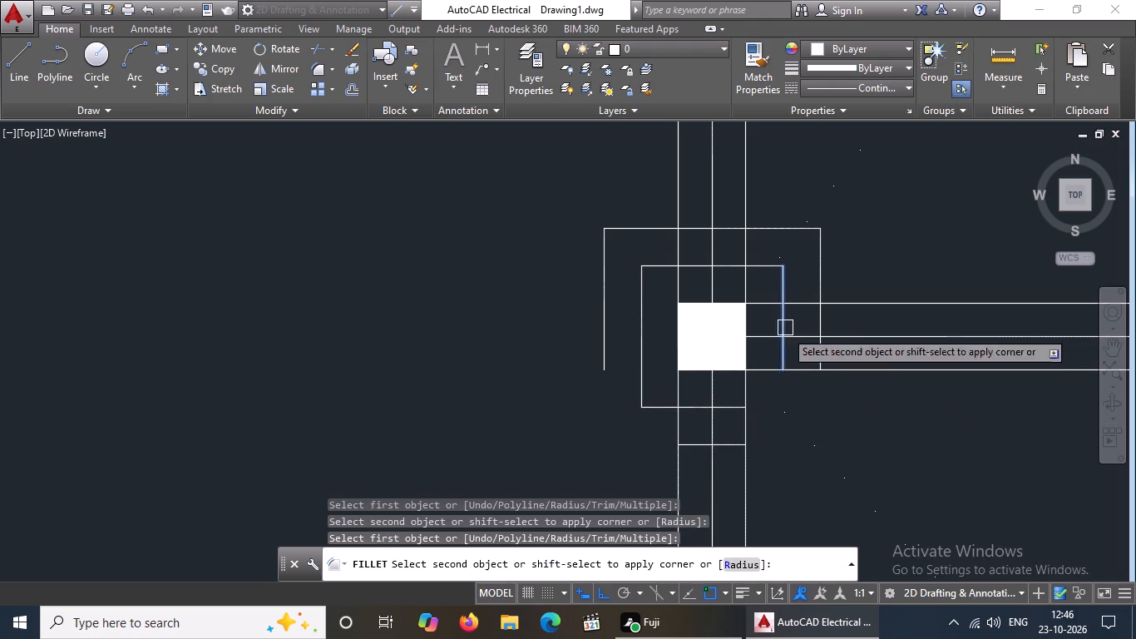
pyautogui.click(724, 412)
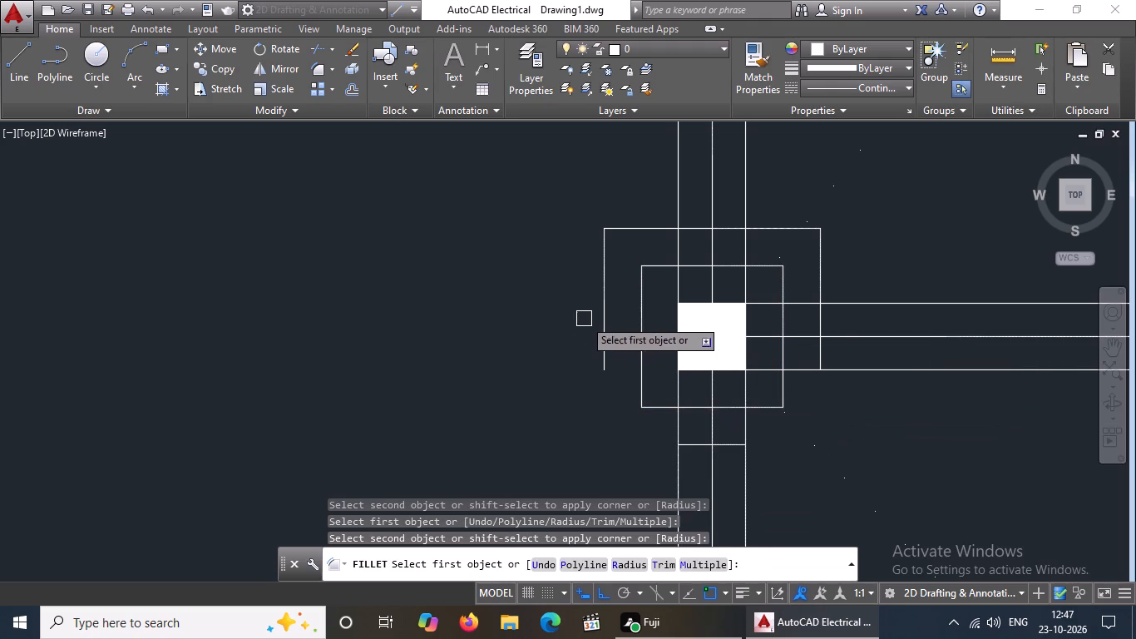
pyautogui.click(610, 331)
pyautogui.click(694, 439)
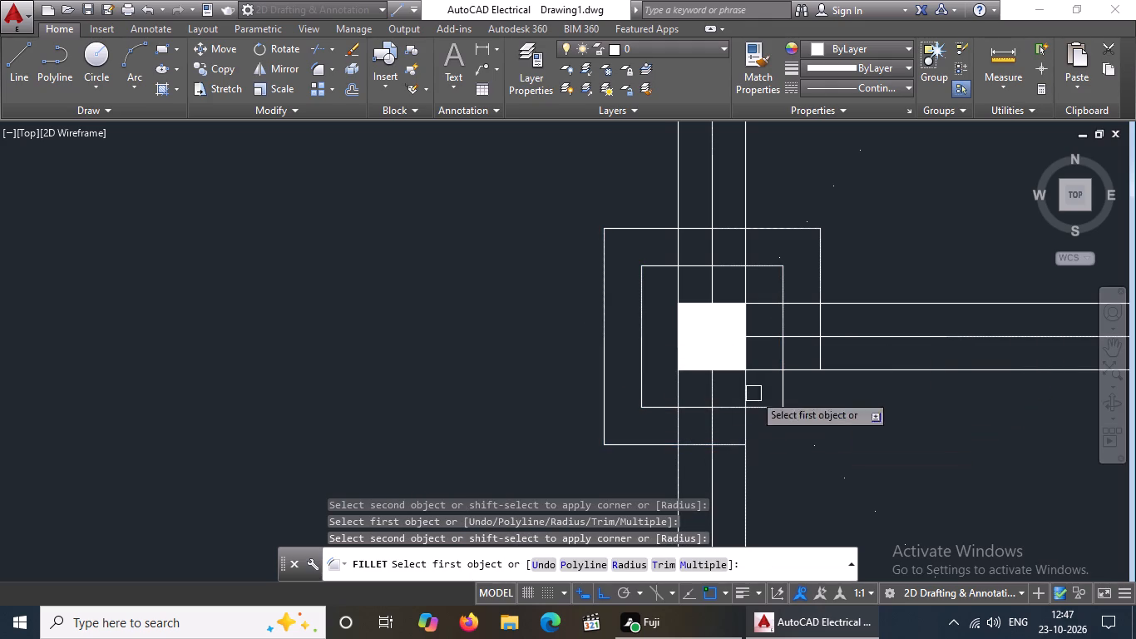
pyautogui.click(819, 322)
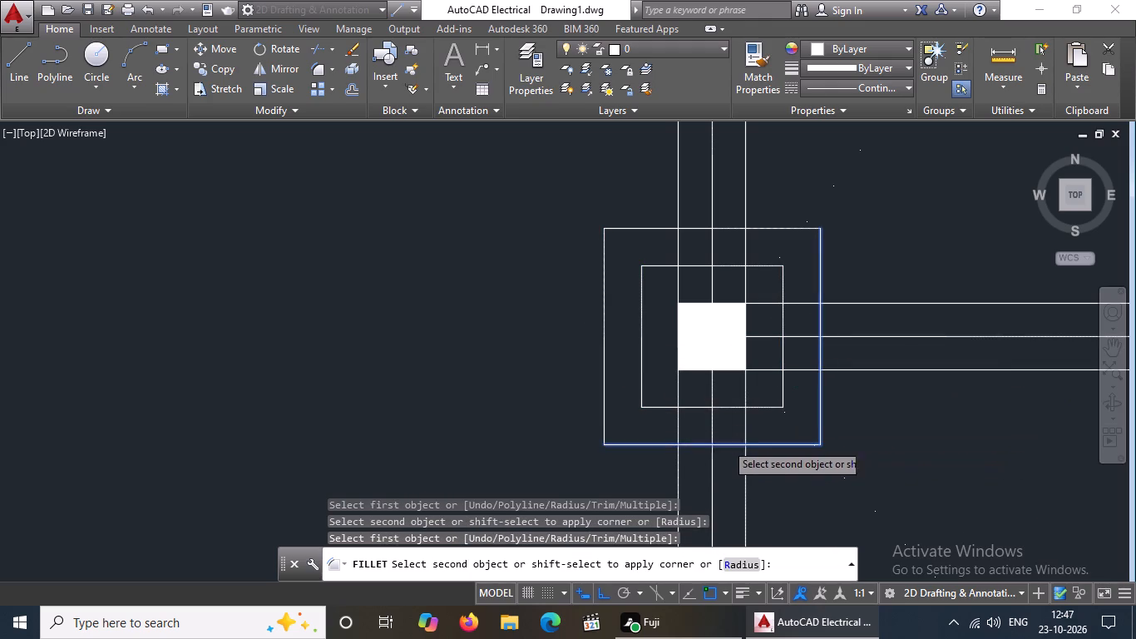
pyautogui.click(725, 443)
# On the second column from the left in the same row, fillet the inner and outer offset lines at both lower corners.
pyautogui.scroll(-6, 734, 436)
pyautogui.scroll(5, 934, 432)
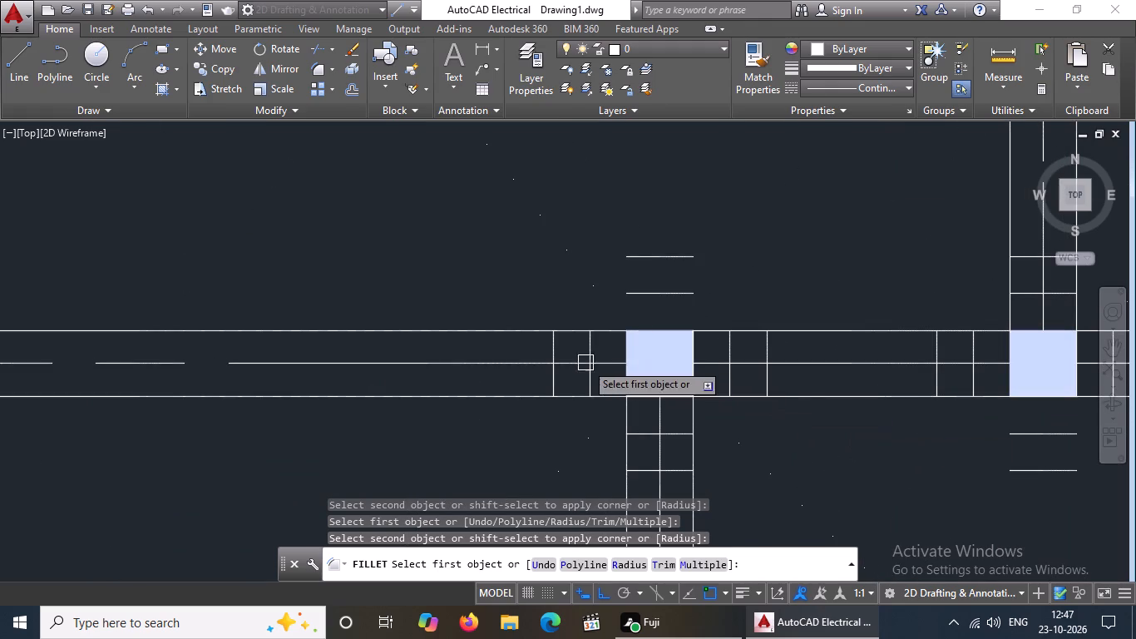
pyautogui.moveTo(591, 384); pyautogui.dragTo(597, 397)
pyautogui.moveTo(639, 438); pyautogui.dragTo(647, 434)
pyautogui.click(733, 382)
pyautogui.click(684, 438)
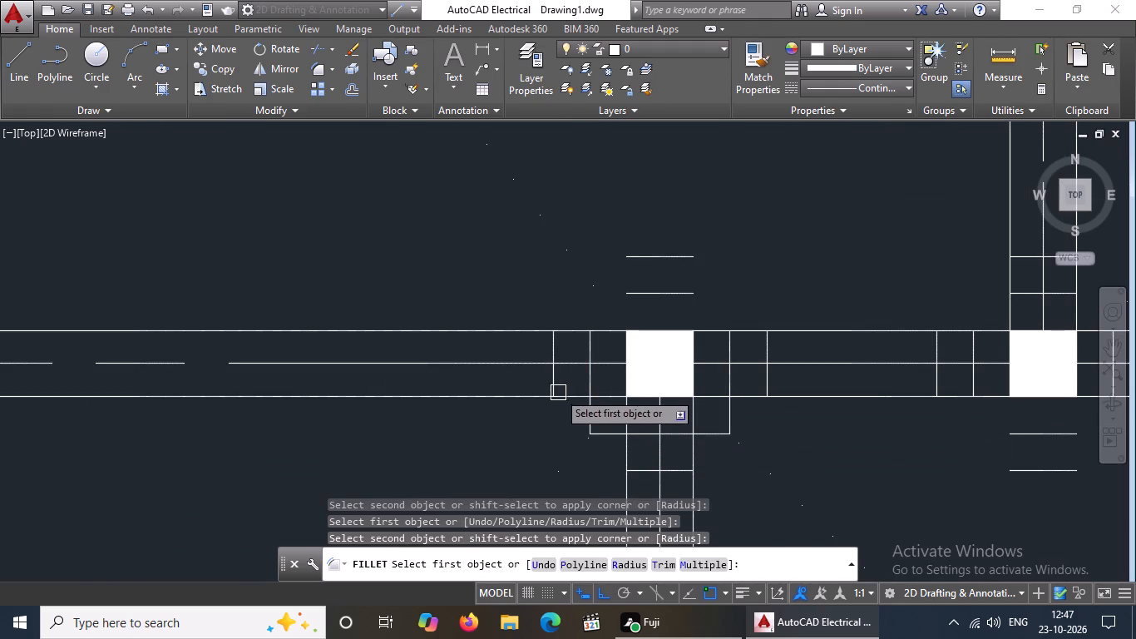
pyautogui.click(556, 384)
pyautogui.click(648, 468)
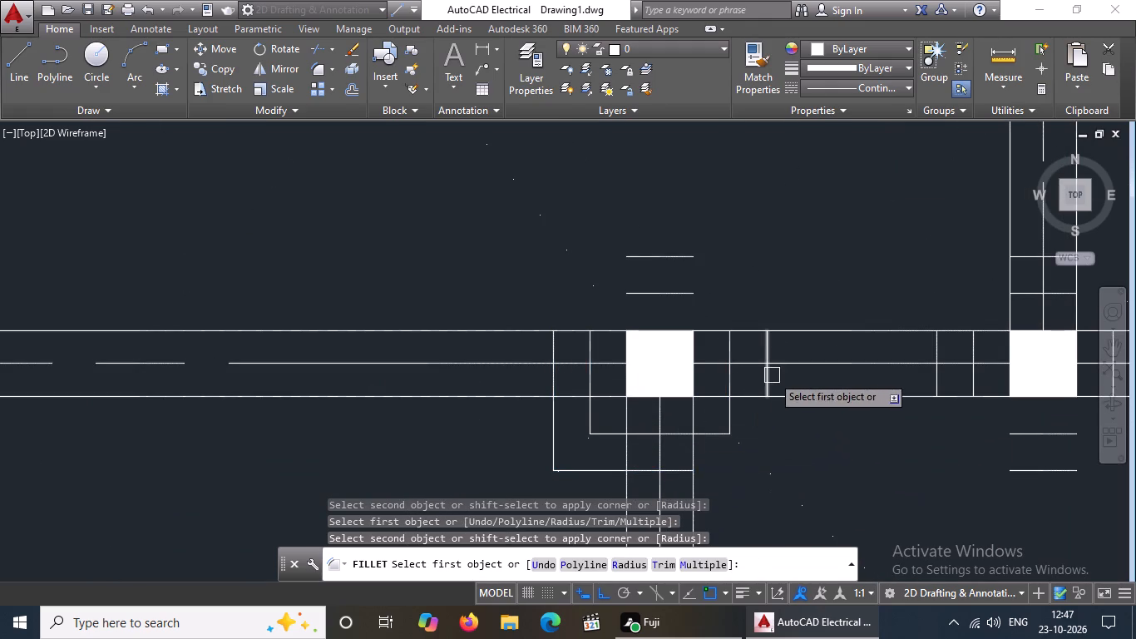
pyautogui.click(772, 375)
pyautogui.click(679, 471)
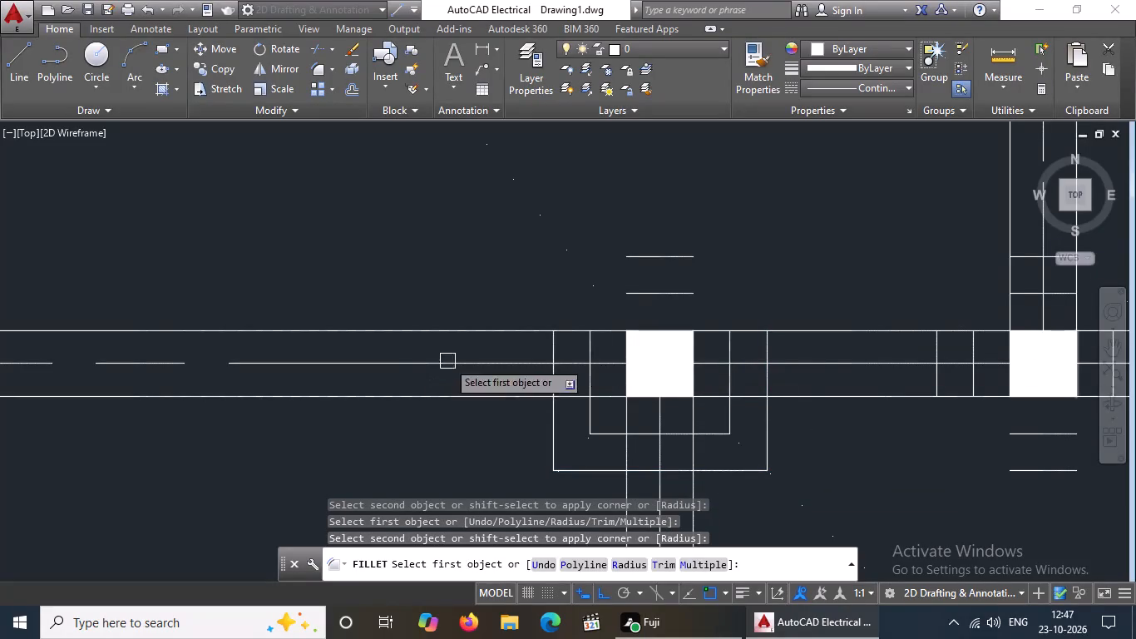
# Fillet the inner and outer offset lines at that second column's two upper corners, closing its two squares.
pyautogui.click(590, 345)
pyautogui.click(652, 296)
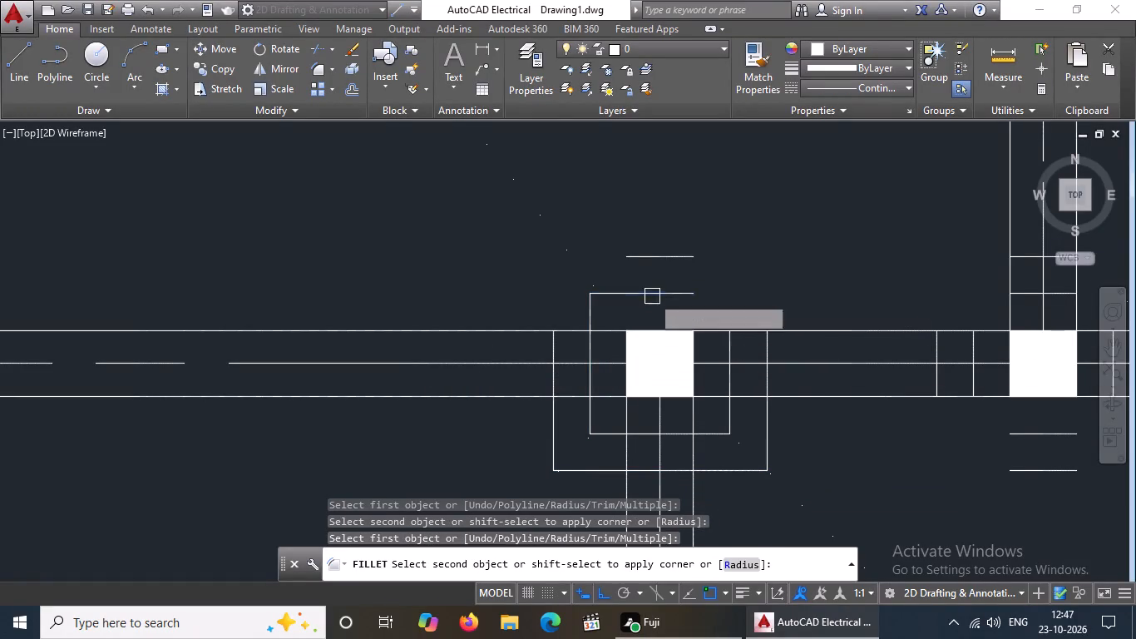
pyautogui.moveTo(557, 354); pyautogui.dragTo(581, 345)
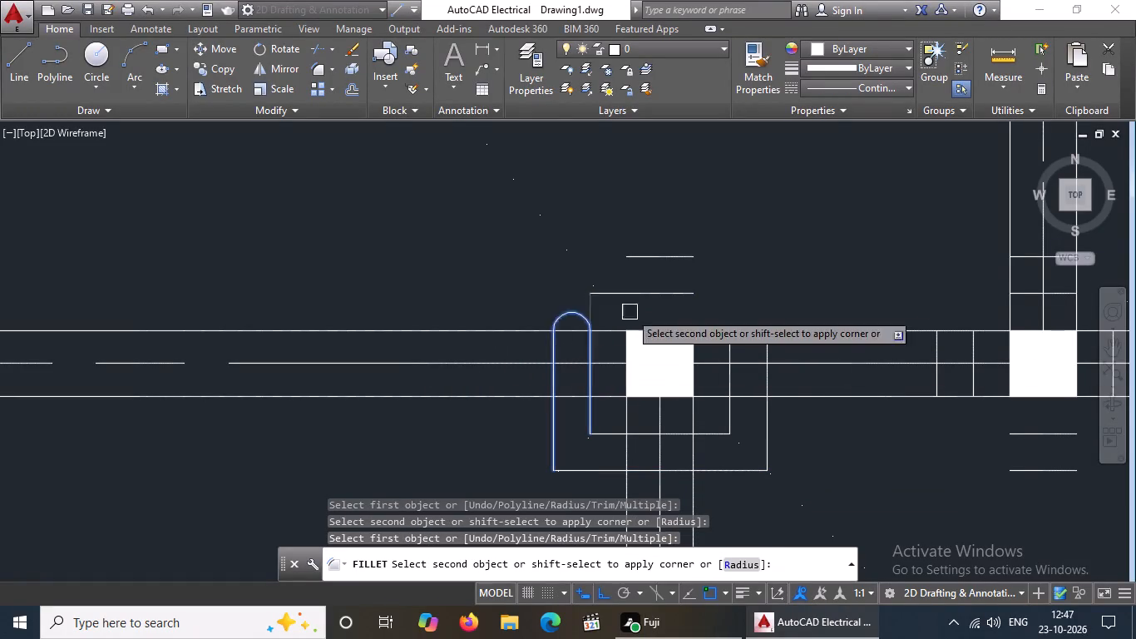
pyautogui.click(654, 264)
pyautogui.click(674, 295)
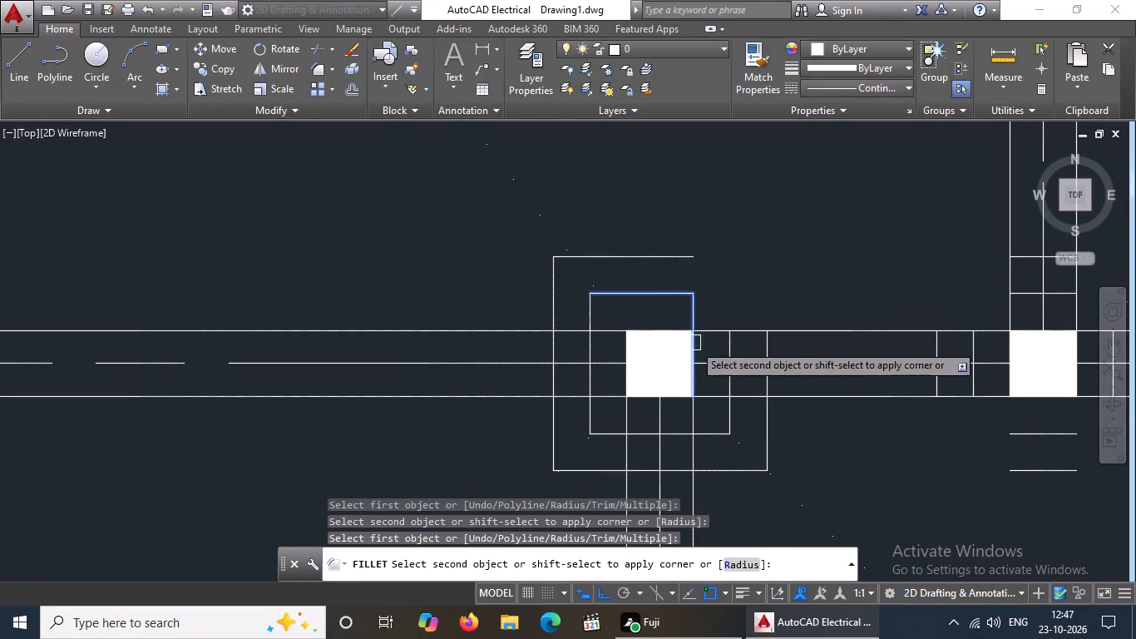
pyautogui.click(733, 349)
pyautogui.click(684, 258)
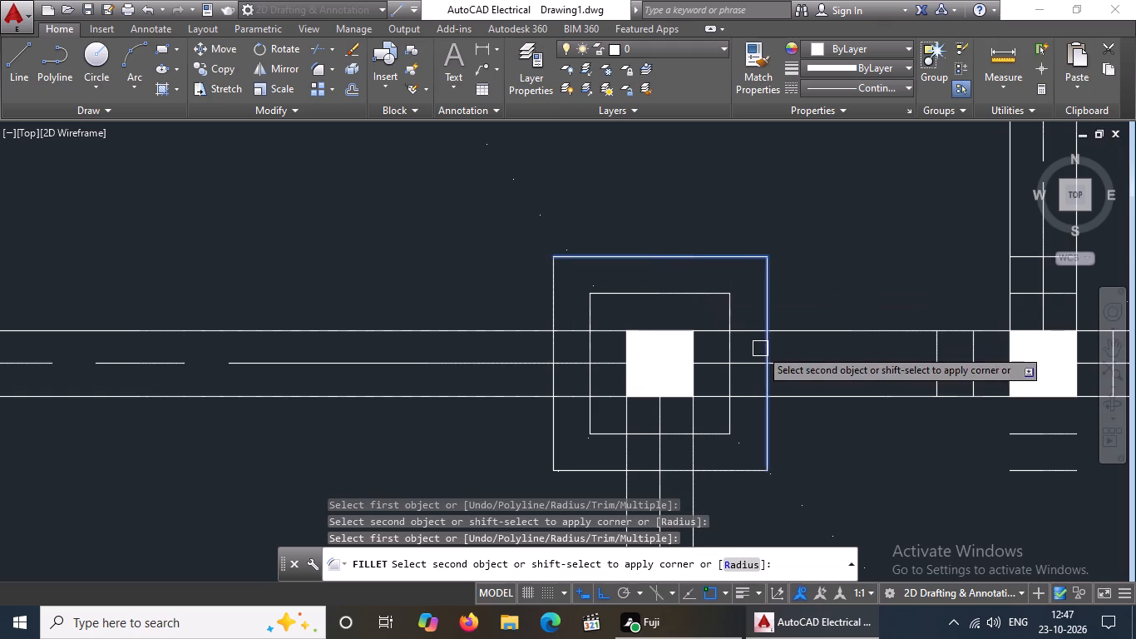
pyautogui.click(761, 346)
# On the third column from the left in this row, fillet the inner and outer offset lines at both upper corners.
pyautogui.scroll(-6, 654, 321)
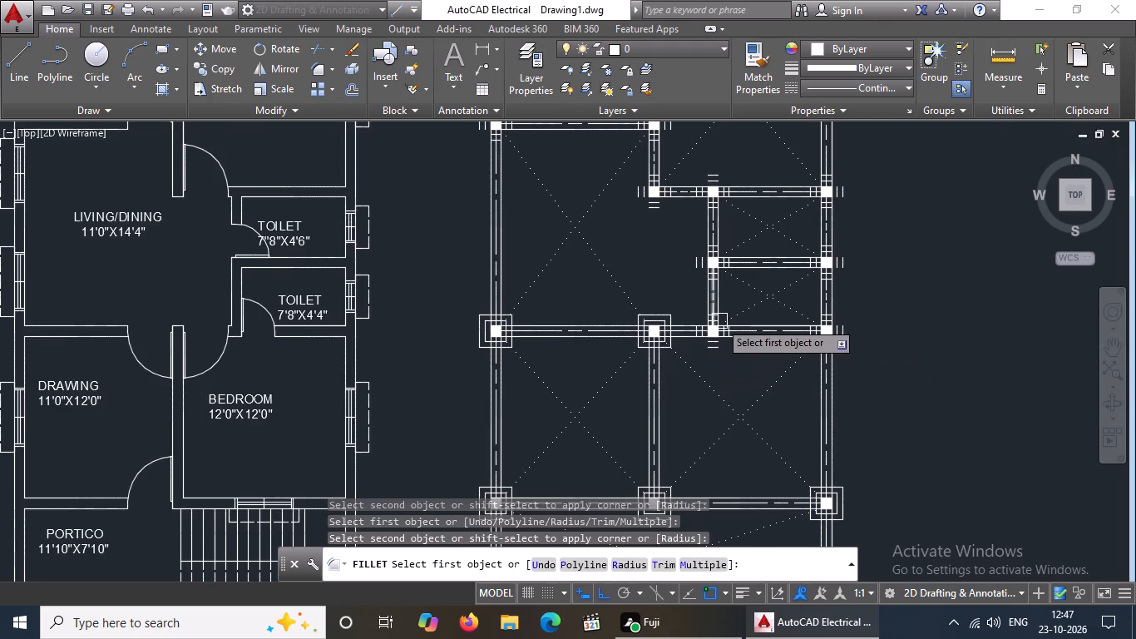
pyautogui.scroll(5, 720, 322)
pyautogui.click(518, 386)
pyautogui.click(595, 300)
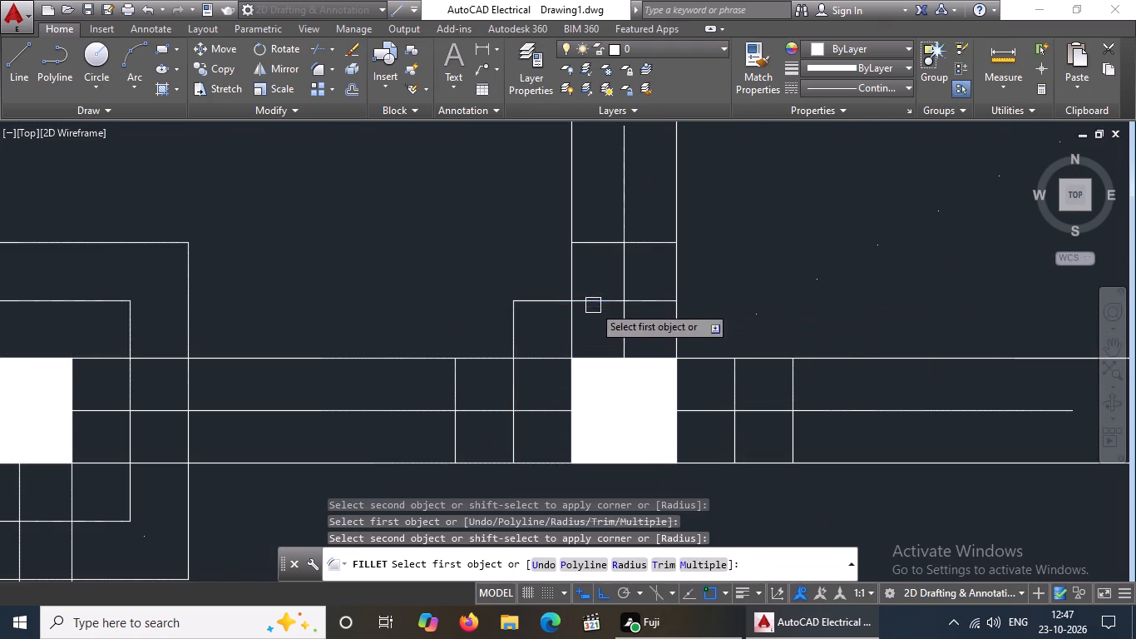
pyautogui.moveTo(459, 389); pyautogui.dragTo(469, 376)
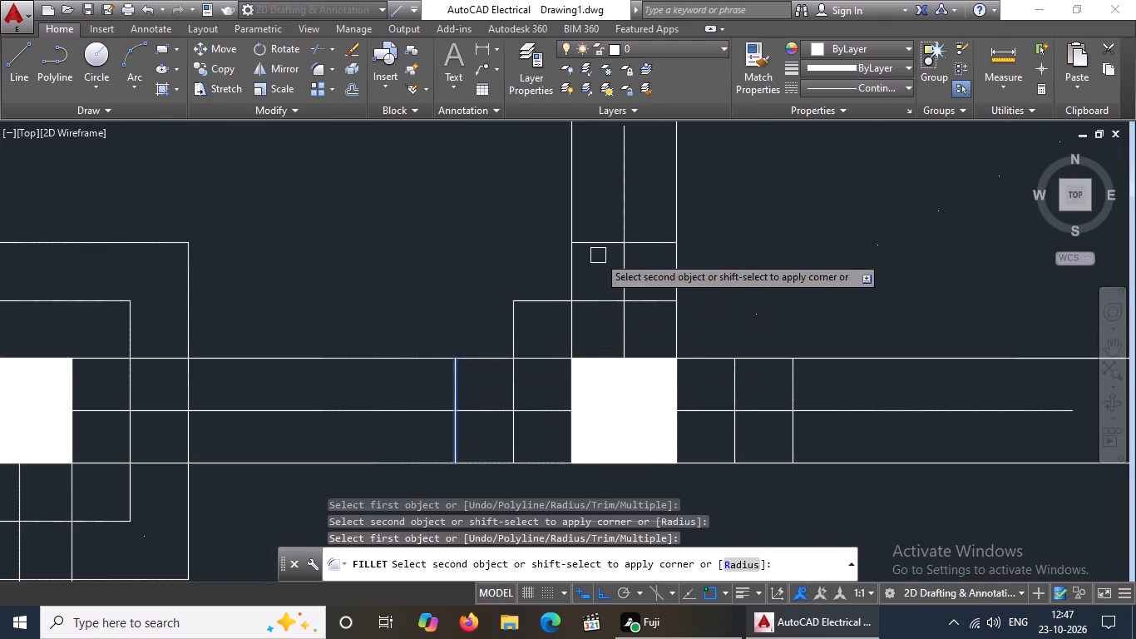
pyautogui.click(603, 245)
pyautogui.click(661, 304)
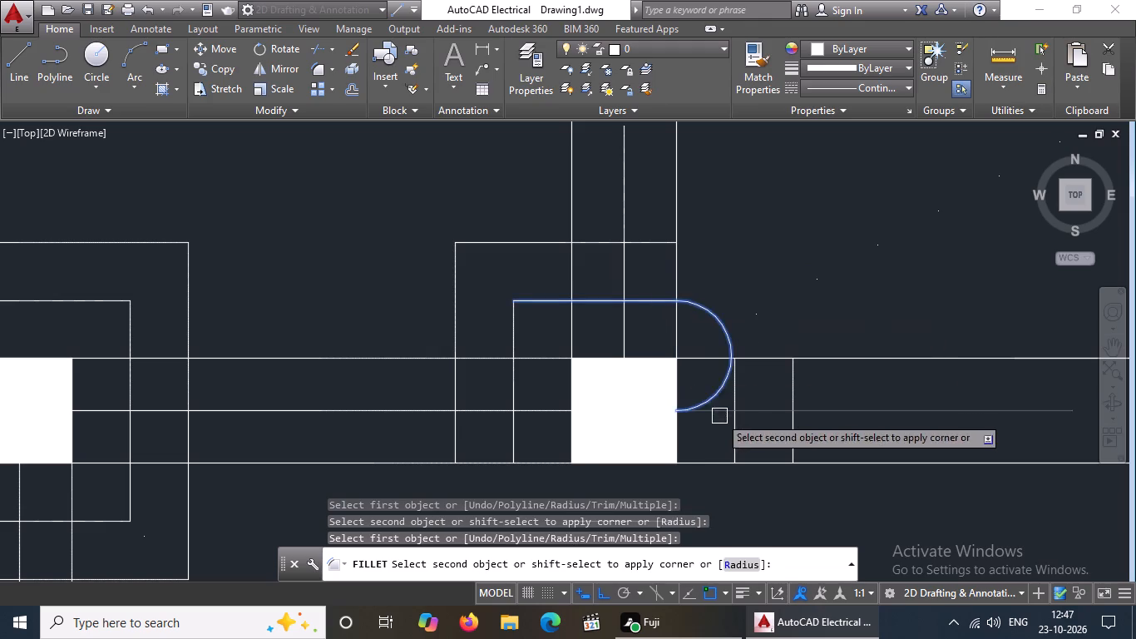
pyautogui.click(729, 379)
pyautogui.click(635, 245)
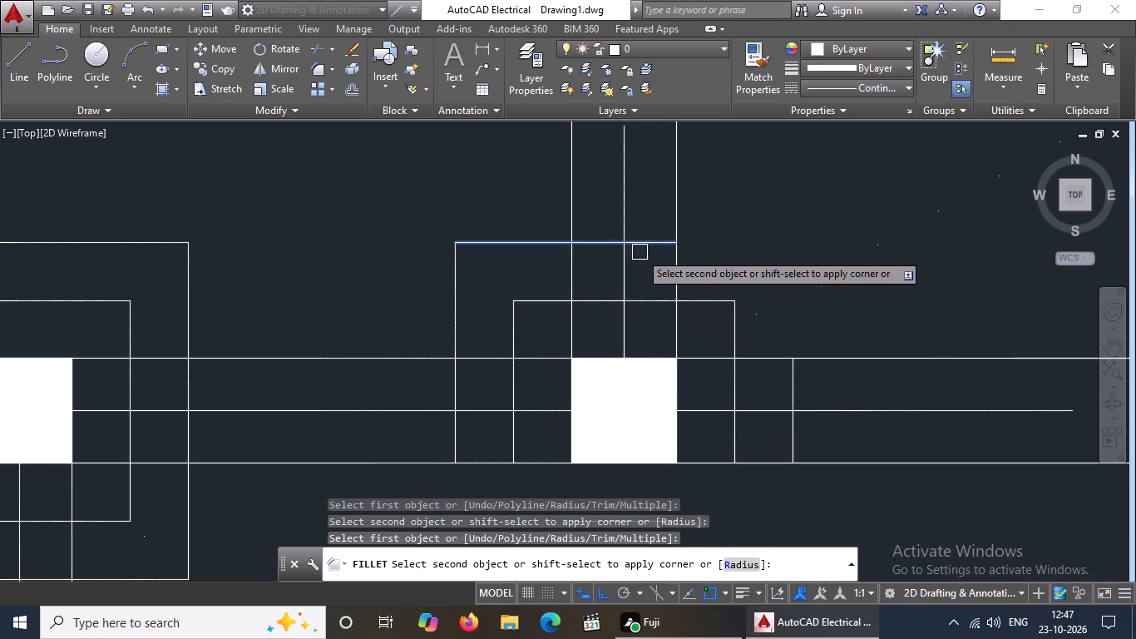
pyautogui.click(793, 375)
# Fillet the inner and outer offset lines at that third column's two lower corners, closing its two squares.
pyautogui.scroll(-5, 743, 348)
pyautogui.scroll(2, 729, 376)
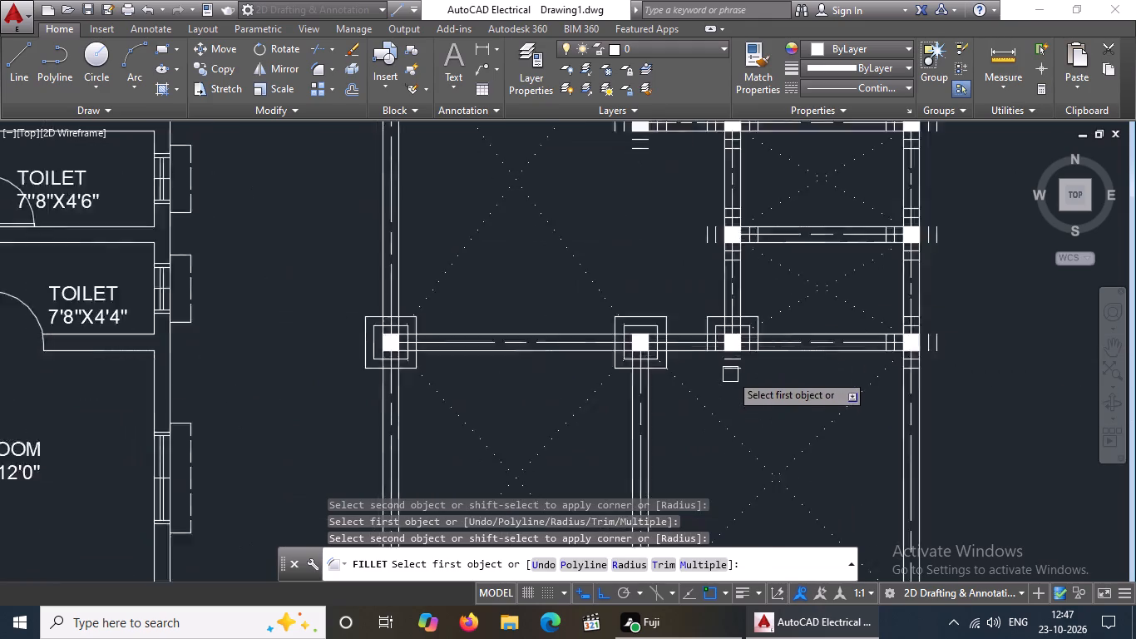
pyautogui.scroll(2, 730, 373)
pyautogui.scroll(2, 696, 305)
pyautogui.click(682, 315)
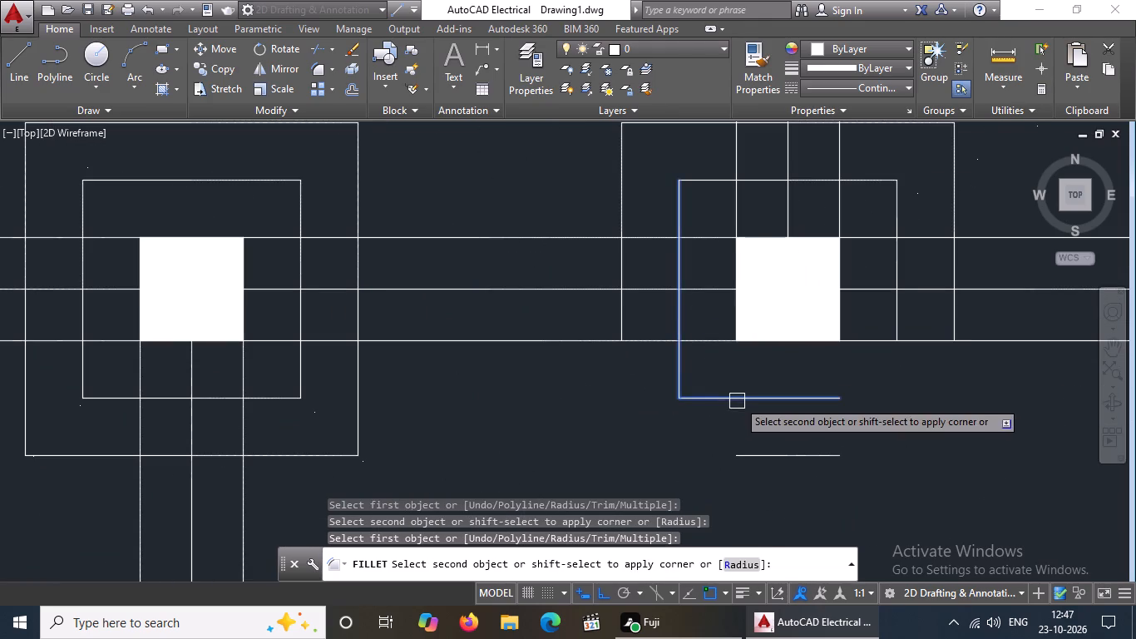
pyautogui.click(738, 400)
pyautogui.click(902, 311)
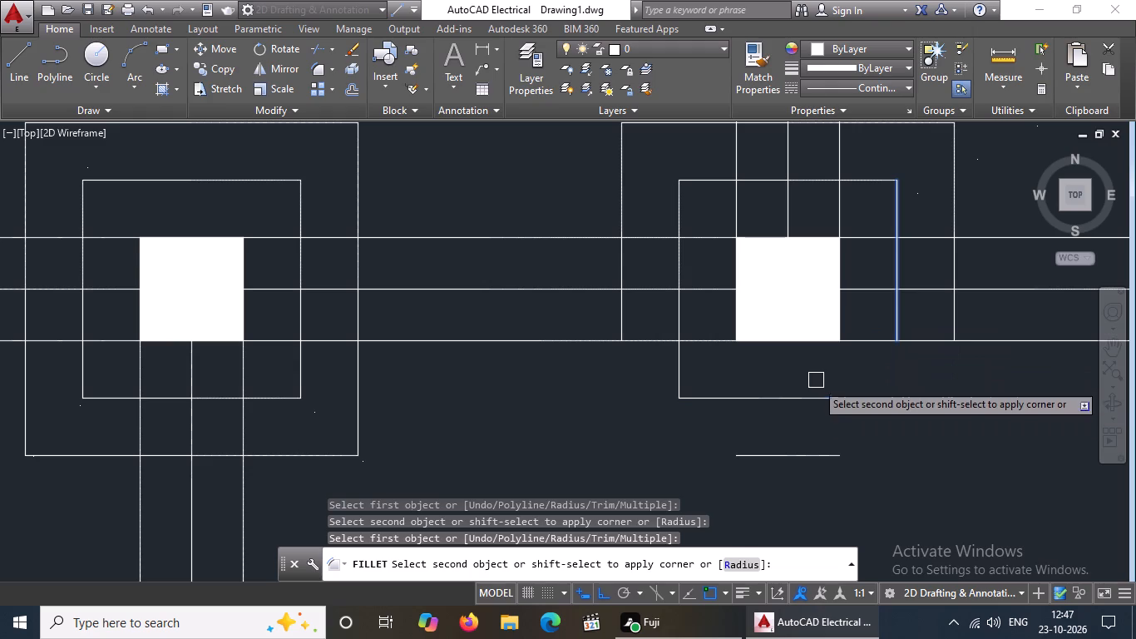
pyautogui.click(816, 405)
pyautogui.click(620, 322)
pyautogui.click(790, 466)
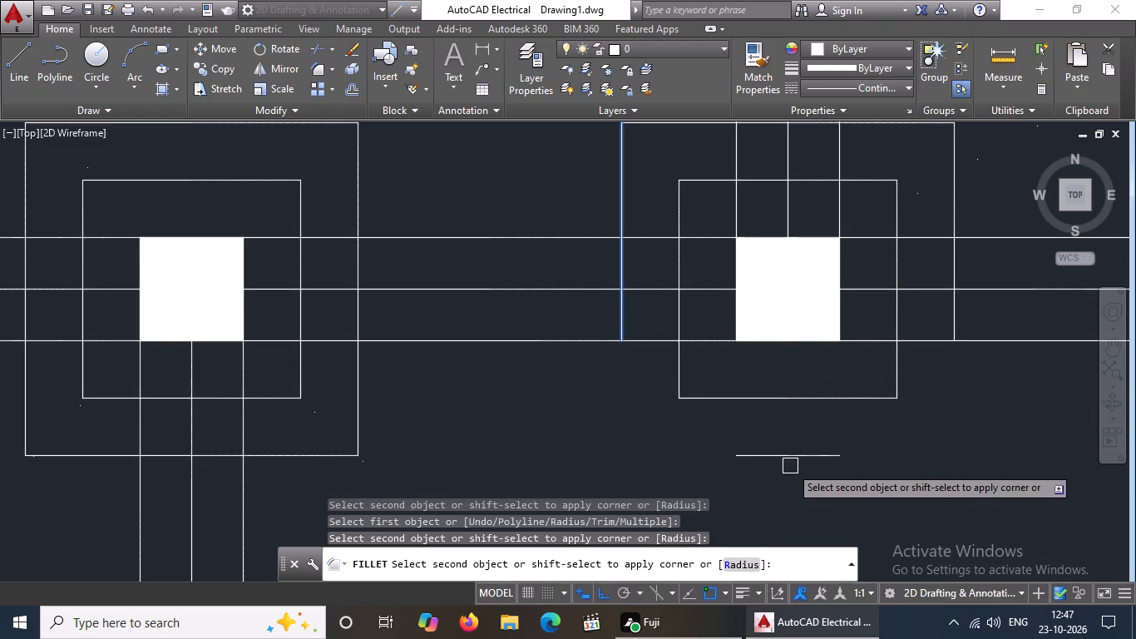
pyautogui.click(741, 449)
pyautogui.click(961, 320)
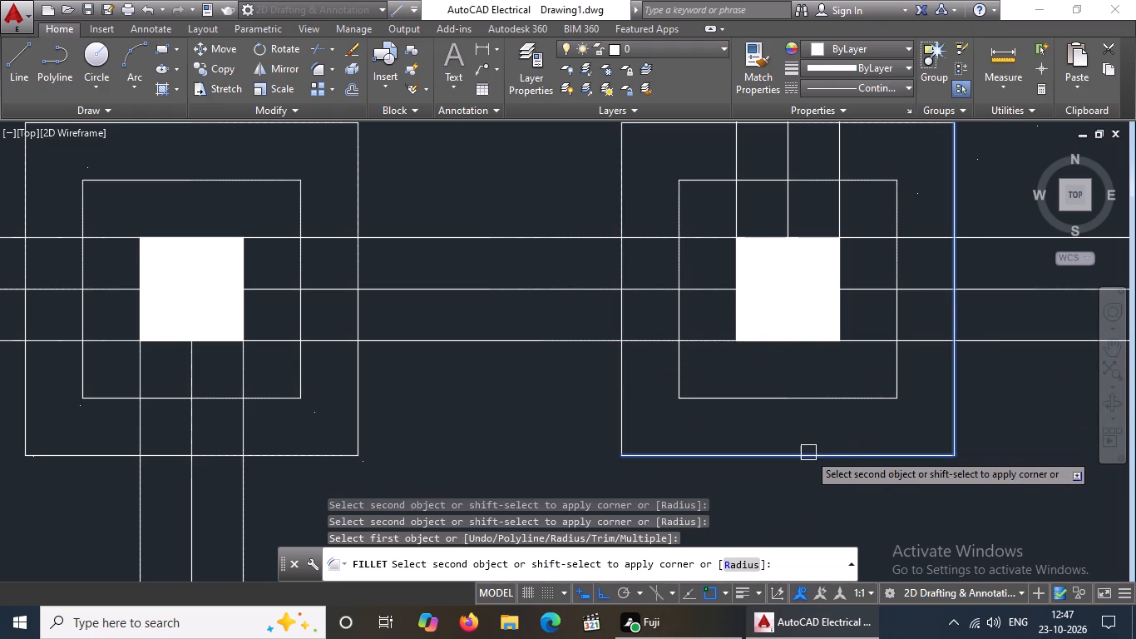
pyautogui.click(808, 453)
# On the right-end column of this row, fillet the inner and outer offset lines at both lower corners.
pyautogui.scroll(-6, 776, 427)
pyautogui.scroll(5, 847, 419)
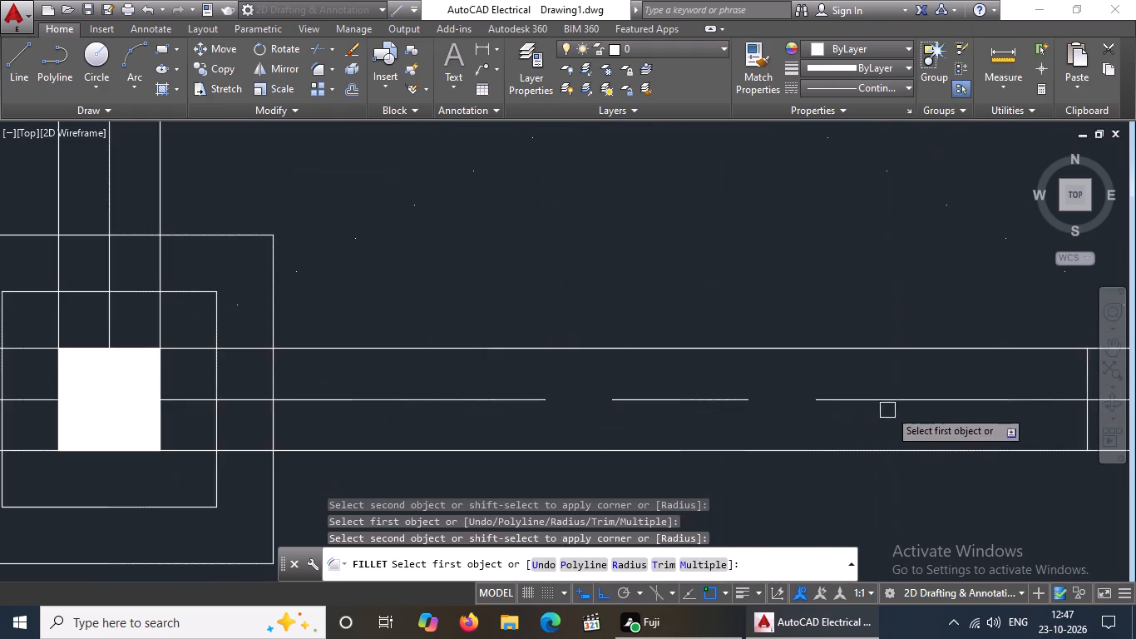
pyautogui.scroll(-4, 895, 404)
pyautogui.scroll(4, 980, 424)
pyautogui.scroll(-5, 820, 375)
pyautogui.scroll(3, 836, 364)
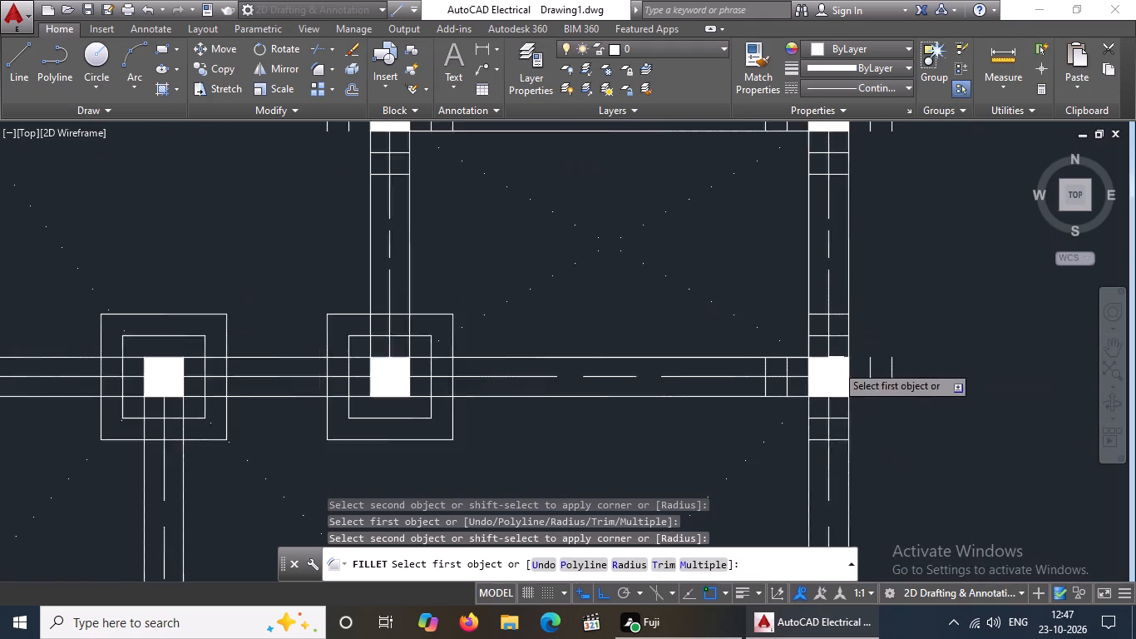
pyautogui.click(761, 400)
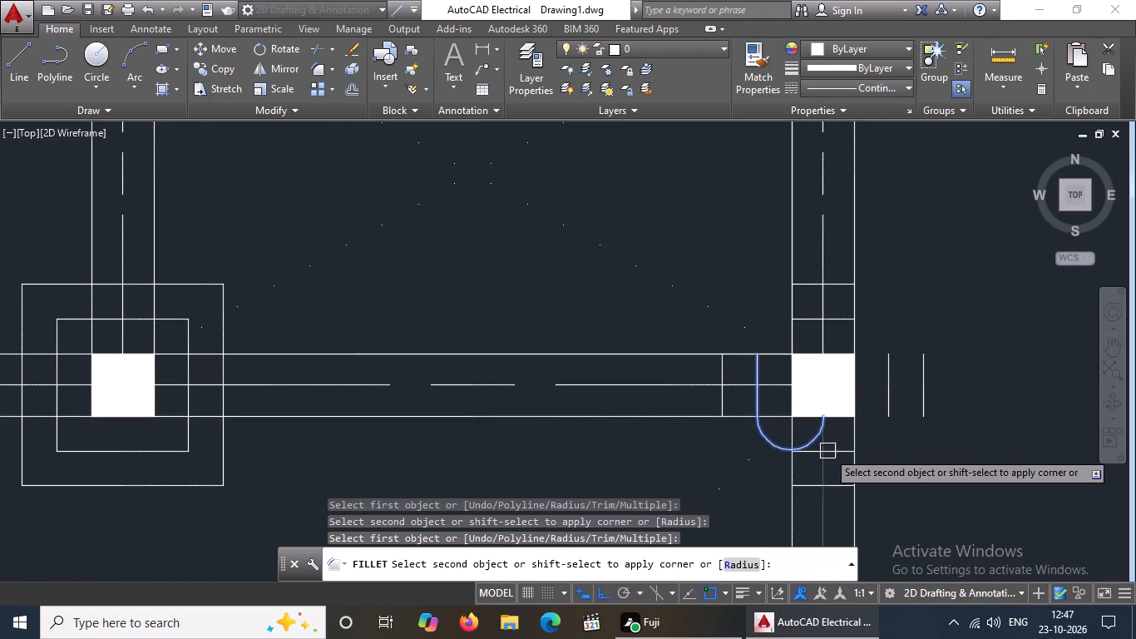
pyautogui.click(810, 454)
pyautogui.click(726, 404)
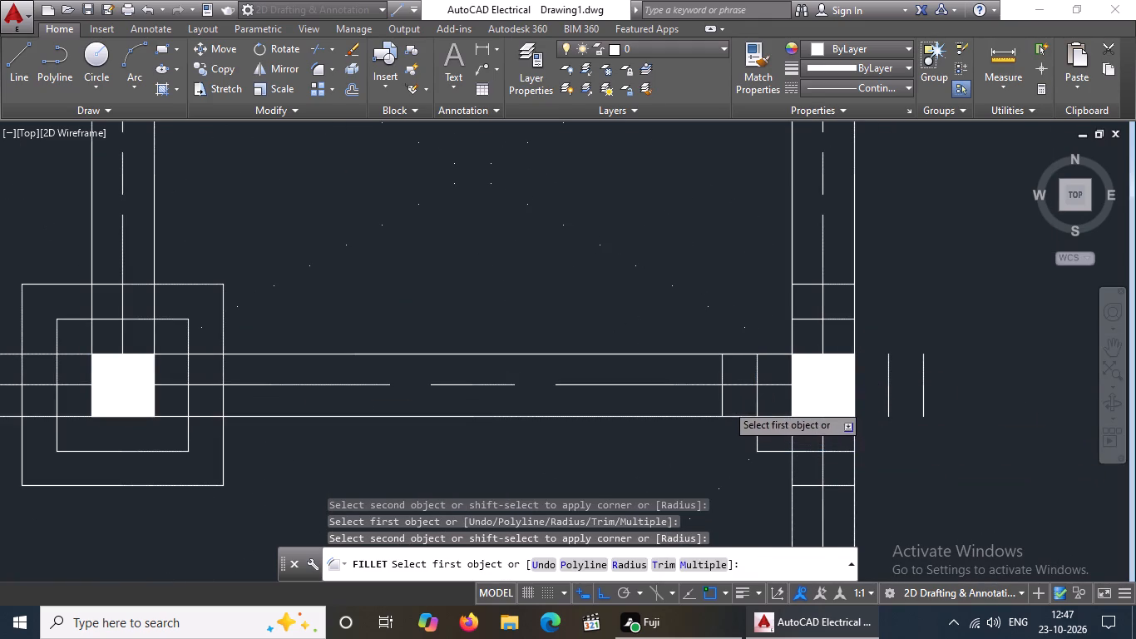
pyautogui.click(809, 485)
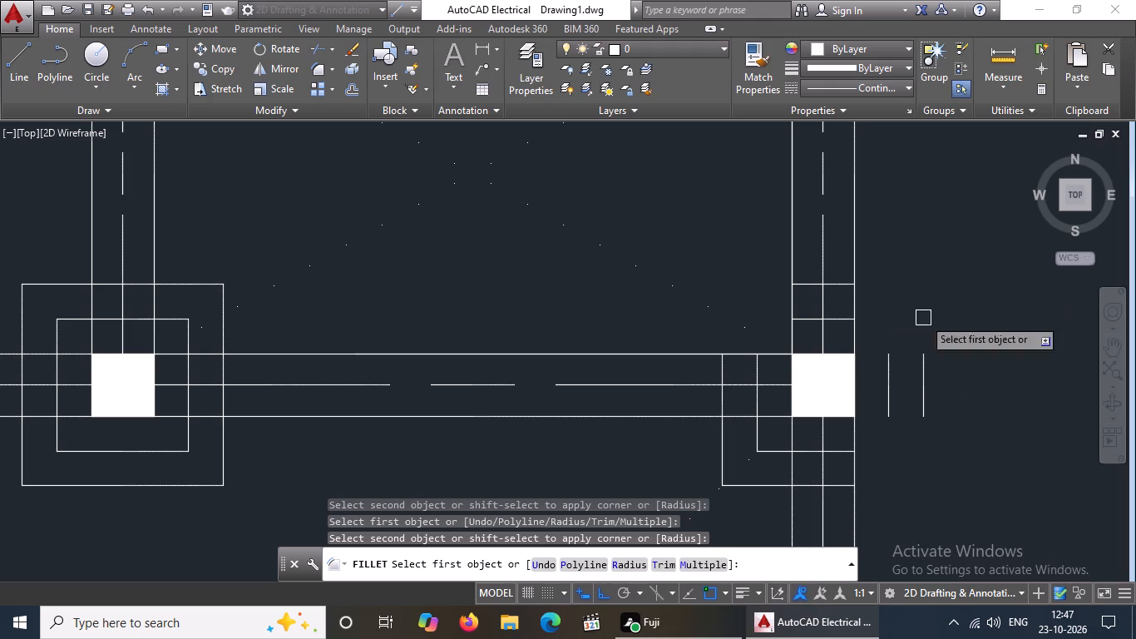
pyautogui.click(891, 404)
pyautogui.moveTo(847, 448); pyautogui.dragTo(858, 445)
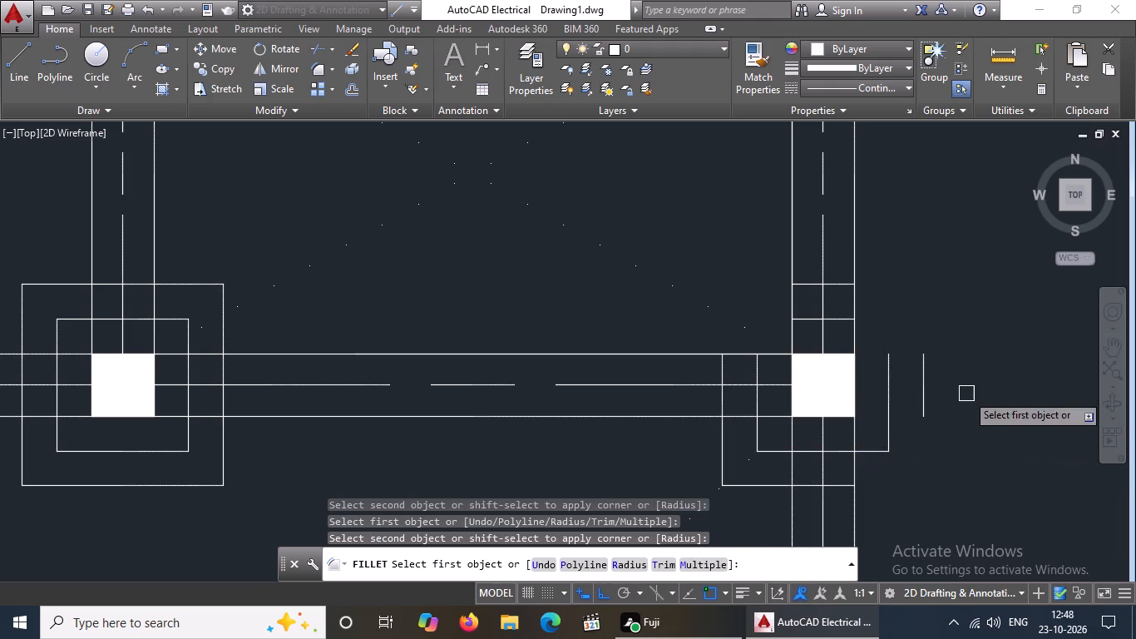
pyautogui.click(927, 404)
pyautogui.click(842, 491)
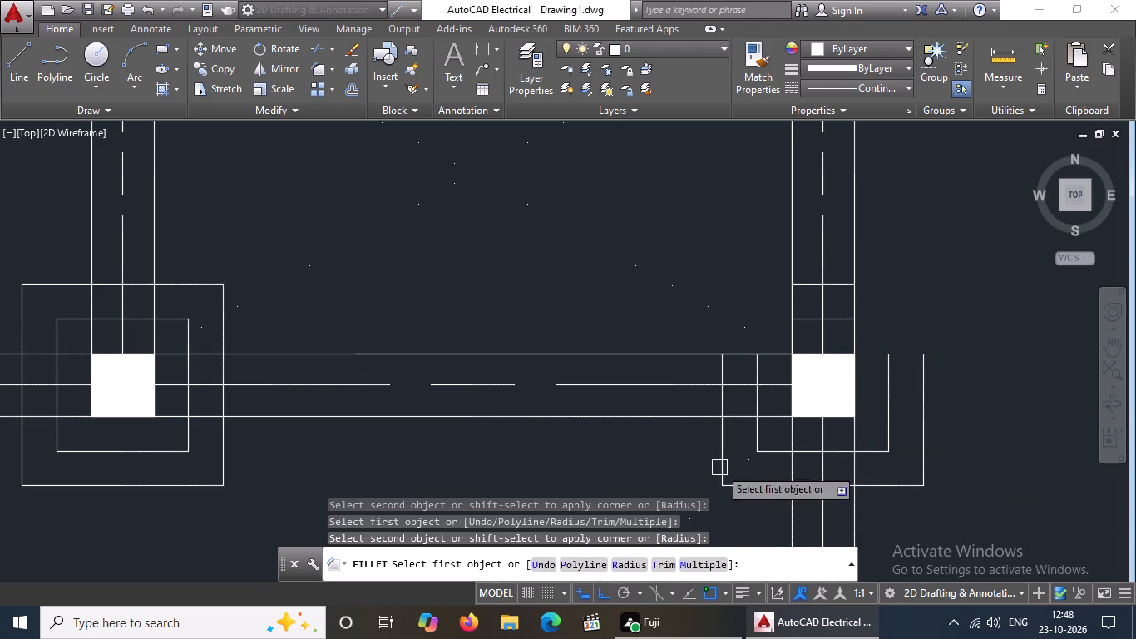
# Fillet that right-end column's inner and outer offset lines at the upper-left corner and the inner lines at the upper-right corner.
pyautogui.click(752, 373)
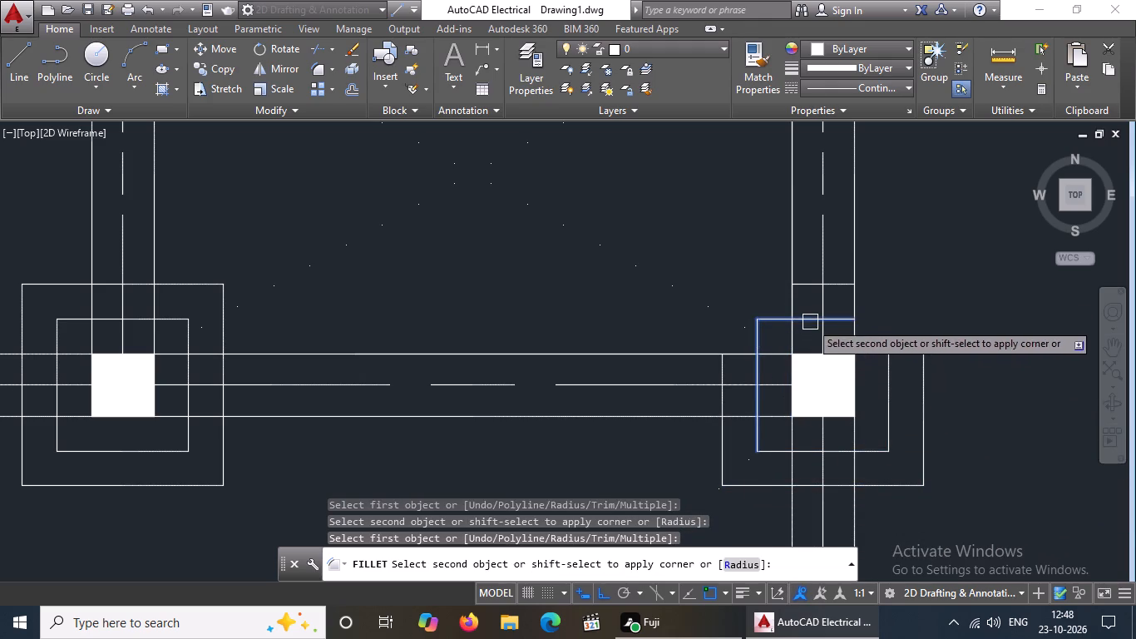
pyautogui.click(811, 322)
pyautogui.click(728, 365)
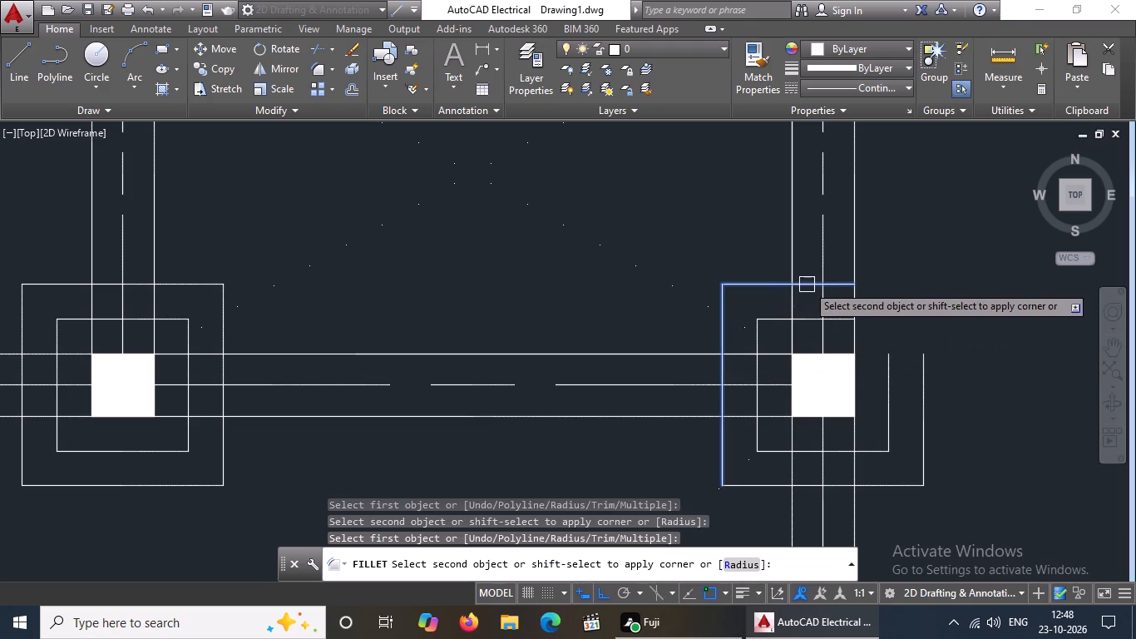
pyautogui.click(807, 285)
pyautogui.moveTo(847, 320); pyautogui.dragTo(848, 328)
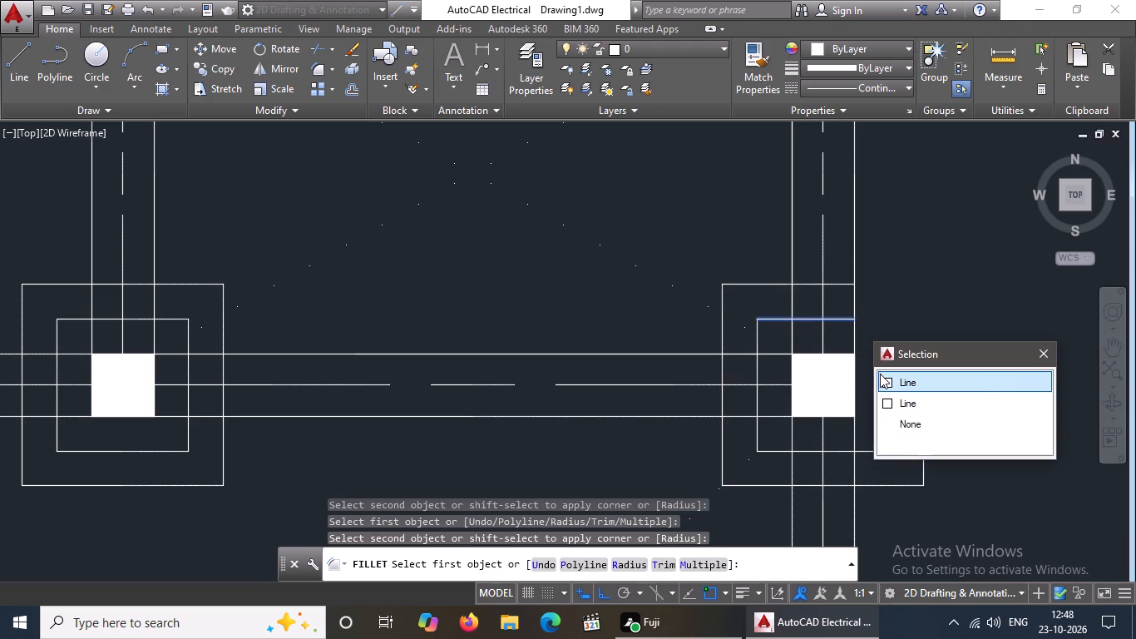
pyautogui.click(890, 377)
pyautogui.click(896, 388)
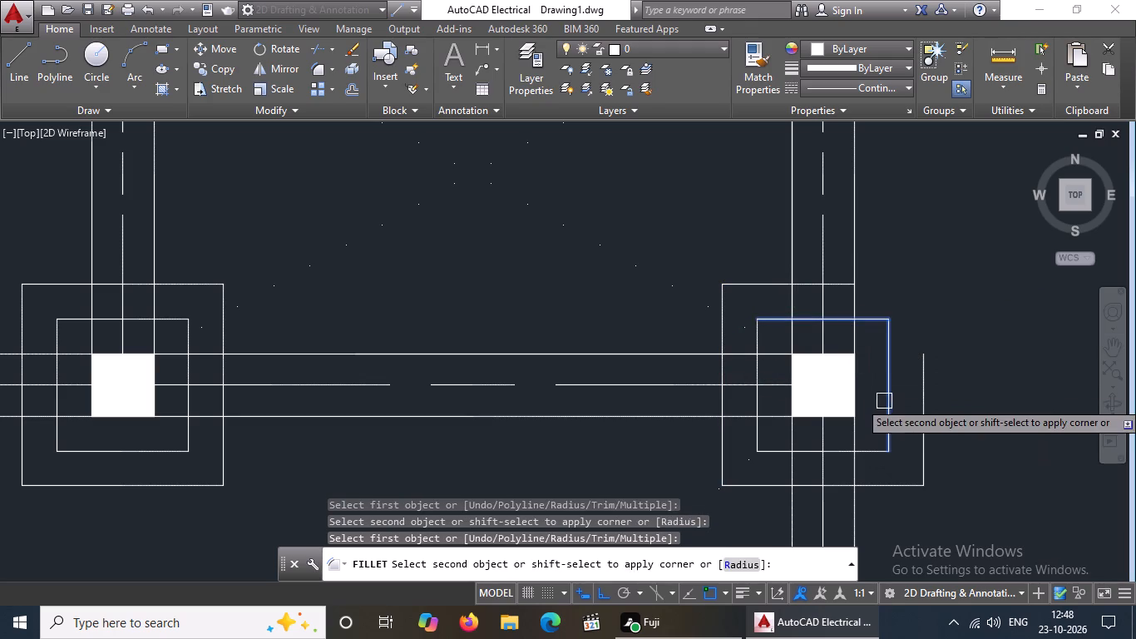
pyautogui.click(885, 399)
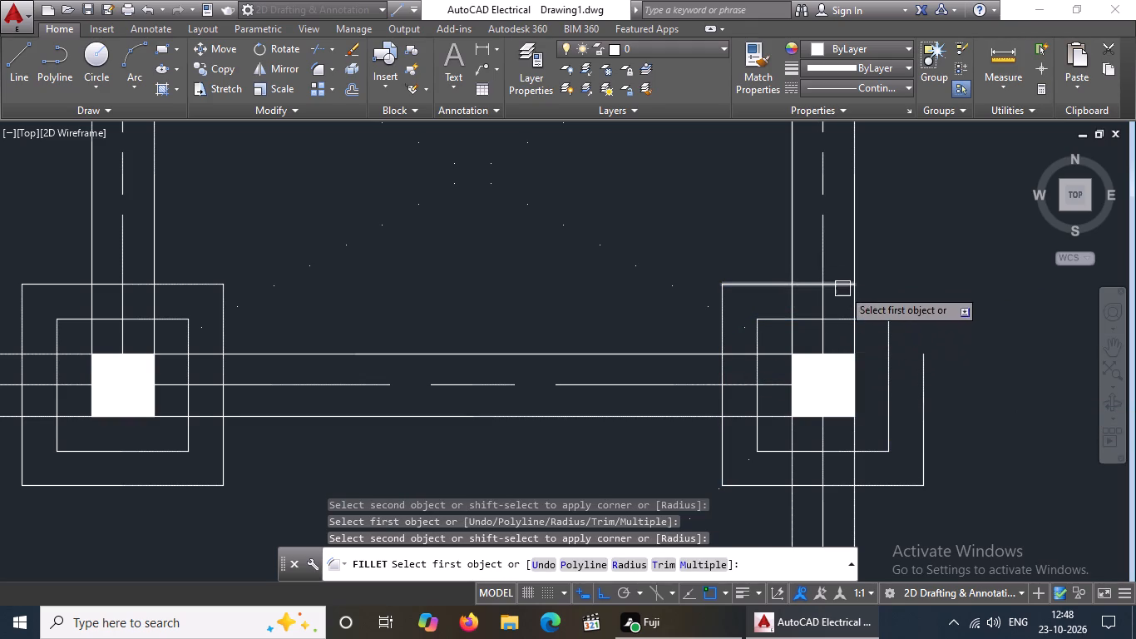
# Fillet the right-end column's outer offset lines at the upper-right corner, closing its outer square.
pyautogui.click(842, 289)
pyautogui.click(926, 386)
# On the left column of the short beam between the two toilets, fillet the inner and outer offset lines at the lower-left corner.
pyautogui.scroll(-2, 850, 381)
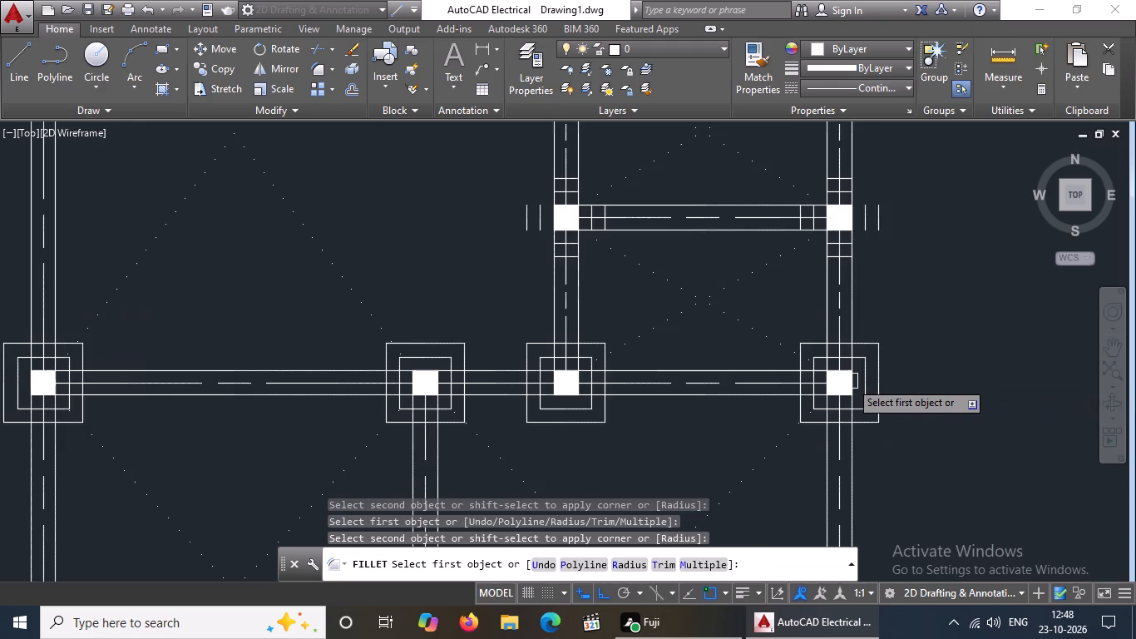
pyautogui.scroll(-2, 849, 377)
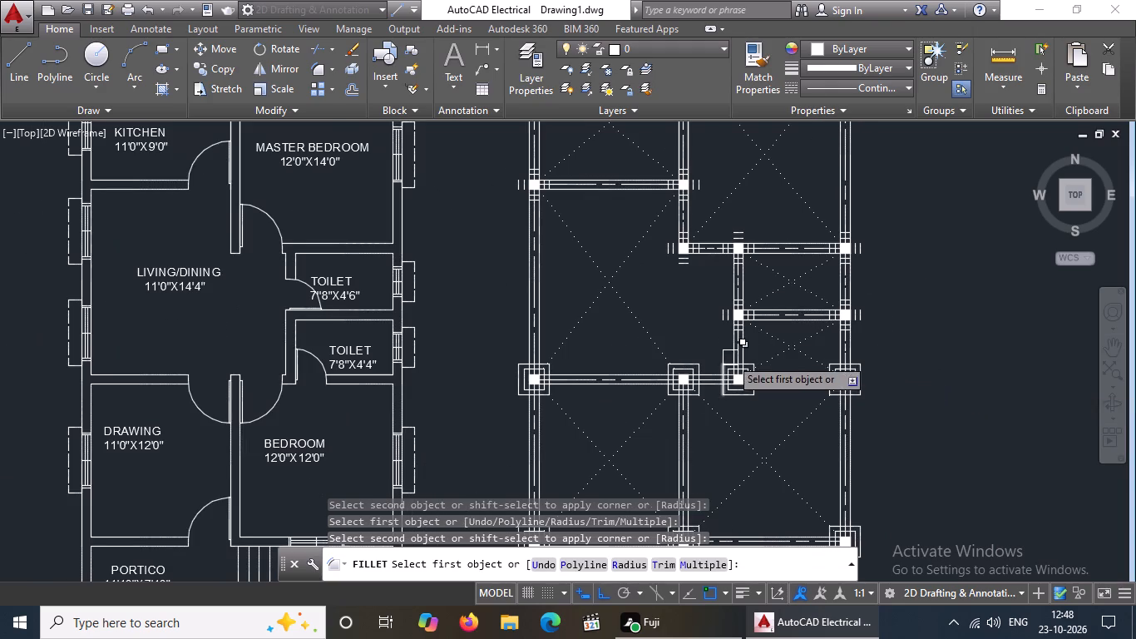
pyautogui.scroll(3, 867, 298)
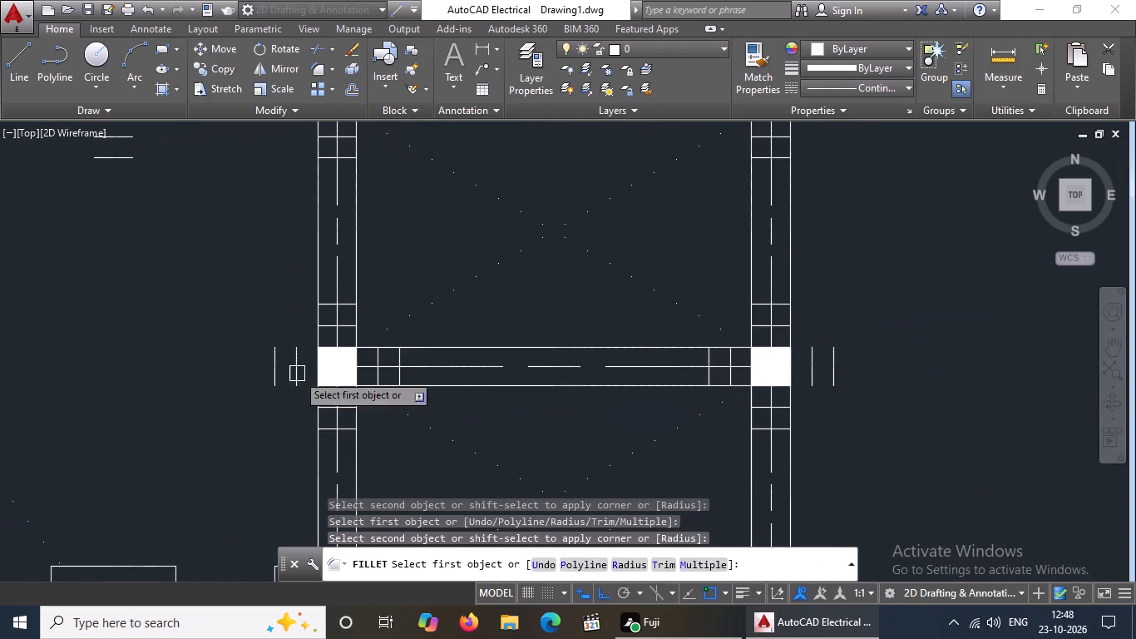
pyautogui.scroll(2, 302, 374)
pyautogui.click(282, 360)
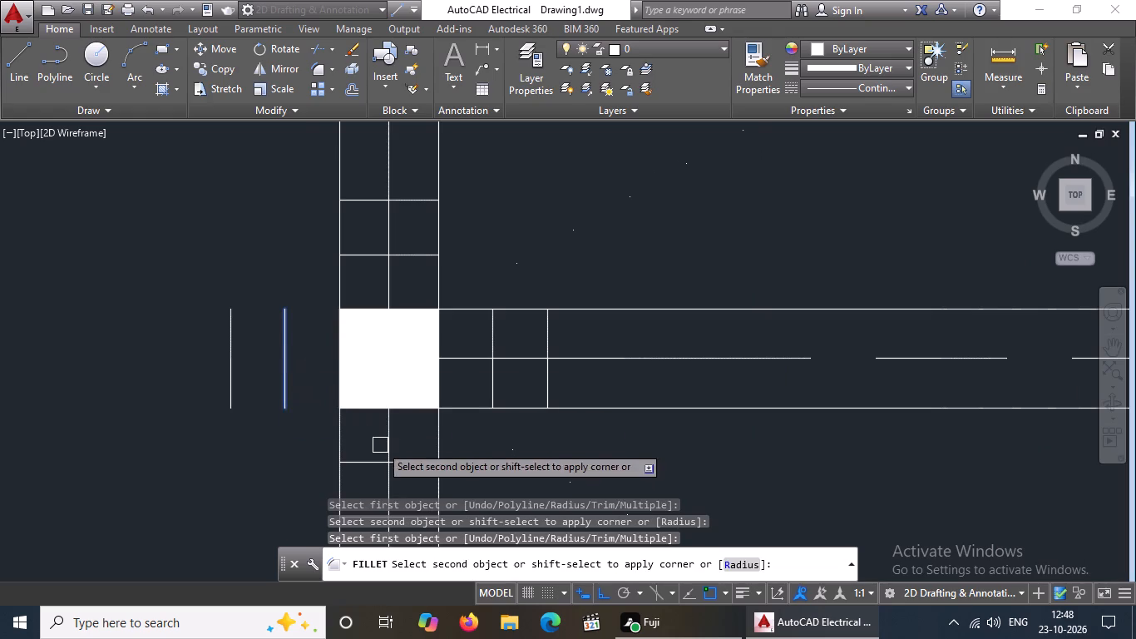
pyautogui.click(369, 458)
pyautogui.scroll(-4, 409, 358)
pyautogui.scroll(2, 388, 381)
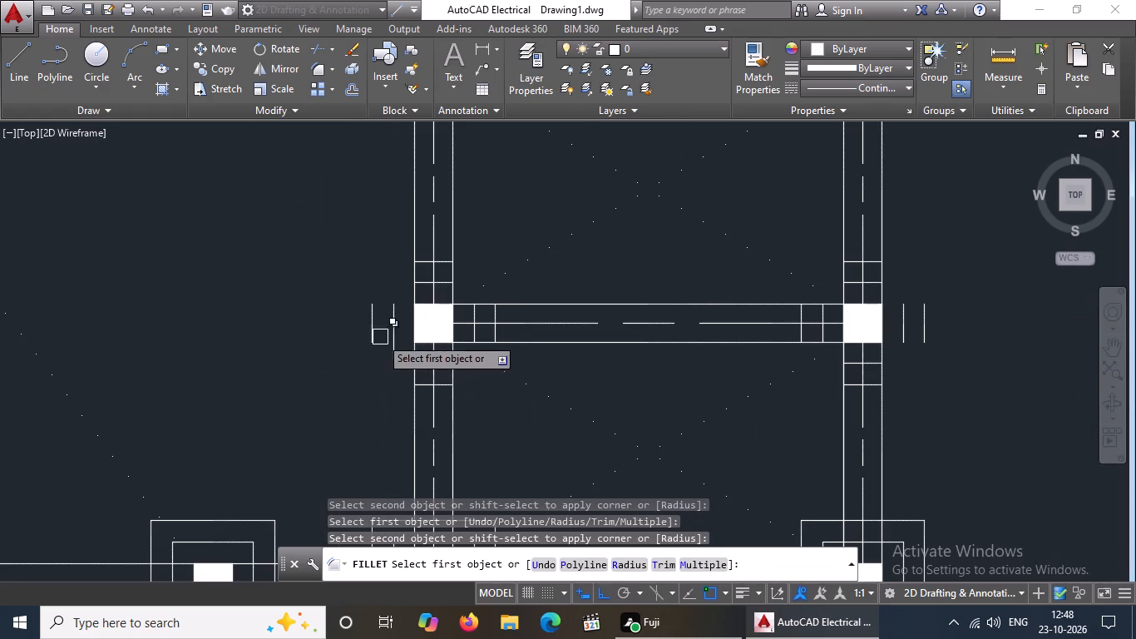
pyautogui.click(372, 325)
pyautogui.scroll(2, 422, 409)
pyautogui.click(418, 342)
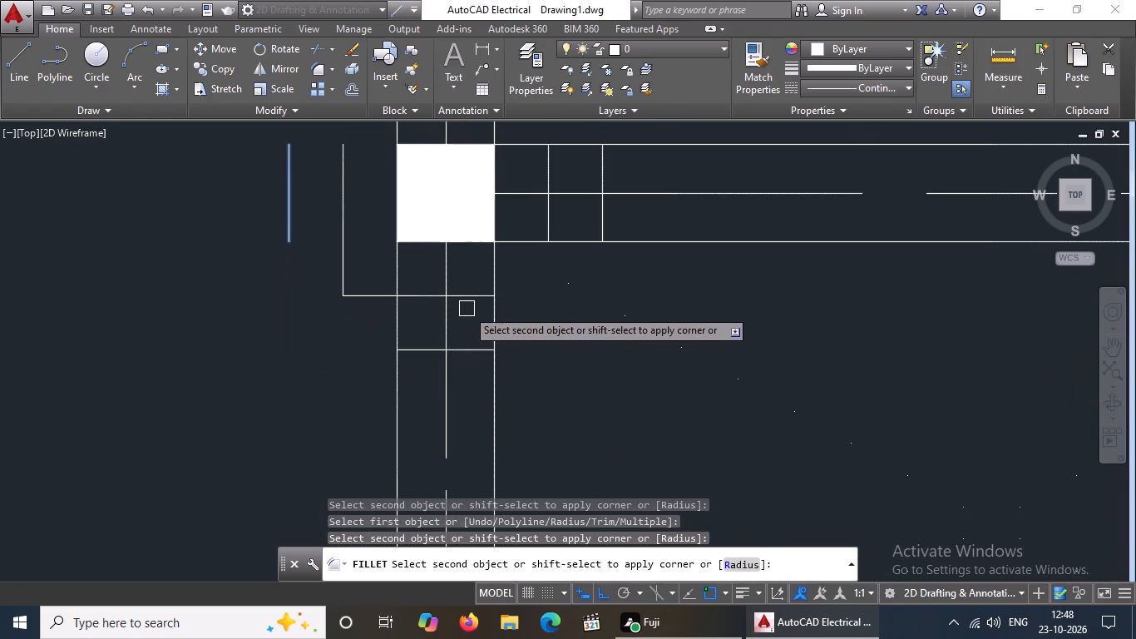
pyautogui.click(427, 355)
# Fillet the same column's inner and outer offset lines at the lower-right corner.
pyautogui.click(475, 289)
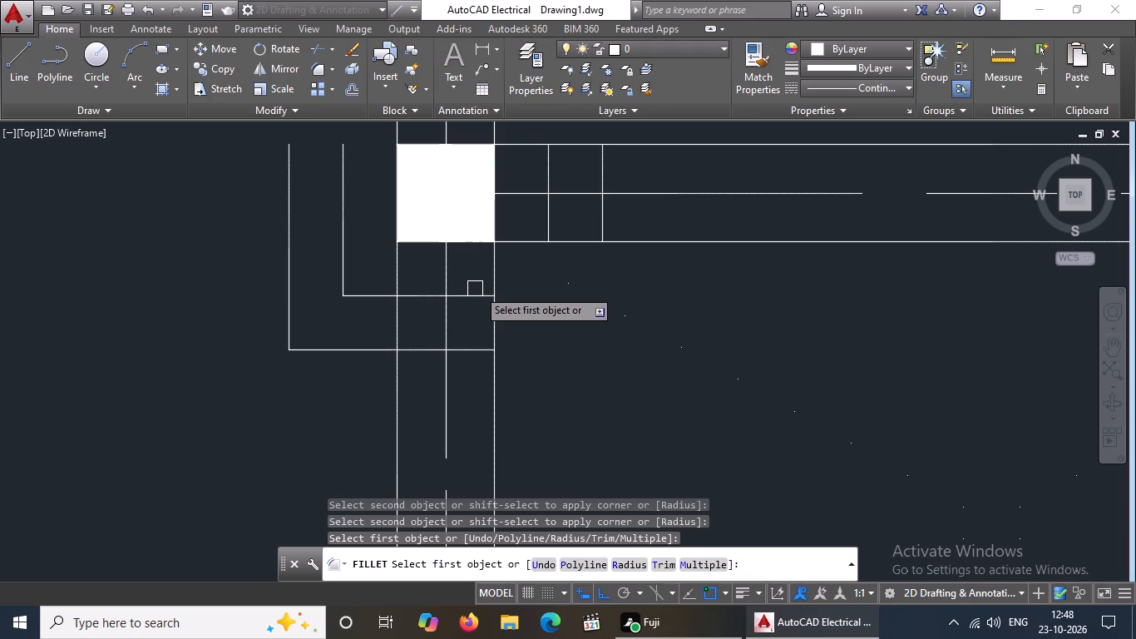
pyautogui.click(545, 224)
pyautogui.click(476, 300)
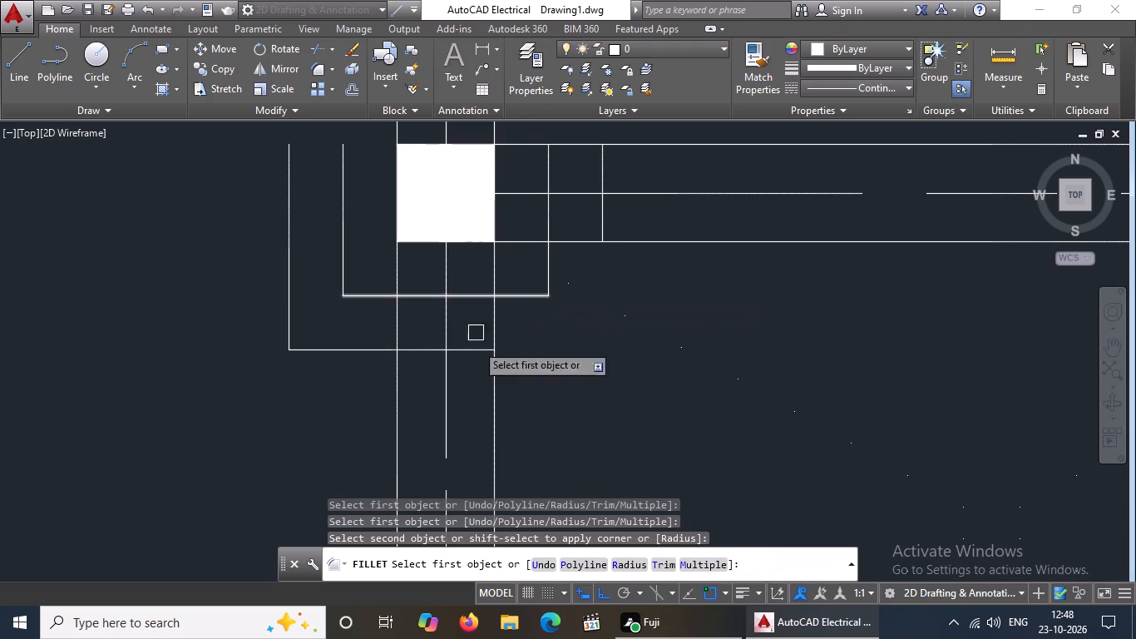
pyautogui.click(486, 353)
pyautogui.click(600, 229)
# Fillet that left column's inner and outer offset lines at both upper corners, closing its two squares.
pyautogui.scroll(-5, 591, 266)
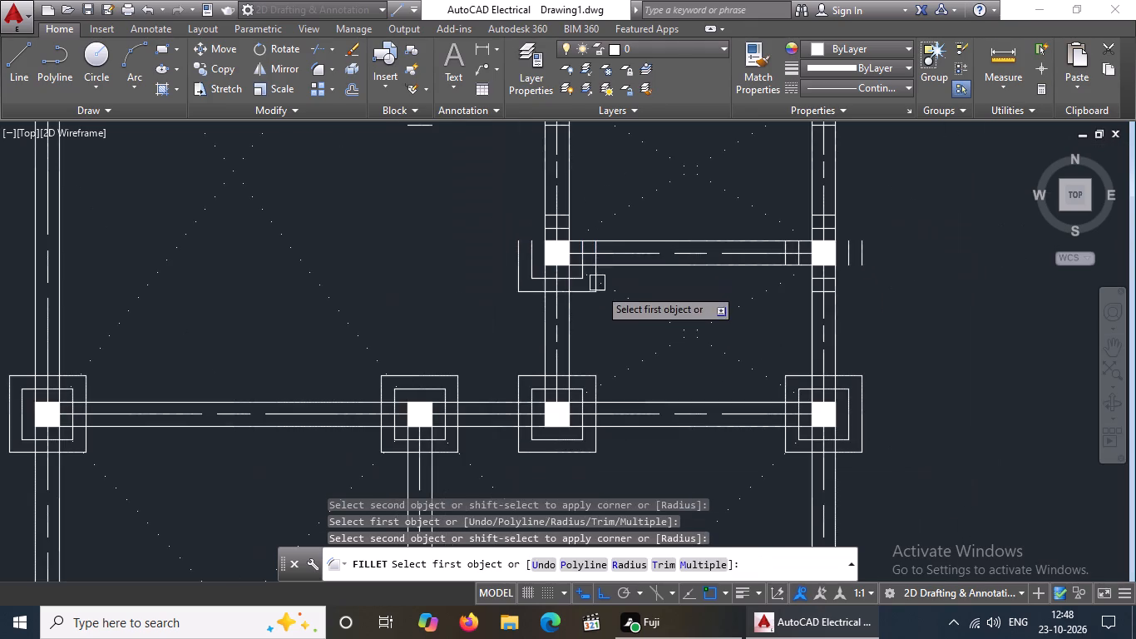
pyautogui.scroll(4, 589, 244)
pyautogui.scroll(-3, 335, 253)
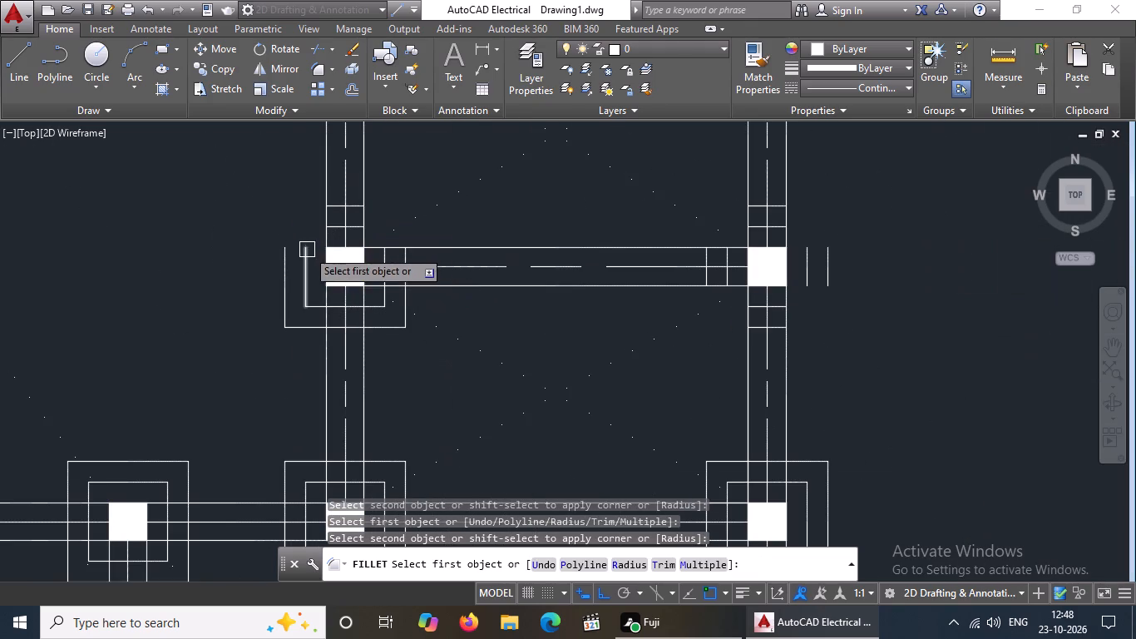
pyautogui.click(304, 252)
pyautogui.scroll(2, 328, 219)
pyautogui.click(333, 237)
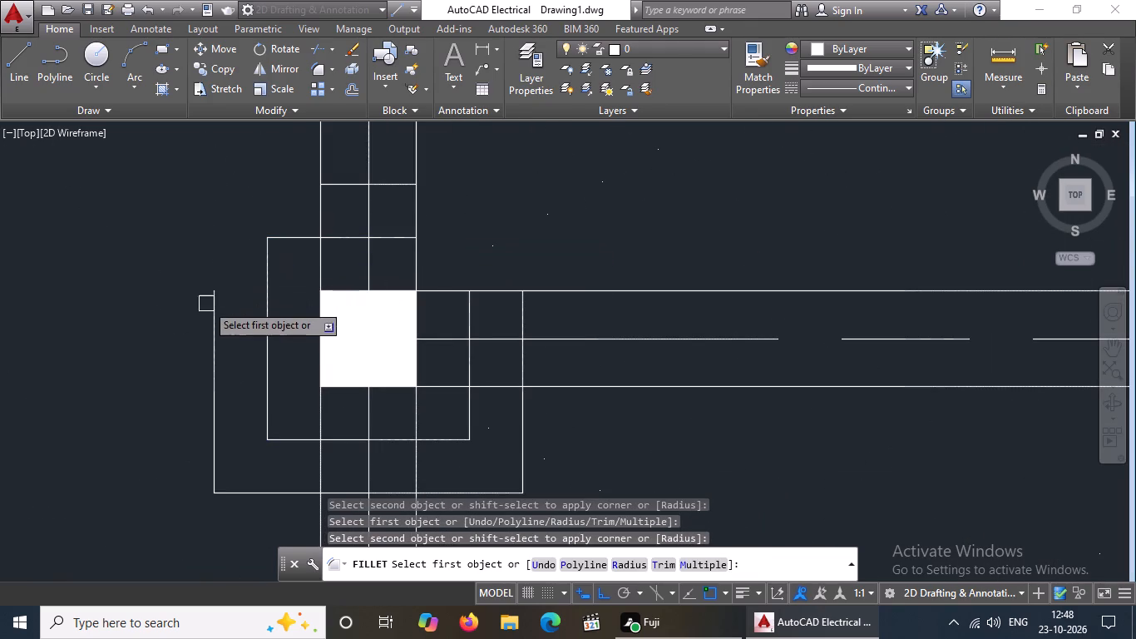
pyautogui.click(206, 304)
pyautogui.click(343, 181)
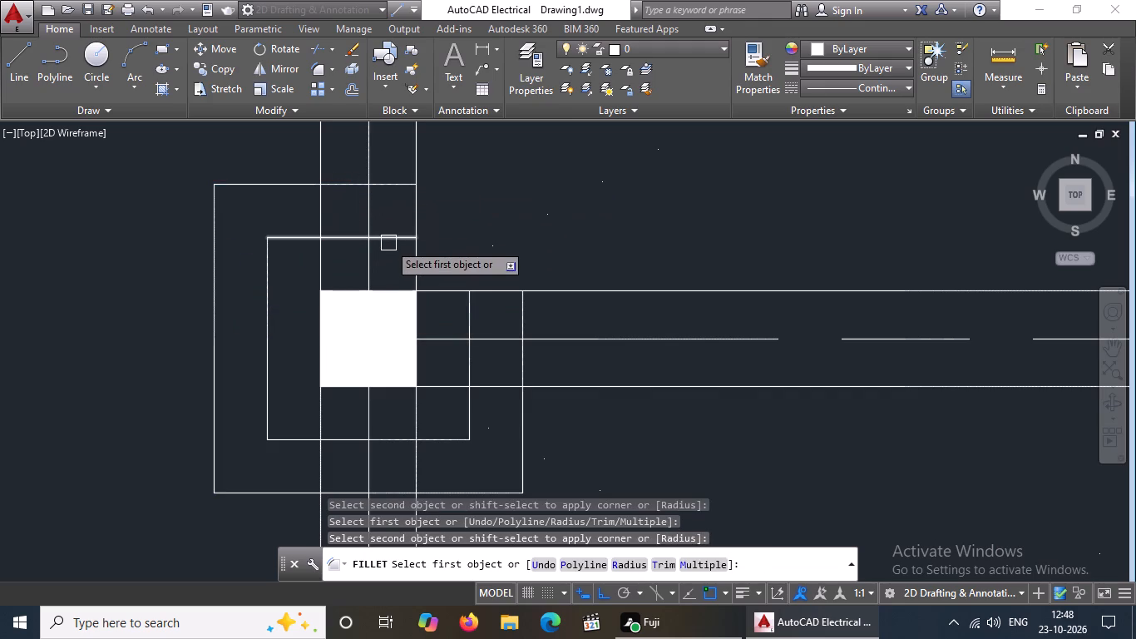
pyautogui.click(388, 242)
pyautogui.click(468, 312)
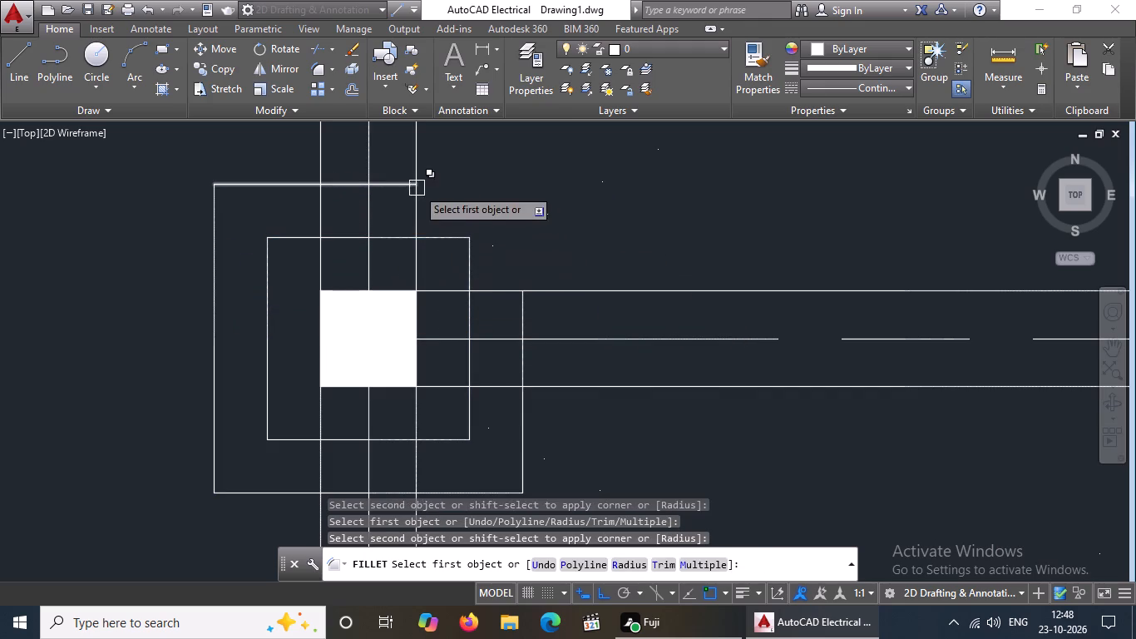
pyautogui.click(396, 190)
pyautogui.click(521, 325)
# On the right column of the same short beam, fillet the inner and outer offset lines at both upper corners.
pyautogui.scroll(-6, 530, 307)
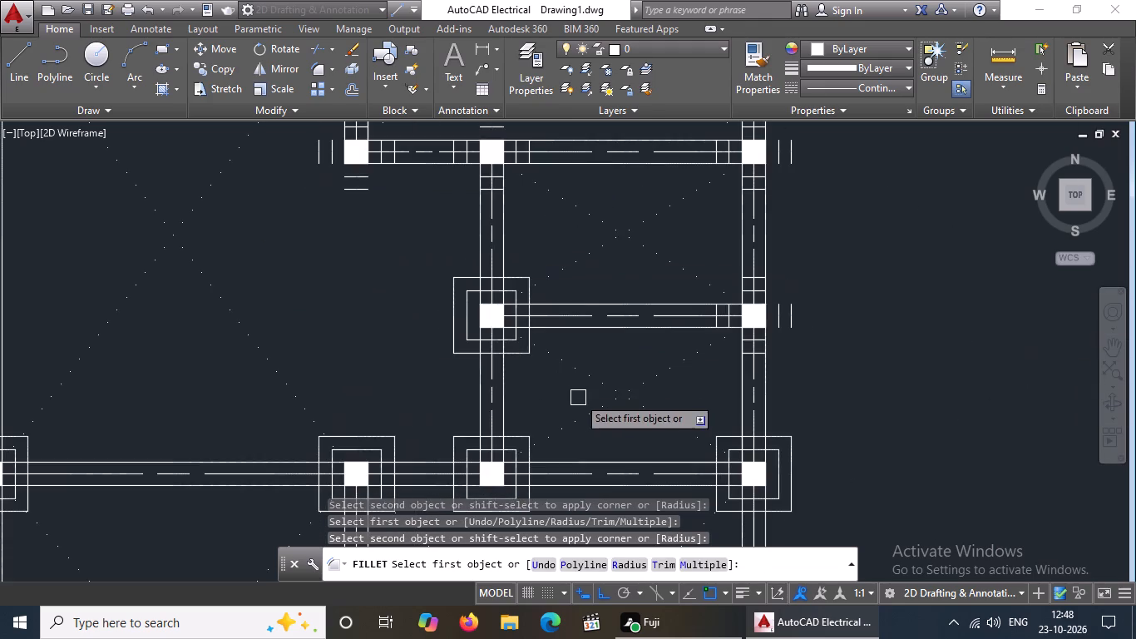
pyautogui.scroll(-4, 585, 379)
pyautogui.scroll(5, 597, 373)
pyautogui.scroll(1, 728, 324)
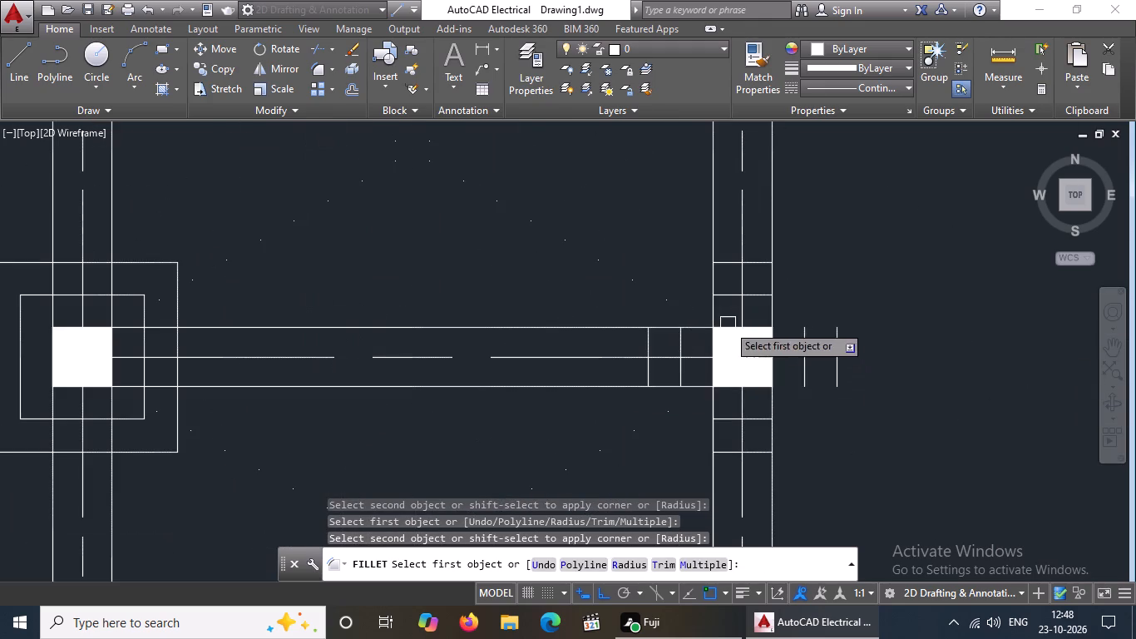
pyautogui.click(684, 349)
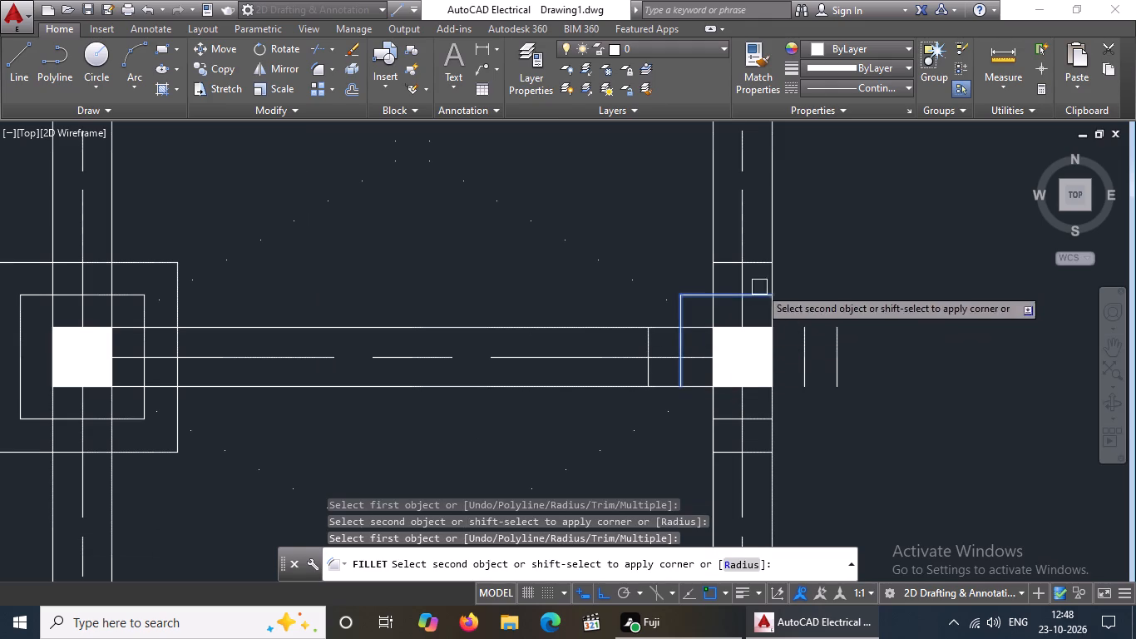
pyautogui.click(721, 295)
pyautogui.click(649, 341)
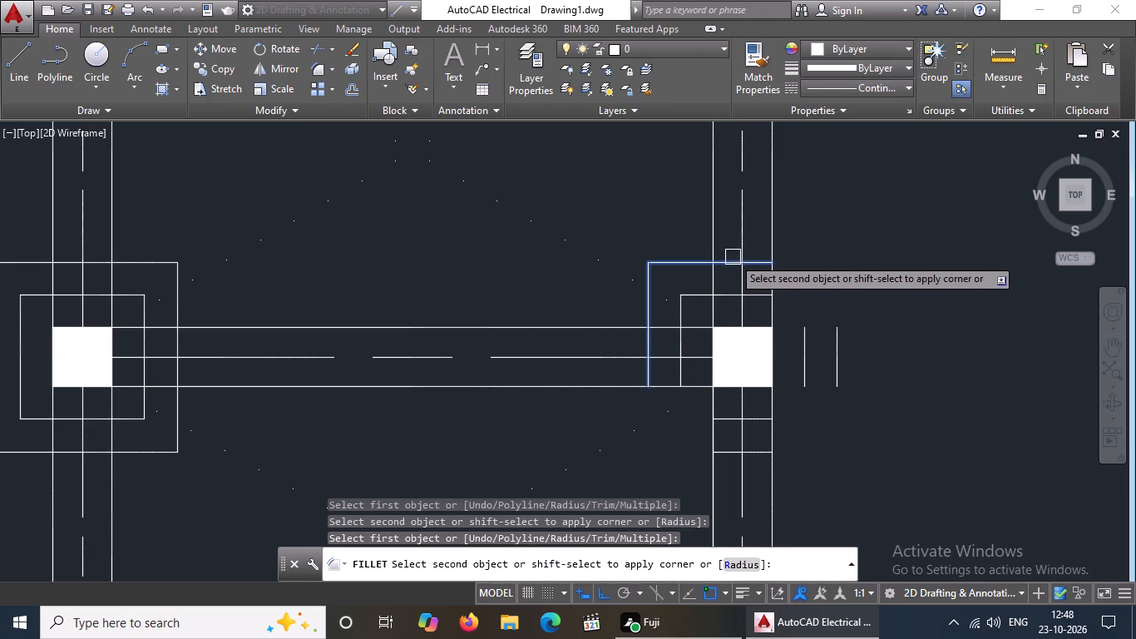
pyautogui.click(733, 257)
pyautogui.click(758, 295)
pyautogui.click(798, 345)
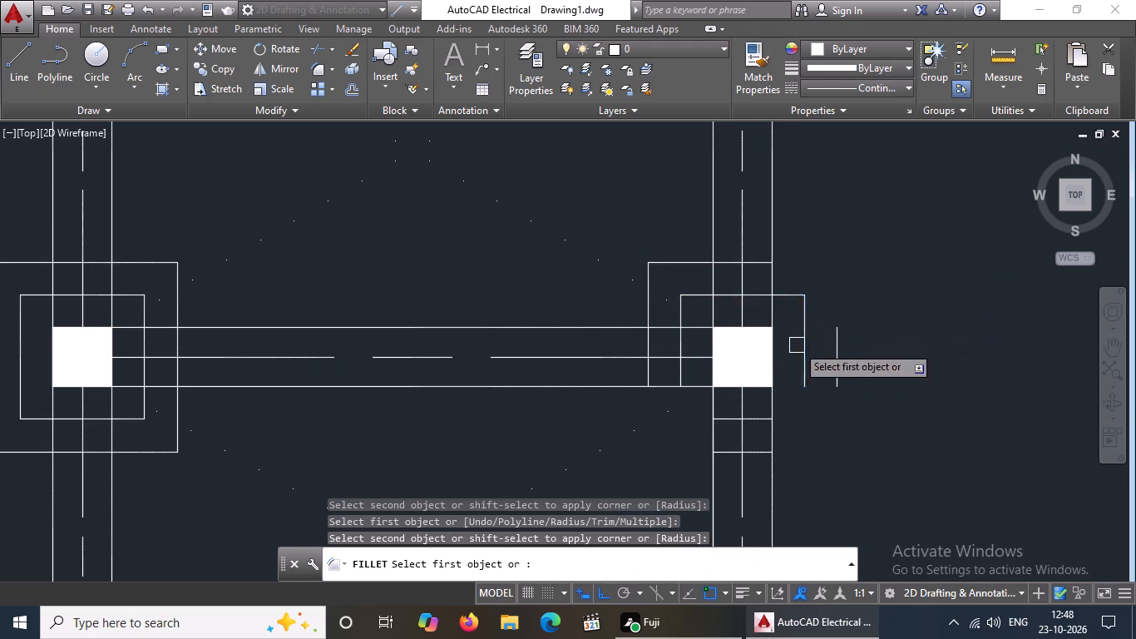
pyautogui.click(763, 265)
pyautogui.click(842, 334)
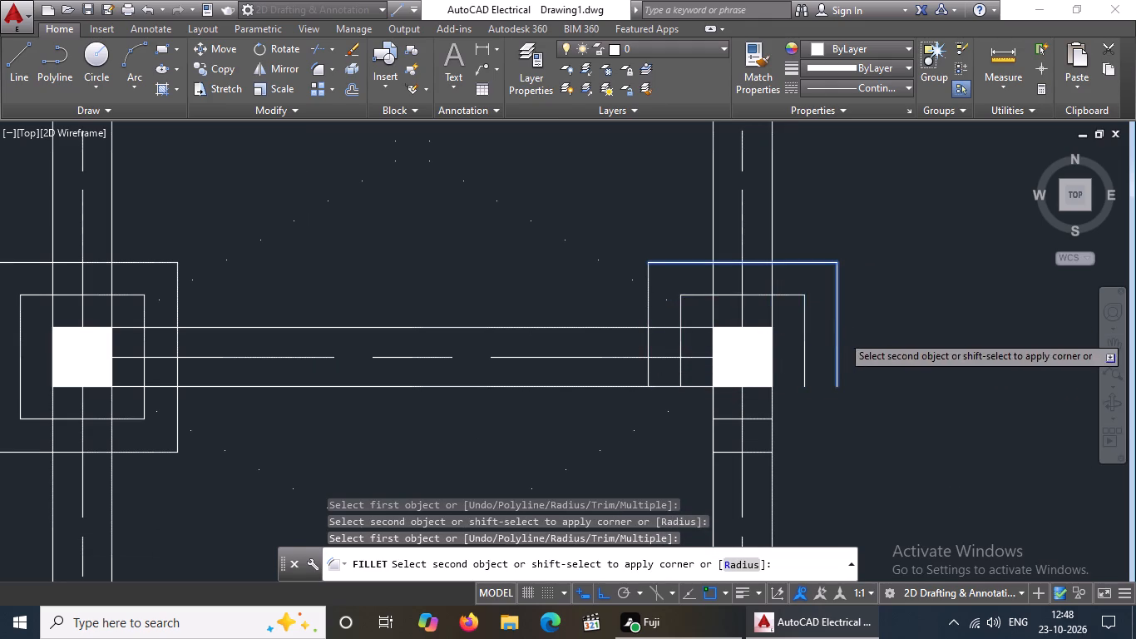
# Fillet that right column's inner and outer offset lines at both lower corners, closing its two squares.
pyautogui.click(677, 374)
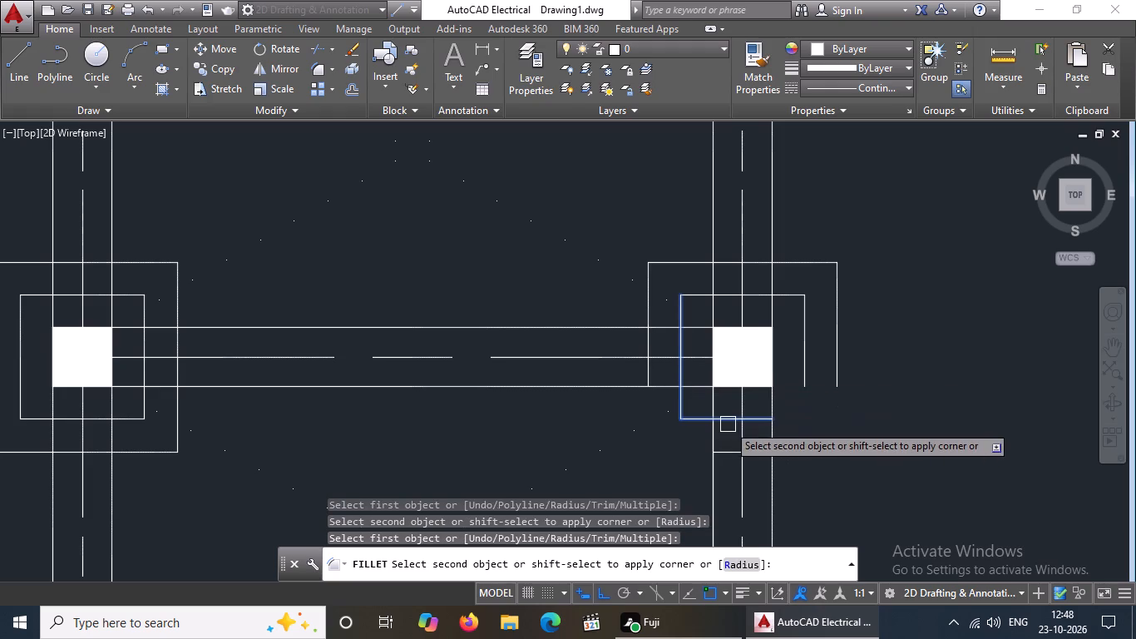
pyautogui.click(729, 424)
pyautogui.scroll(-6, 659, 334)
pyautogui.scroll(4, 657, 339)
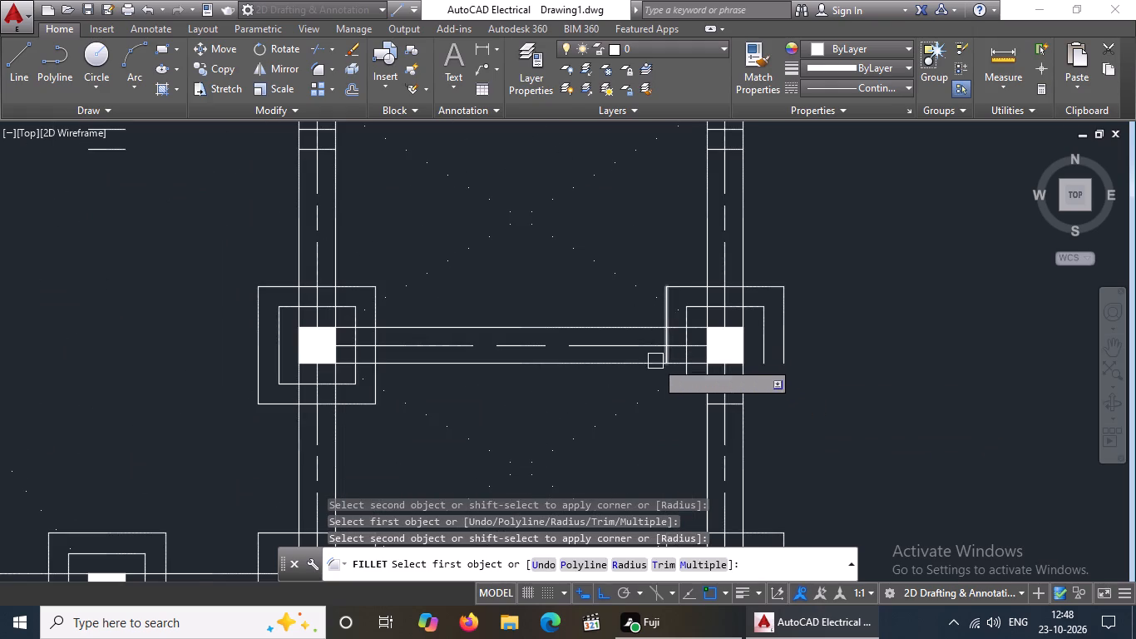
pyautogui.scroll(2, 691, 341)
pyautogui.click(625, 369)
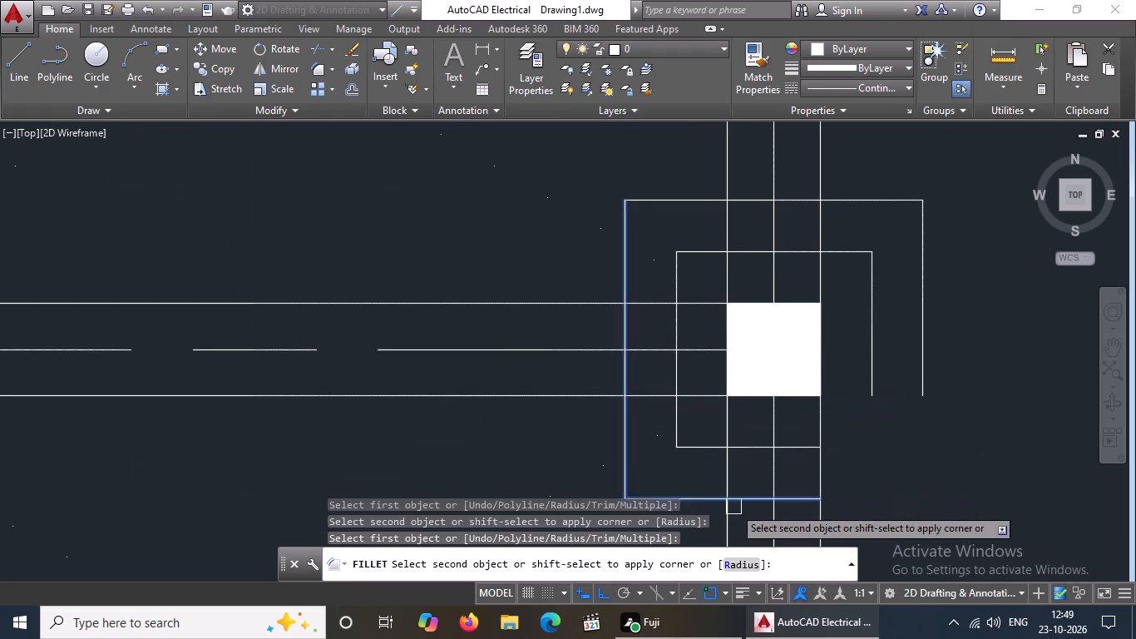
pyautogui.click(763, 499)
pyautogui.moveTo(866, 349); pyautogui.dragTo(862, 384)
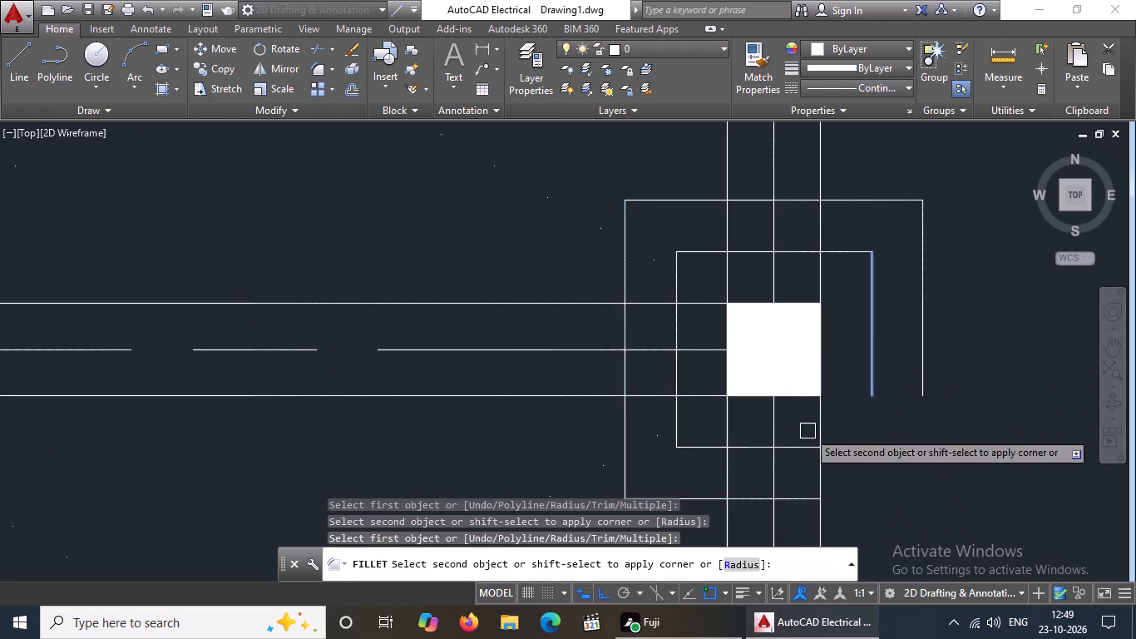
pyautogui.click(791, 444)
pyautogui.click(925, 338)
pyautogui.click(801, 498)
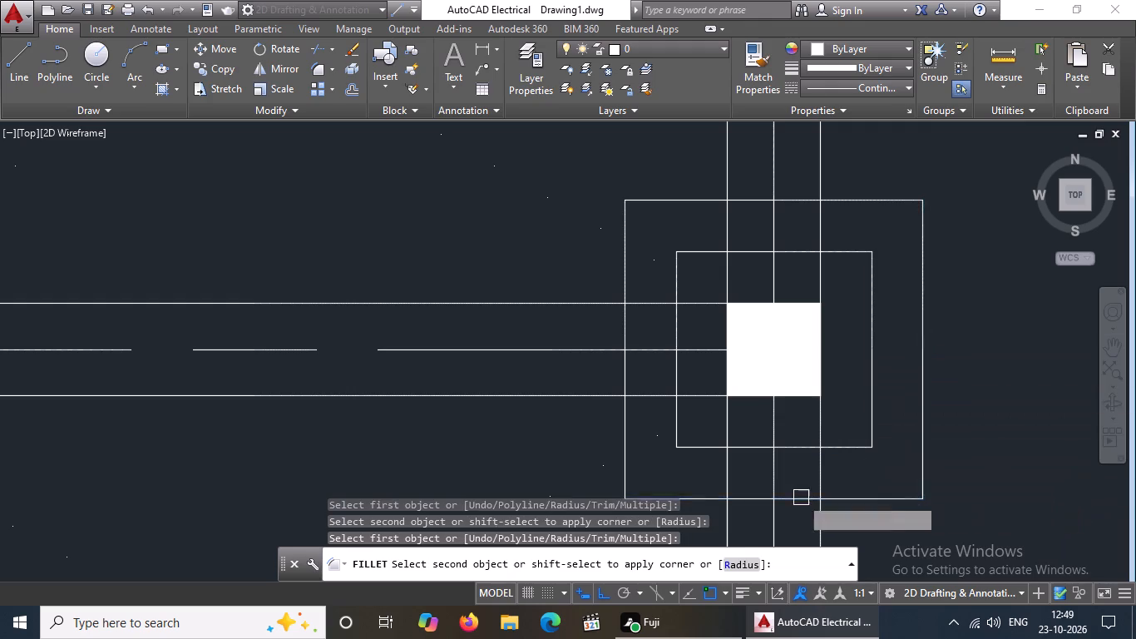
# On the right-end column of the next beam row up, fillet the inner and outer offset lines at the lower-left corner.
pyautogui.scroll(-10, 900, 337)
pyautogui.scroll(2, 901, 339)
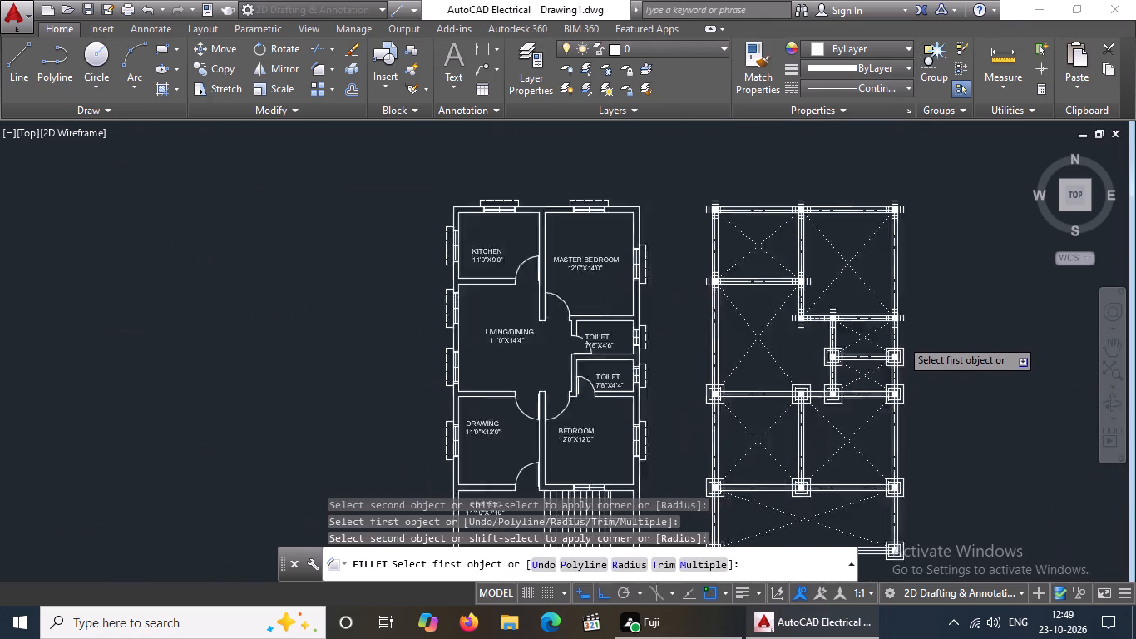
pyautogui.scroll(2, 901, 339)
pyautogui.scroll(1, 869, 269)
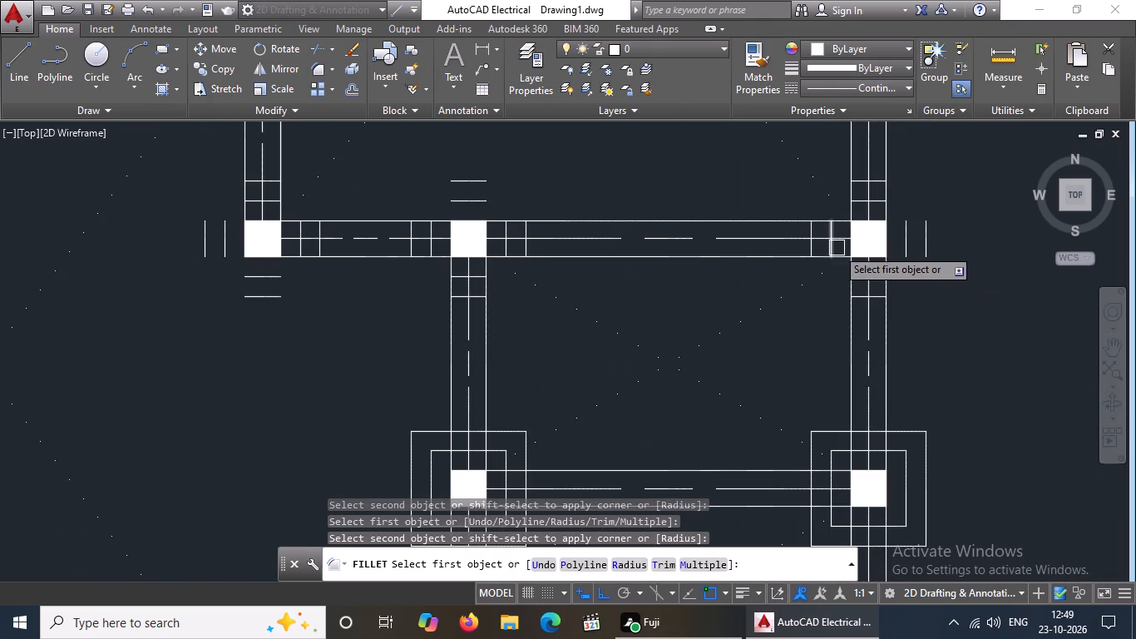
pyautogui.click(832, 250)
pyautogui.scroll(3, 866, 288)
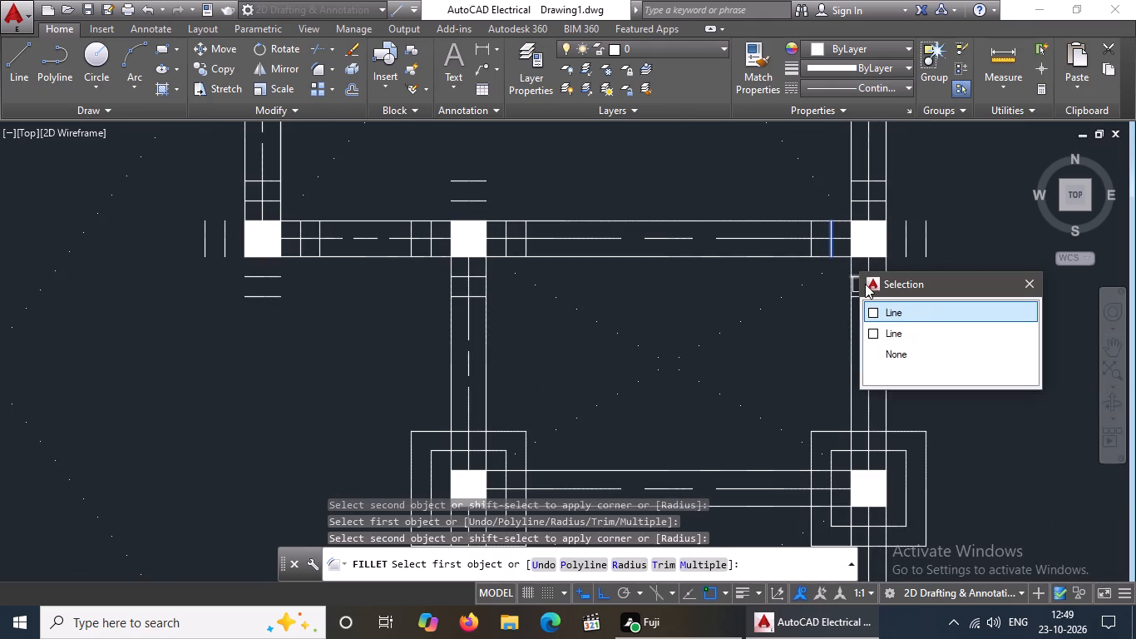
pyautogui.click(896, 312)
pyautogui.scroll(2, 849, 273)
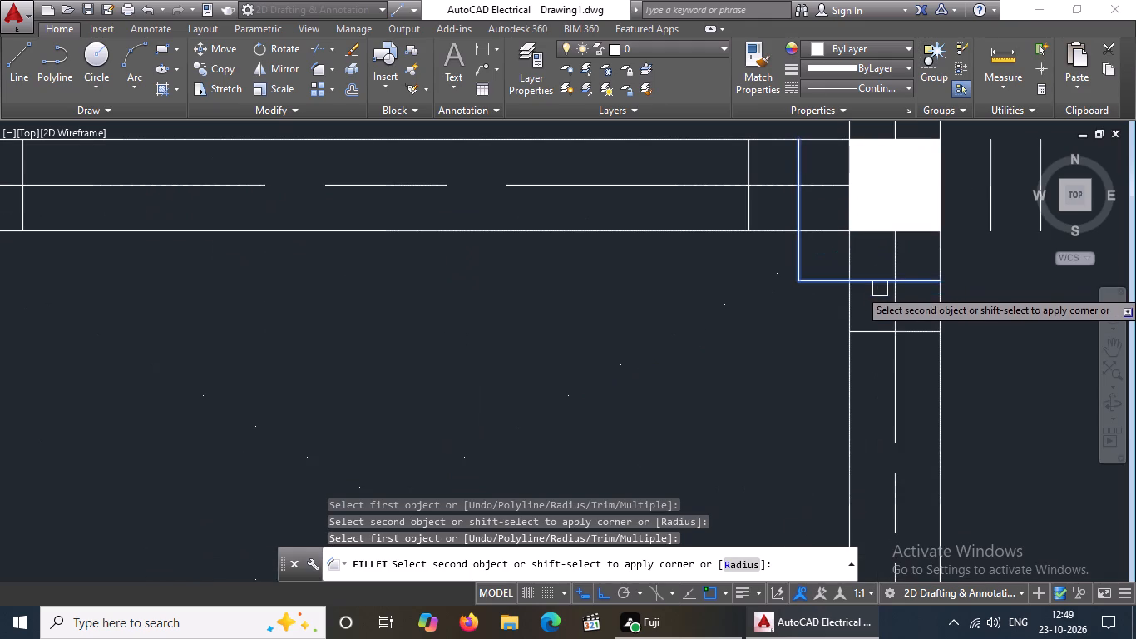
pyautogui.click(877, 286)
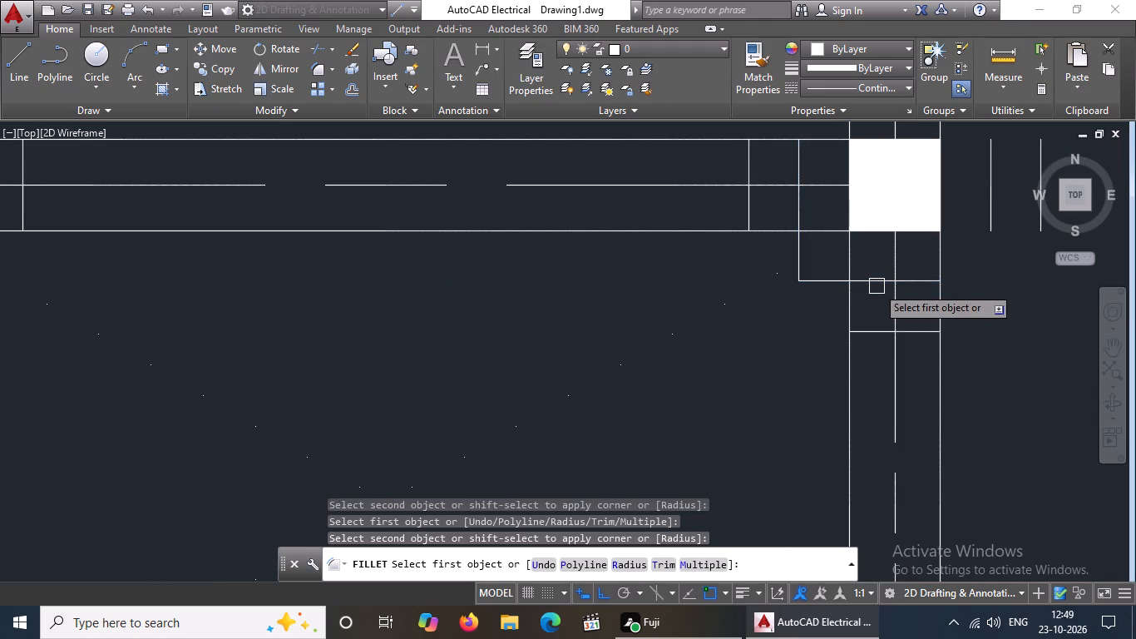
pyautogui.click(750, 211)
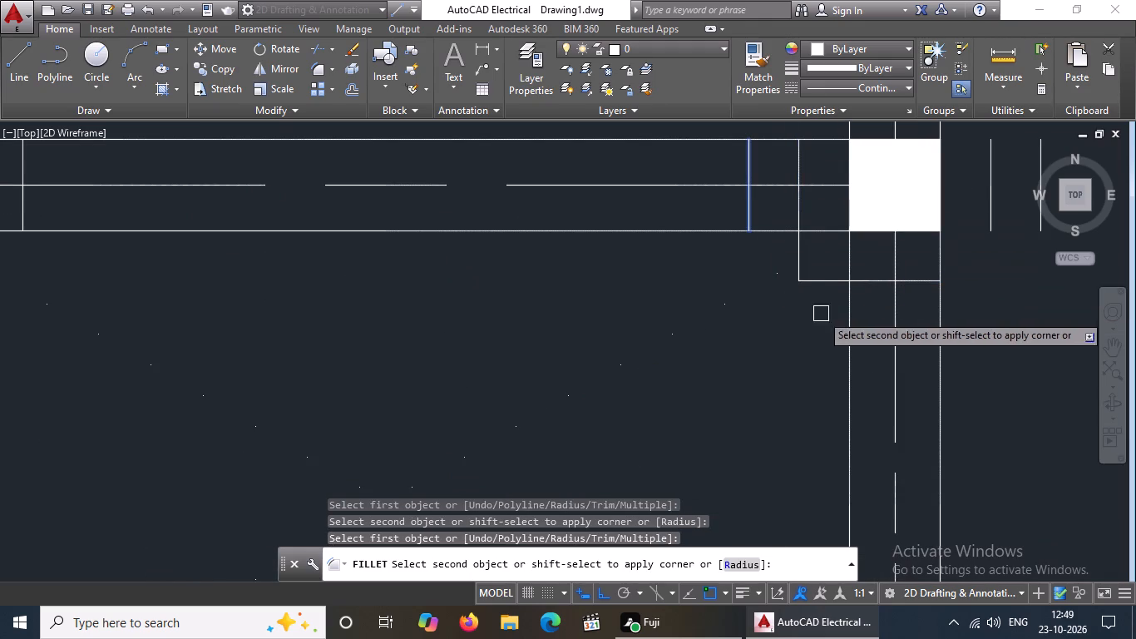
pyautogui.click(867, 329)
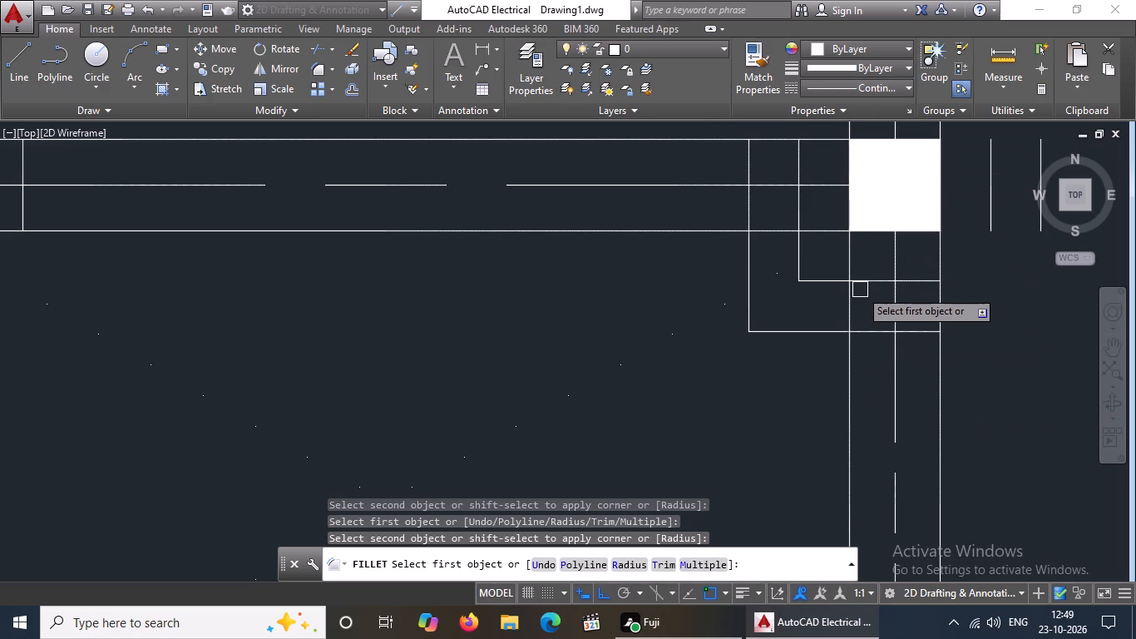
# Fillet that right-end column's inner and outer offset lines at the lower-right corner.
pyautogui.click(925, 280)
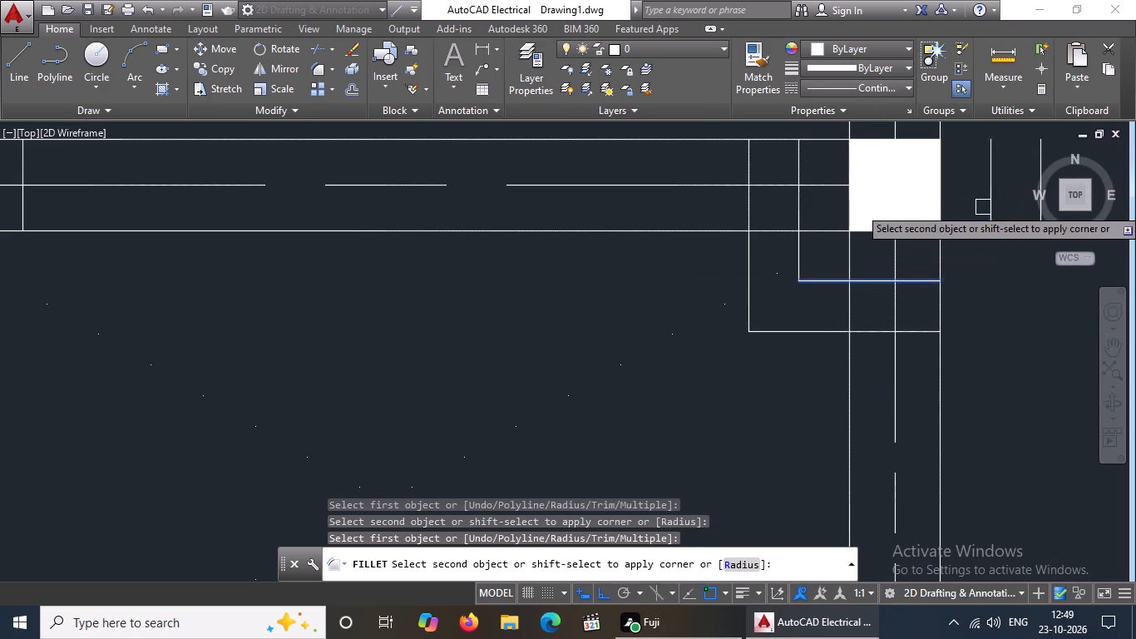
pyautogui.click(996, 201)
pyautogui.scroll(-3, 934, 240)
pyautogui.scroll(1, 980, 245)
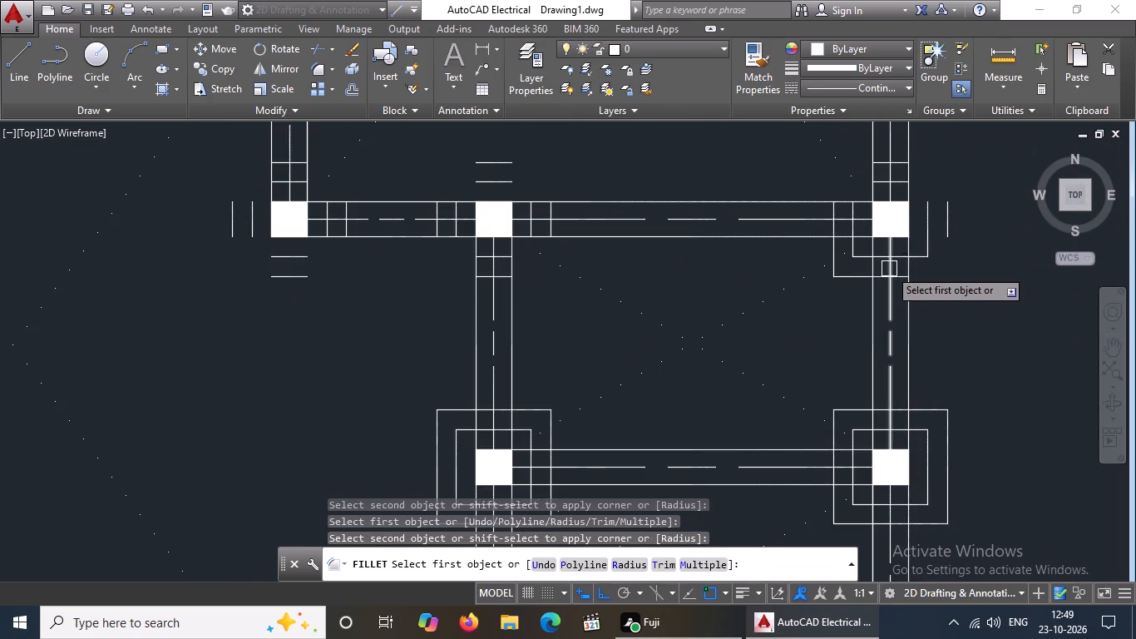
pyautogui.scroll(2, 893, 272)
pyautogui.click(900, 282)
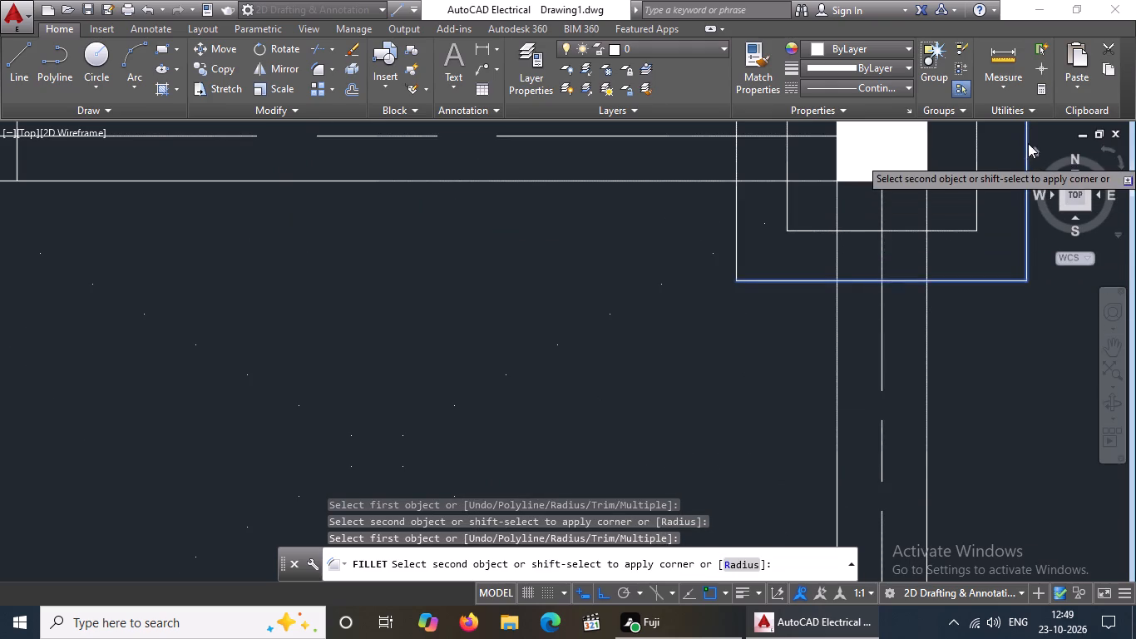
pyautogui.click(1025, 147)
# On the same right-end column, fillet the inner and outer offset lines at the upper-left corner.
pyautogui.scroll(-4, 1000, 241)
pyautogui.moveTo(852, 328); pyautogui.dragTo(756, 368, button='middle')
pyautogui.scroll(3, 858, 273)
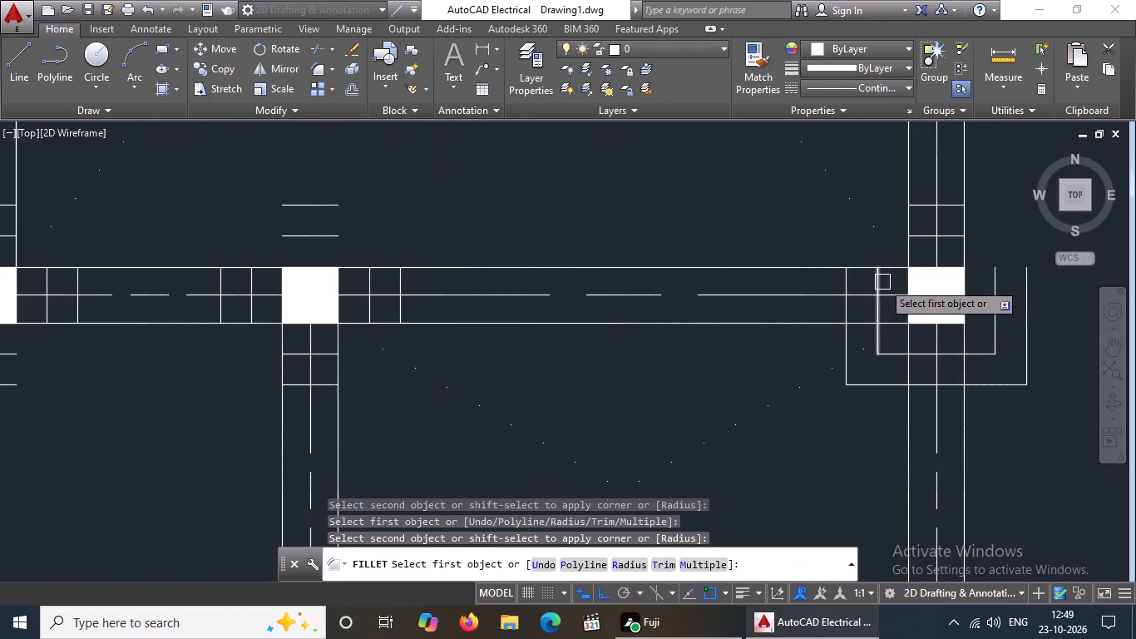
pyautogui.click(882, 282)
pyautogui.scroll(2, 925, 238)
pyautogui.click(925, 238)
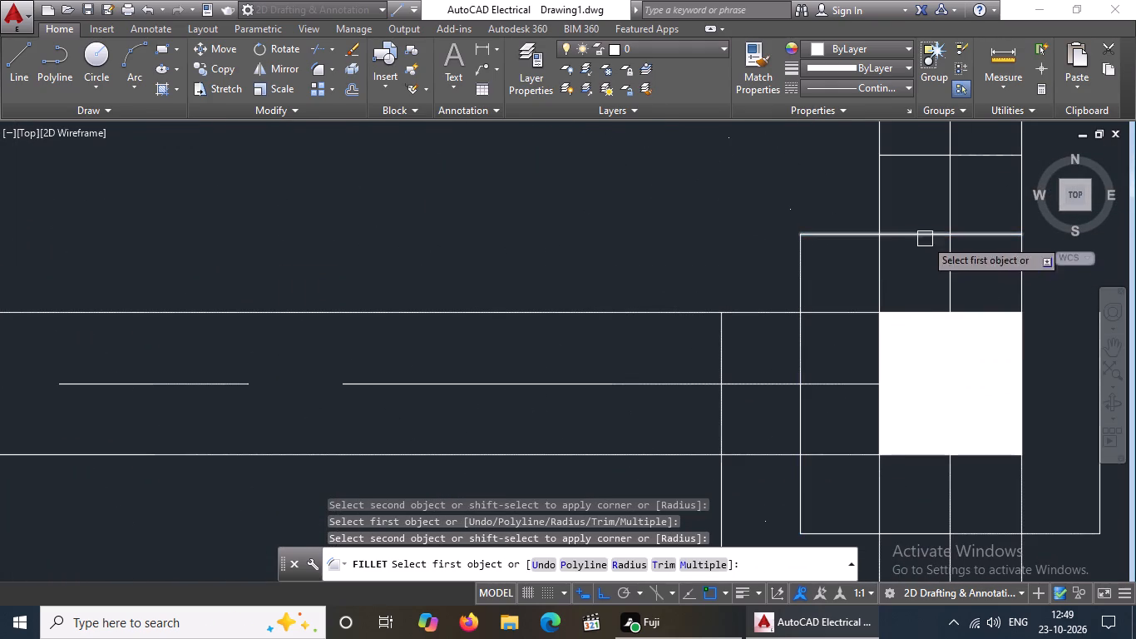
pyautogui.click(720, 349)
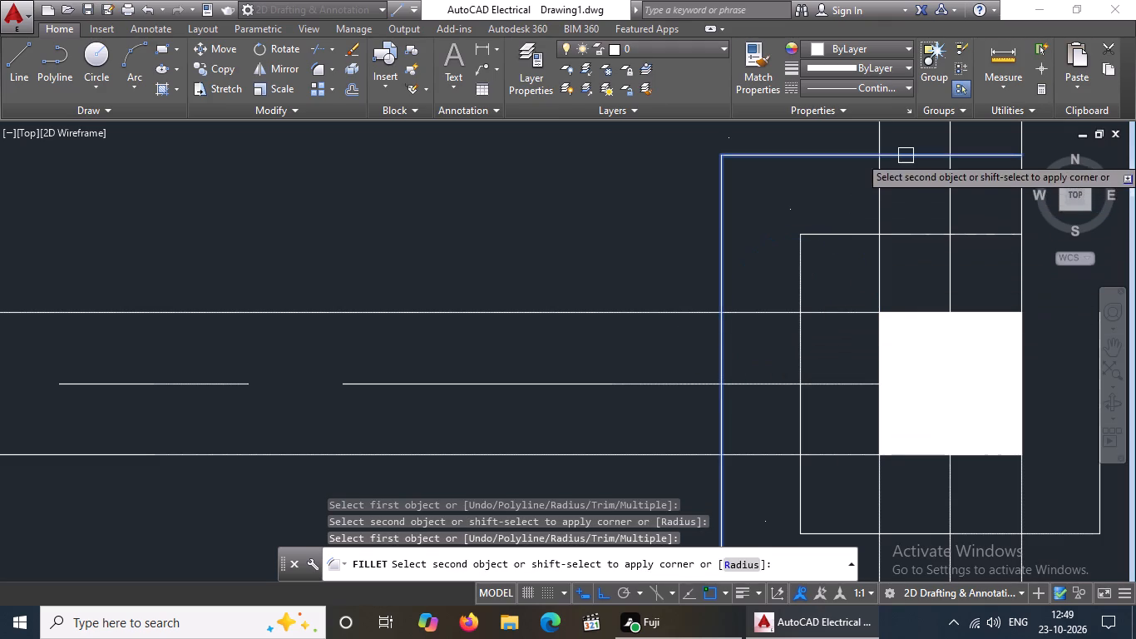
pyautogui.click(906, 156)
# Fillet that right-end column's inner and outer offset lines at the upper-right corner, closing its two squares.
pyautogui.scroll(-3, 894, 234)
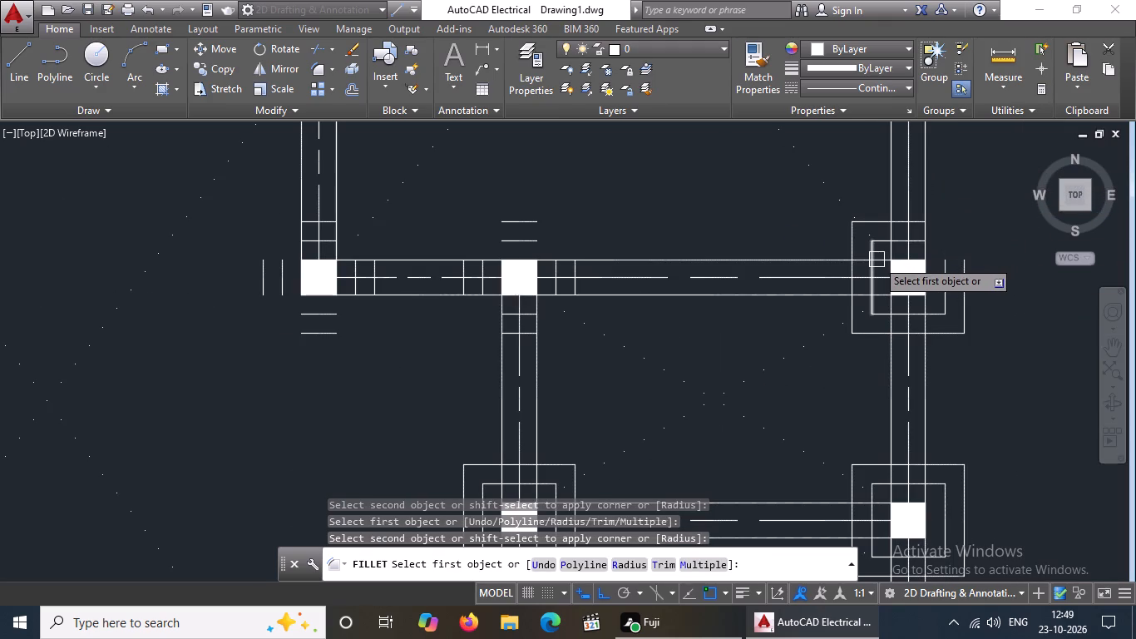
pyautogui.scroll(-6, 870, 275)
pyautogui.scroll(2, 875, 275)
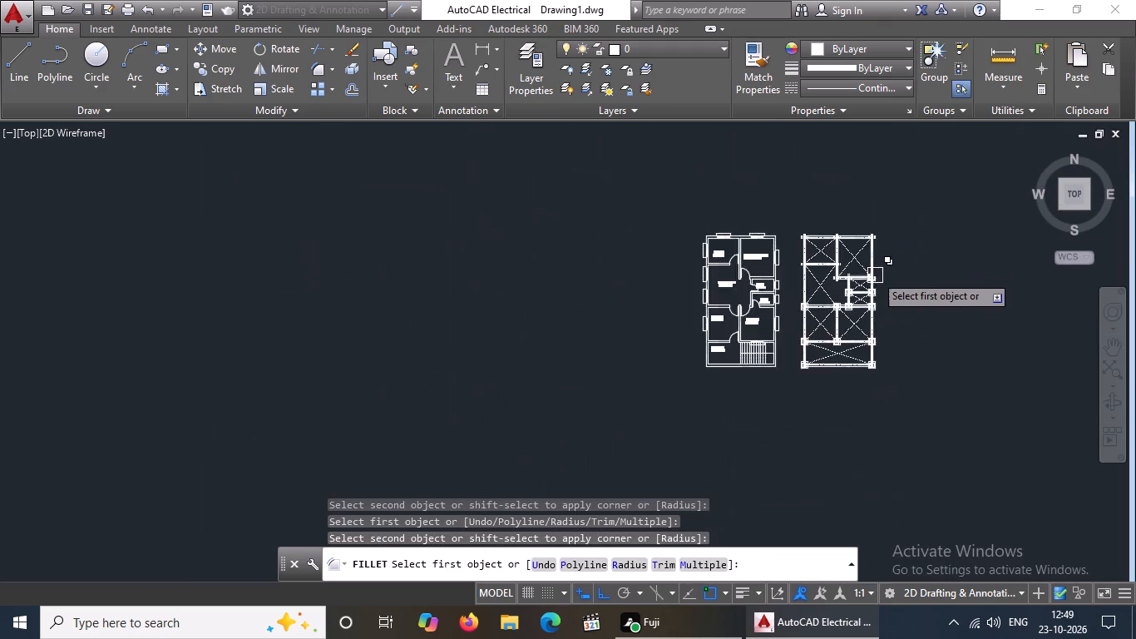
pyautogui.scroll(4, 875, 275)
pyautogui.scroll(1, 986, 311)
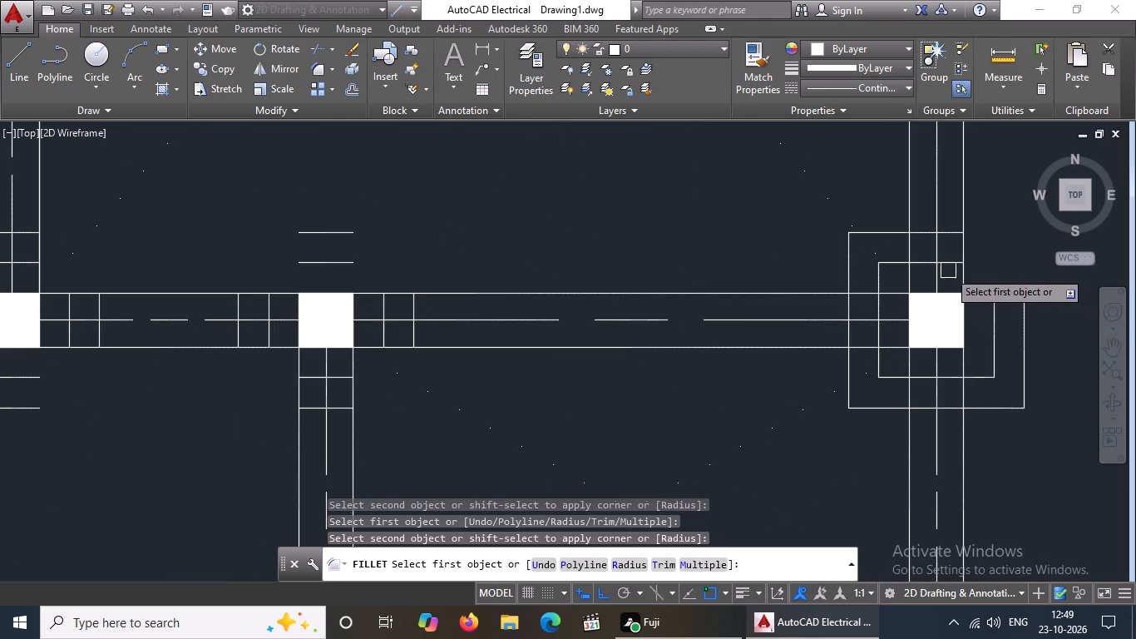
pyautogui.click(948, 264)
pyautogui.click(996, 307)
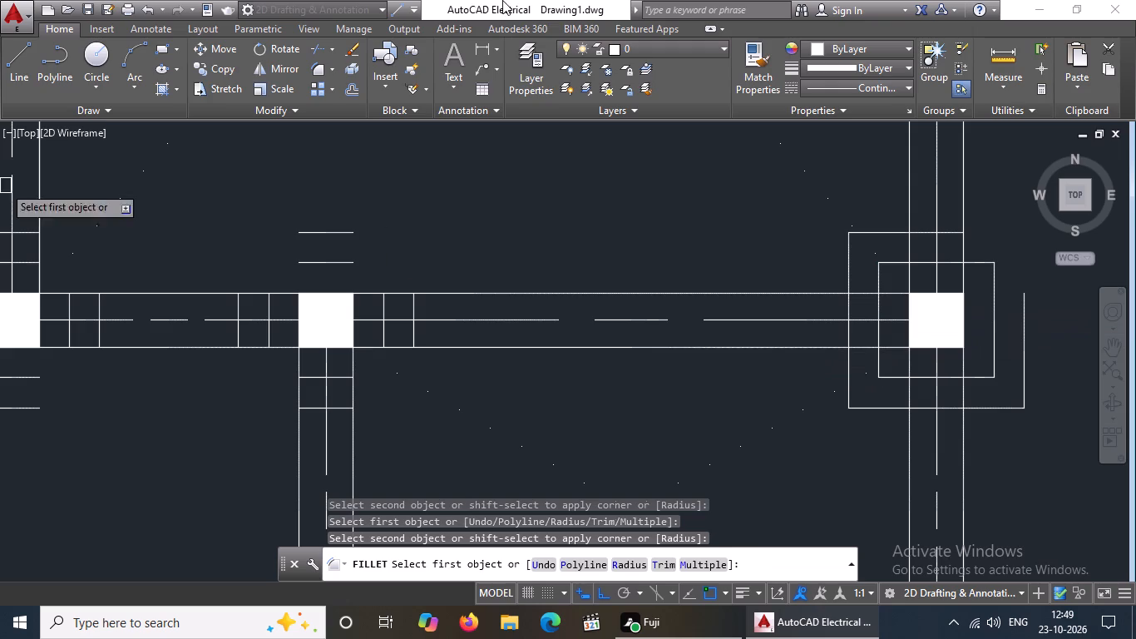
pyautogui.scroll(2, 995, 226)
pyautogui.click(878, 241)
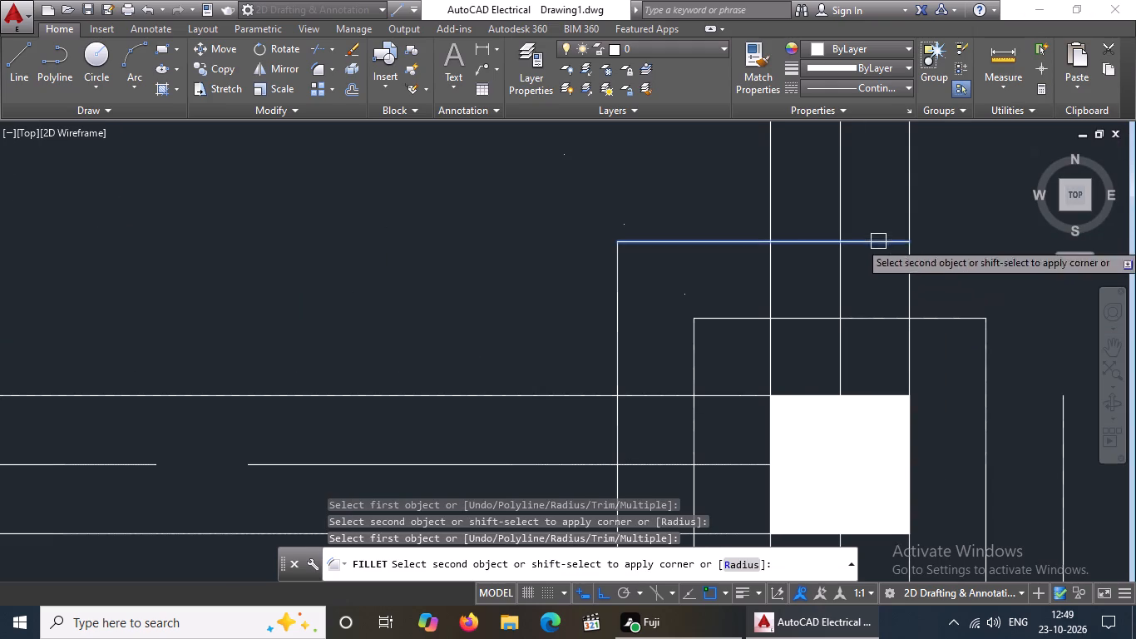